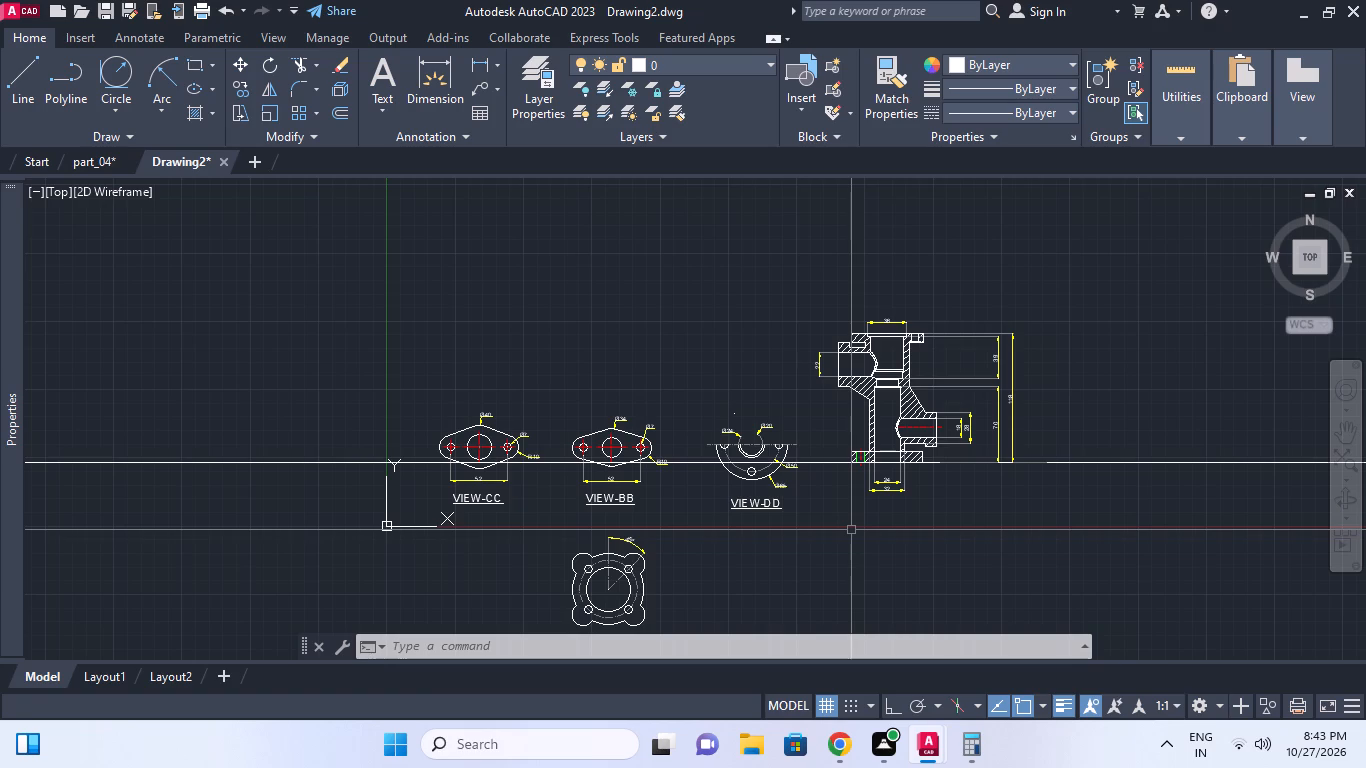
Examine the four-lobed flange view below VIEW-BB and its placement relative to the flange views and sectional view.
{"action": "scroll", "coordinate": [849, 530], "scroll_direction": "down", "scroll_amount": 1}
{"action": "middle_click_drag", "start_coordinate": [780, 548], "coordinate": [765, 537]}
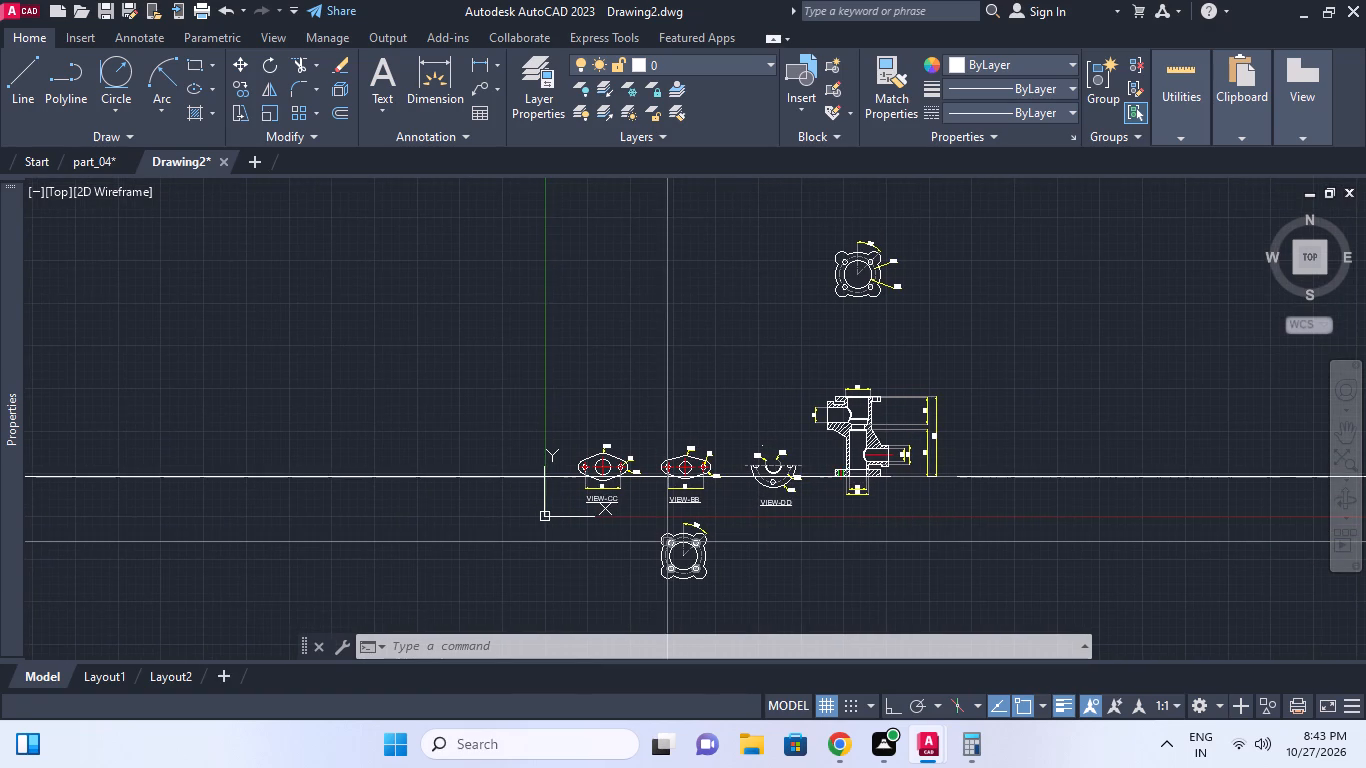
{"action": "scroll", "coordinate": [647, 540], "scroll_direction": "up", "scroll_amount": 1}
{"action": "middle_click_drag", "start_coordinate": [648, 534], "coordinate": [660, 441]}
{"action": "scroll", "coordinate": [737, 473], "scroll_direction": "up", "scroll_amount": 1}
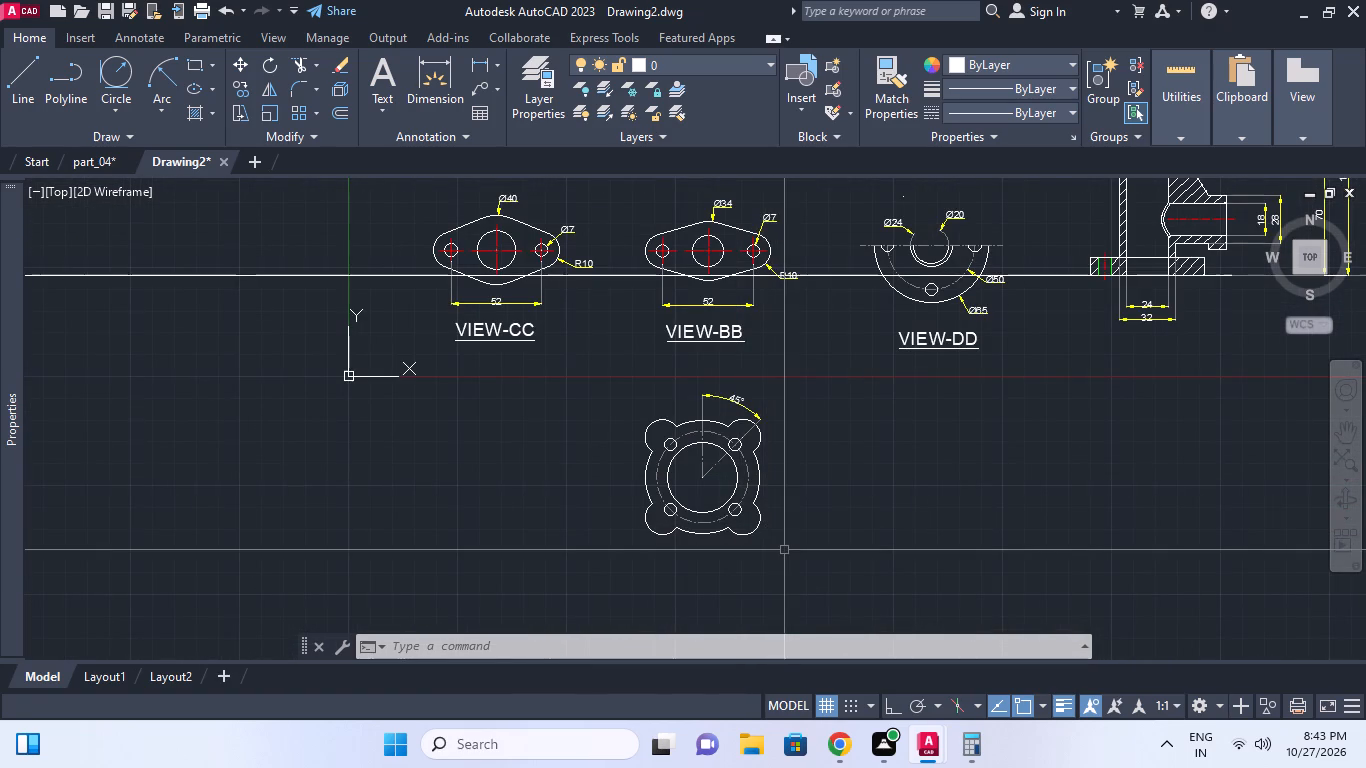
{"action": "middle_click", "coordinate": [781, 548]}
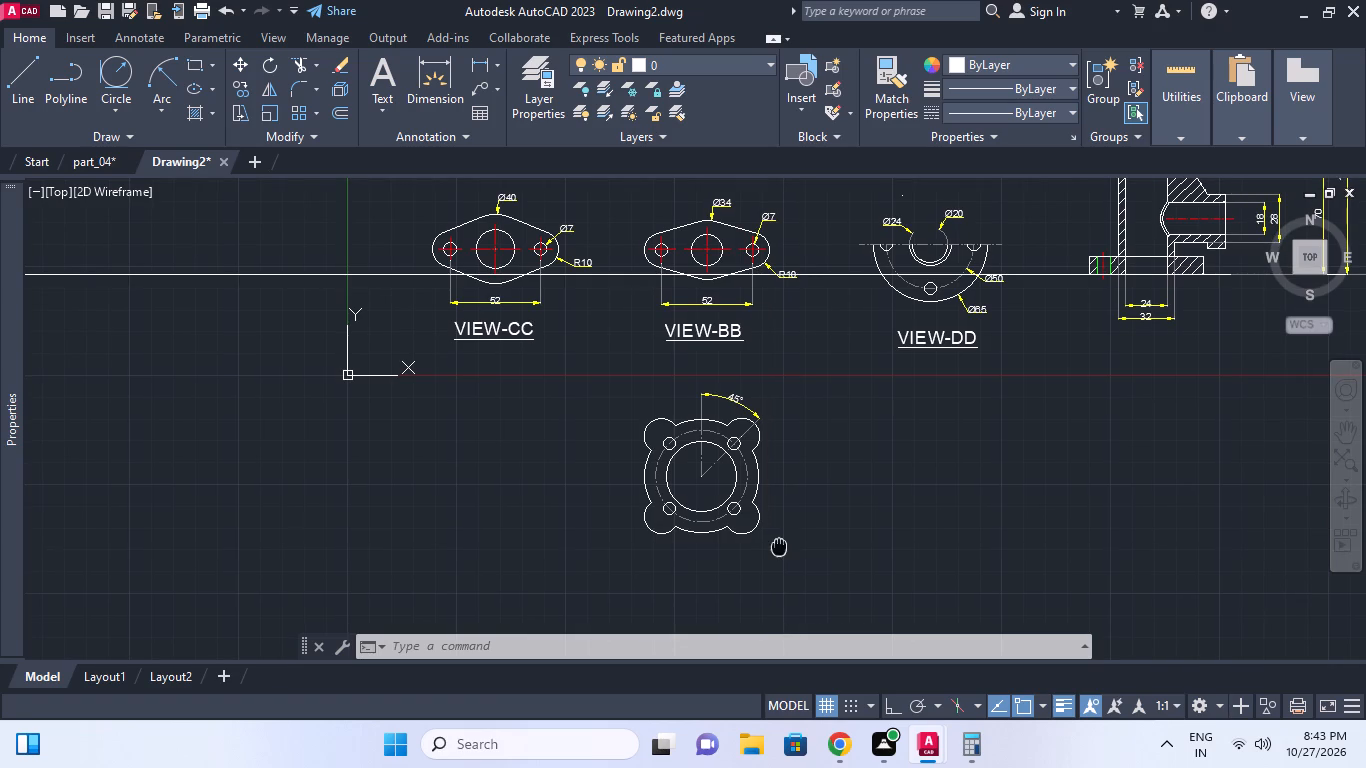
{"action": "middle_click_drag", "start_coordinate": [727, 539], "coordinate": [740, 555]}
{"action": "middle_click_drag", "start_coordinate": [721, 534], "coordinate": [745, 554]}
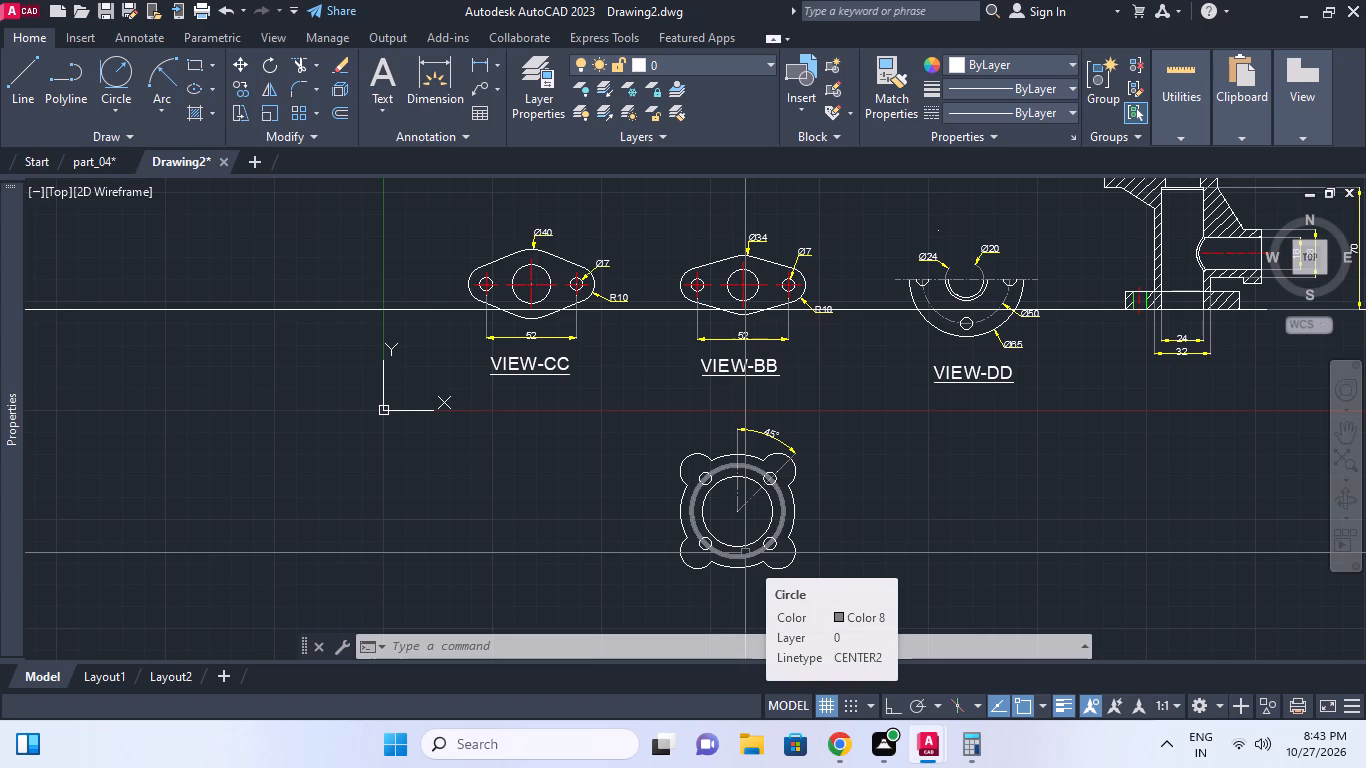
{"action": "middle_click", "coordinate": [745, 553]}
{"action": "middle_click_drag", "start_coordinate": [761, 537], "coordinate": [761, 511]}
{"action": "scroll", "coordinate": [734, 475], "scroll_direction": "up", "scroll_amount": 1}
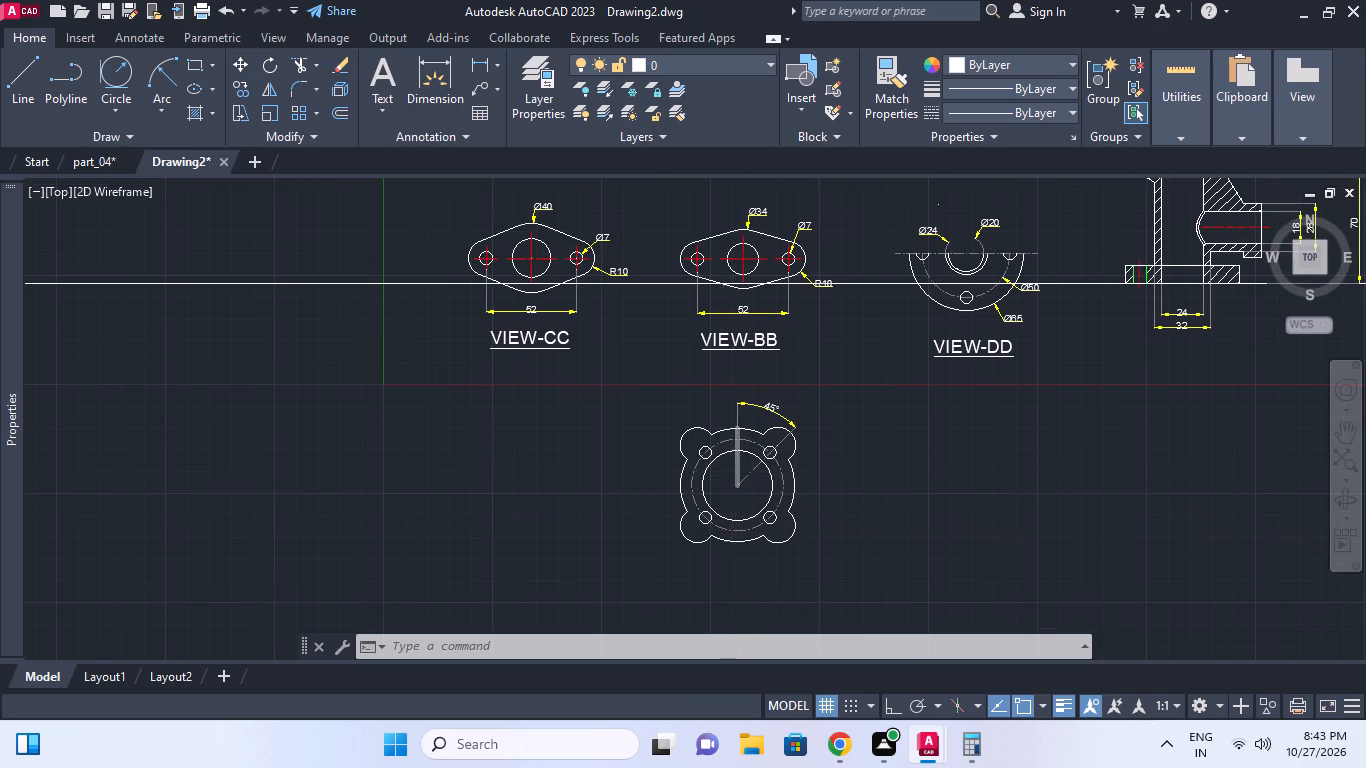
{"action": "scroll", "coordinate": [735, 472], "scroll_direction": "up", "scroll_amount": 1}
{"action": "scroll", "coordinate": [735, 472], "scroll_direction": "down", "scroll_amount": 4}
{"action": "middle_click_drag", "start_coordinate": [737, 477], "coordinate": [745, 505]}
{"action": "middle_click", "coordinate": [747, 460]}
{"action": "scroll", "coordinate": [878, 415], "scroll_direction": "up", "scroll_amount": 1}
{"action": "scroll", "coordinate": [966, 378], "scroll_direction": "up", "scroll_amount": 1}
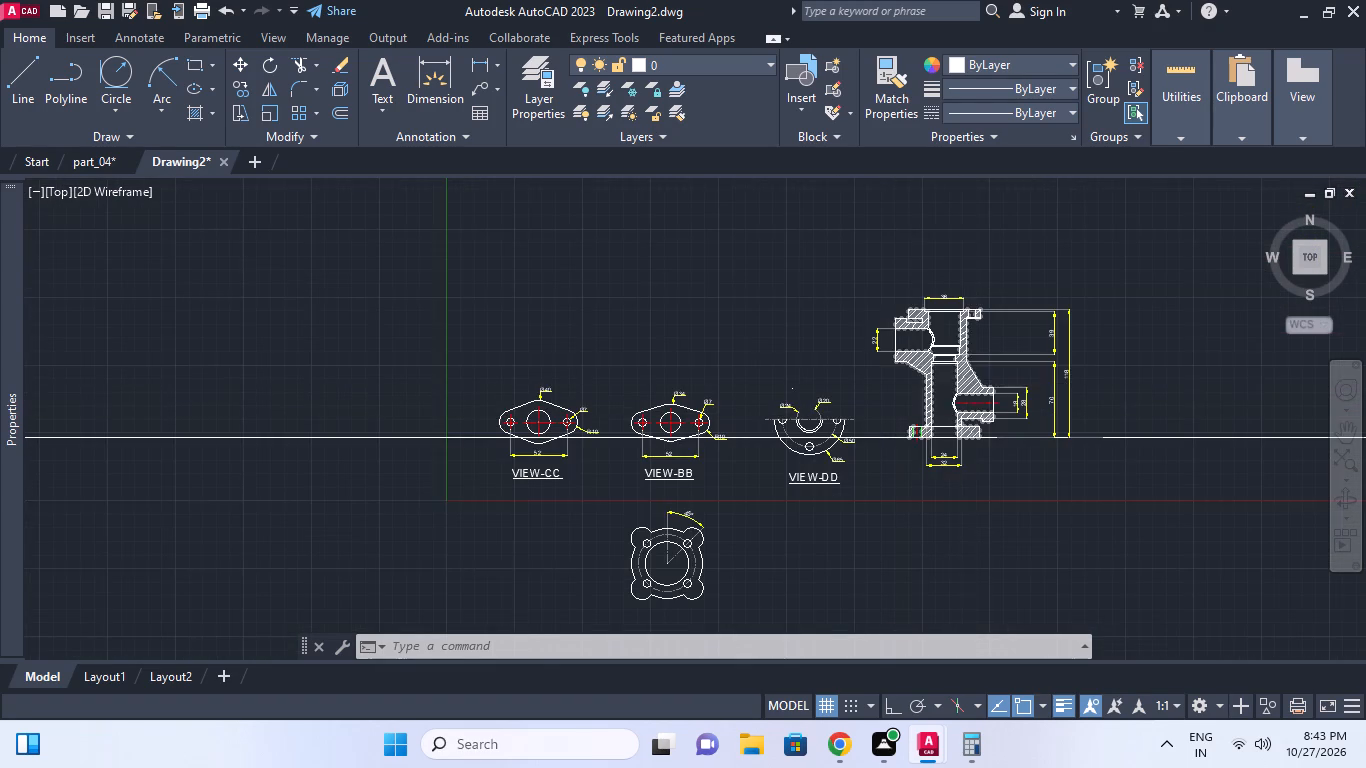
{"action": "middle_click_drag", "start_coordinate": [1004, 455], "coordinate": [1017, 400]}
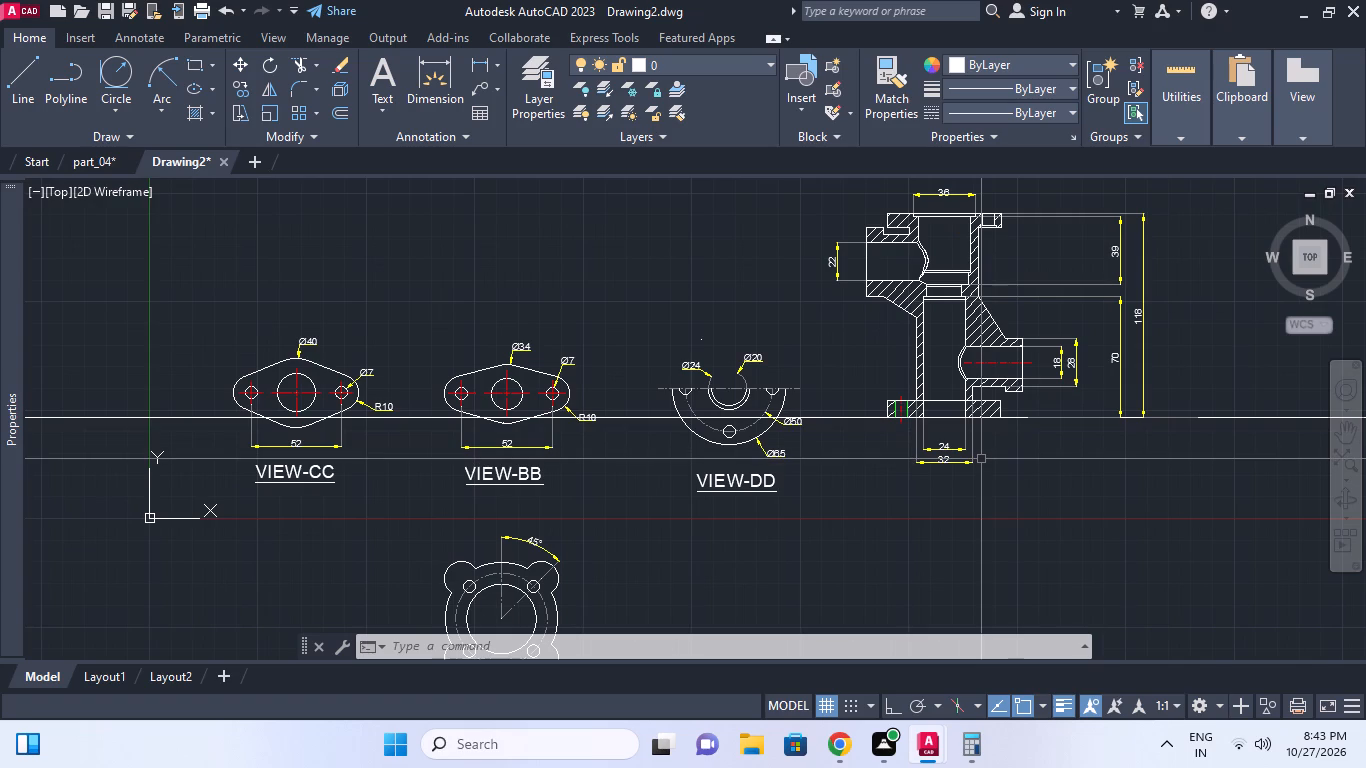
{"action": "middle_click_drag", "start_coordinate": [869, 452], "coordinate": [903, 438]}
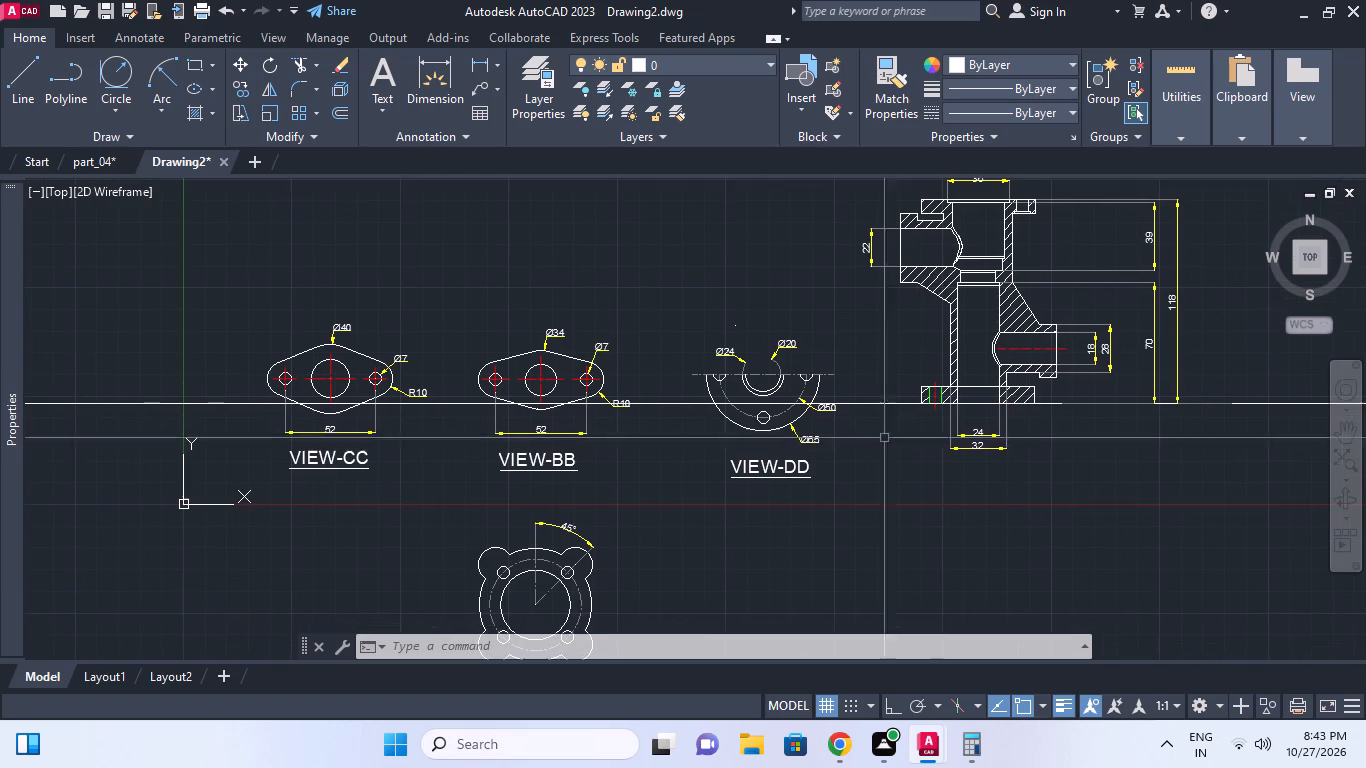
Draw a vertical construction line through the sectional view's central bore axis at the bottom flange.
{"action": "middle_click_drag", "start_coordinate": [806, 454], "coordinate": [787, 425]}
{"action": "scroll", "coordinate": [806, 454], "scroll_direction": "down", "scroll_amount": 1}
{"action": "scroll", "coordinate": [920, 402], "scroll_direction": "up", "scroll_amount": 1}
{"action": "key", "text": "Escape"}
{"action": "type", "text": "xl"}
{"action": "key", "text": "space"}
{"action": "key", "text": "v"}
{"action": "key", "text": "space"}
{"action": "left_click", "coordinate": [877, 373]}
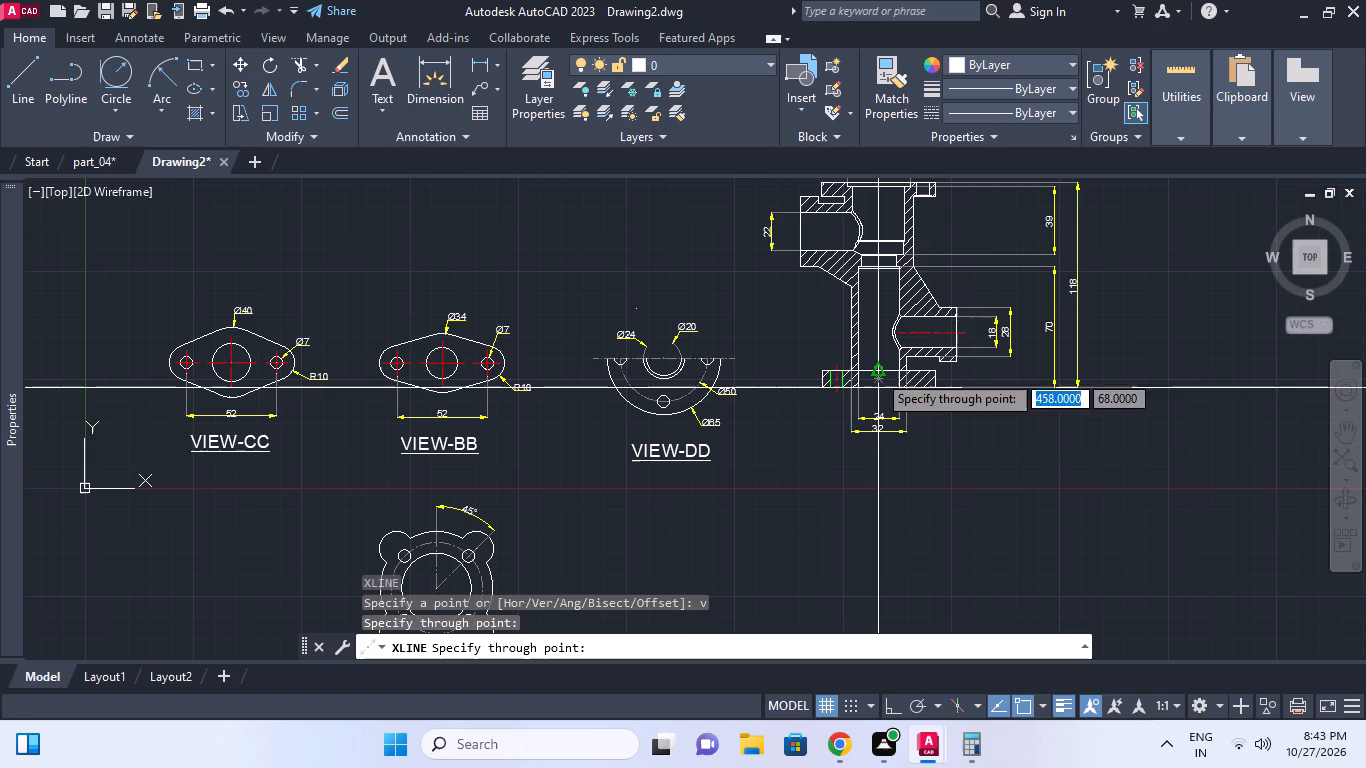
{"action": "key", "text": "Escape"}
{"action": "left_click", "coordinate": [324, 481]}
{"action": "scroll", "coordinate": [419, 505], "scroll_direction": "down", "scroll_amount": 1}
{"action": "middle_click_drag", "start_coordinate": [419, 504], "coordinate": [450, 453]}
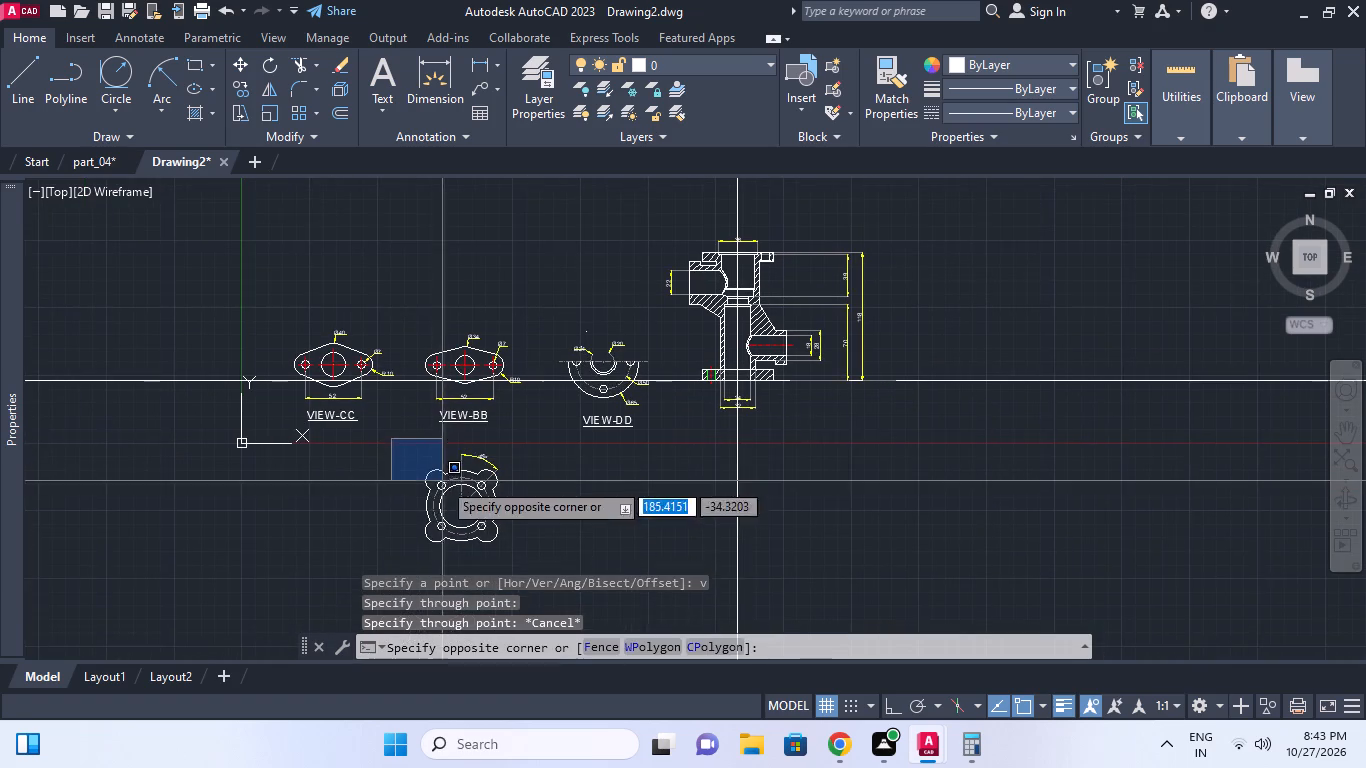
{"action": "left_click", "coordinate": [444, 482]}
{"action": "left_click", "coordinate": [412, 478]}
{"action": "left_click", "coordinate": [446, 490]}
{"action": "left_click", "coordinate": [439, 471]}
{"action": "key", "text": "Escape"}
Move the four-lobed flange view with its 45° dimension by its circle centre onto the vertical construction line, directly below the sectional view.
{"action": "left_click", "coordinate": [375, 427]}
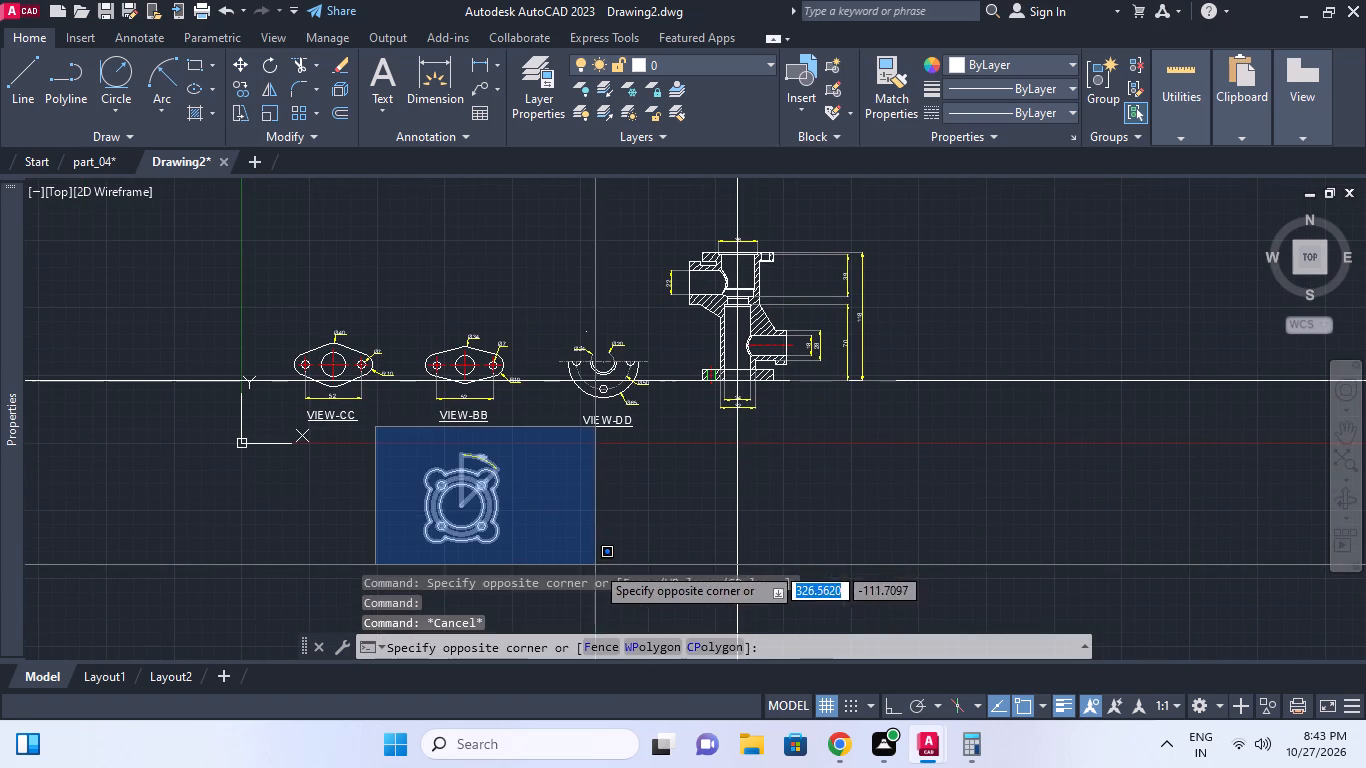
{"action": "left_click", "coordinate": [595, 564]}
{"action": "type", "text": "m"}
{"action": "key", "text": "space"}
{"action": "type", "text": "cen"}
{"action": "key", "text": "space"}
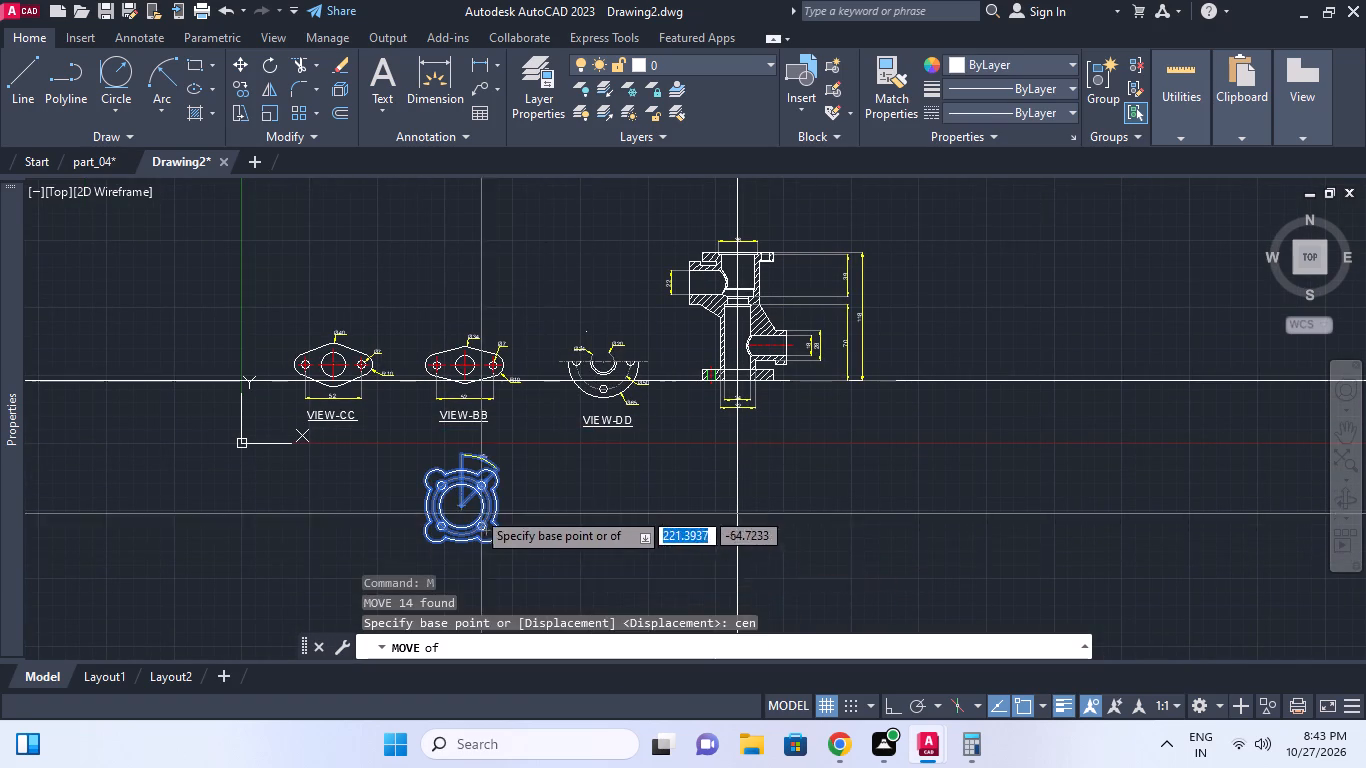
{"action": "scroll", "coordinate": [456, 495], "scroll_direction": "up", "scroll_amount": 2}
{"action": "left_click", "coordinate": [484, 471]}
{"action": "middle_click_drag", "start_coordinate": [582, 513], "coordinate": [359, 548]}
{"action": "scroll", "coordinate": [582, 513], "scroll_direction": "down", "scroll_amount": 1}
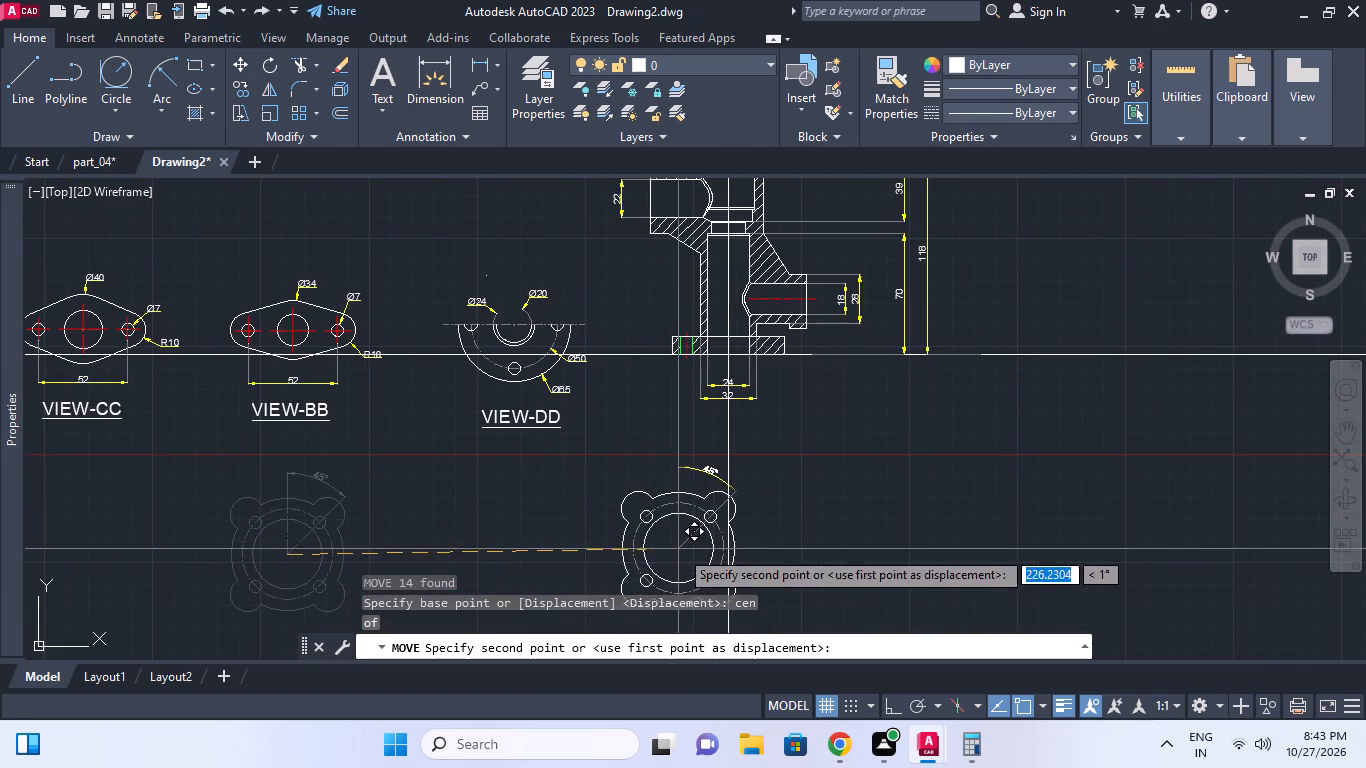
{"action": "left_click", "coordinate": [728, 568]}
{"action": "scroll", "coordinate": [855, 625], "scroll_direction": "down", "scroll_amount": 2}
{"action": "middle_click_drag", "start_coordinate": [851, 625], "coordinate": [848, 570]}
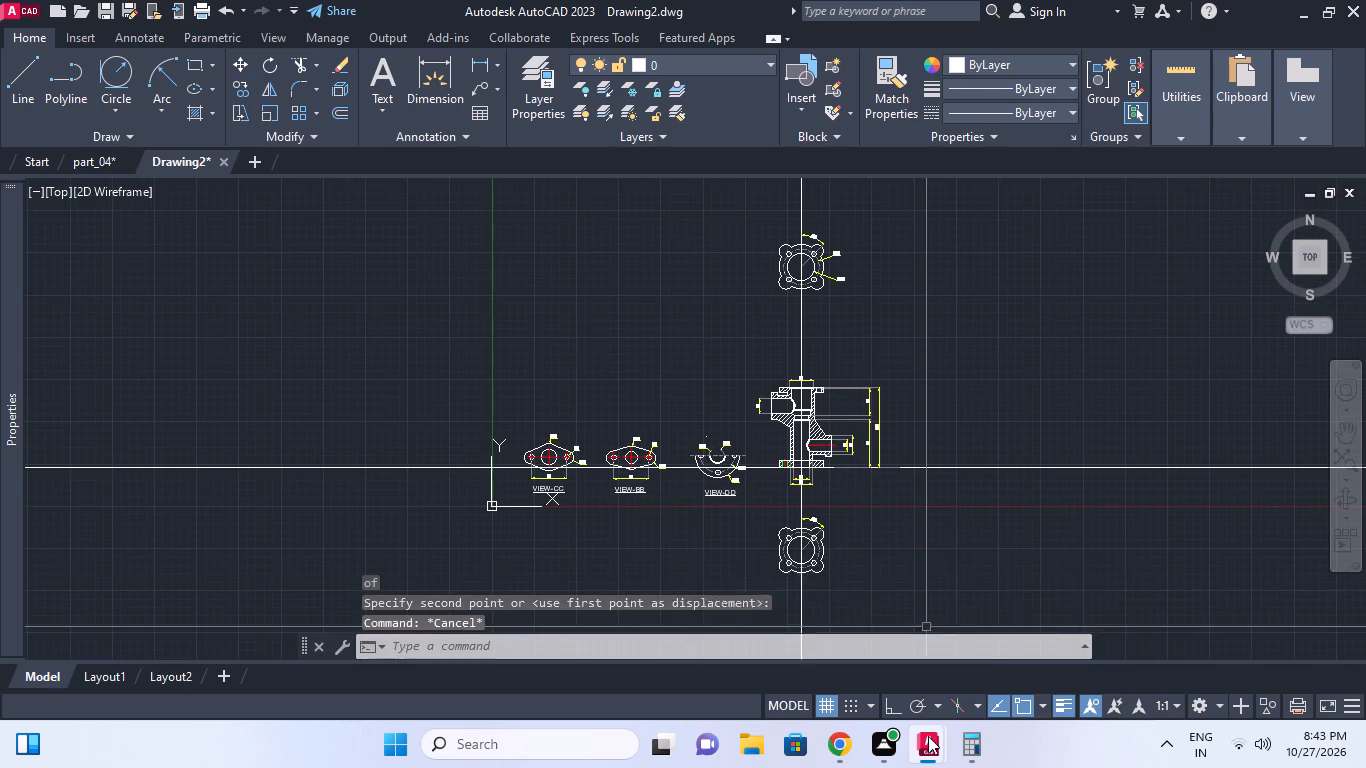
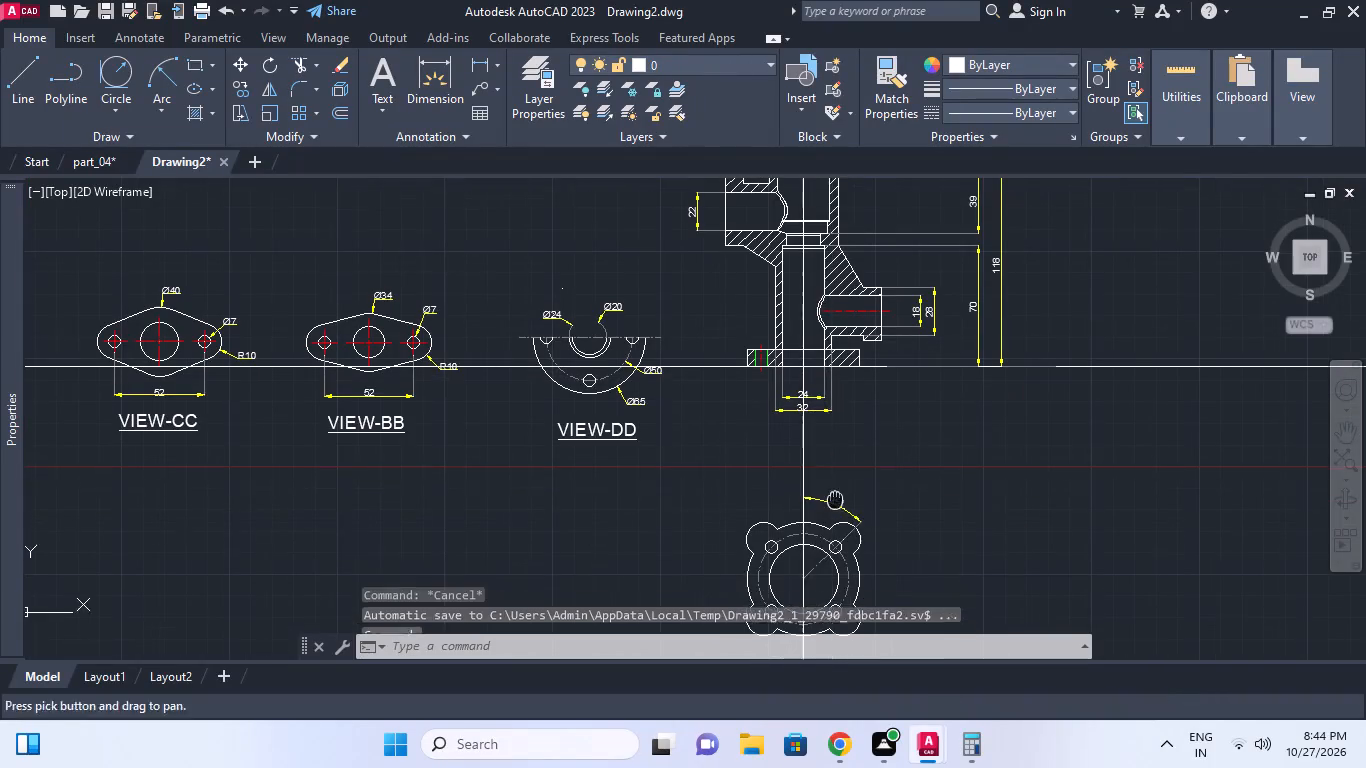
Draw two vertical construction lines through the edges of the 24-wide bore at the sectional view's bottom flange.
{"action": "key", "text": "Escape"}
{"action": "key", "text": "x"}
{"action": "type", "text": "l v"}
{"action": "key", "text": "space"}
{"action": "scroll", "coordinate": [820, 352], "scroll_direction": "up", "scroll_amount": 1}
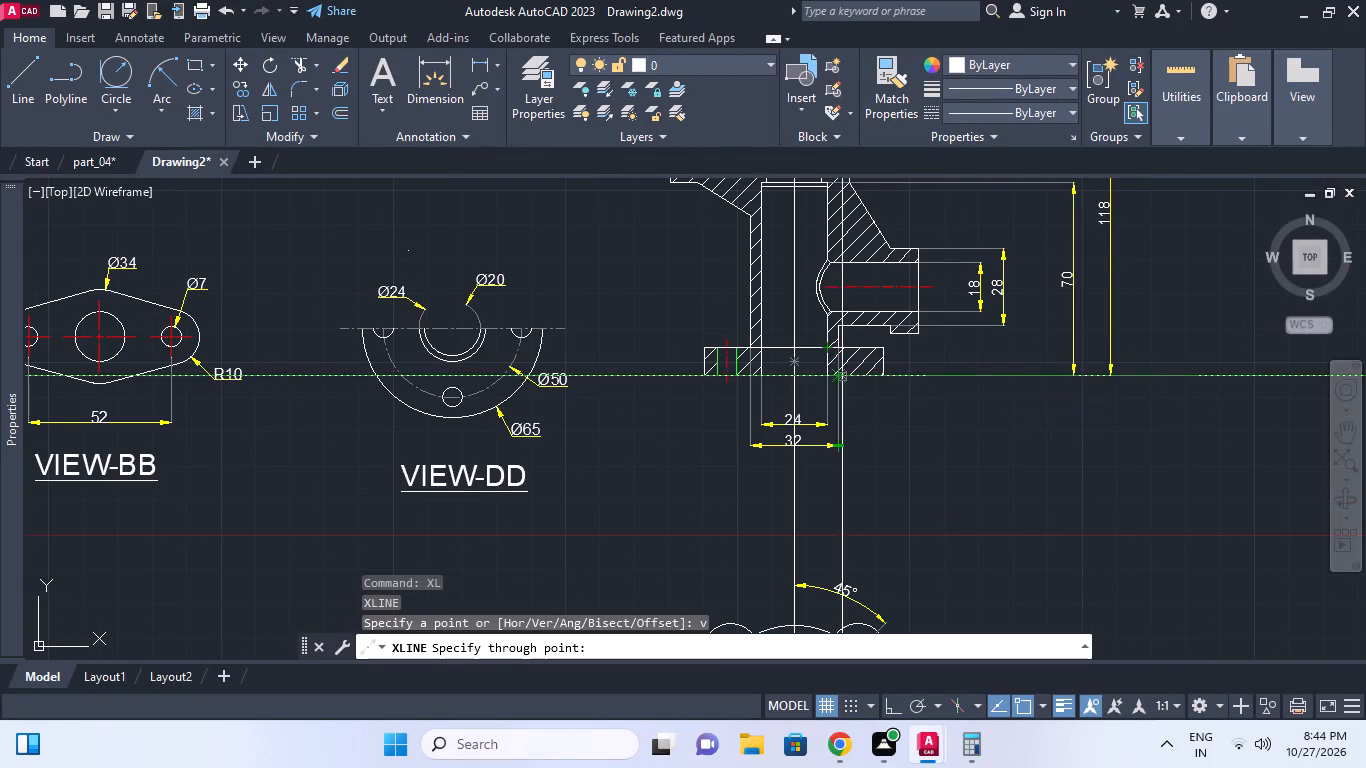
{"action": "left_click", "coordinate": [829, 350]}
{"action": "left_click", "coordinate": [763, 346]}
{"action": "scroll", "coordinate": [779, 339], "scroll_direction": "down", "scroll_amount": 1}
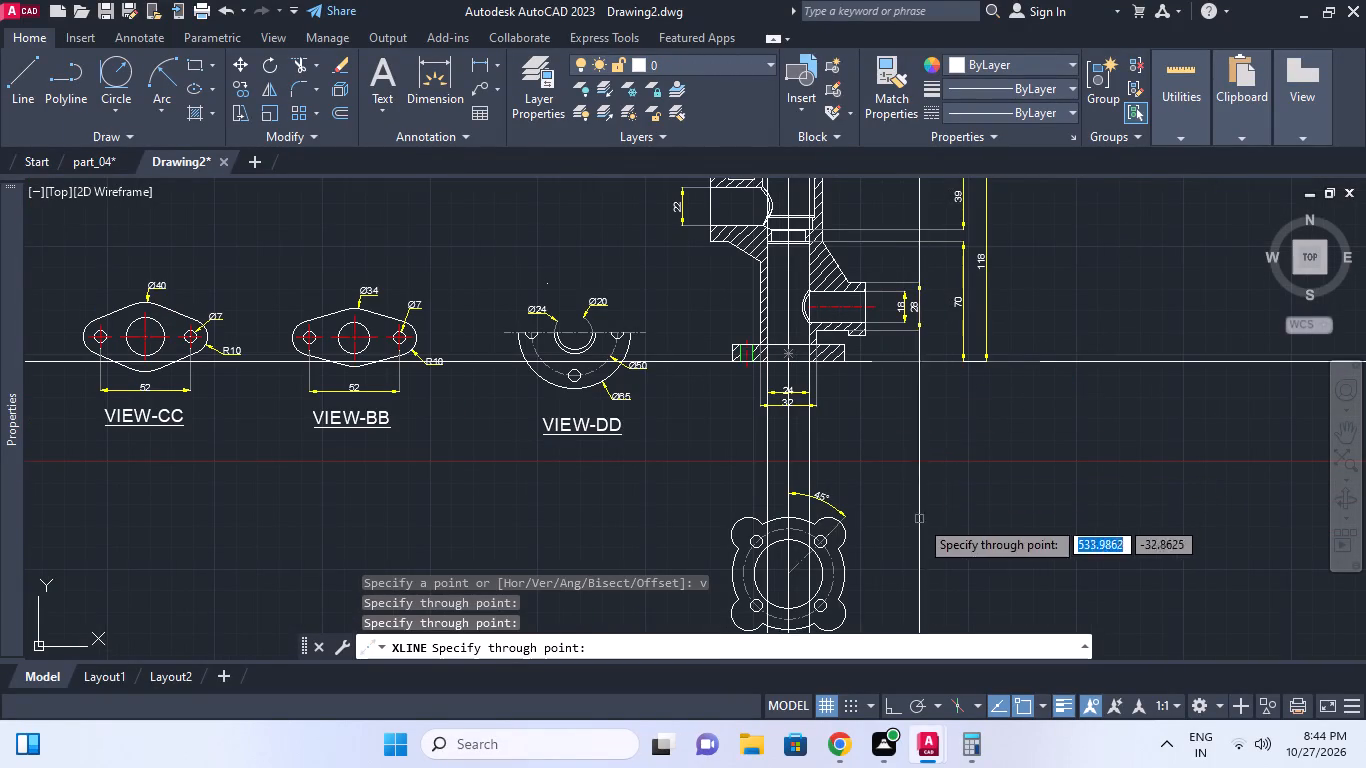
{"action": "key", "text": "Escape"}
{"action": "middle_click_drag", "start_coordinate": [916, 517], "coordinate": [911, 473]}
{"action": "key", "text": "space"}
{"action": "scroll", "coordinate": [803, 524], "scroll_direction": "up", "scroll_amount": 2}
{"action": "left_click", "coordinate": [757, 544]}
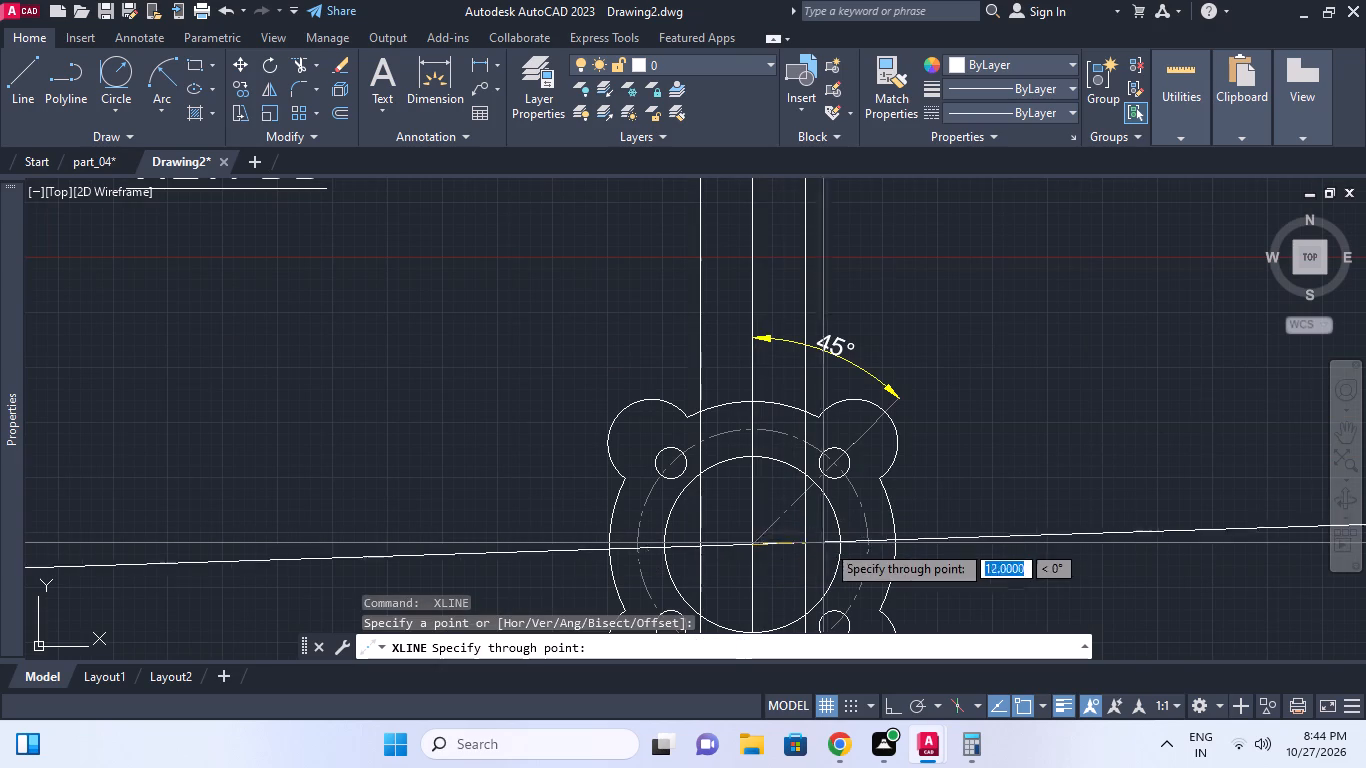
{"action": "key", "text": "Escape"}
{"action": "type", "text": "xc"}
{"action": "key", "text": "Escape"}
Draw a circle about 24 in diameter at the four-lobed flange's centre, reaching the bore-edge construction lines.
{"action": "key", "text": "c"}
{"action": "key", "text": "space"}
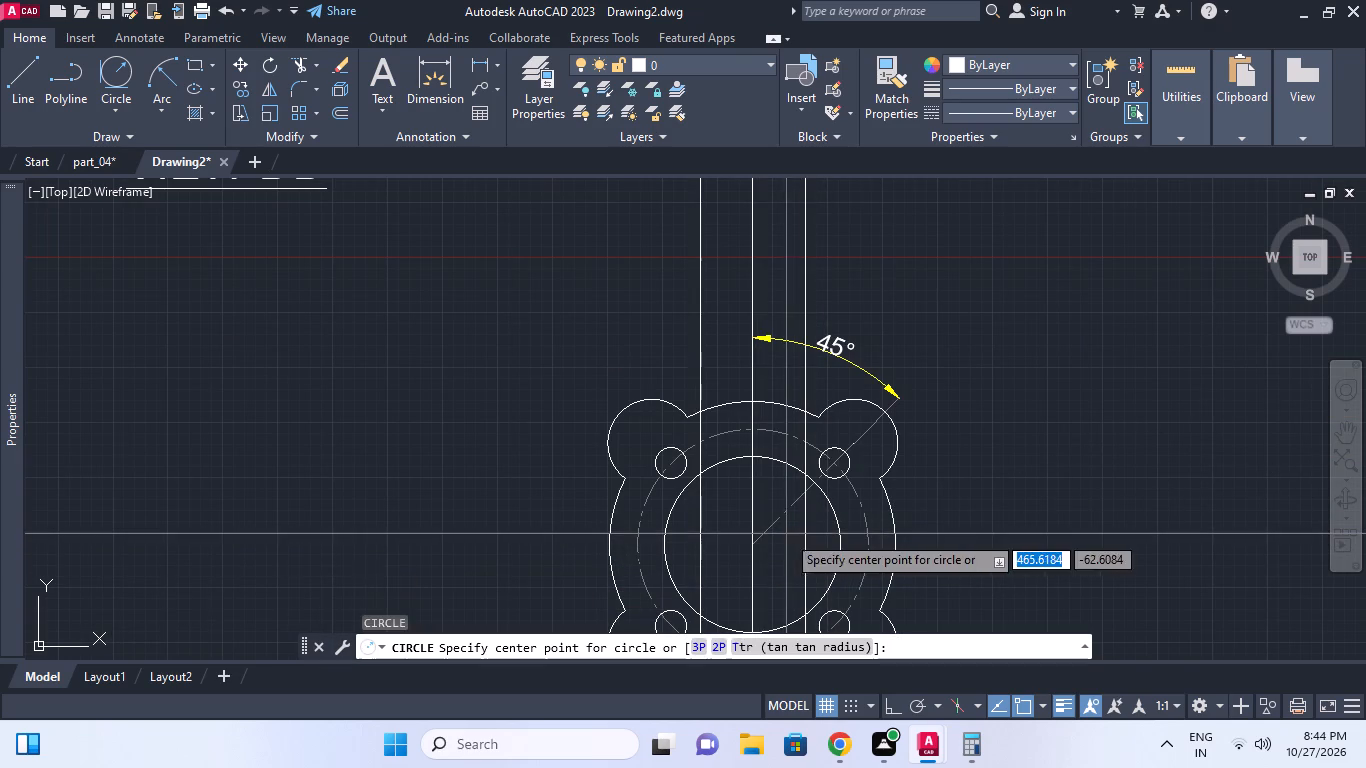
{"action": "left_click", "coordinate": [753, 544]}
{"action": "left_click", "coordinate": [808, 543]}
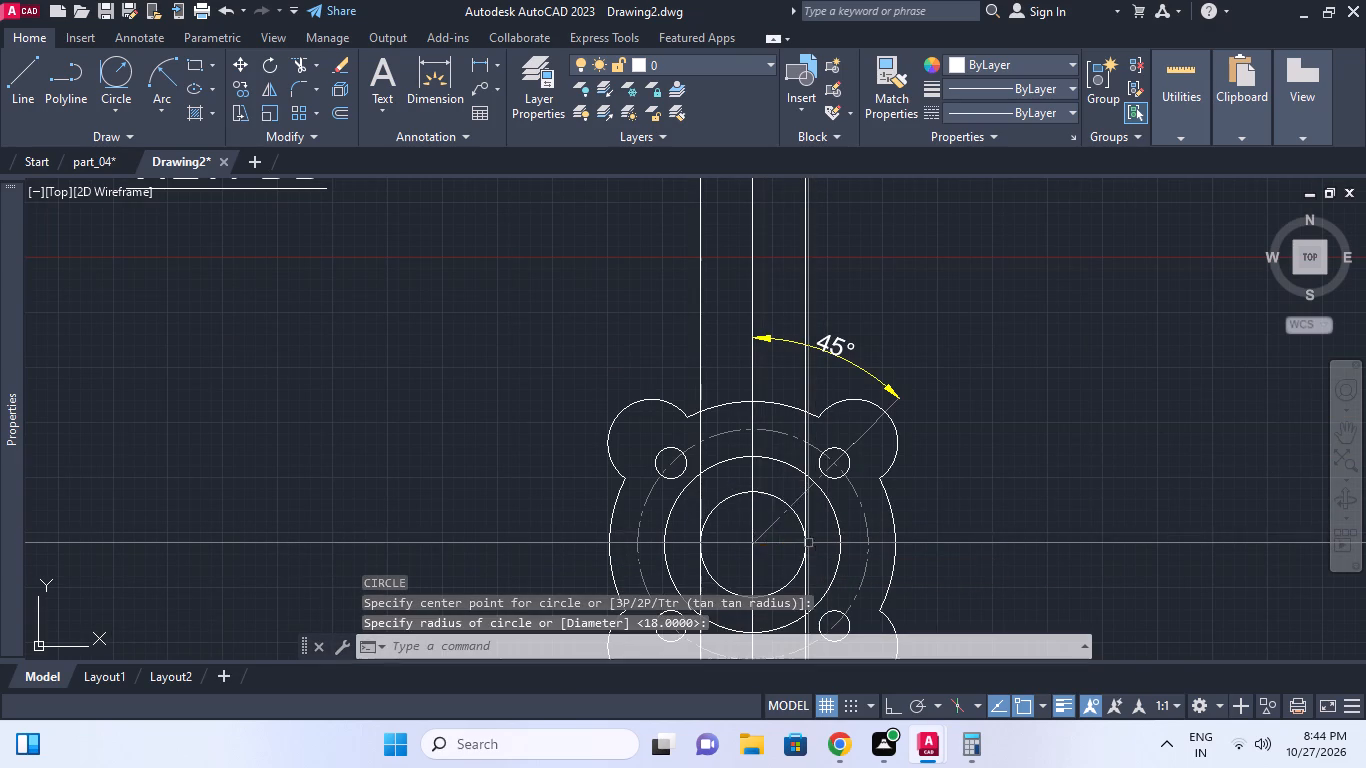
{"action": "scroll", "coordinate": [795, 541], "scroll_direction": "up", "scroll_amount": 2}
{"action": "key", "text": "Escape"}
{"action": "scroll", "coordinate": [851, 535], "scroll_direction": "down", "scroll_amount": 1}
{"action": "left_click", "coordinate": [838, 507]}
{"action": "left_click", "coordinate": [835, 491]}
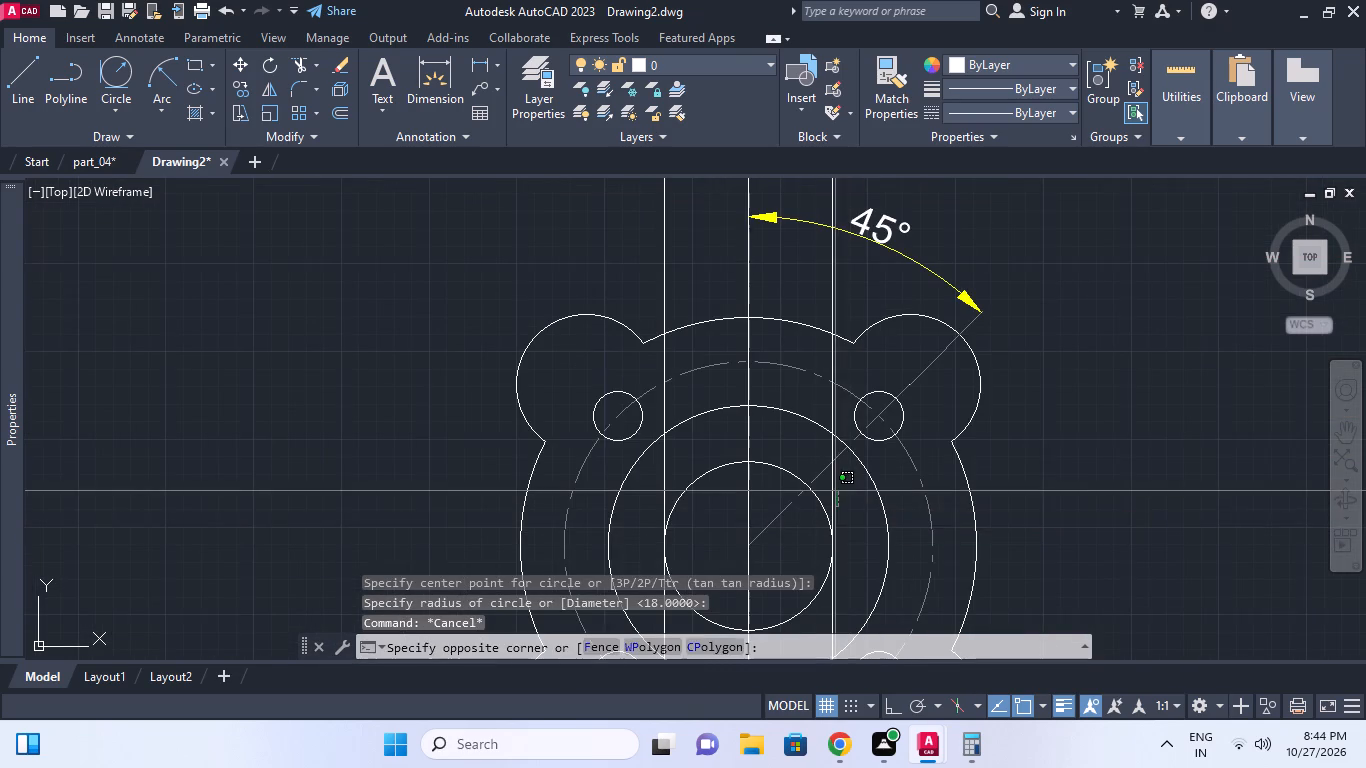
Draw two vertical construction lines down from the outer wall edges of the 32-wide tube just above the bottom flange.
{"action": "scroll", "coordinate": [841, 455], "scroll_direction": "down", "scroll_amount": 2}
{"action": "middle_click_drag", "start_coordinate": [842, 455], "coordinate": [843, 564]}
{"action": "middle_click_drag", "start_coordinate": [820, 388], "coordinate": [819, 522]}
{"action": "middle_click_drag", "start_coordinate": [776, 362], "coordinate": [777, 443]}
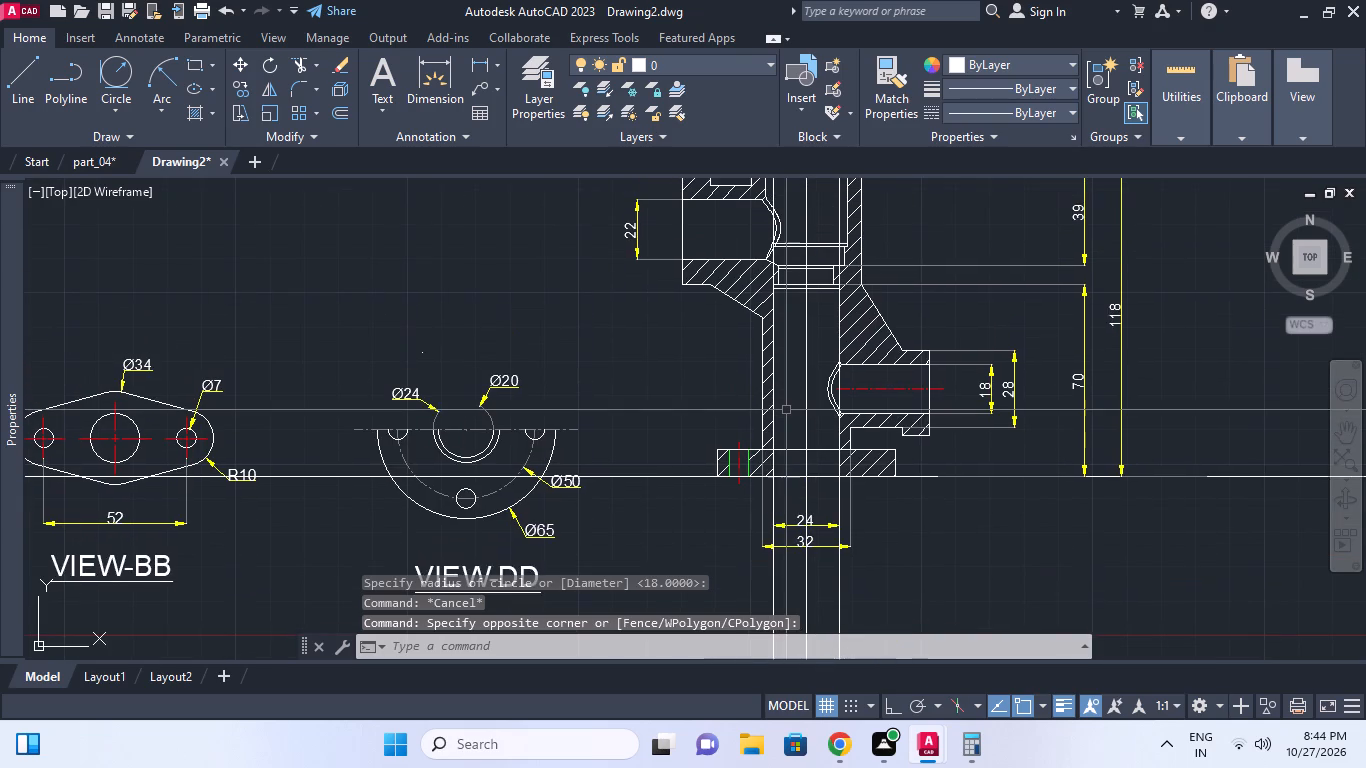
{"action": "type", "text": "xl"}
{"action": "key", "text": "space"}
{"action": "key", "text": "v"}
{"action": "key", "text": "space"}
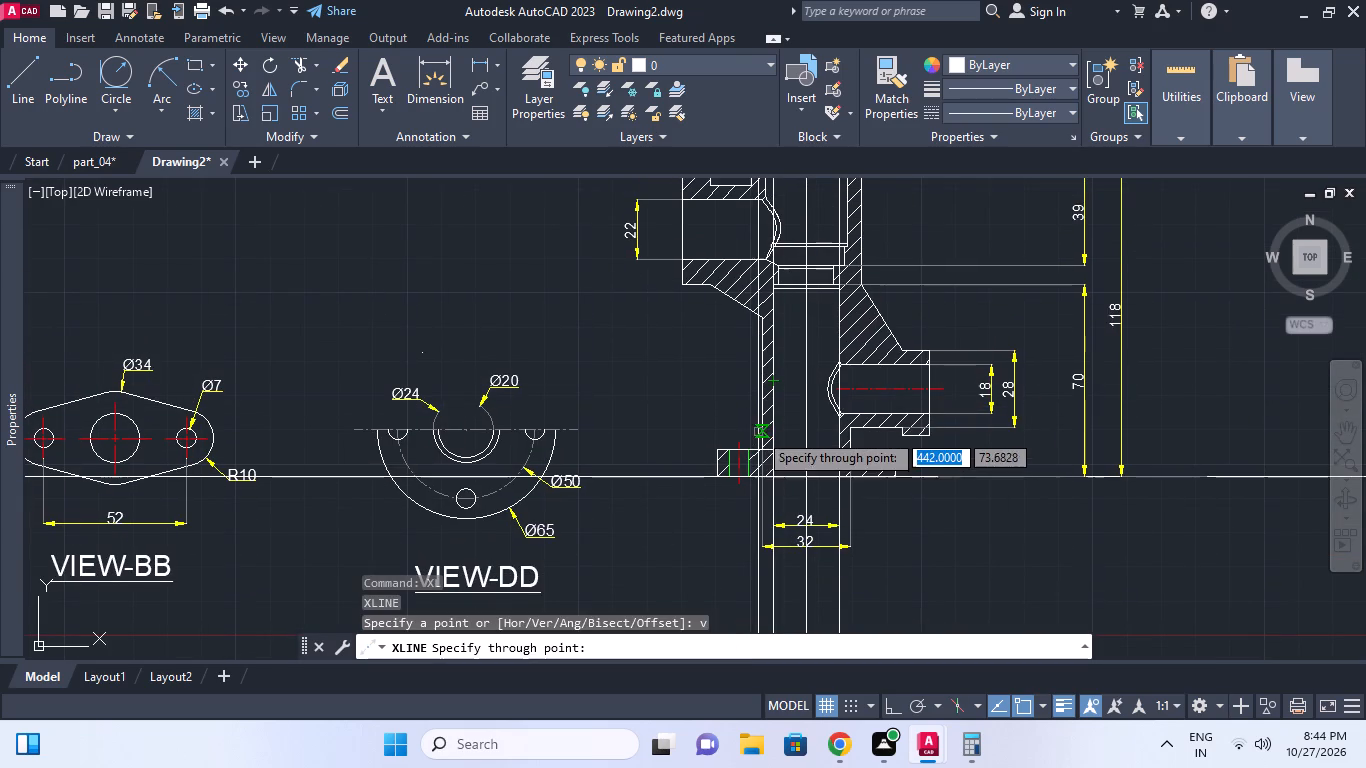
{"action": "left_click", "coordinate": [762, 430]}
{"action": "left_click", "coordinate": [849, 437]}
{"action": "middle_click_drag", "start_coordinate": [876, 448], "coordinate": [876, 343]}
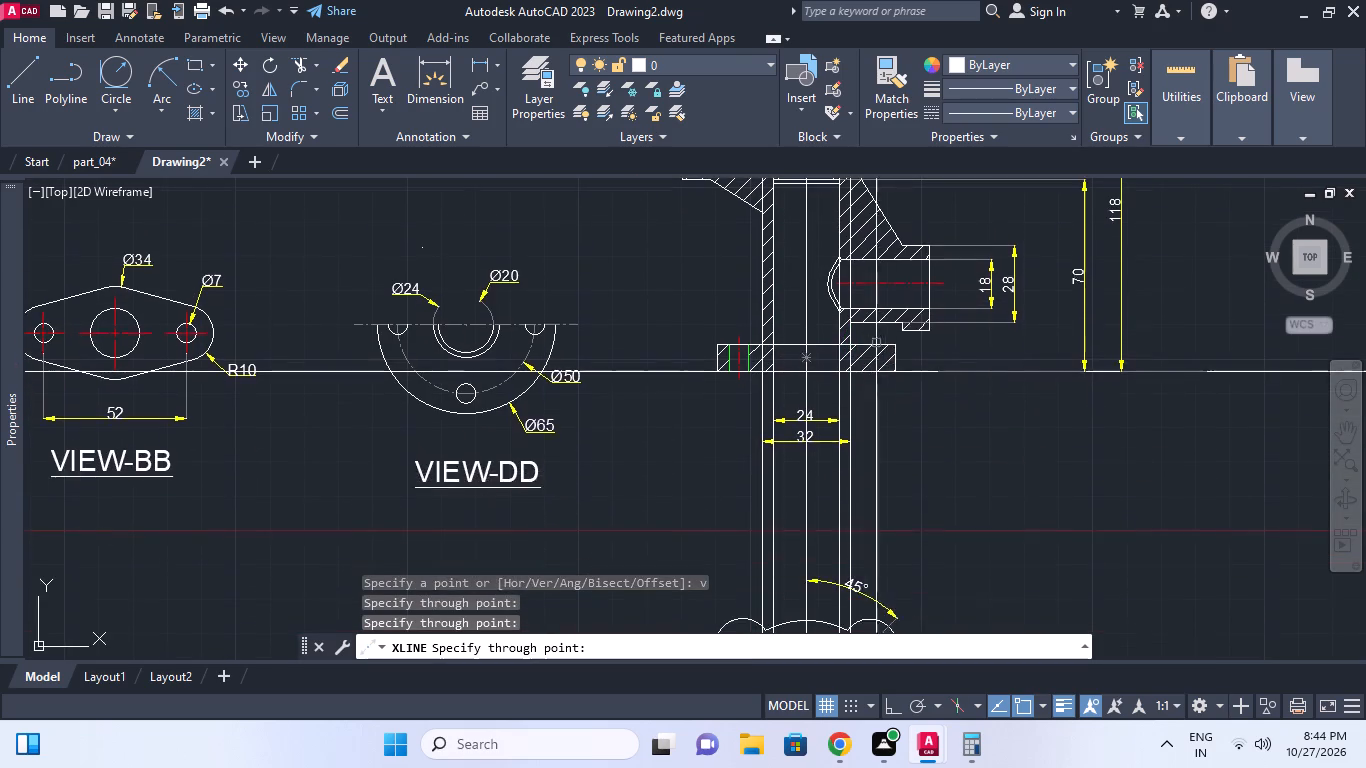
{"action": "key", "text": "Escape"}
Draw a circle about 32 in diameter at the four-lobed flange's centre, reaching the outer-wall construction lines.
{"action": "middle_click_drag", "start_coordinate": [885, 470], "coordinate": [887, 344]}
{"action": "middle_click_drag", "start_coordinate": [891, 529], "coordinate": [884, 413]}
{"action": "scroll", "coordinate": [768, 518], "scroll_direction": "up", "scroll_amount": 1}
{"action": "key", "text": "c"}
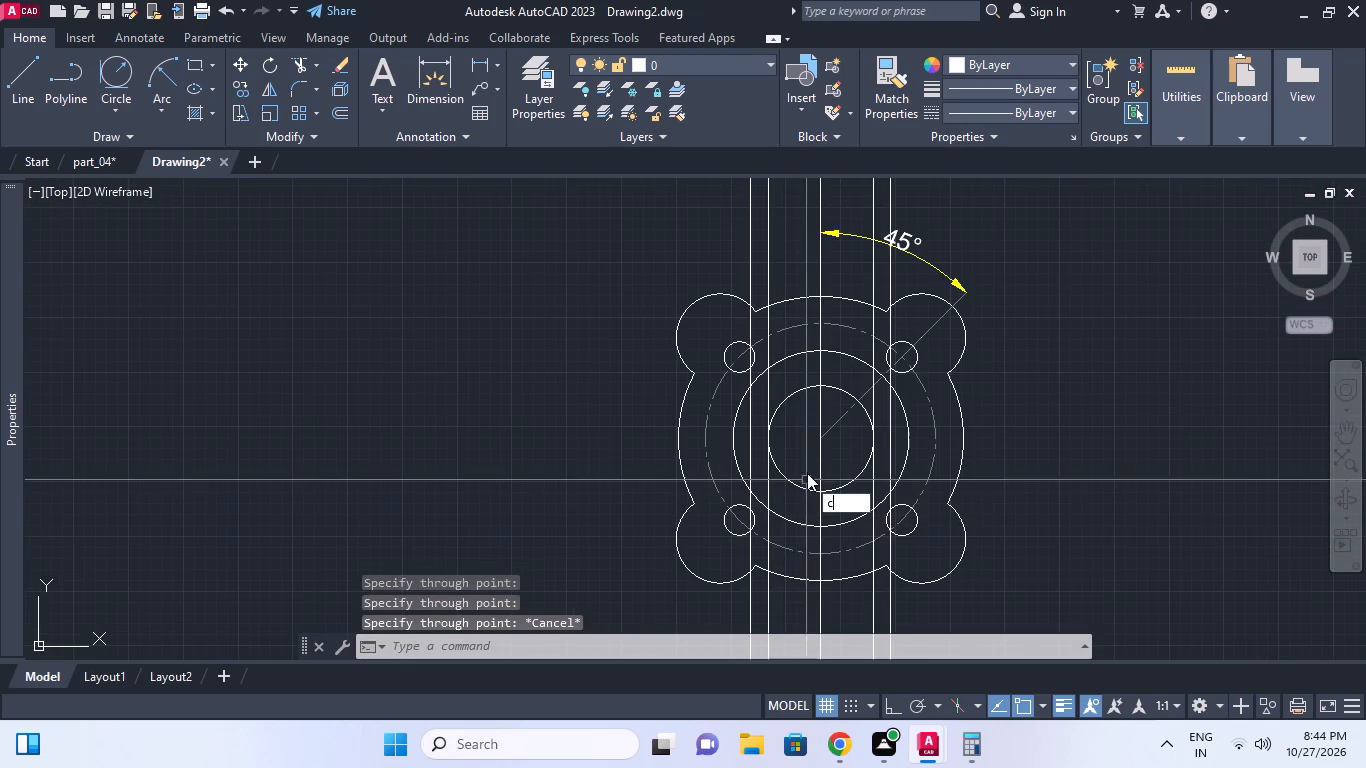
{"action": "key", "text": "space"}
{"action": "left_click", "coordinate": [817, 438]}
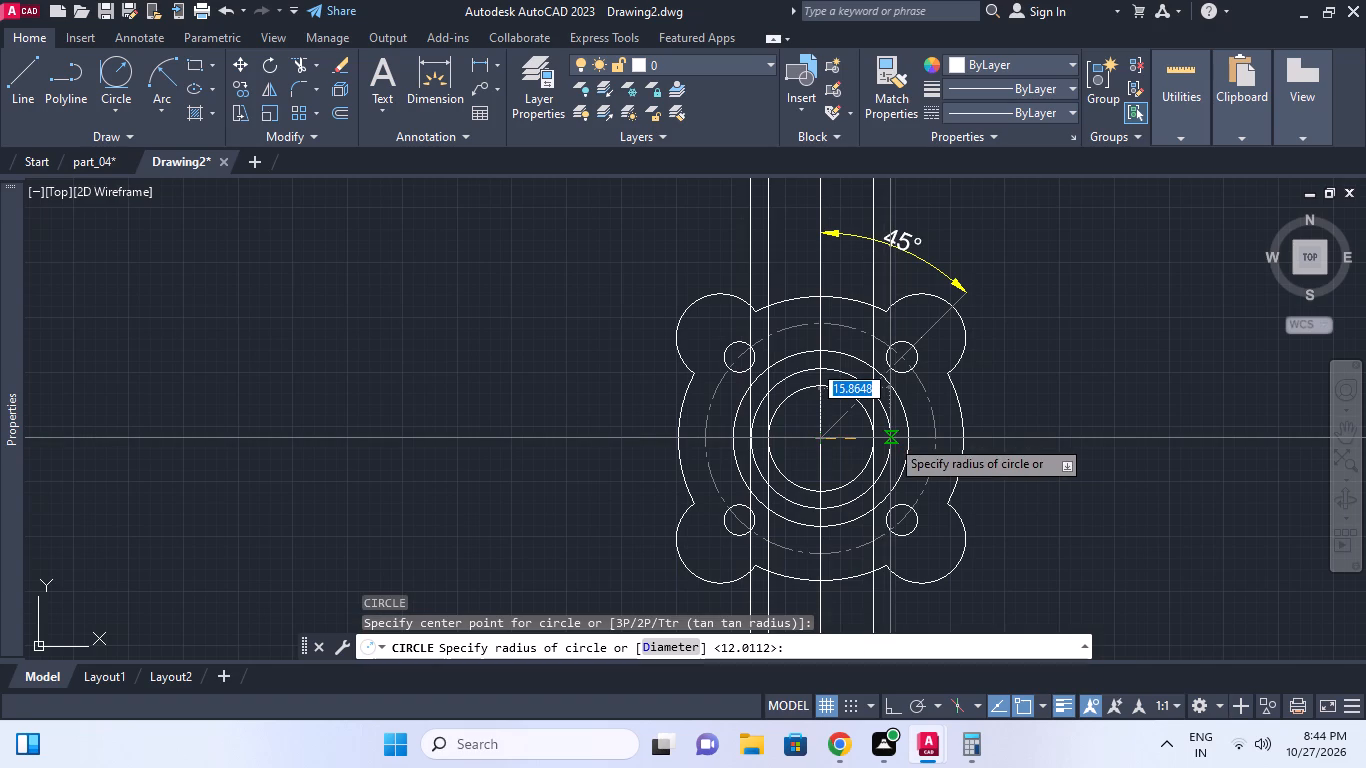
{"action": "left_click", "coordinate": [890, 438]}
{"action": "middle_click", "coordinate": [870, 495]}
{"action": "scroll", "coordinate": [870, 495], "scroll_direction": "down", "scroll_amount": 1}
{"action": "key", "text": "Escape"}
{"action": "scroll", "coordinate": [926, 492], "scroll_direction": "down", "scroll_amount": 1}
{"action": "middle_click_drag", "start_coordinate": [925, 490], "coordinate": [907, 454]}
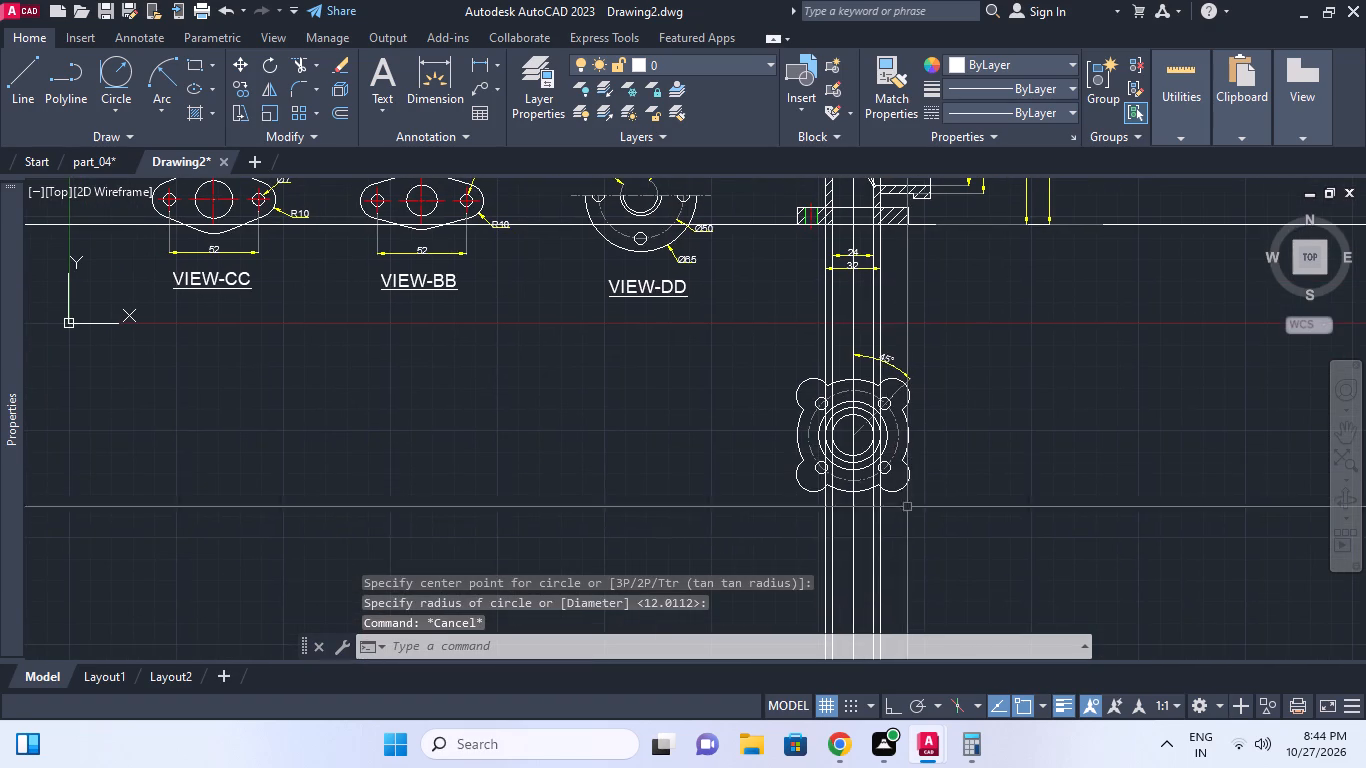
Examine how the four-lobed flange view's concentric circles line up with the sectional view above.
{"action": "middle_click_drag", "start_coordinate": [879, 488], "coordinate": [884, 533]}
{"action": "middle_click_drag", "start_coordinate": [889, 444], "coordinate": [889, 587]}
{"action": "middle_click_drag", "start_coordinate": [880, 485], "coordinate": [884, 440]}
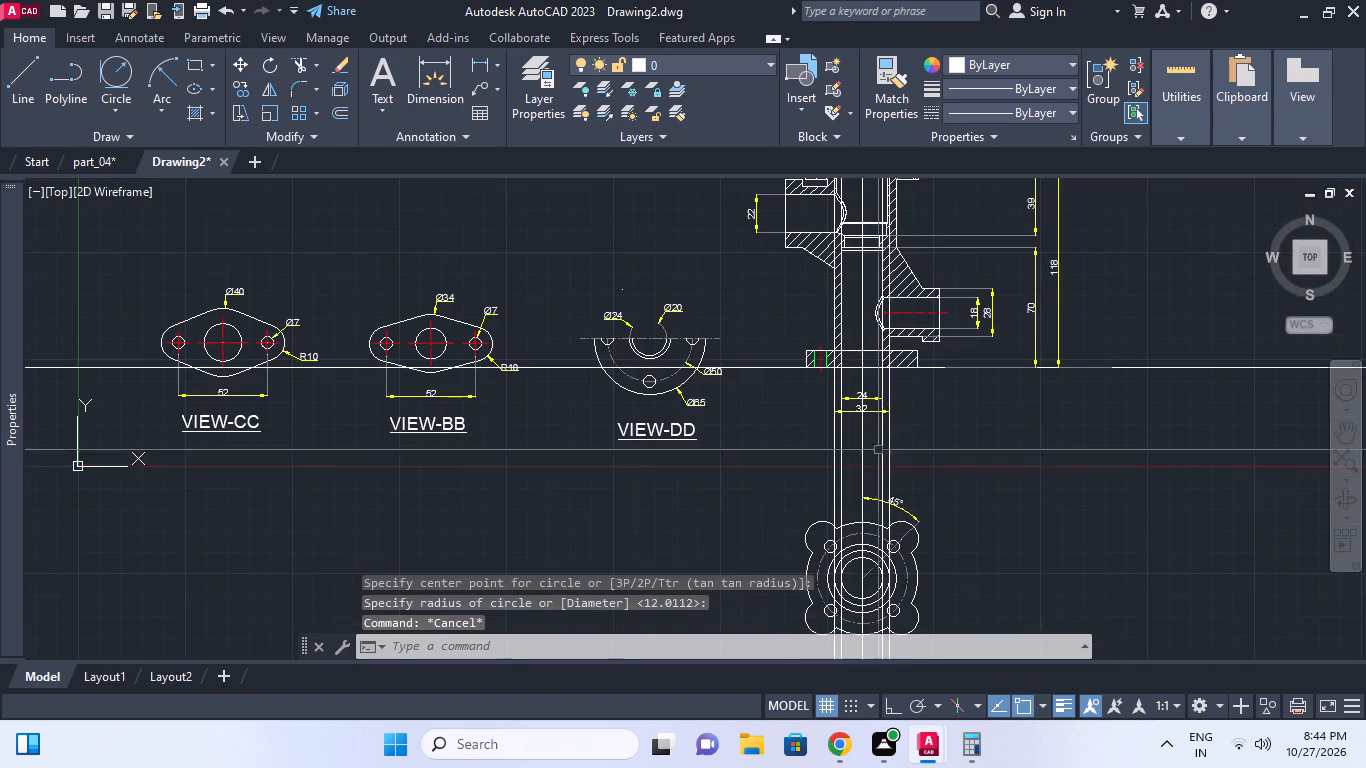
{"action": "scroll", "coordinate": [878, 462], "scroll_direction": "up", "scroll_amount": 1}
{"action": "scroll", "coordinate": [893, 449], "scroll_direction": "down", "scroll_amount": 1}
{"action": "middle_click_drag", "start_coordinate": [895, 511], "coordinate": [895, 478]}
{"action": "scroll", "coordinate": [897, 511], "scroll_direction": "up", "scroll_amount": 2}
{"action": "scroll", "coordinate": [905, 508], "scroll_direction": "down", "scroll_amount": 1}
{"action": "middle_click_drag", "start_coordinate": [908, 516], "coordinate": [948, 377]}
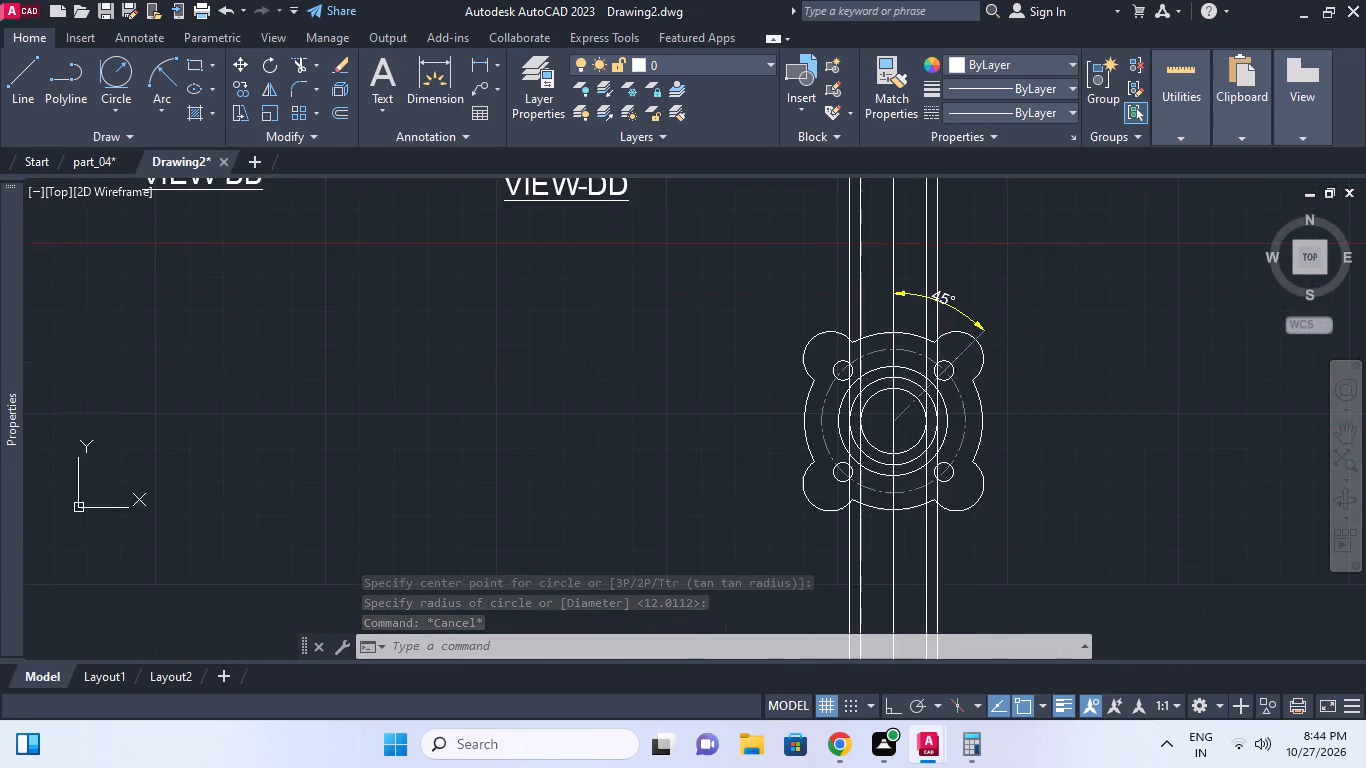
{"action": "middle_click_drag", "start_coordinate": [954, 620], "coordinate": [958, 553]}
{"action": "scroll", "coordinate": [956, 554], "scroll_direction": "down", "scroll_amount": 1}
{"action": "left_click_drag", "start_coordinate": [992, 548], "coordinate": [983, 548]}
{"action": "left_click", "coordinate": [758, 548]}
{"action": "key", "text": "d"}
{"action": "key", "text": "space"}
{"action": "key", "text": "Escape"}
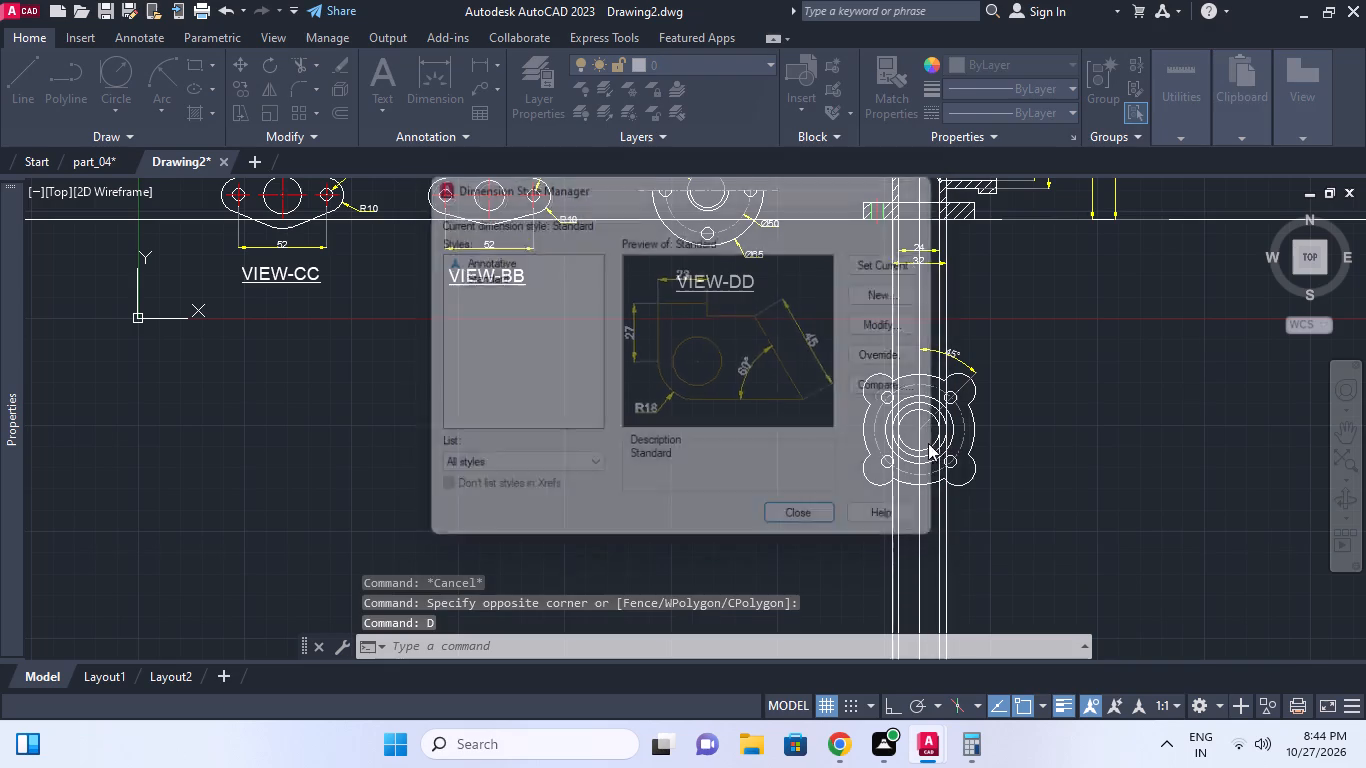
Erase the five vertical construction lines running between the sectional view and the four-lobed flange view.
{"action": "key", "text": "e"}
{"action": "key", "text": "space"}
{"action": "left_click", "coordinate": [1017, 550]}
{"action": "left_click", "coordinate": [865, 550]}
{"action": "right_click", "coordinate": [864, 550]}
{"action": "scroll", "coordinate": [974, 404], "scroll_direction": "up", "scroll_amount": 2}
{"action": "middle_click", "coordinate": [974, 404]}
{"action": "scroll", "coordinate": [959, 411], "scroll_direction": "down", "scroll_amount": 1}
{"action": "key", "text": "Escape"}
{"action": "middle_click", "coordinate": [906, 453]}
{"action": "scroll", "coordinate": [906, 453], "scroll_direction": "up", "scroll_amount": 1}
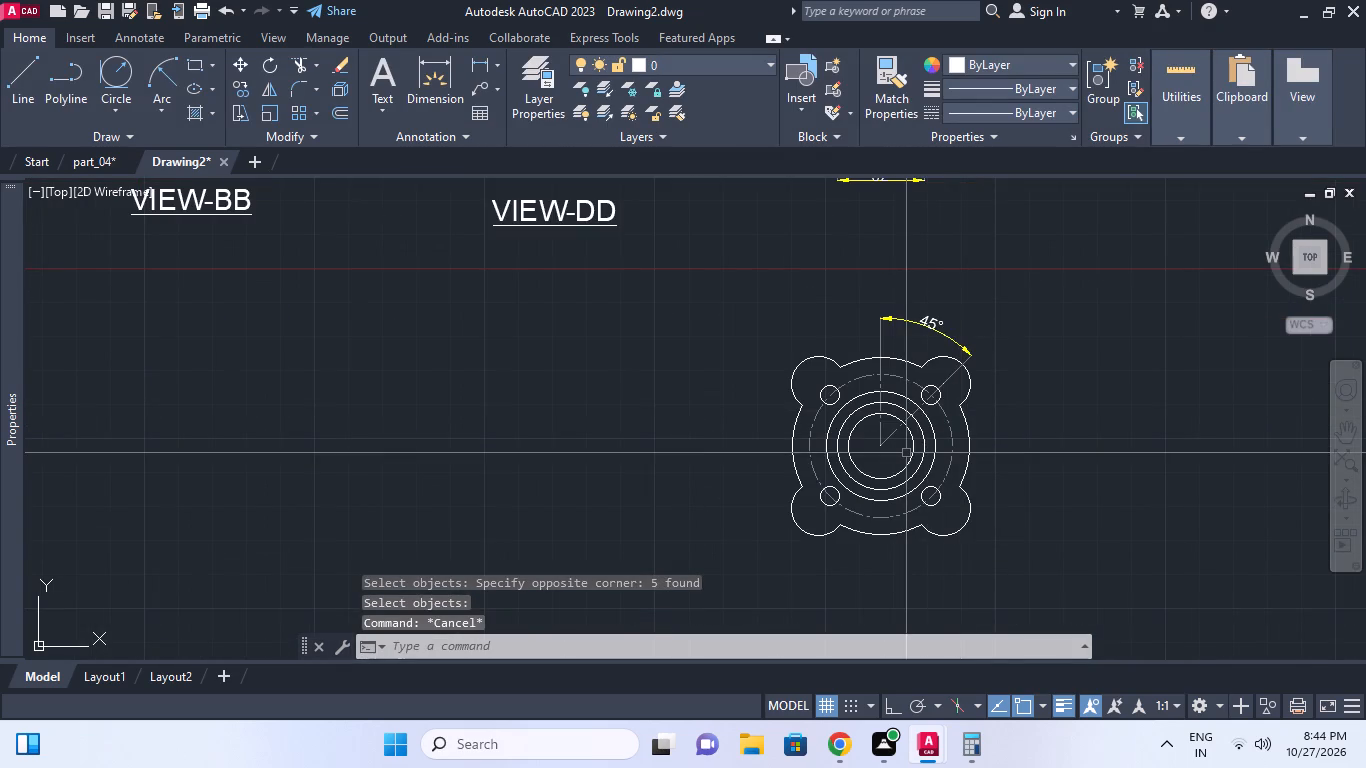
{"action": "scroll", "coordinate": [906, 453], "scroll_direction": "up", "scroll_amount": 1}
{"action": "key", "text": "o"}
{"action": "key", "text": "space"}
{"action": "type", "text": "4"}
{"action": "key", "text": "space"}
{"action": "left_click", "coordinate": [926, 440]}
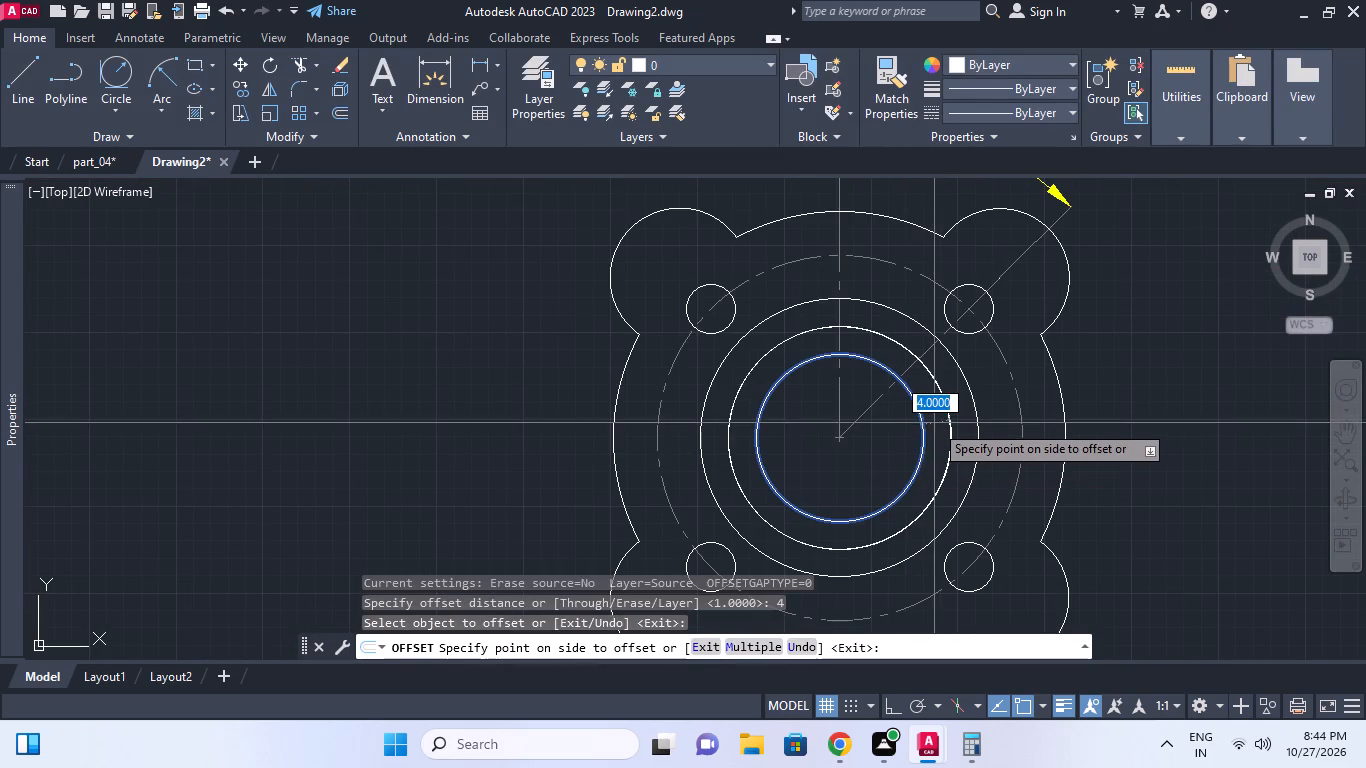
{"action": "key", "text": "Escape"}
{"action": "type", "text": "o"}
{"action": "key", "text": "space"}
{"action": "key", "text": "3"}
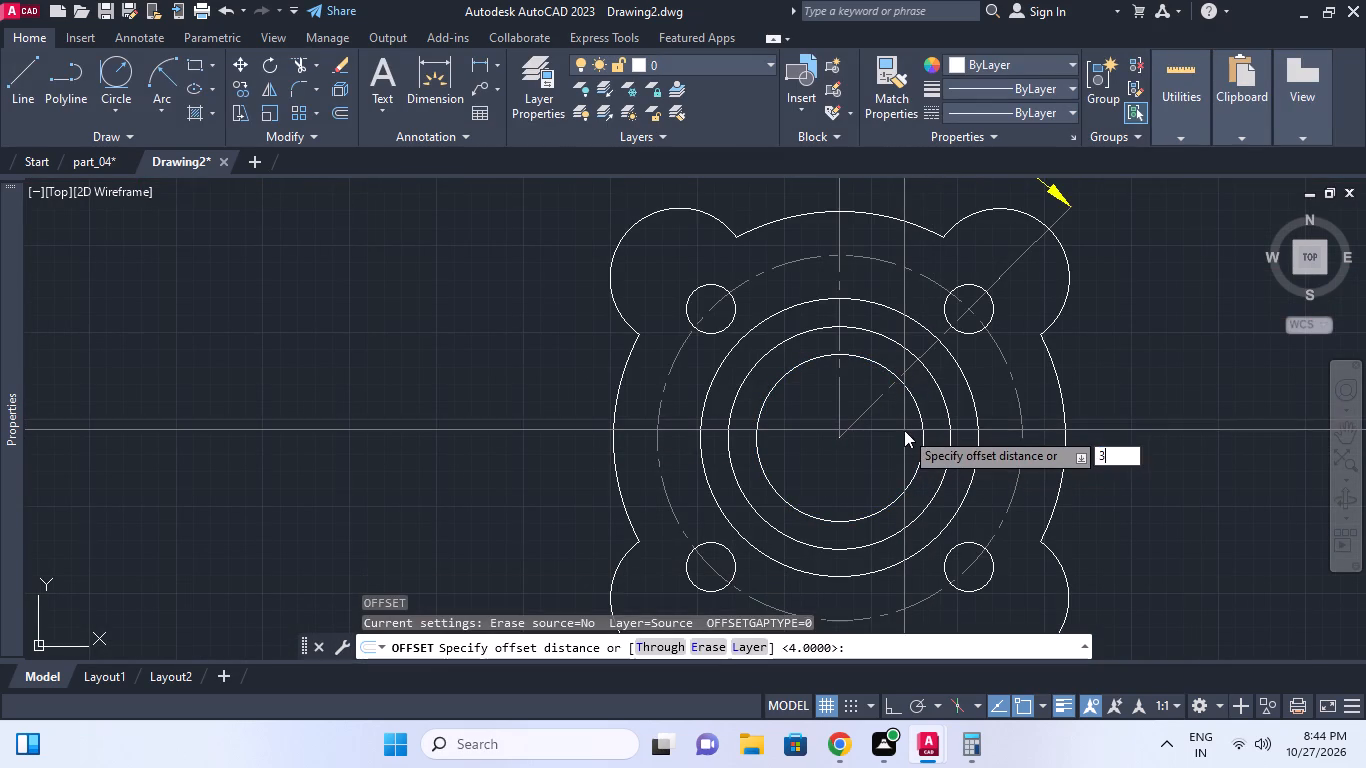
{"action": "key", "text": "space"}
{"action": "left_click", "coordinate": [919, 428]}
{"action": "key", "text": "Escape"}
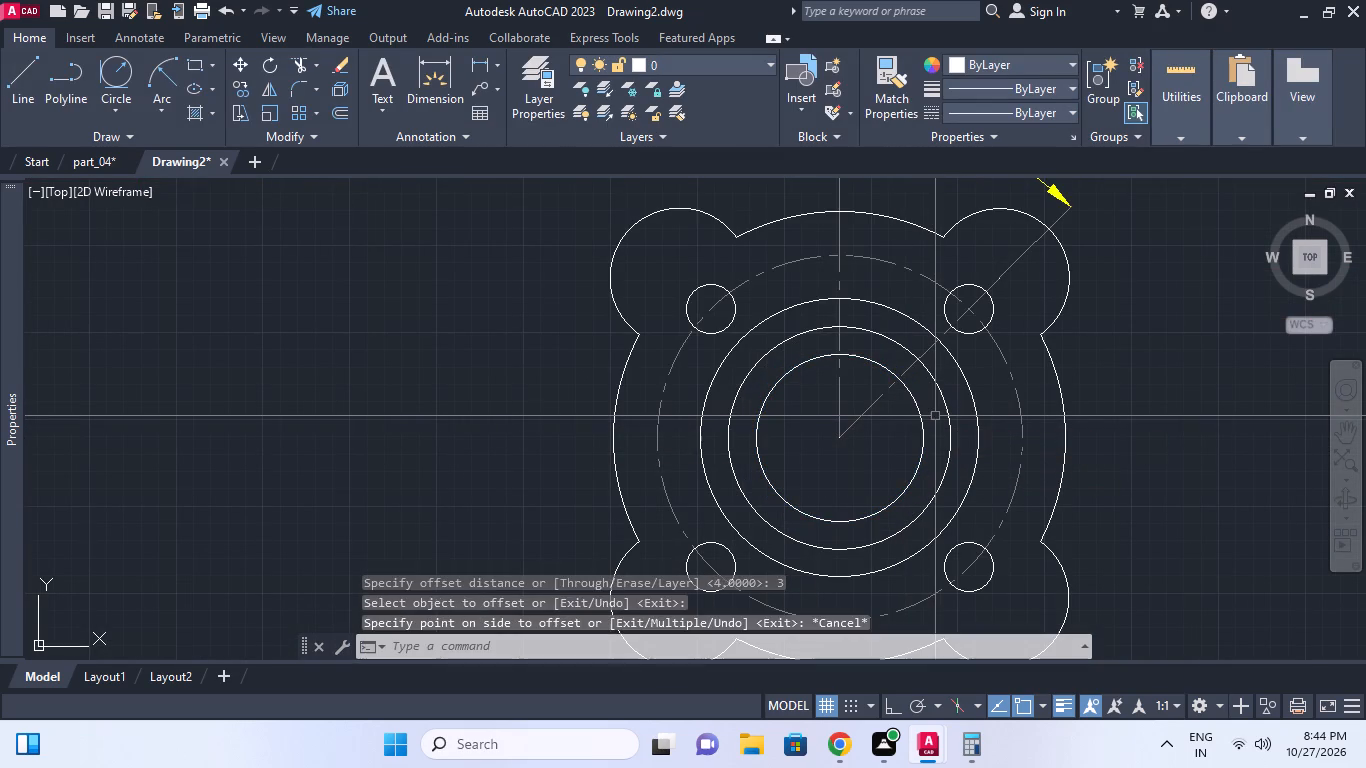
Offset the 24 and 32 diameter circles of the four-lobed flange view outward by 1.5.
{"action": "key", "text": "o"}
{"action": "key", "text": "space"}
{"action": "type", "text": "1."}
{"action": "key", "text": "5"}
{"action": "key", "text": "space"}
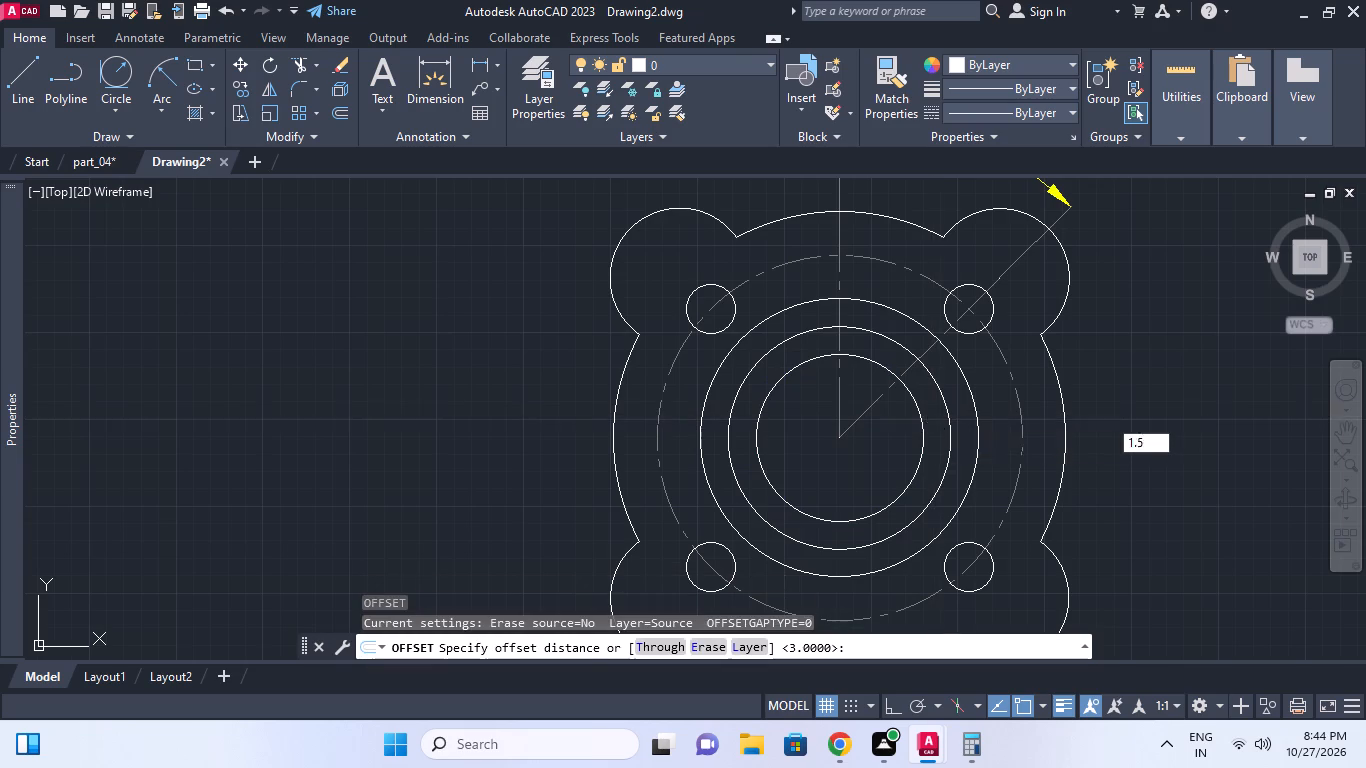
{"action": "left_click", "coordinate": [924, 433]}
{"action": "left_click", "coordinate": [933, 422]}
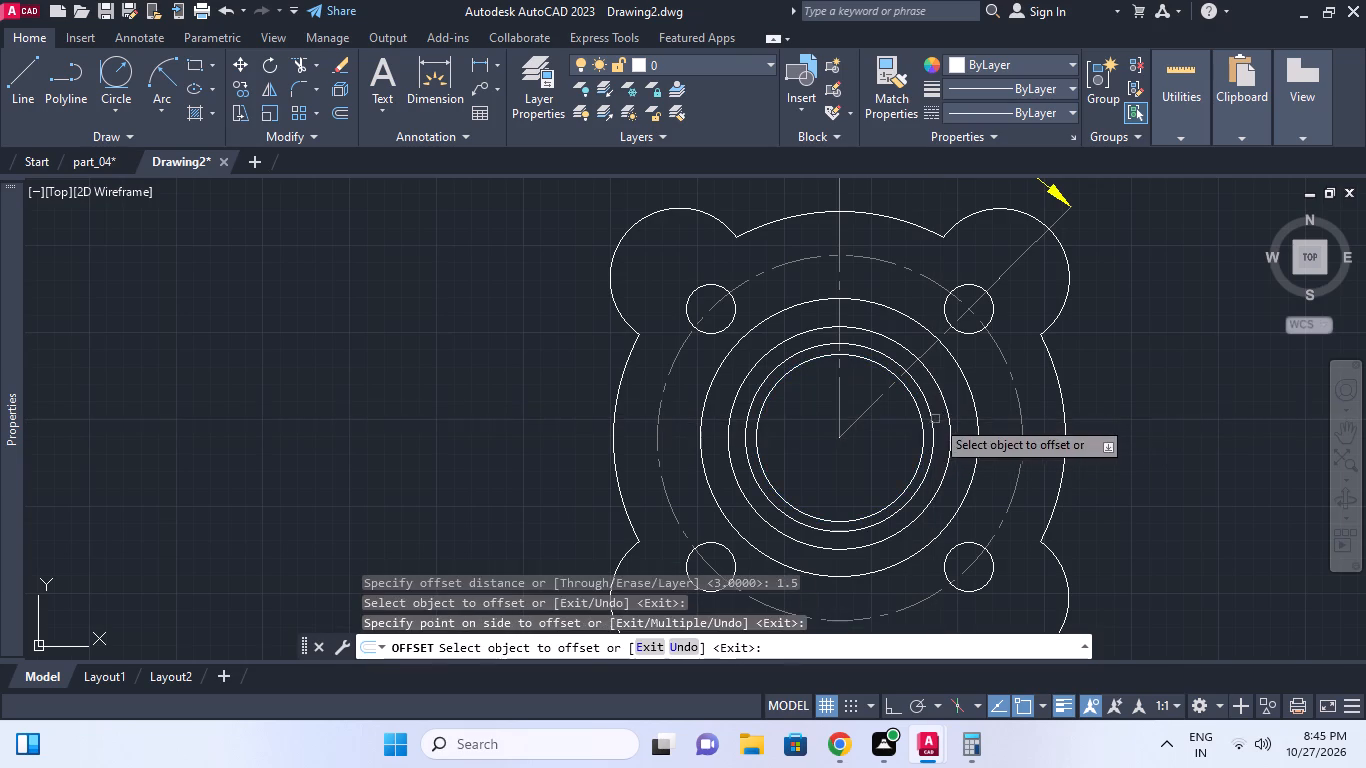
{"action": "left_click", "coordinate": [947, 403]}
{"action": "left_click", "coordinate": [952, 392]}
{"action": "scroll", "coordinate": [978, 382], "scroll_direction": "down", "scroll_amount": 1}
{"action": "middle_click", "coordinate": [978, 382]}
{"action": "key", "text": "Escape"}
{"action": "scroll", "coordinate": [1047, 443], "scroll_direction": "down", "scroll_amount": 2}
{"action": "middle_click", "coordinate": [1047, 444]}
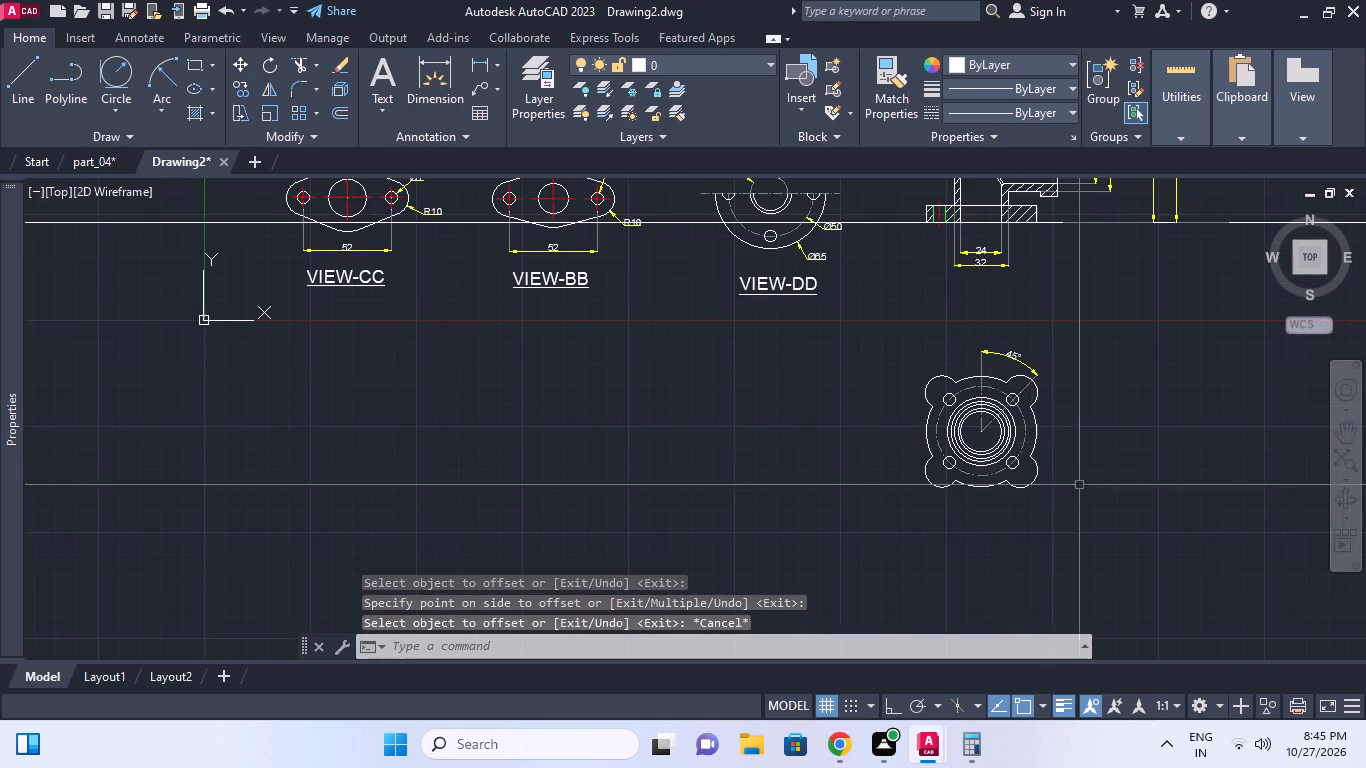
Draw a horizontal line from the four-lobed flange's centre leftward, well beyond the flange outline.
{"action": "middle_click_drag", "start_coordinate": [1077, 489], "coordinate": [938, 495]}
{"action": "middle_click_drag", "start_coordinate": [971, 429], "coordinate": [970, 454]}
{"action": "middle_click_drag", "start_coordinate": [1020, 470], "coordinate": [1016, 445]}
{"action": "middle_click_drag", "start_coordinate": [1019, 478], "coordinate": [1042, 486]}
{"action": "middle_click_drag", "start_coordinate": [1009, 480], "coordinate": [1024, 484]}
{"action": "scroll", "coordinate": [1017, 484], "scroll_direction": "down", "scroll_amount": 1}
{"action": "scroll", "coordinate": [946, 458], "scroll_direction": "up", "scroll_amount": 3}
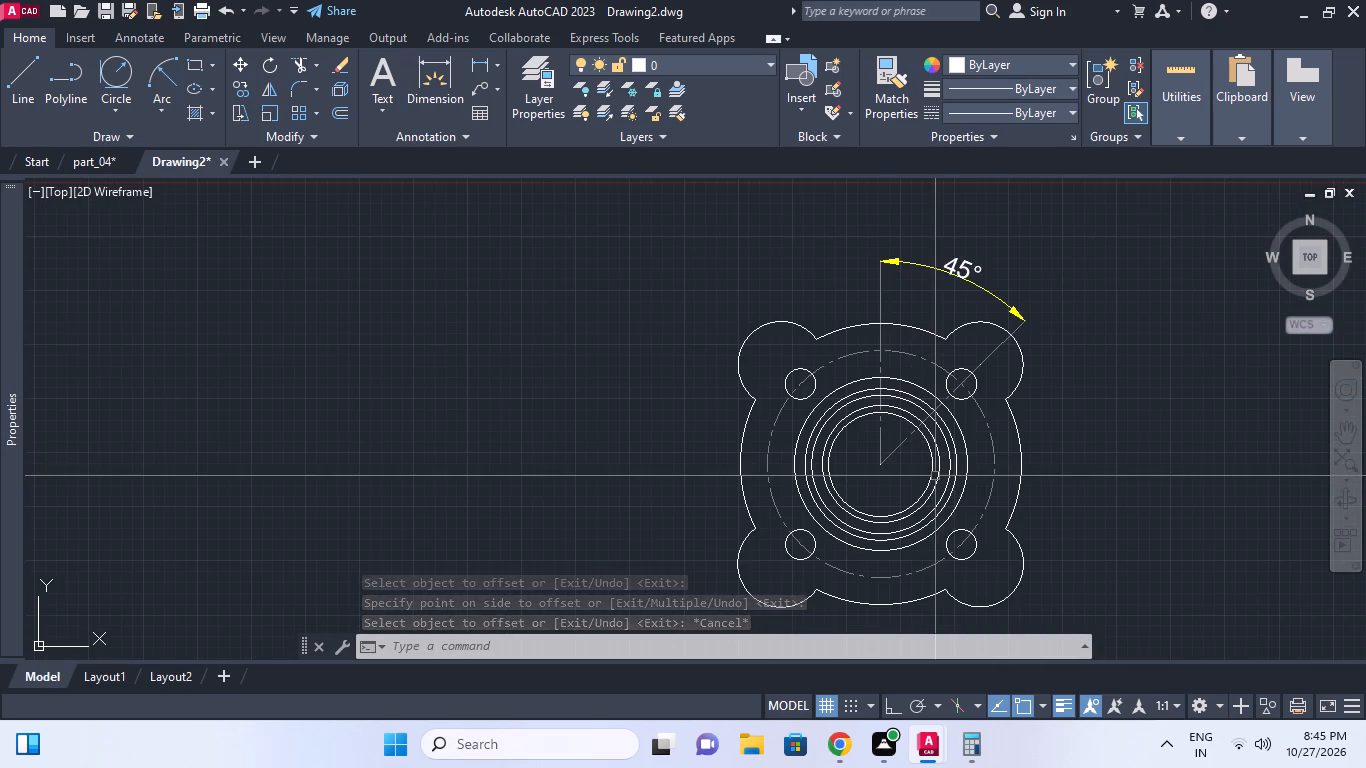
{"action": "key", "text": "l"}
{"action": "key", "text": "space"}
{"action": "left_click", "coordinate": [880, 466]}
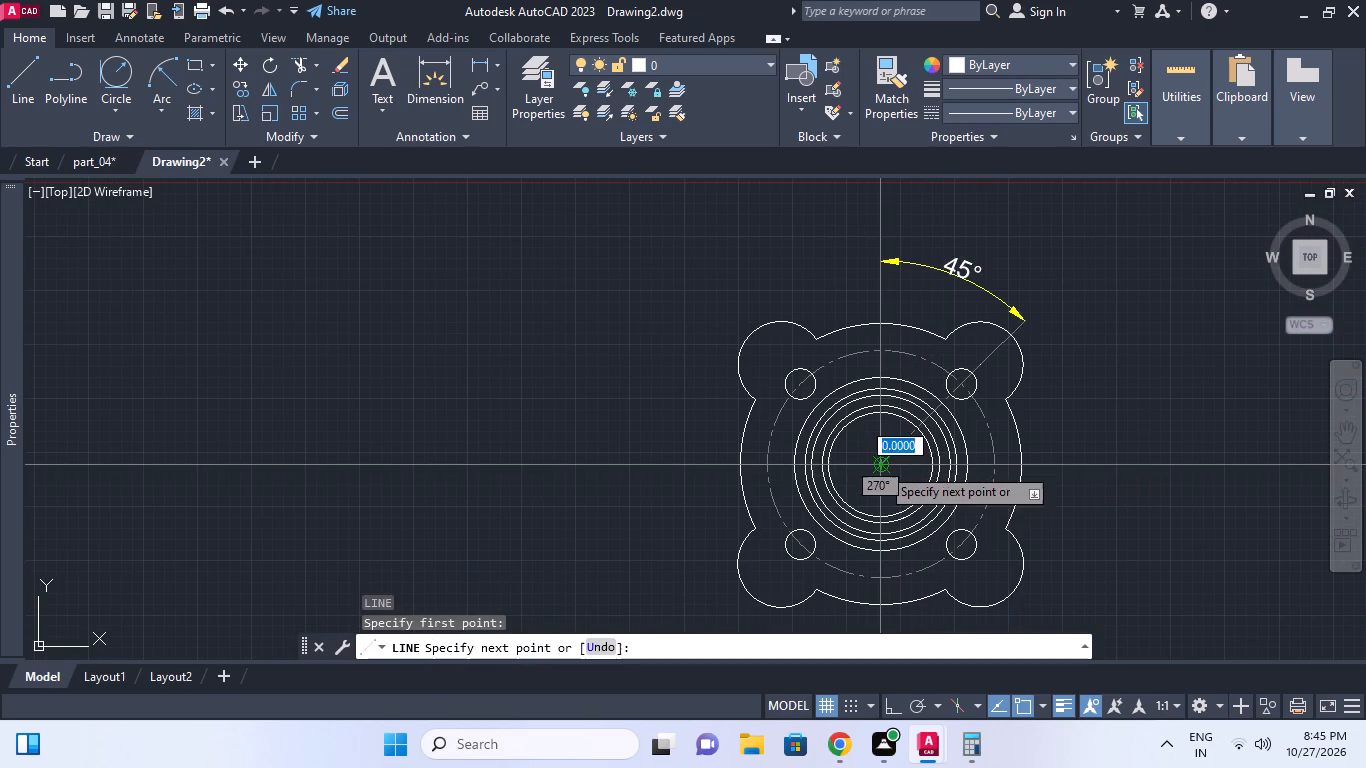
{"action": "left_click", "coordinate": [353, 474]}
{"action": "scroll", "coordinate": [650, 478], "scroll_direction": "down", "scroll_amount": 1}
{"action": "middle_click", "coordinate": [650, 479]}
{"action": "key", "text": "Escape"}
{"action": "middle_click_drag", "start_coordinate": [760, 506], "coordinate": [764, 525]}
{"action": "scroll", "coordinate": [761, 519], "scroll_direction": "down", "scroll_amount": 1}
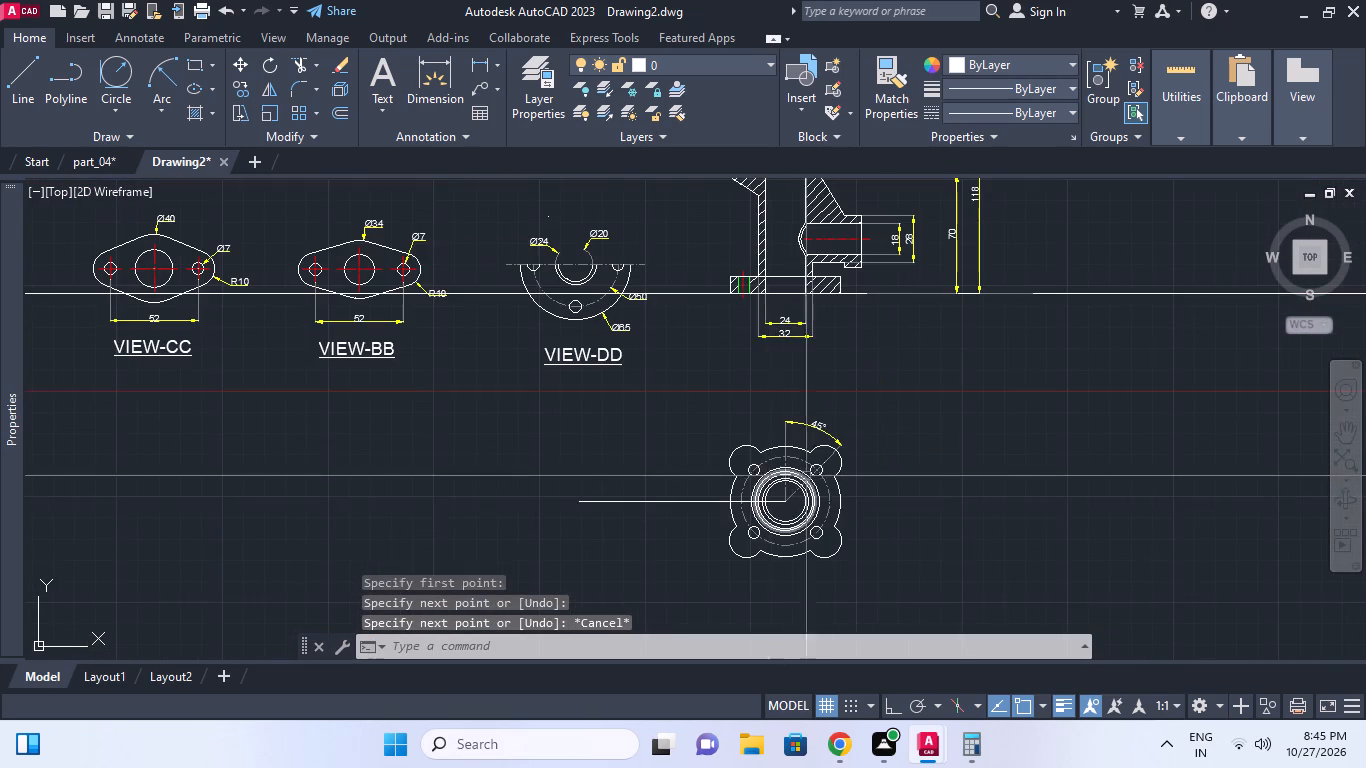
Draw a vertical construction line through the centre of the four-lobed flange view.
{"action": "scroll", "coordinate": [773, 497], "scroll_direction": "up", "scroll_amount": 1}
{"action": "key", "text": "Escape"}
{"action": "type", "text": "xl v"}
{"action": "key", "text": "space"}
{"action": "key", "text": "Escape"}
{"action": "type", "text": "xl v"}
{"action": "key", "text": "space"}
{"action": "left_click", "coordinate": [793, 504]}
{"action": "key", "text": "Escape"}
{"action": "scroll", "coordinate": [816, 478], "scroll_direction": "down", "scroll_amount": 1}
{"action": "middle_click", "coordinate": [816, 478]}
Offset the flange view's vertical centre construction line 45 to its left.
{"action": "type", "text": "o"}
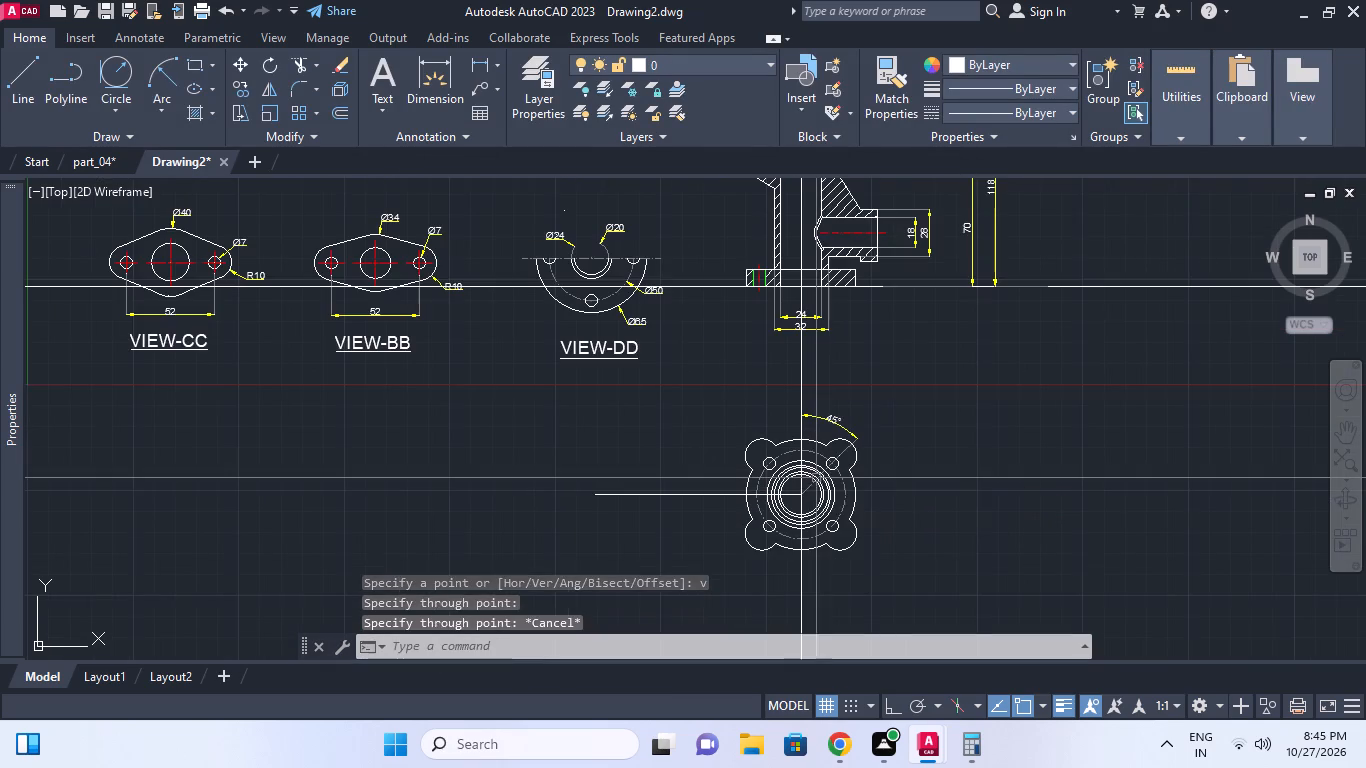
{"action": "key", "text": "space"}
{"action": "key", "text": "4"}
{"action": "type", "text": "5"}
{"action": "key", "text": "space"}
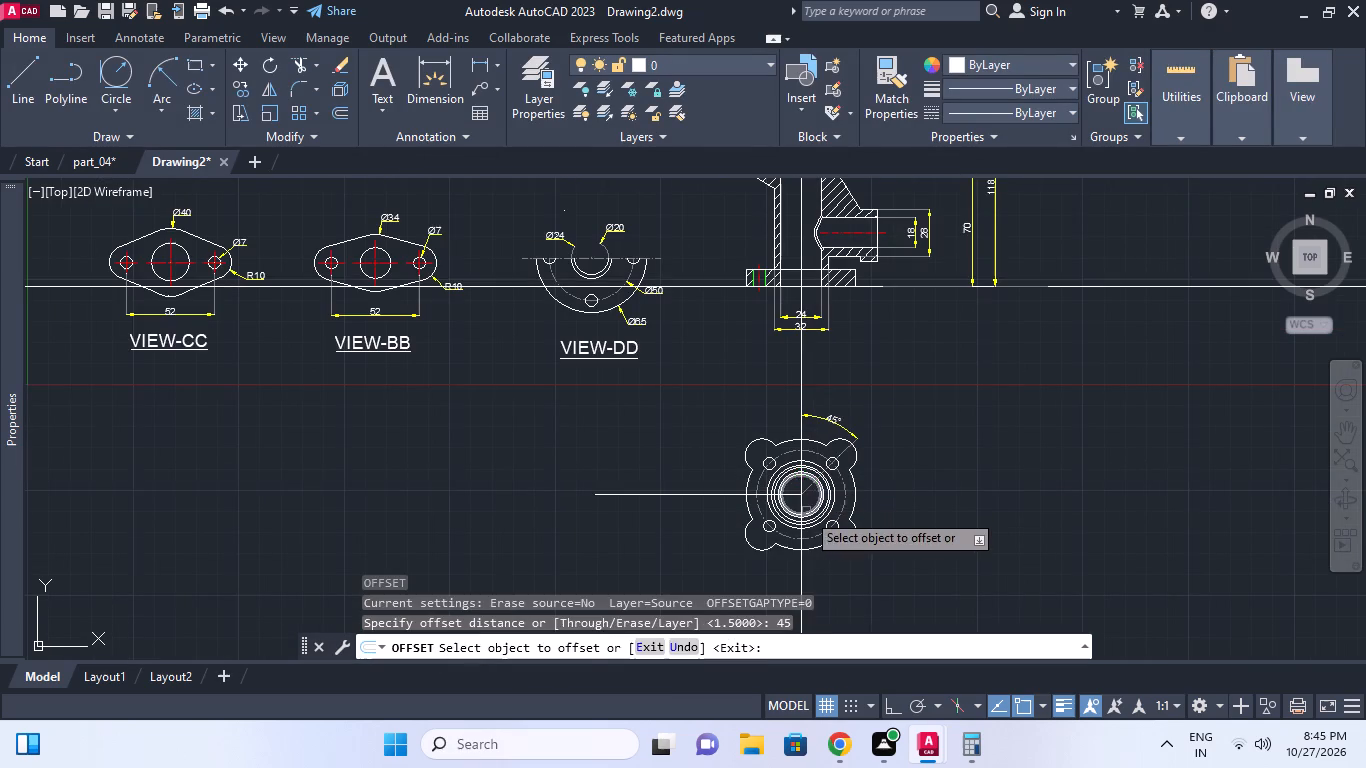
{"action": "left_click", "coordinate": [805, 514]}
{"action": "middle_click_drag", "start_coordinate": [840, 477], "coordinate": [875, 379]}
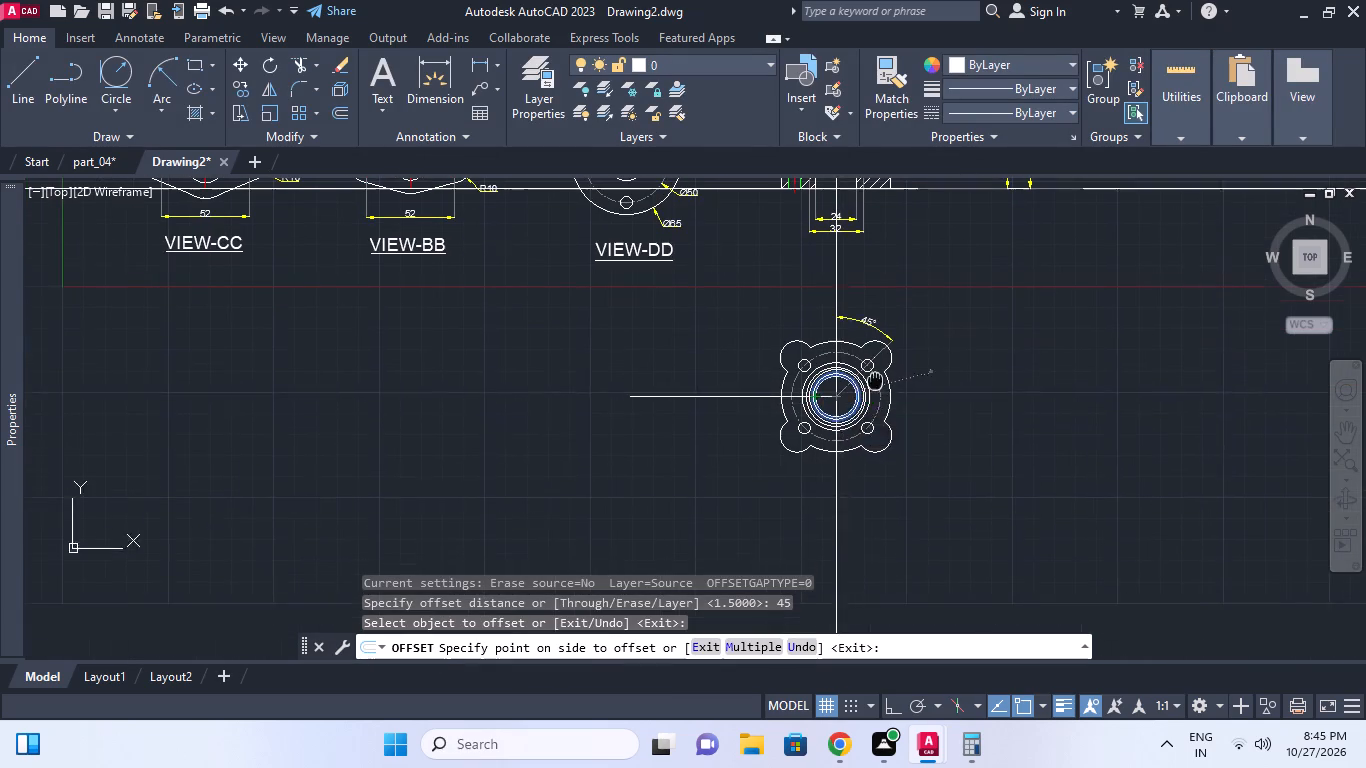
{"action": "key", "text": "Escape"}
{"action": "key", "text": "space"}
{"action": "key", "text": "space"}
{"action": "left_click", "coordinate": [835, 512]}
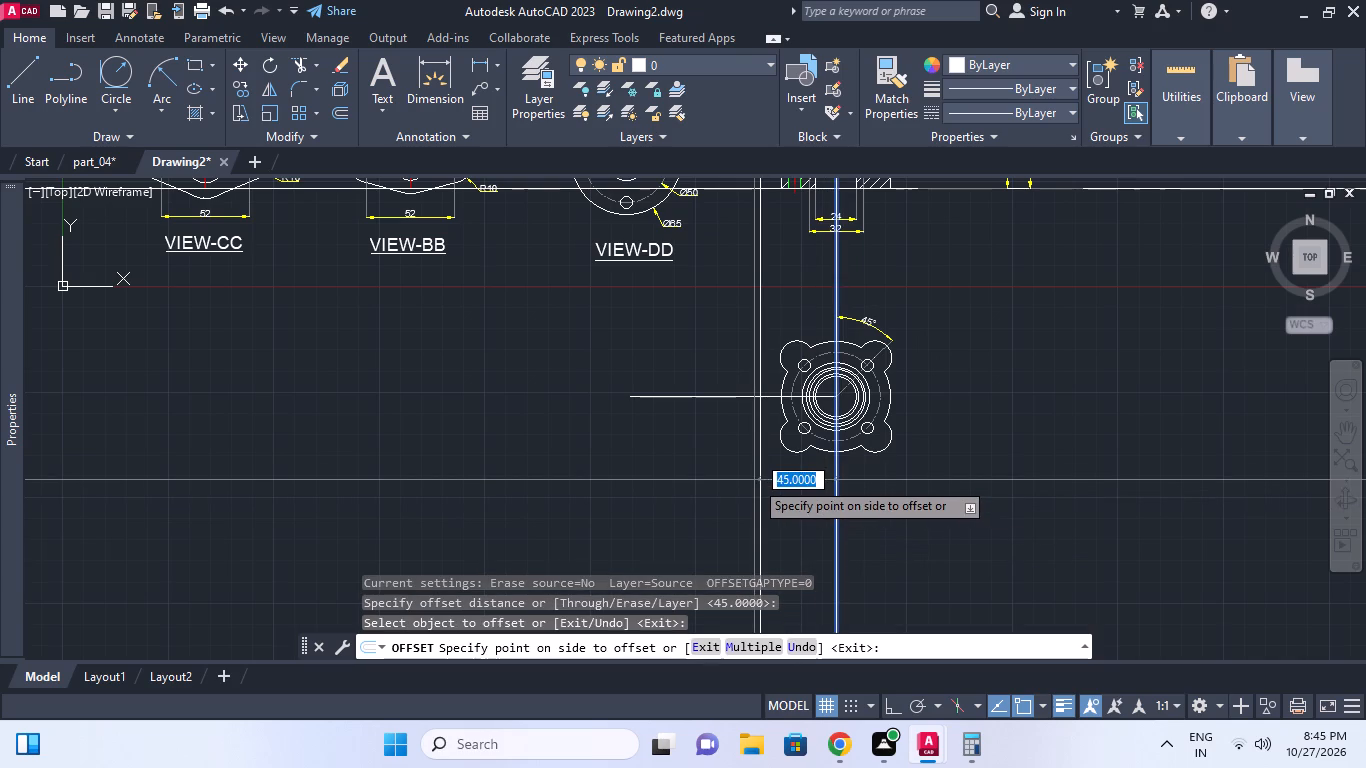
{"action": "left_click", "coordinate": [754, 480]}
{"action": "middle_click_drag", "start_coordinate": [825, 447], "coordinate": [827, 483]}
{"action": "scroll", "coordinate": [826, 472], "scroll_direction": "down", "scroll_amount": 1}
{"action": "middle_click_drag", "start_coordinate": [843, 427], "coordinate": [850, 464]}
{"action": "key", "text": "Escape"}
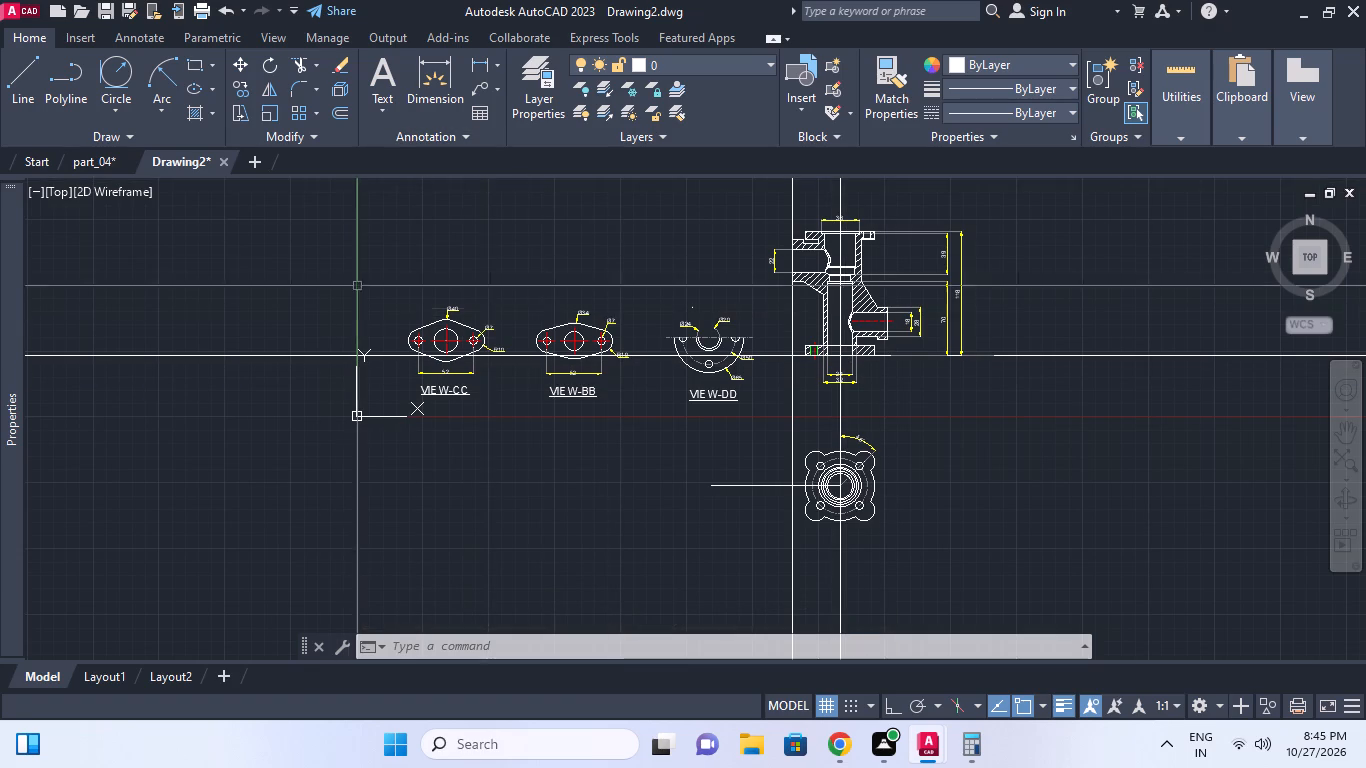
Copy the VIEW-CC flange with its dimensions, without its title, into the empty space below VIEW-CC and VIEW-BB.
{"action": "left_click", "coordinate": [393, 276]}
{"action": "left_click", "coordinate": [514, 380]}
{"action": "right_click", "coordinate": [514, 380]}
{"action": "left_click", "coordinate": [603, 406]}
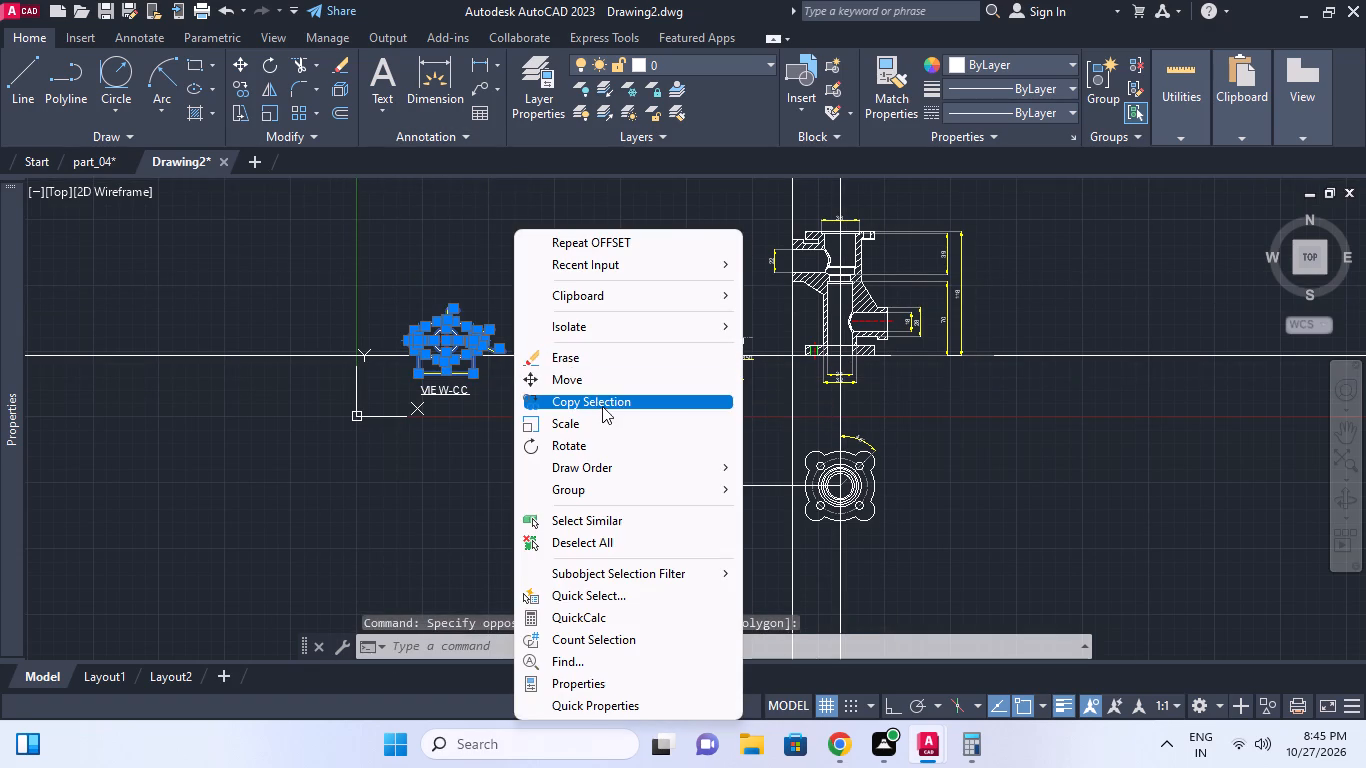
{"action": "left_click", "coordinate": [503, 455]}
{"action": "left_click", "coordinate": [590, 599]}
{"action": "middle_click", "coordinate": [548, 507]}
{"action": "scroll", "coordinate": [548, 507], "scroll_direction": "up", "scroll_amount": 2}
{"action": "key", "text": "Escape"}
{"action": "middle_click_drag", "start_coordinate": [634, 492], "coordinate": [727, 463]}
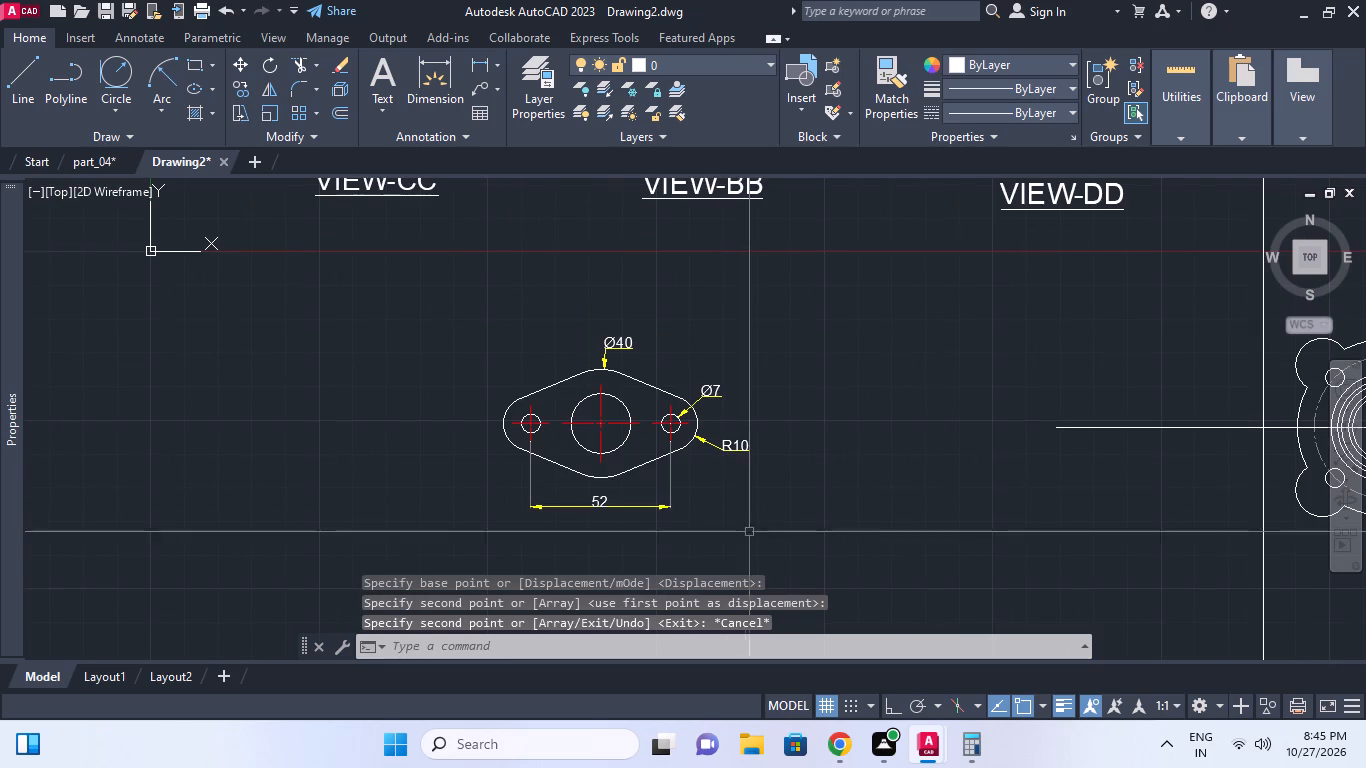
Erase the 52, R10, Ø7 and Ø40 dimensions from the copied flange below VIEW-CC and VIEW-BB.
{"action": "left_click", "coordinate": [750, 532]}
{"action": "left_click", "coordinate": [510, 494]}
{"action": "key", "text": "e"}
{"action": "key", "text": "space"}
{"action": "left_click", "coordinate": [756, 487]}
{"action": "left_click", "coordinate": [723, 385]}
{"action": "key", "text": "space"}
{"action": "left_click_drag", "start_coordinate": [714, 376], "coordinate": [714, 398]}
{"action": "left_click", "coordinate": [713, 399]}
{"action": "key", "text": "space"}
{"action": "left_click", "coordinate": [683, 358]}
{"action": "left_click", "coordinate": [595, 340]}
{"action": "key", "text": "space"}
Rotate the copied two-hole flange 90° with Ortho on so its holes line up vertically.
{"action": "scroll", "coordinate": [695, 413], "scroll_direction": "down", "scroll_amount": 1}
{"action": "left_click_drag", "start_coordinate": [746, 483], "coordinate": [731, 471]}
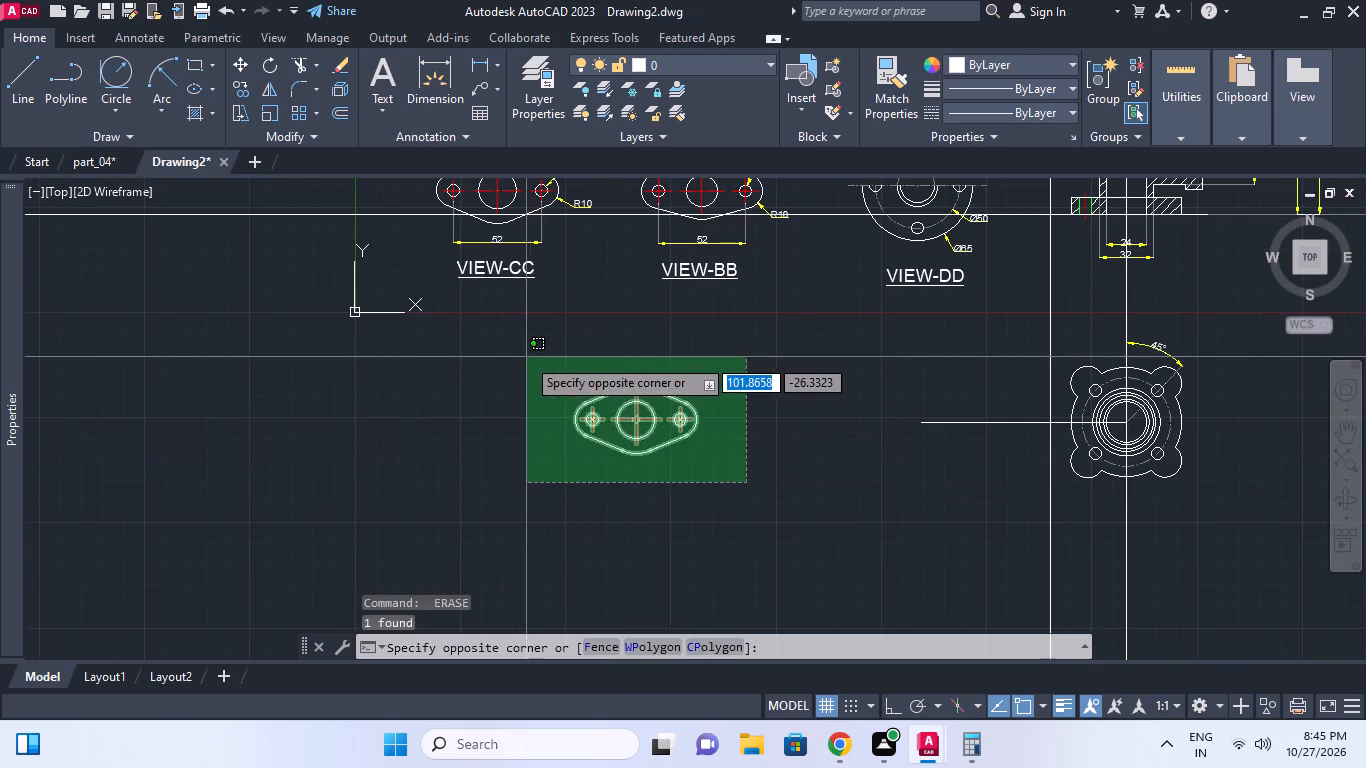
{"action": "left_click", "coordinate": [526, 357]}
{"action": "key", "text": "r"}
{"action": "key", "text": "o"}
{"action": "key", "text": "space"}
{"action": "left_click", "coordinate": [660, 396]}
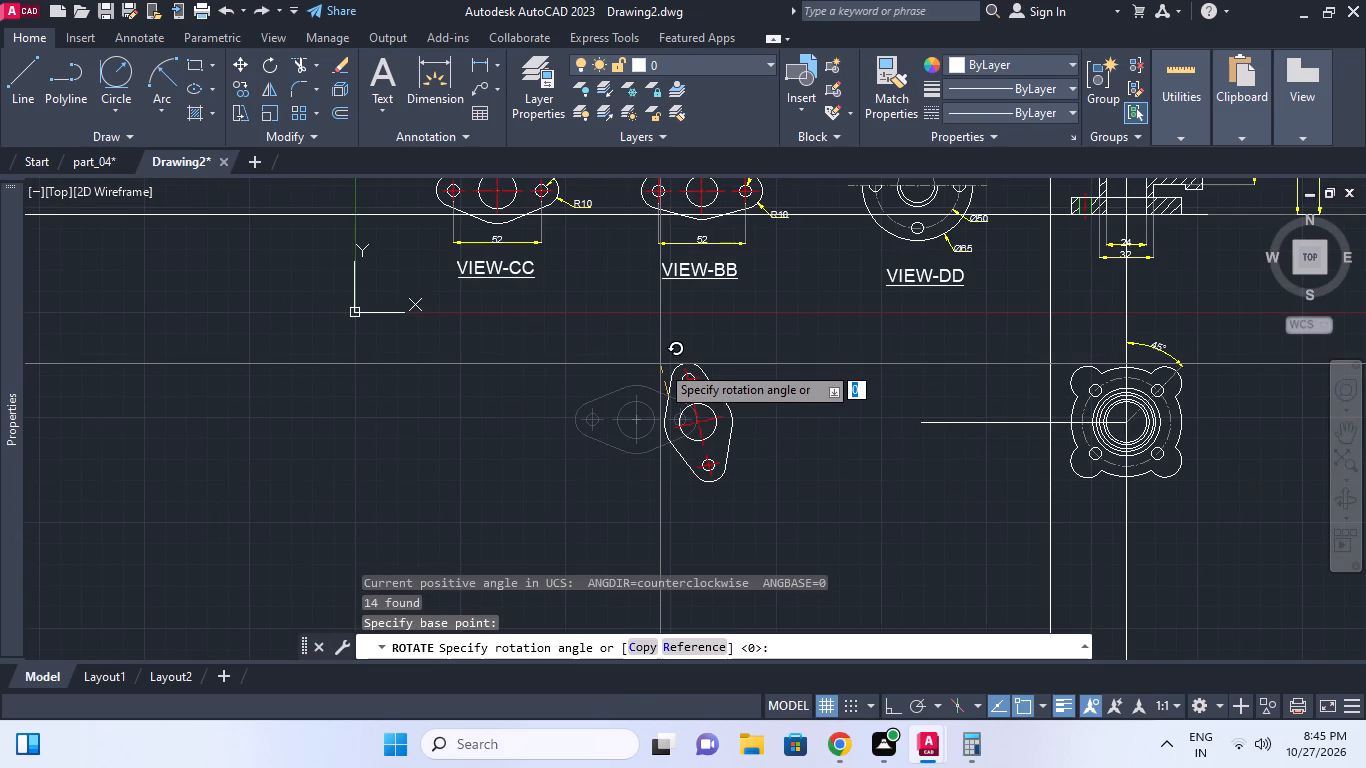
{"action": "key", "text": "F8"}
{"action": "left_click", "coordinate": [662, 341]}
{"action": "middle_click", "coordinate": [849, 450]}
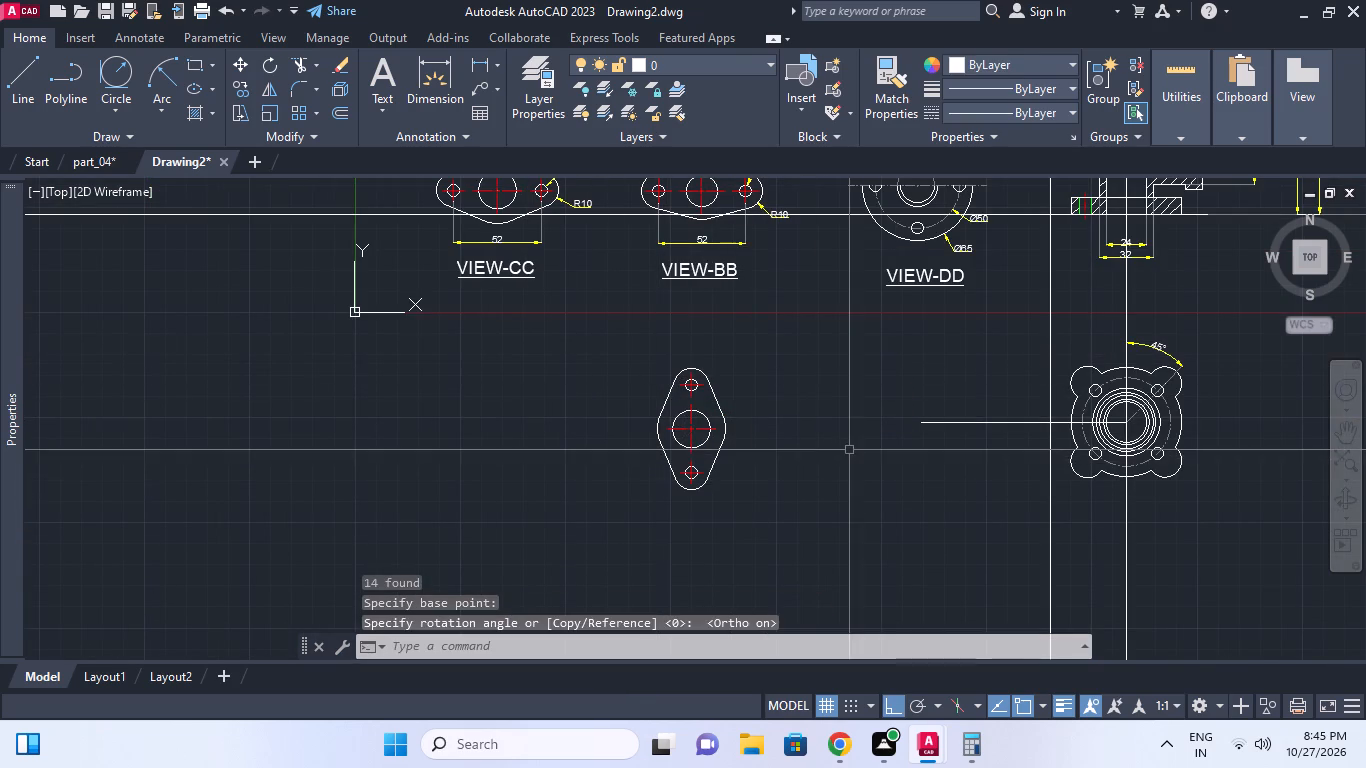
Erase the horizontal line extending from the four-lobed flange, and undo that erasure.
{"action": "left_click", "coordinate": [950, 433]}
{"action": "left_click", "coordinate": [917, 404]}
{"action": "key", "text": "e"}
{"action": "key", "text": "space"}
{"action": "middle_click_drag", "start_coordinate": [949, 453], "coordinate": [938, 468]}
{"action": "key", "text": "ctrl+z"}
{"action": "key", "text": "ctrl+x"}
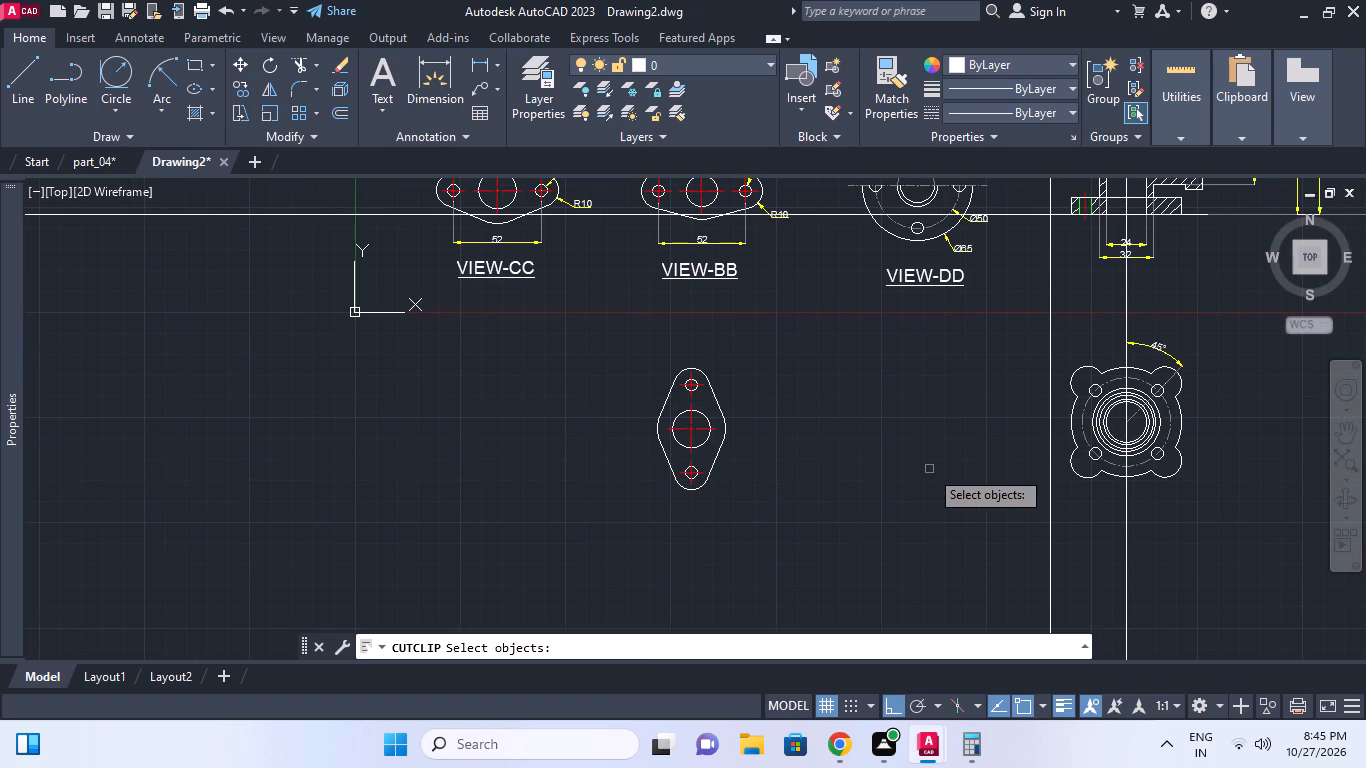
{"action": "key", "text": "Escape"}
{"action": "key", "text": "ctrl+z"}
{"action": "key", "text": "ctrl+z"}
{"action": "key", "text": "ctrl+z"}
Cut the rotated two-hole flange and paste it back as a block between its old position and the four-lobed flange.
{"action": "left_click_drag", "start_coordinate": [822, 489], "coordinate": [809, 486]}
{"action": "left_click", "coordinate": [622, 426]}
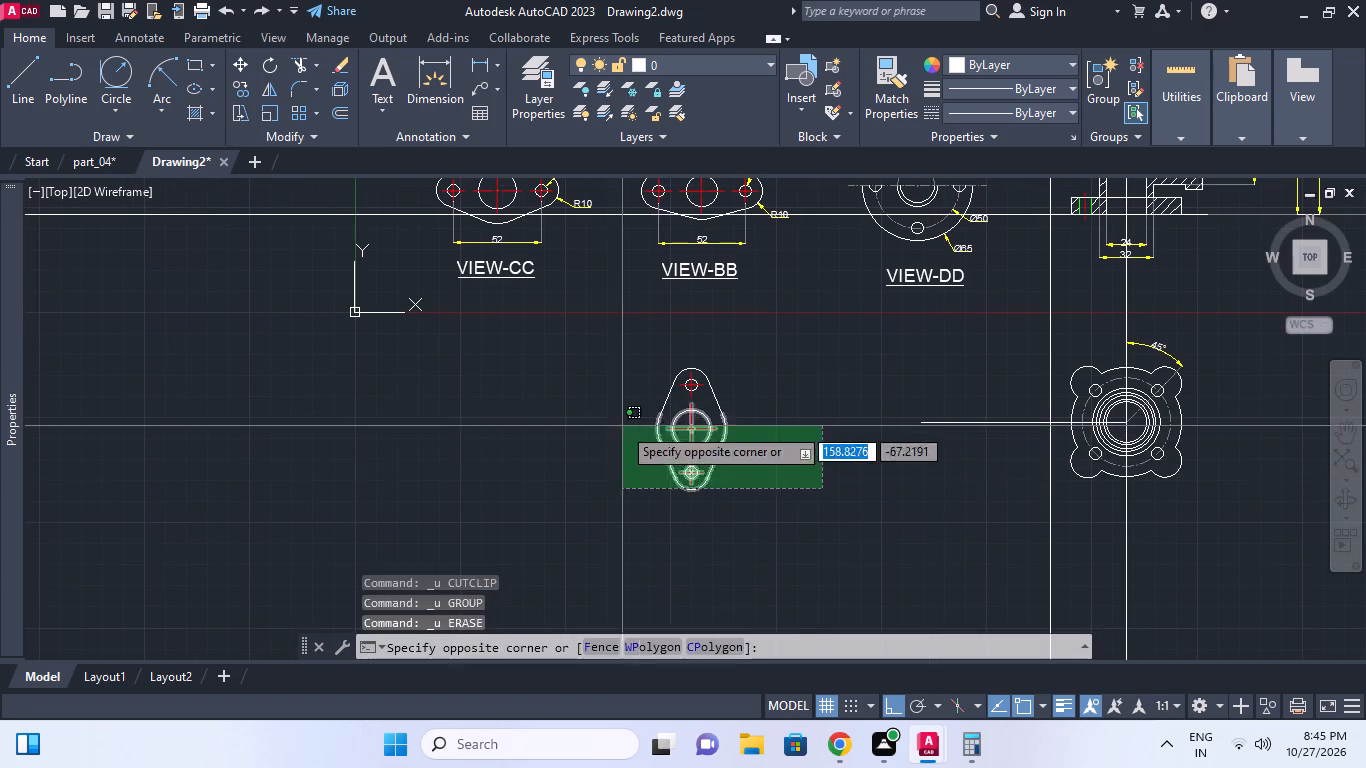
{"action": "left_click_drag", "start_coordinate": [760, 512], "coordinate": [749, 498]}
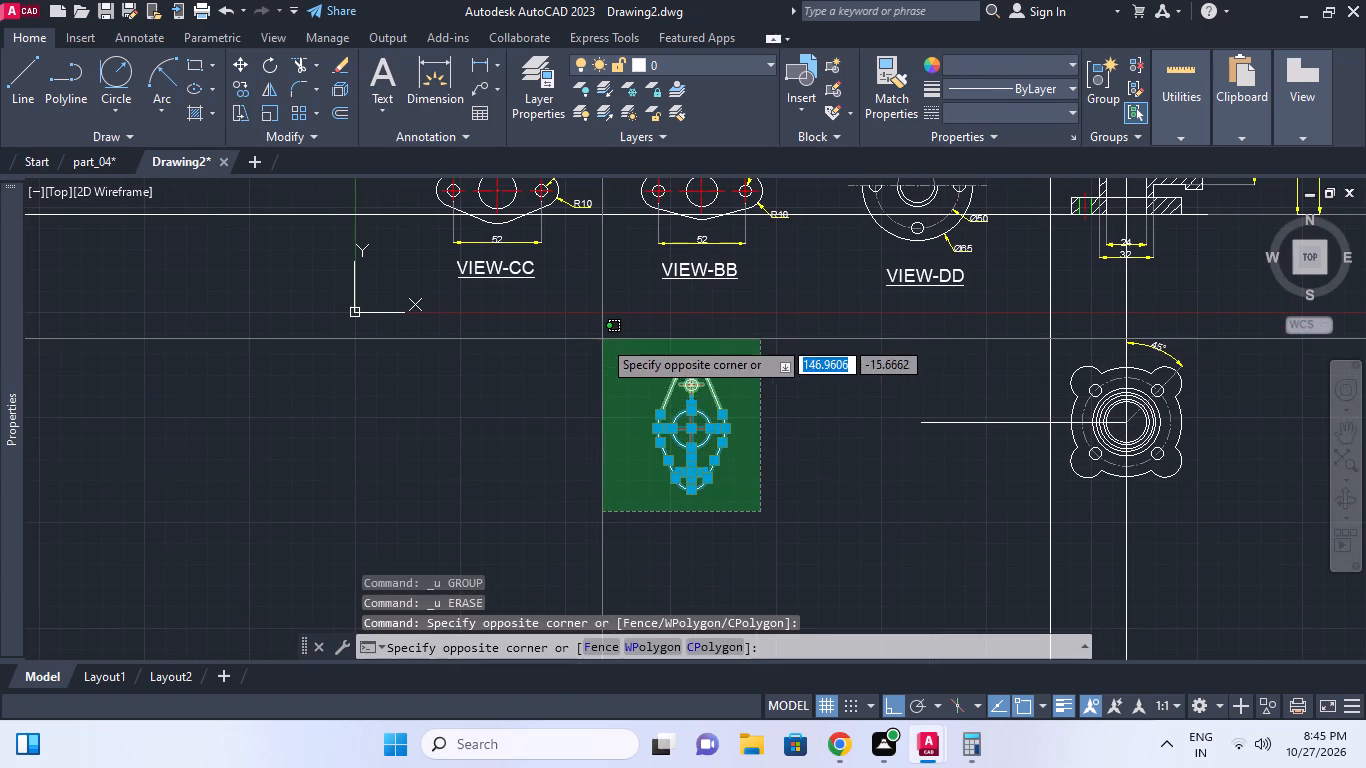
{"action": "left_click", "coordinate": [602, 339]}
{"action": "key", "text": "ctrl+x"}
{"action": "key", "text": "ctrl+shift+v"}
{"action": "left_click", "coordinate": [811, 506]}
Move the flange block by its leftmost point onto the free end of the four-lobed flange's horizontal centre line.
{"action": "left_click_drag", "start_coordinate": [889, 502], "coordinate": [868, 479]}
{"action": "left_click", "coordinate": [822, 442]}
{"action": "middle_click_drag", "start_coordinate": [859, 455], "coordinate": [755, 464]}
{"action": "key", "text": "m"}
{"action": "key", "text": "space"}
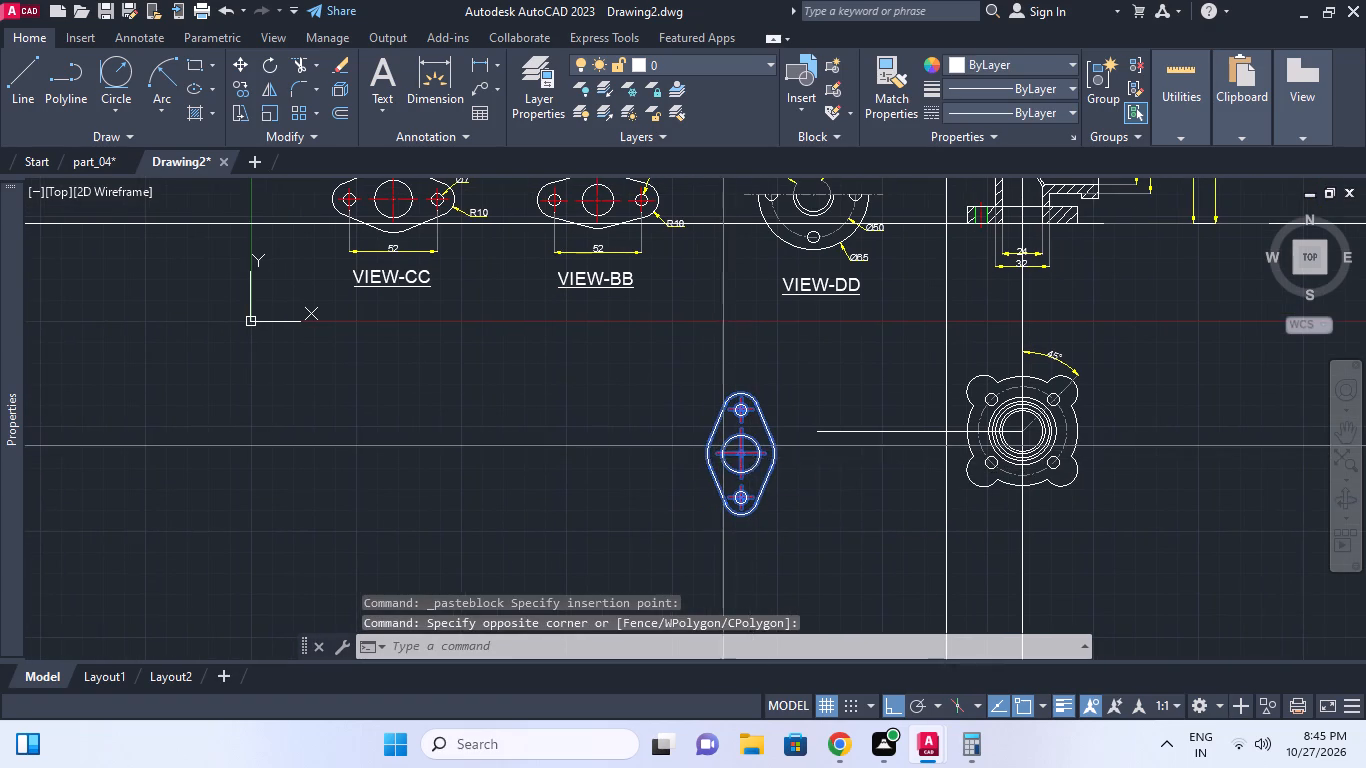
{"action": "left_click", "coordinate": [702, 455]}
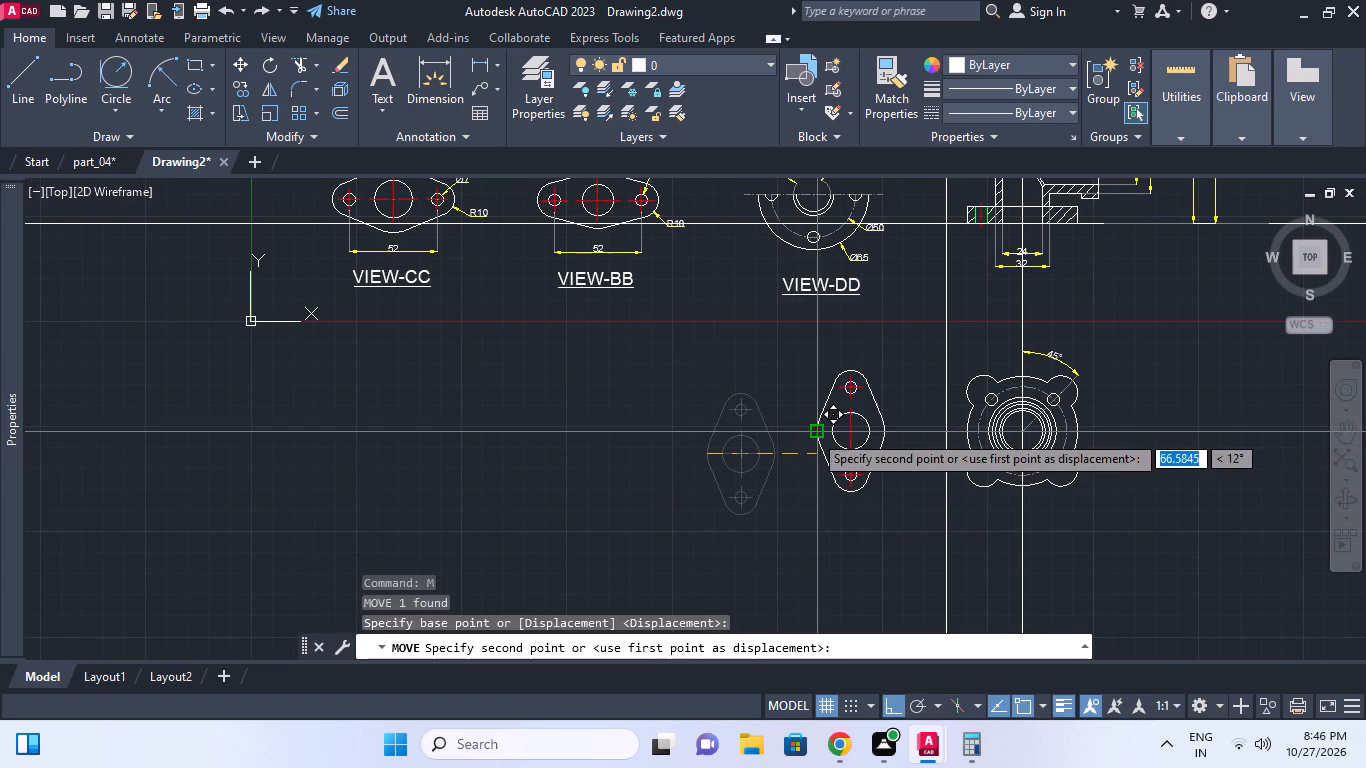
{"action": "left_click", "coordinate": [813, 433]}
Move the flange block horizontally about 133 to the left, away from the four-lobed flange.
{"action": "middle_click_drag", "start_coordinate": [878, 417], "coordinate": [737, 428]}
{"action": "scroll", "coordinate": [871, 420], "scroll_direction": "down", "scroll_amount": 1}
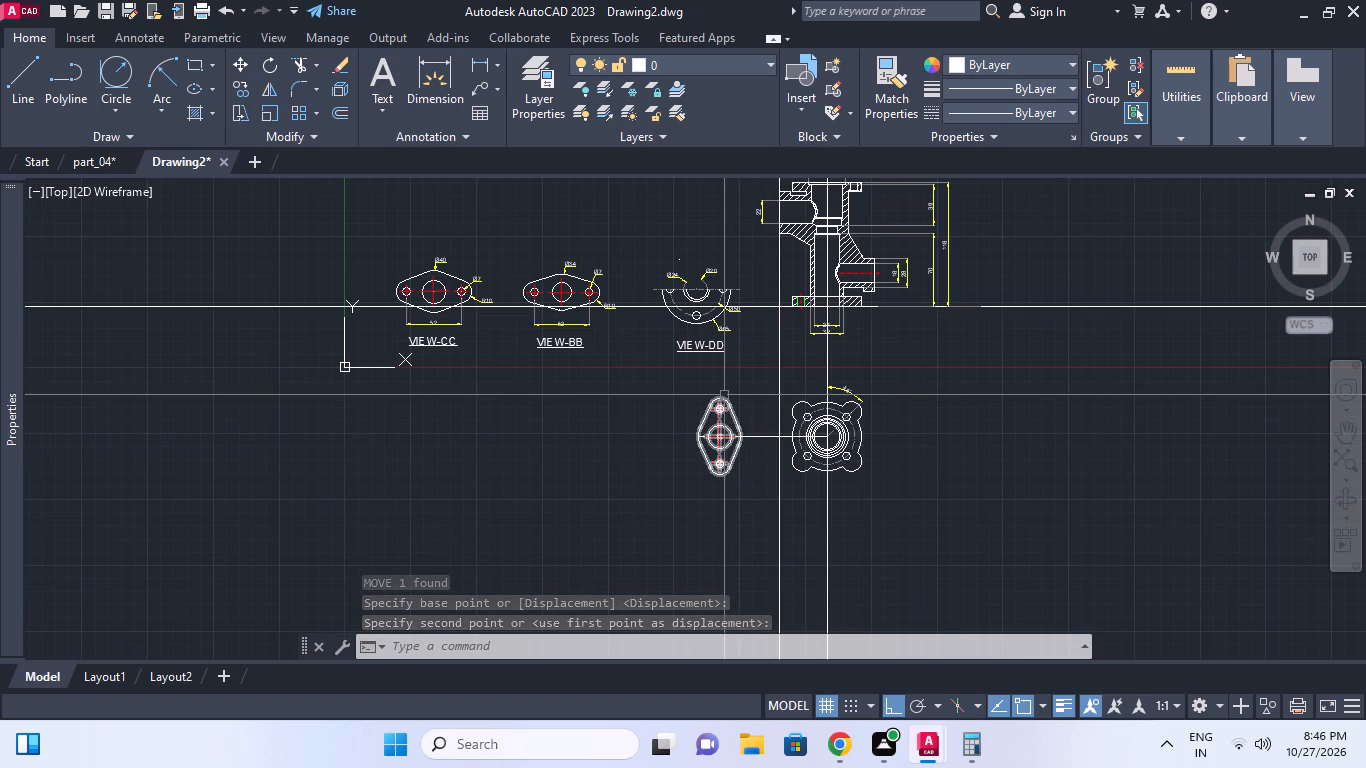
{"action": "left_click", "coordinate": [724, 395]}
{"action": "key", "text": "m"}
{"action": "key", "text": "space"}
{"action": "left_click", "coordinate": [727, 469]}
{"action": "key", "text": "space"}
{"action": "left_click", "coordinate": [757, 513]}
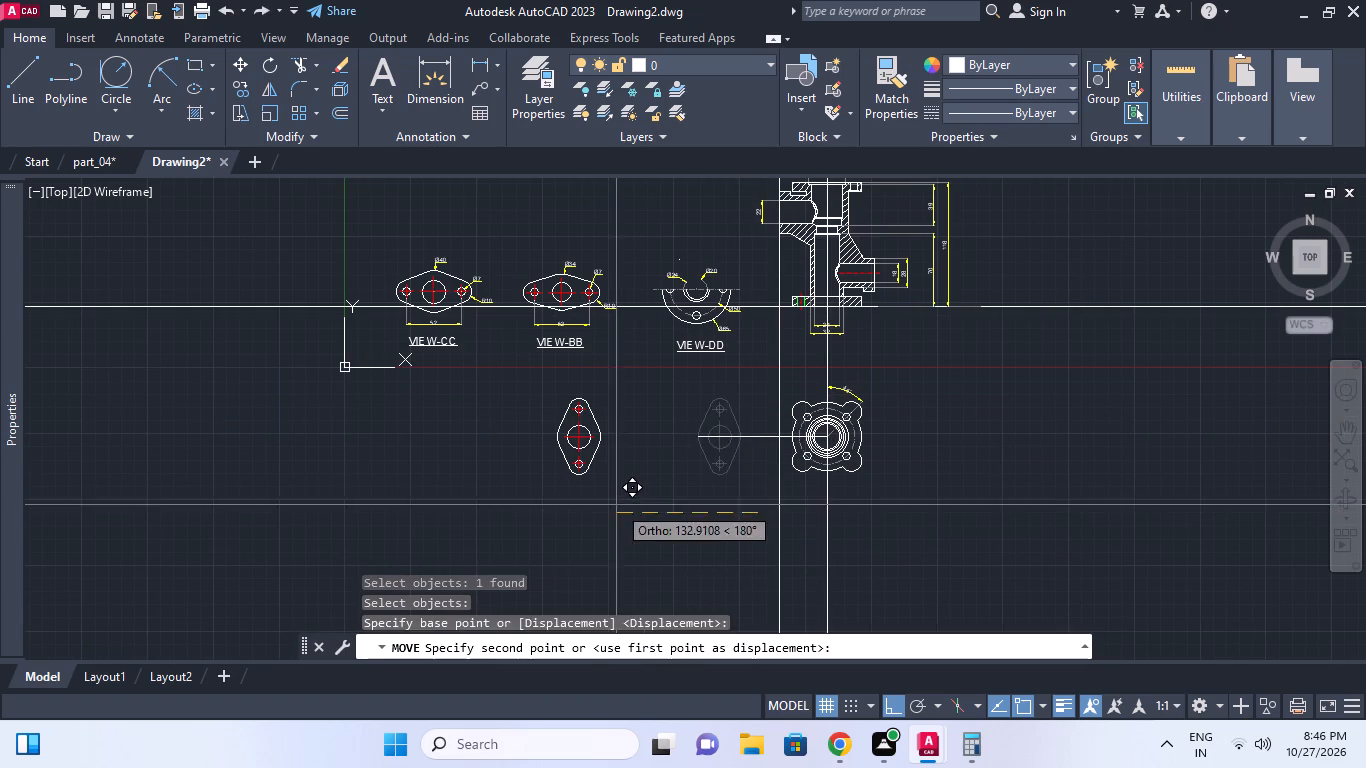
{"action": "left_click", "coordinate": [614, 504]}
{"action": "key", "text": "Escape"}
Draw vertical construction lines through the upright flange's centre and about 36.5 to its right.
{"action": "scroll", "coordinate": [578, 477], "scroll_direction": "up", "scroll_amount": 2}
{"action": "middle_click", "coordinate": [578, 477]}
{"action": "key", "text": "Escape"}
{"action": "scroll", "coordinate": [578, 477], "scroll_direction": "up", "scroll_amount": 1}
{"action": "type", "text": "xl v"}
{"action": "key", "text": "space"}
{"action": "left_click", "coordinate": [570, 472]}
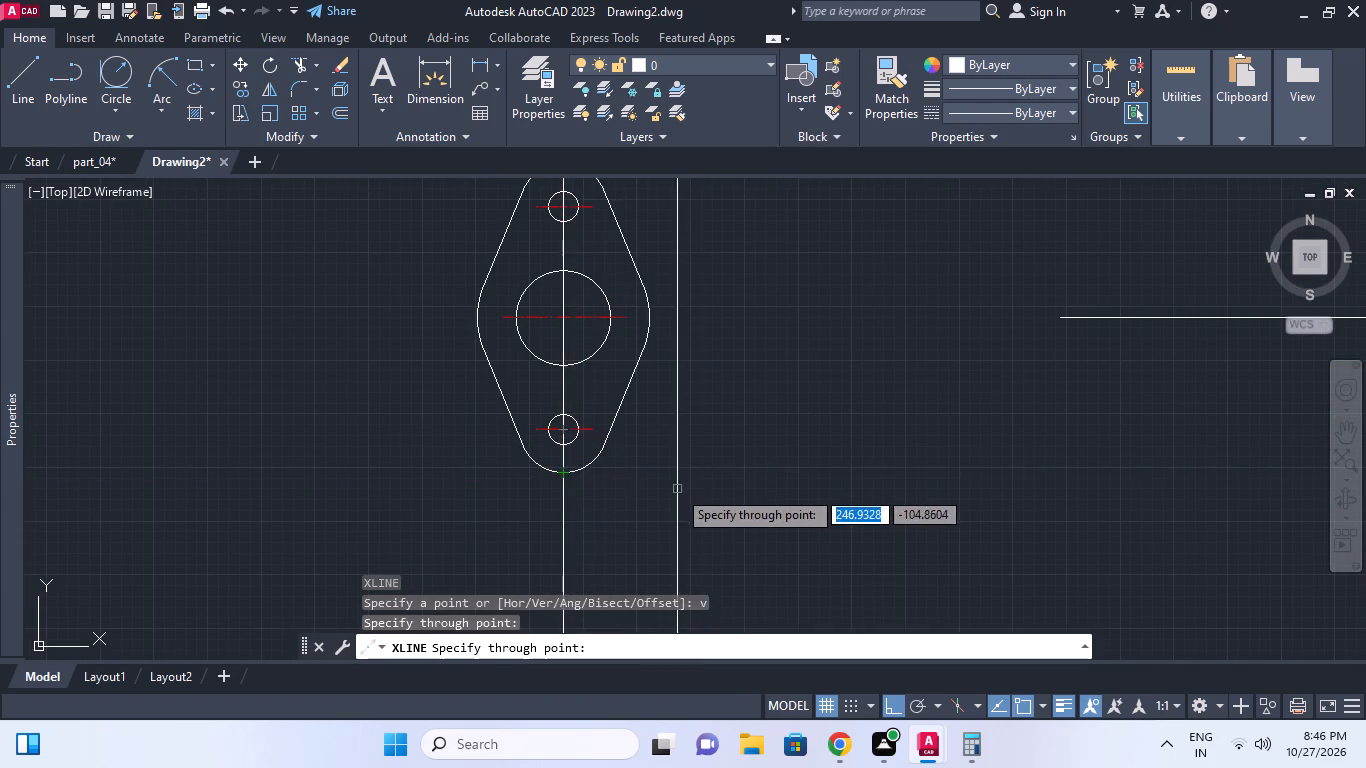
{"action": "middle_click_drag", "start_coordinate": [707, 396], "coordinate": [679, 461]}
{"action": "scroll", "coordinate": [707, 396], "scroll_direction": "down", "scroll_amount": 1}
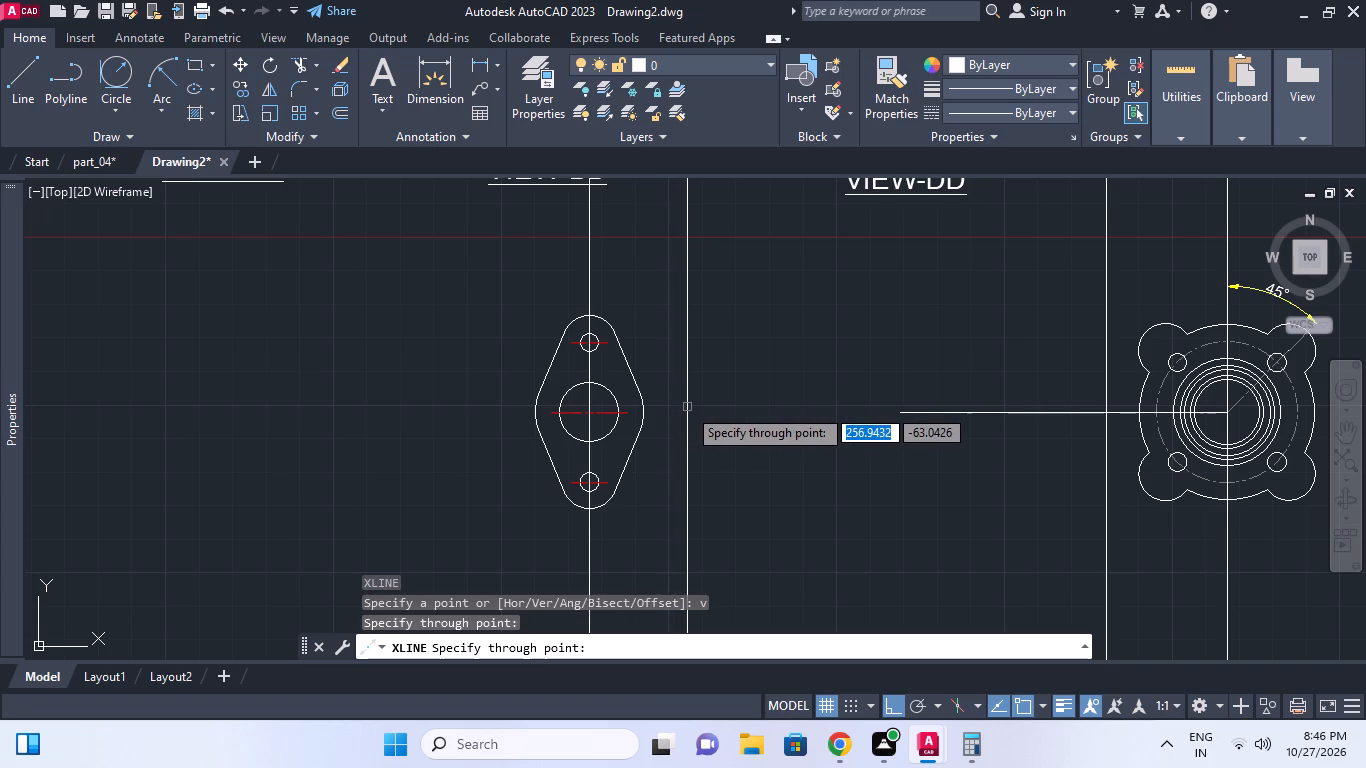
{"action": "left_click", "coordinate": [687, 407]}
{"action": "key", "text": "Escape"}
{"action": "key", "text": "space"}
{"action": "key", "text": "Escape"}
Draw horizontal construction lines through the topmost and bottommost points of the upright flange.
{"action": "type", "text": "xl"}
{"action": "key", "text": "space"}
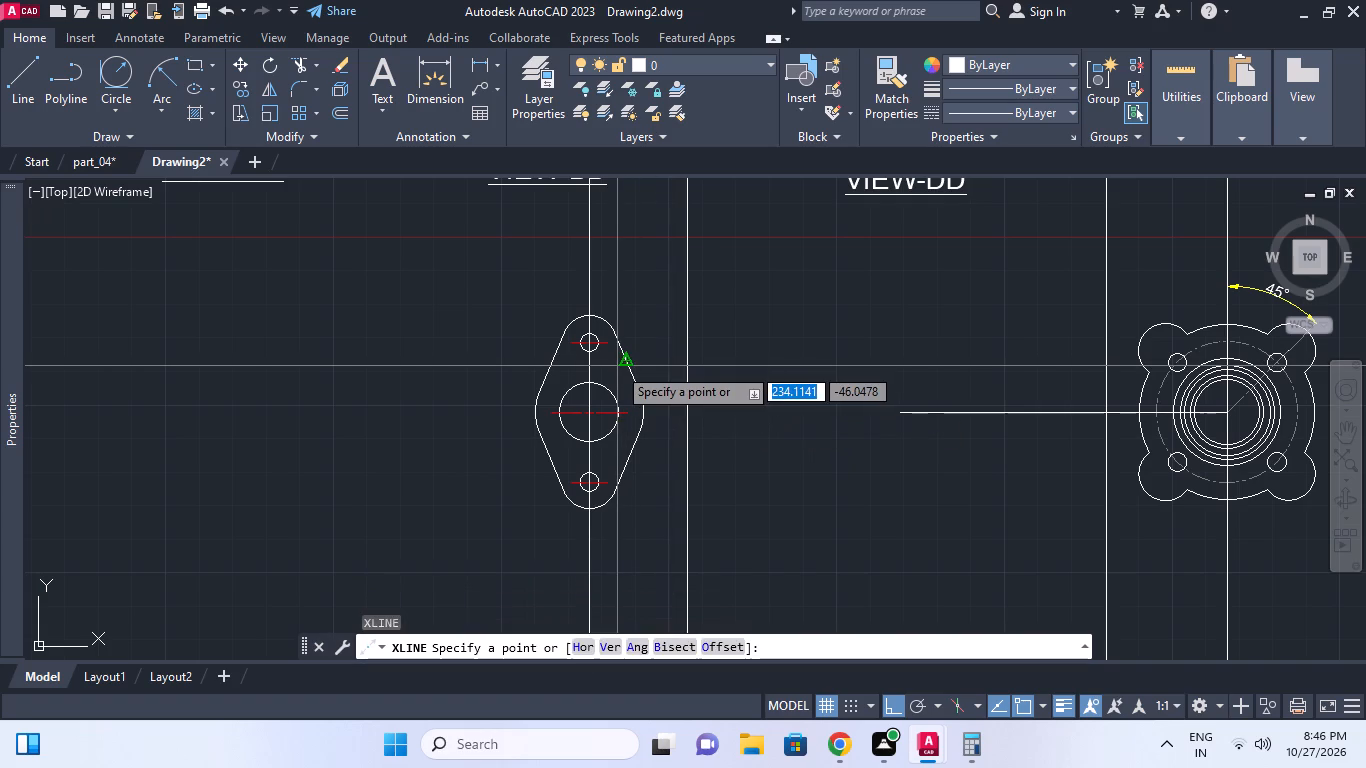
{"action": "key", "text": "h"}
{"action": "key", "text": "space"}
{"action": "left_click", "coordinate": [580, 317]}
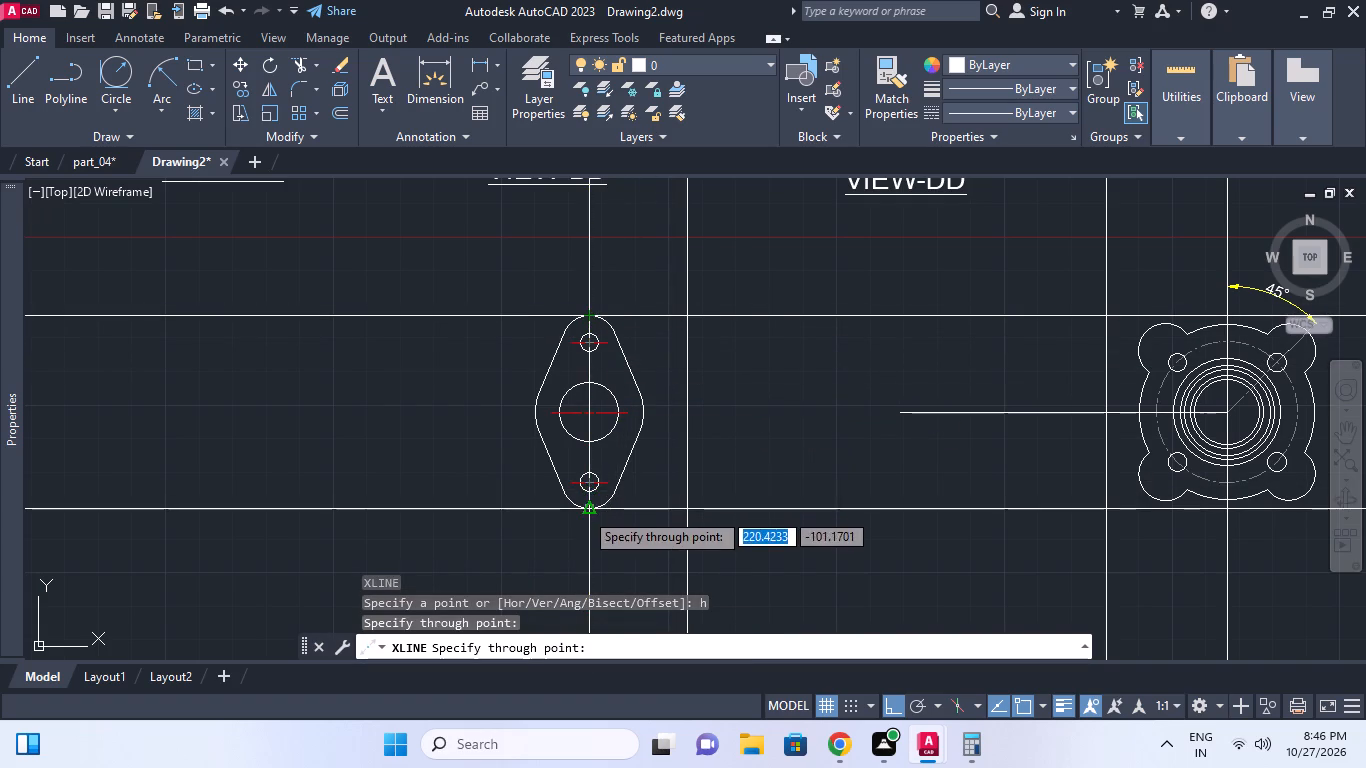
{"action": "left_click", "coordinate": [584, 512]}
{"action": "key", "text": "Escape"}
{"action": "key", "text": "Escape"}
{"action": "middle_click", "coordinate": [671, 458]}
Offset the vertical construction line beside the upright flange 10 to the right.
{"action": "type", "text": "o"}
{"action": "key", "text": "space"}
{"action": "key", "text": "1"}
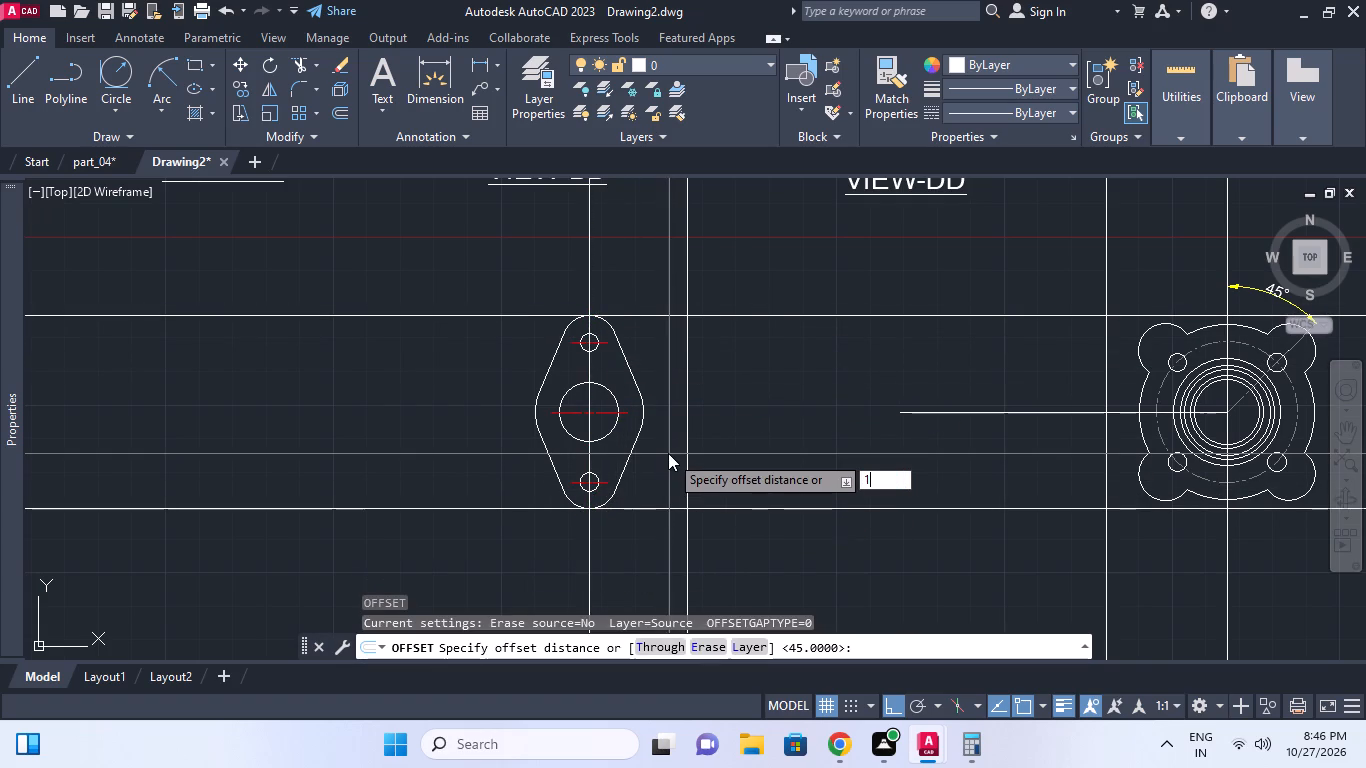
{"action": "key", "text": "0"}
{"action": "key", "text": "space"}
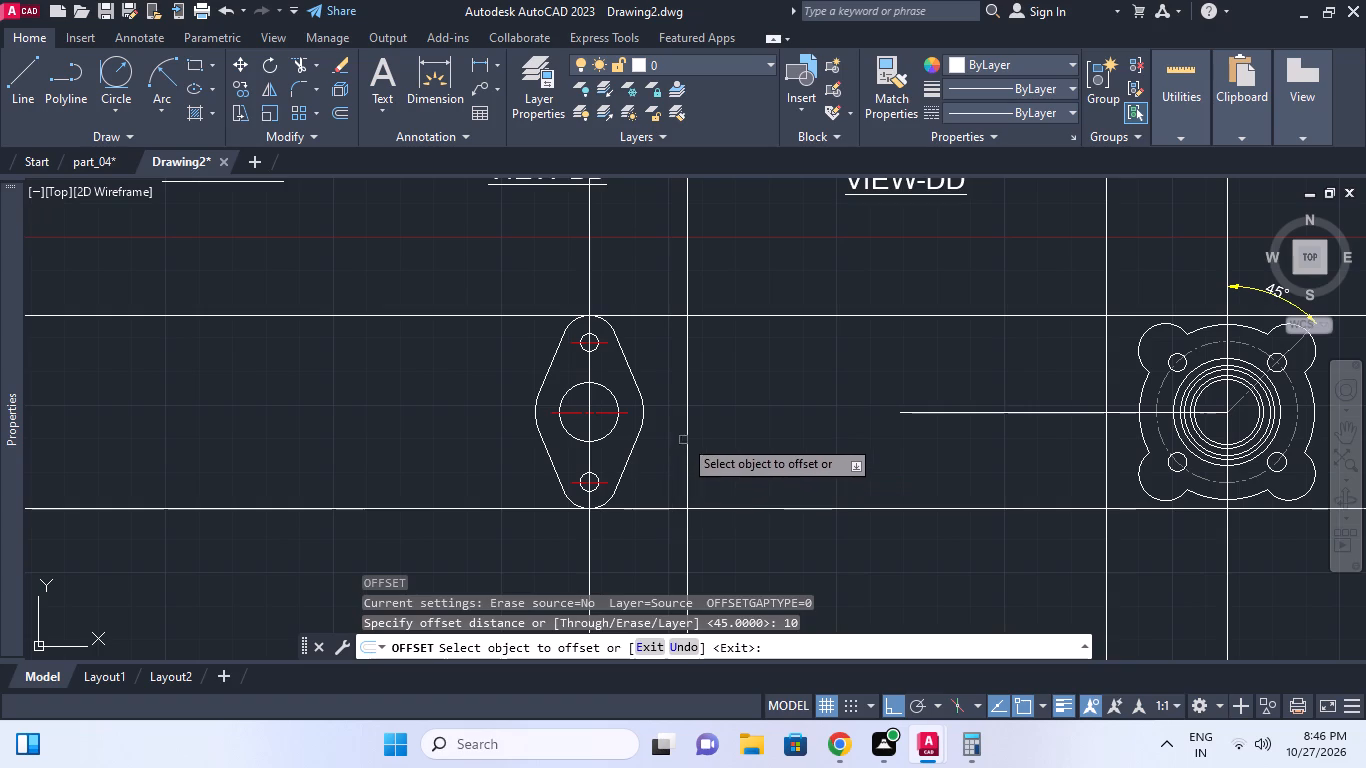
{"action": "left_click", "coordinate": [683, 438]}
{"action": "left_click", "coordinate": [702, 402]}
{"action": "key", "text": "Escape"}
{"action": "middle_click", "coordinate": [672, 324]}
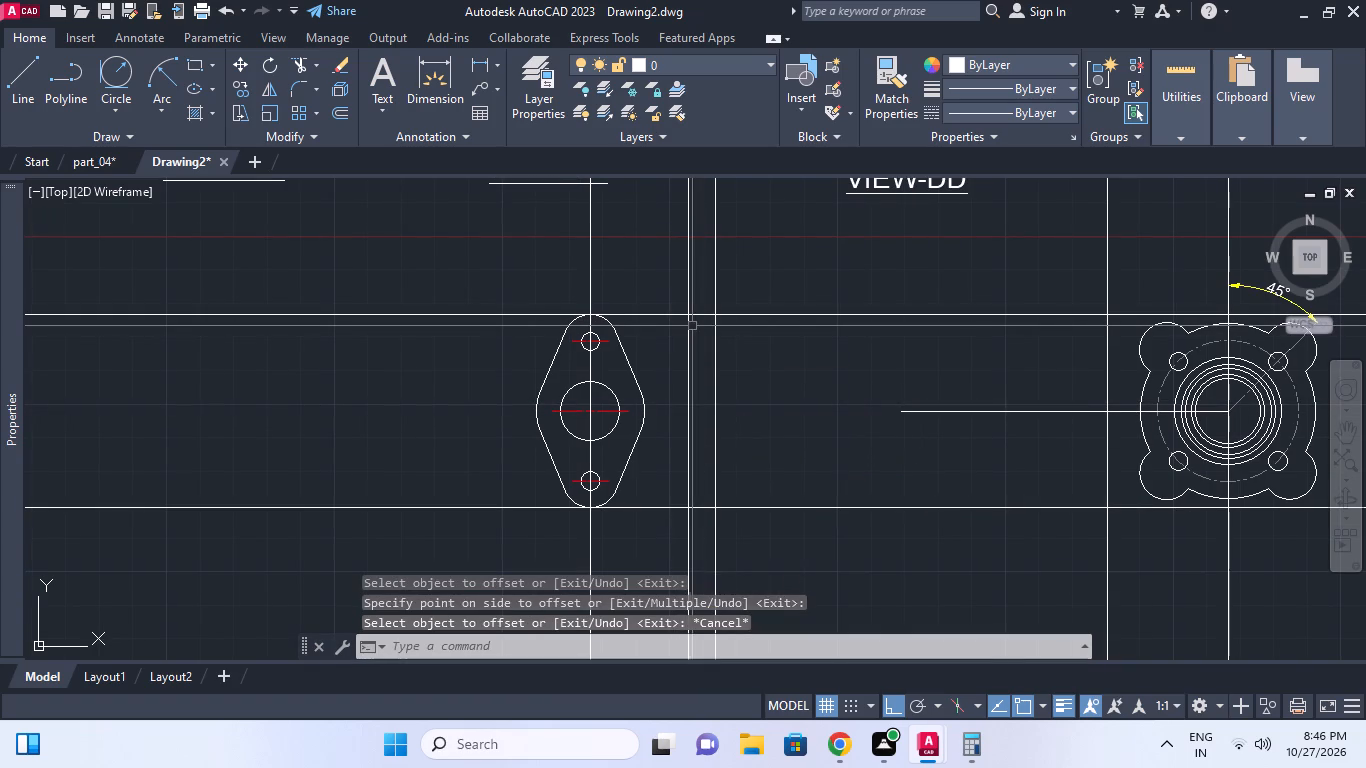
Draw the flange's side-view rectangle between the two vertical construction lines 10 apart, spanning the full flange height.
{"action": "type", "text": "rec"}
{"action": "key", "text": "space"}
{"action": "left_click", "coordinate": [689, 317]}
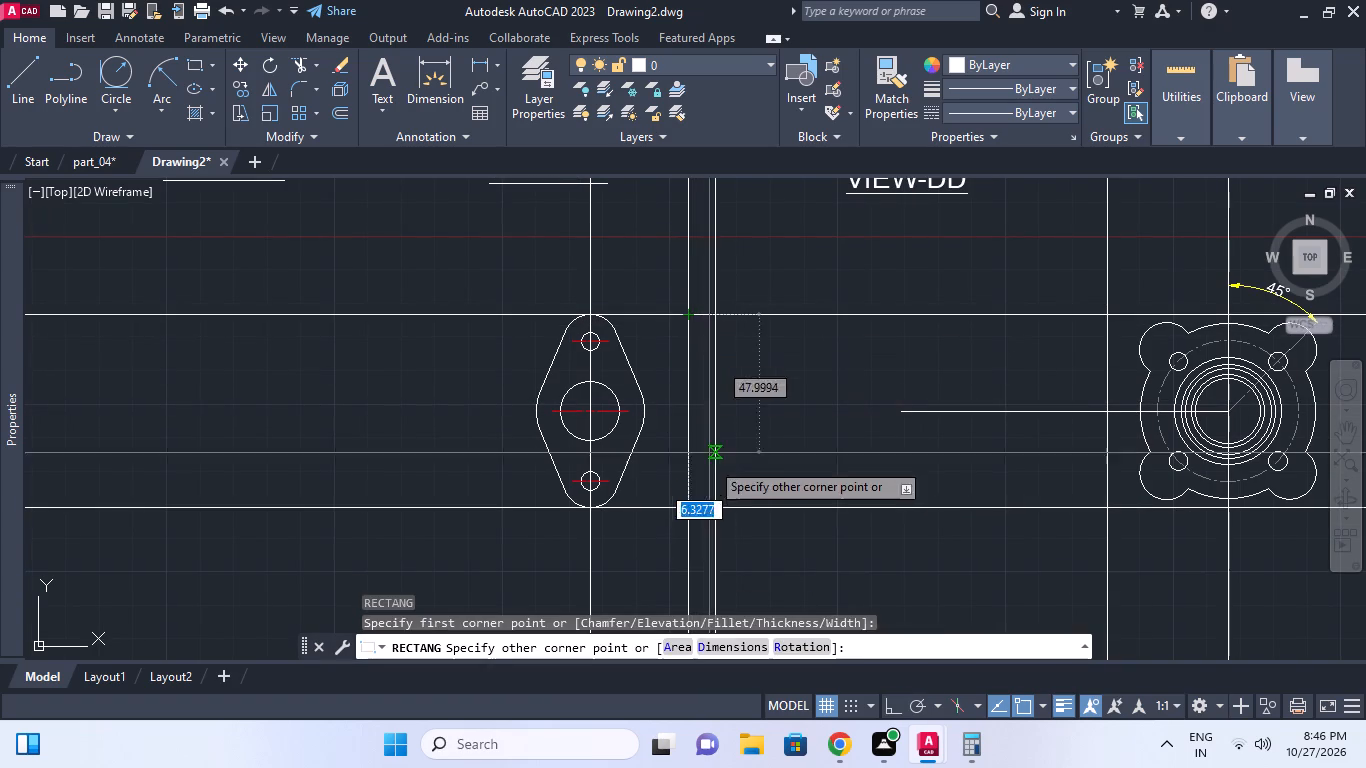
{"action": "left_click", "coordinate": [721, 507]}
{"action": "key", "text": "Escape"}
Erase the horizontal and vertical construction lines around the upright flange and the side-view rectangle.
{"action": "left_click", "coordinate": [440, 548]}
{"action": "left_click", "coordinate": [345, 278]}
{"action": "key", "text": "e"}
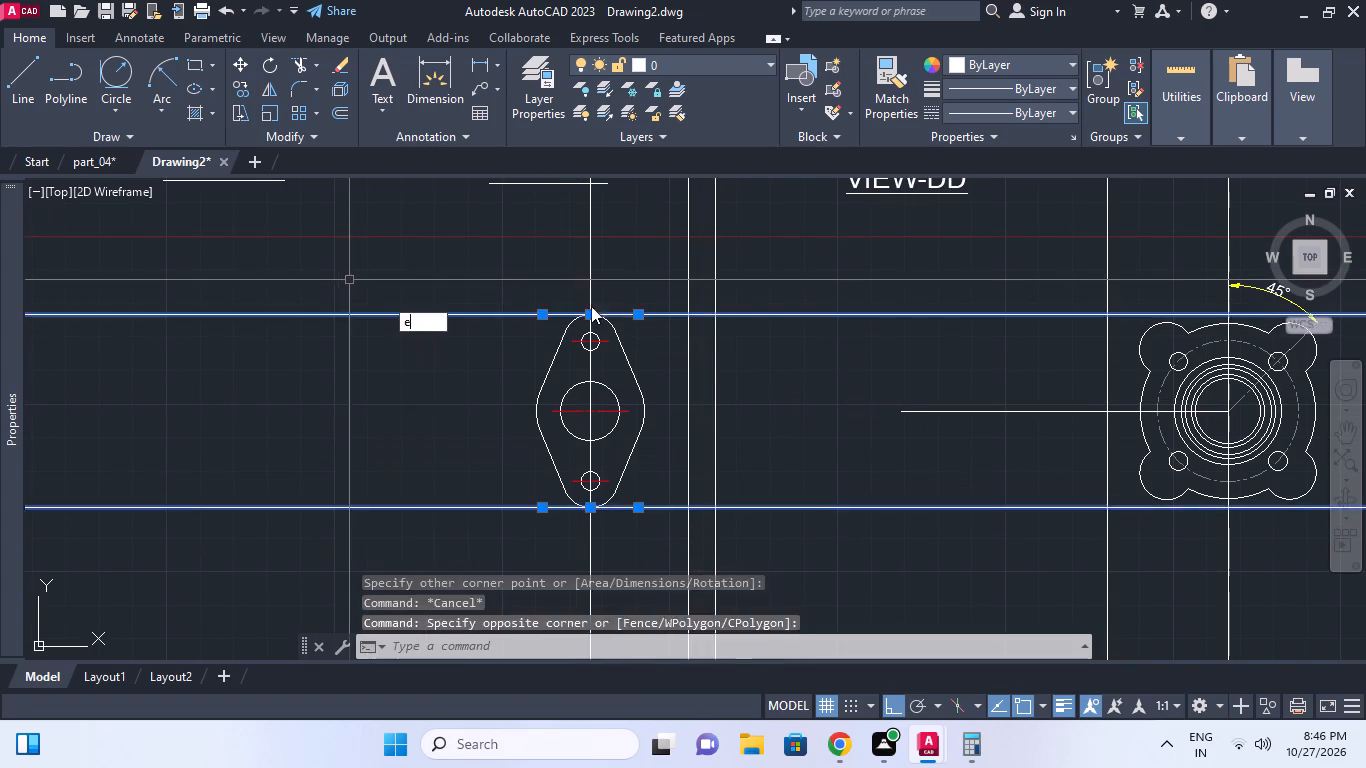
{"action": "key", "text": "space"}
{"action": "left_click", "coordinate": [768, 244]}
{"action": "left_click", "coordinate": [616, 243]}
{"action": "key", "text": "e"}
{"action": "key", "text": "space"}
{"action": "left_click", "coordinate": [608, 267]}
{"action": "left_click", "coordinate": [525, 239]}
{"action": "key", "text": "e"}
{"action": "key", "text": "space"}
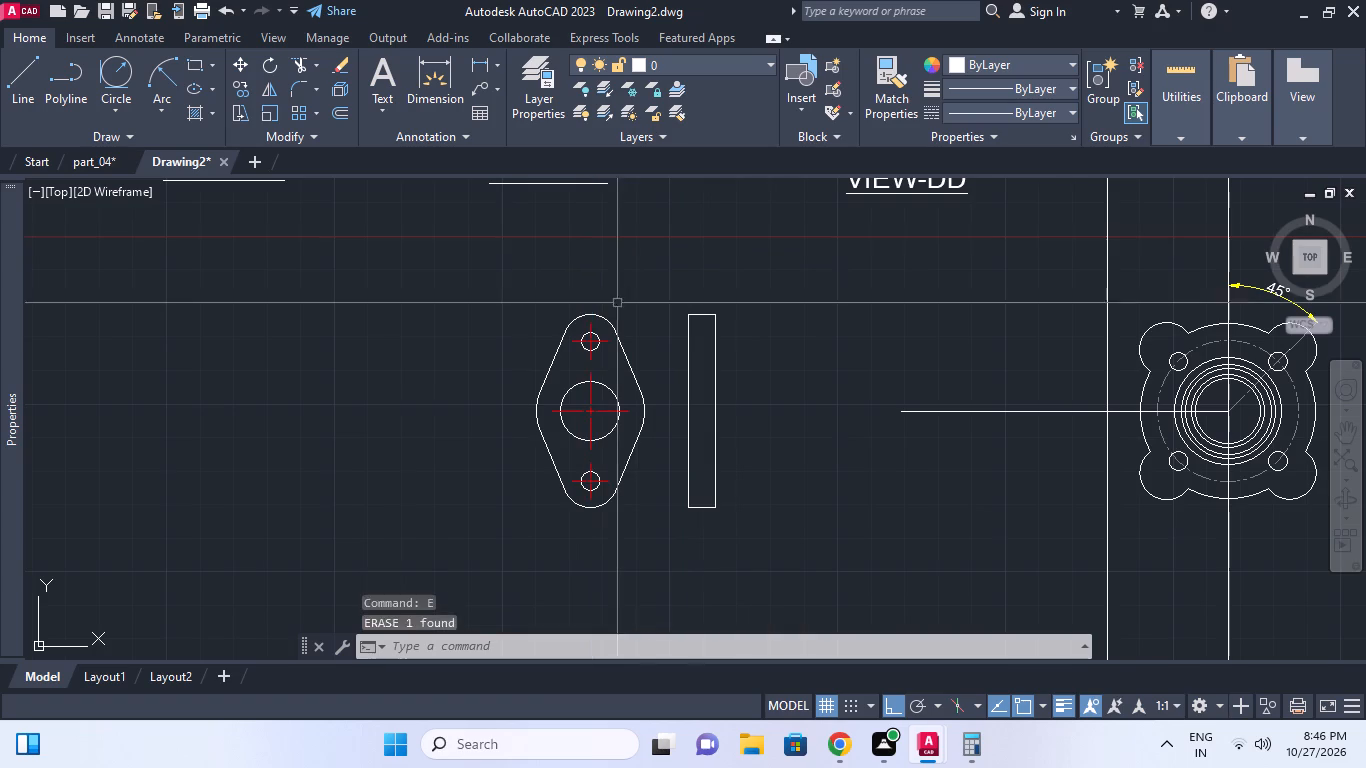
{"action": "key", "text": "Escape"}
Project horizontal construction lines from the upright flange's upper hole, central bore and lower hole centres across the rectangle.
{"action": "middle_click", "coordinate": [620, 328]}
{"action": "key", "text": "x"}
{"action": "type", "text": "l h"}
{"action": "key", "text": "space"}
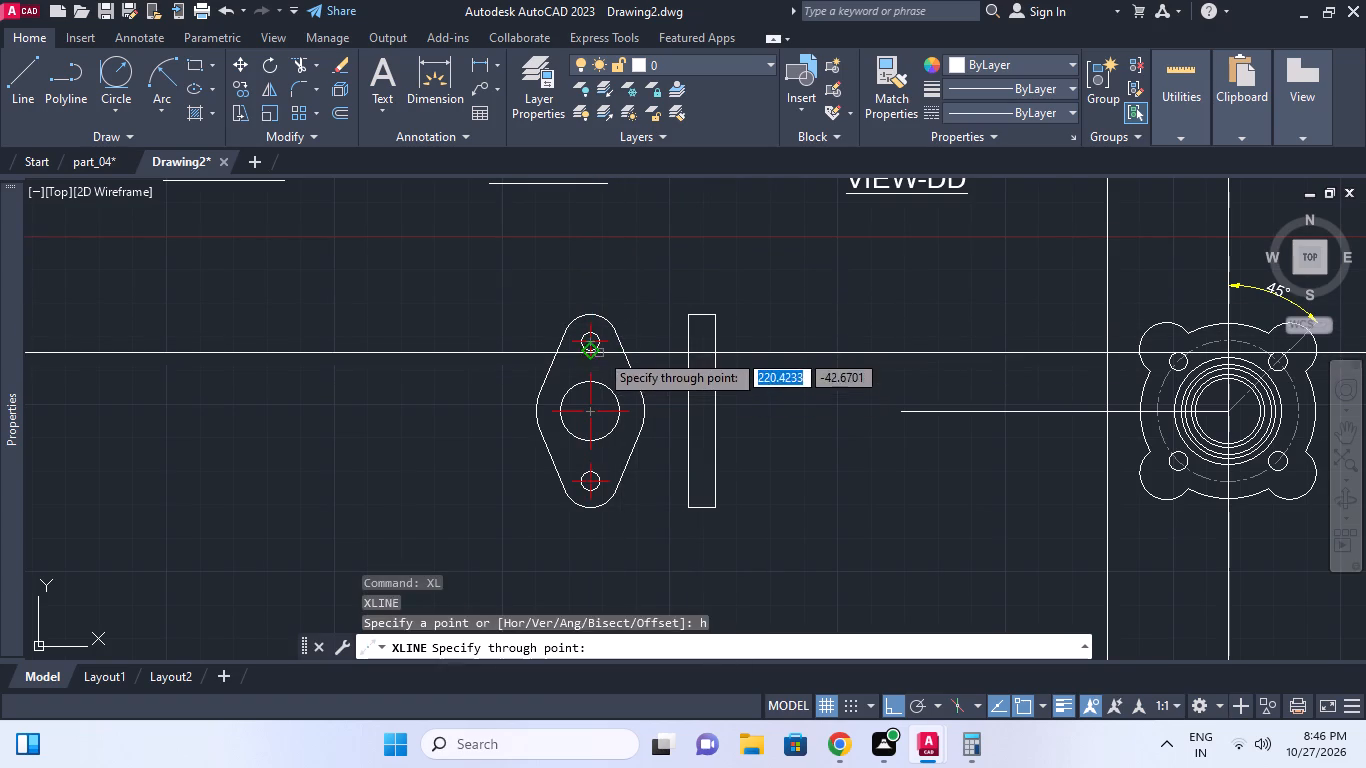
{"action": "left_click", "coordinate": [607, 342]}
{"action": "left_click", "coordinate": [626, 409]}
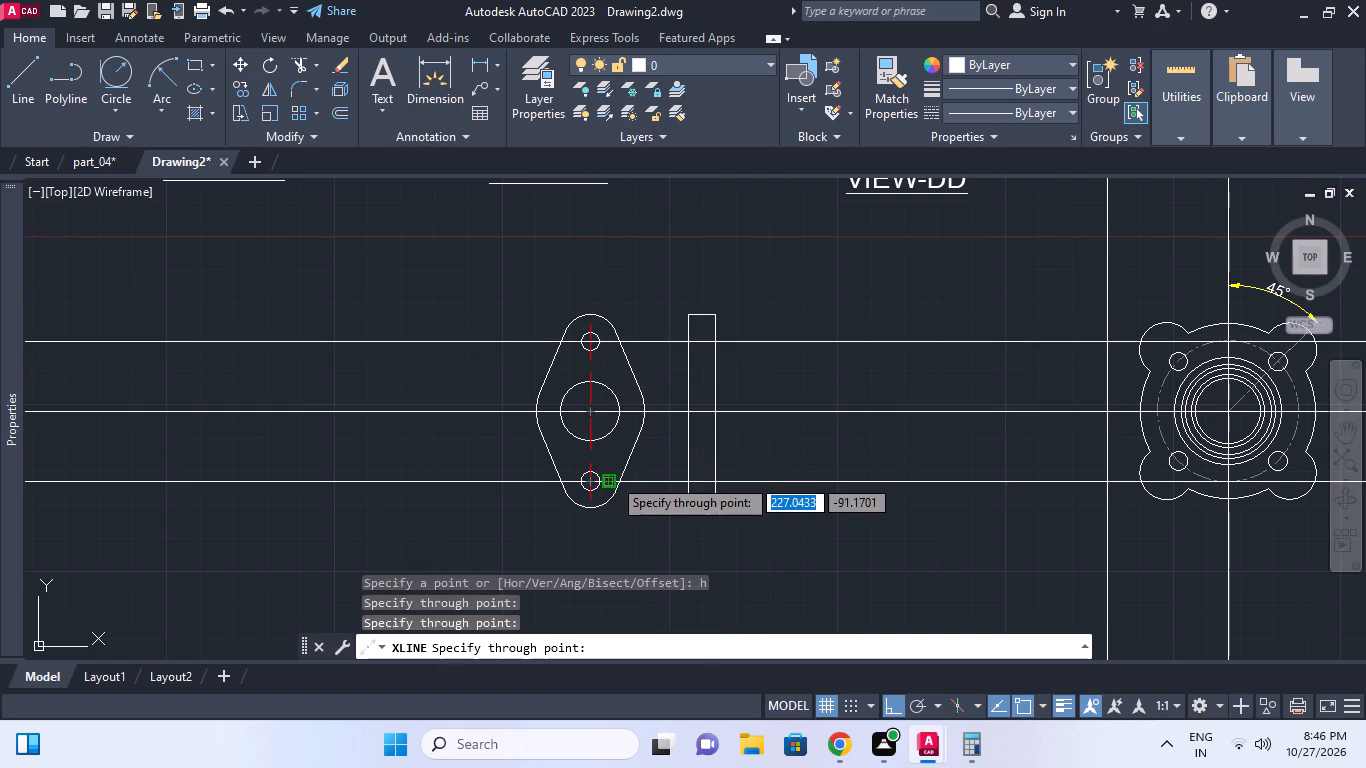
{"action": "left_click", "coordinate": [612, 477]}
Project horizontal construction lines from the top and bottom edges of the central bore and both small holes.
{"action": "left_click", "coordinate": [589, 383]}
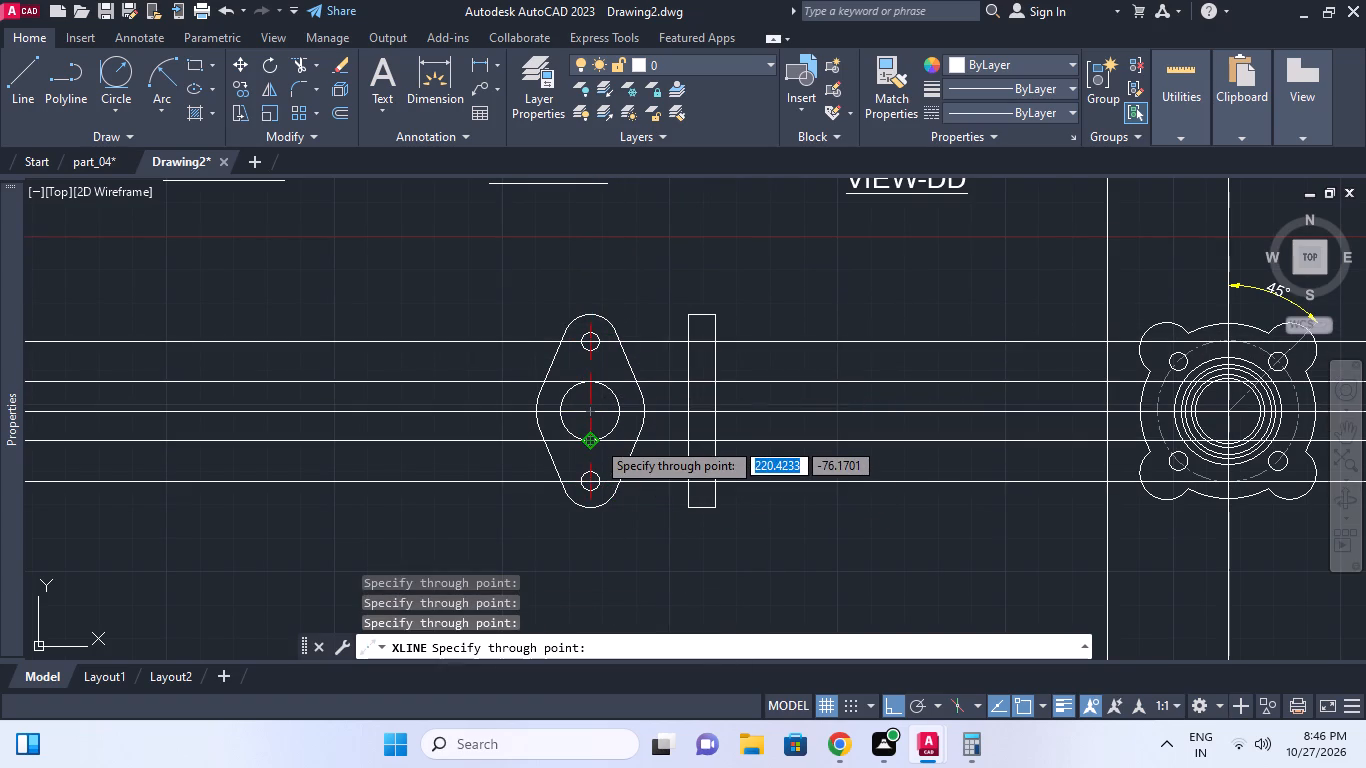
{"action": "left_click", "coordinate": [595, 440]}
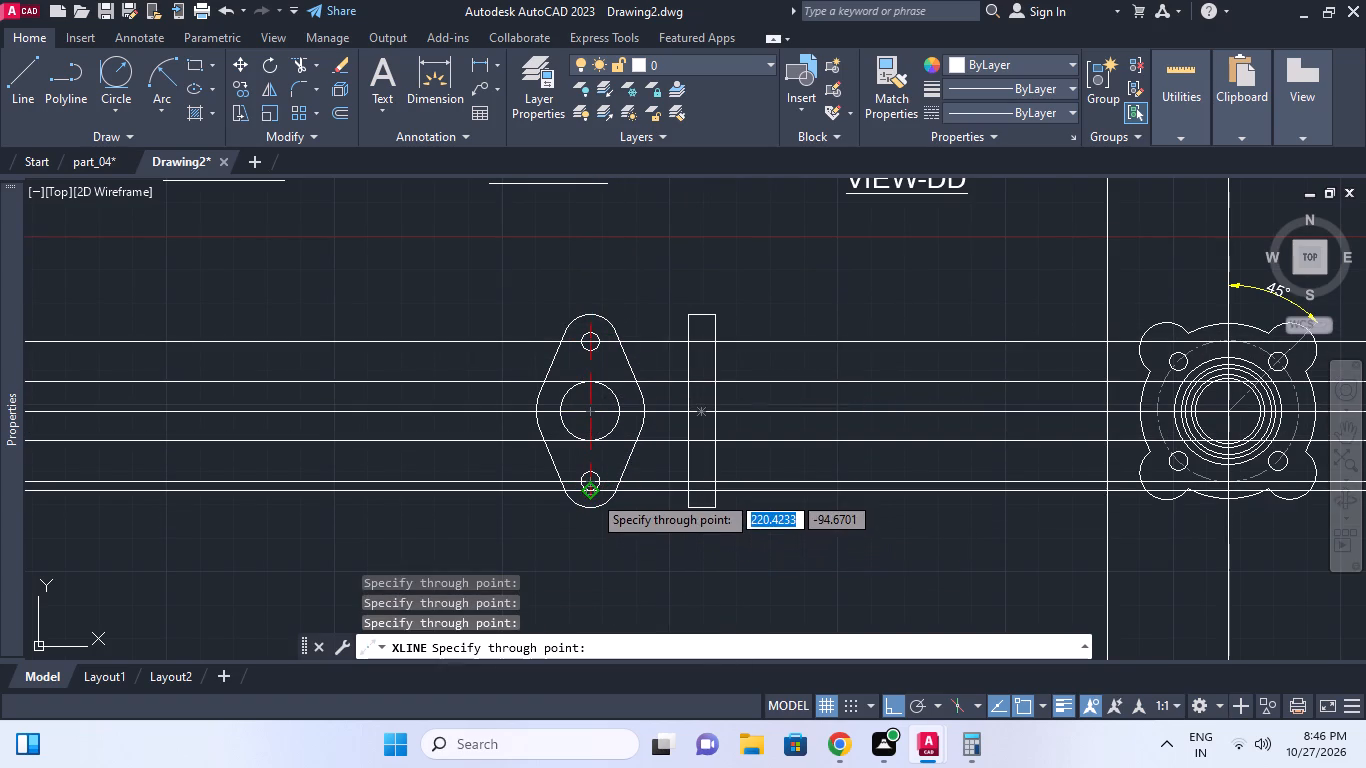
{"action": "left_click", "coordinate": [592, 494]}
{"action": "scroll", "coordinate": [616, 502], "scroll_direction": "up", "scroll_amount": 2}
{"action": "left_click", "coordinate": [546, 434]}
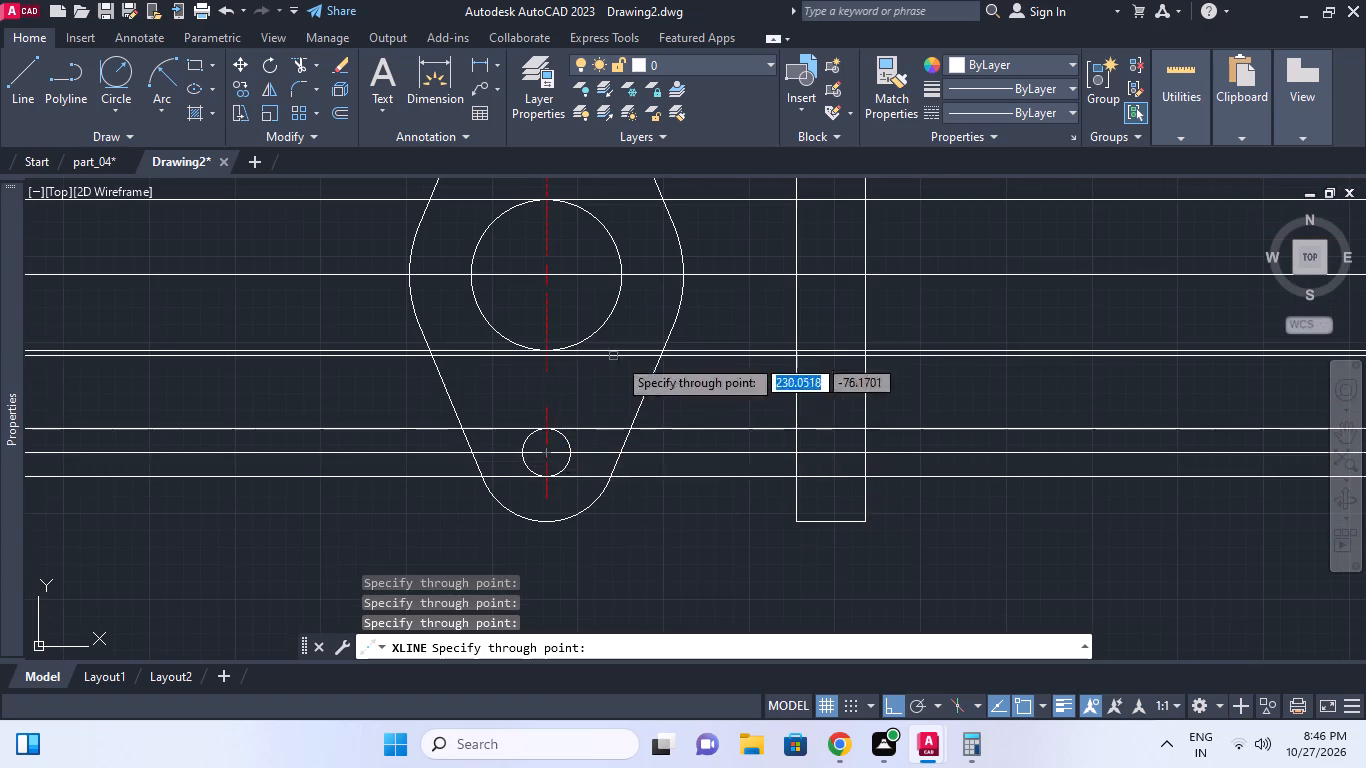
{"action": "middle_click_drag", "start_coordinate": [633, 416], "coordinate": [635, 468]}
{"action": "scroll", "coordinate": [634, 423], "scroll_direction": "down", "scroll_amount": 1}
{"action": "left_click", "coordinate": [576, 276]}
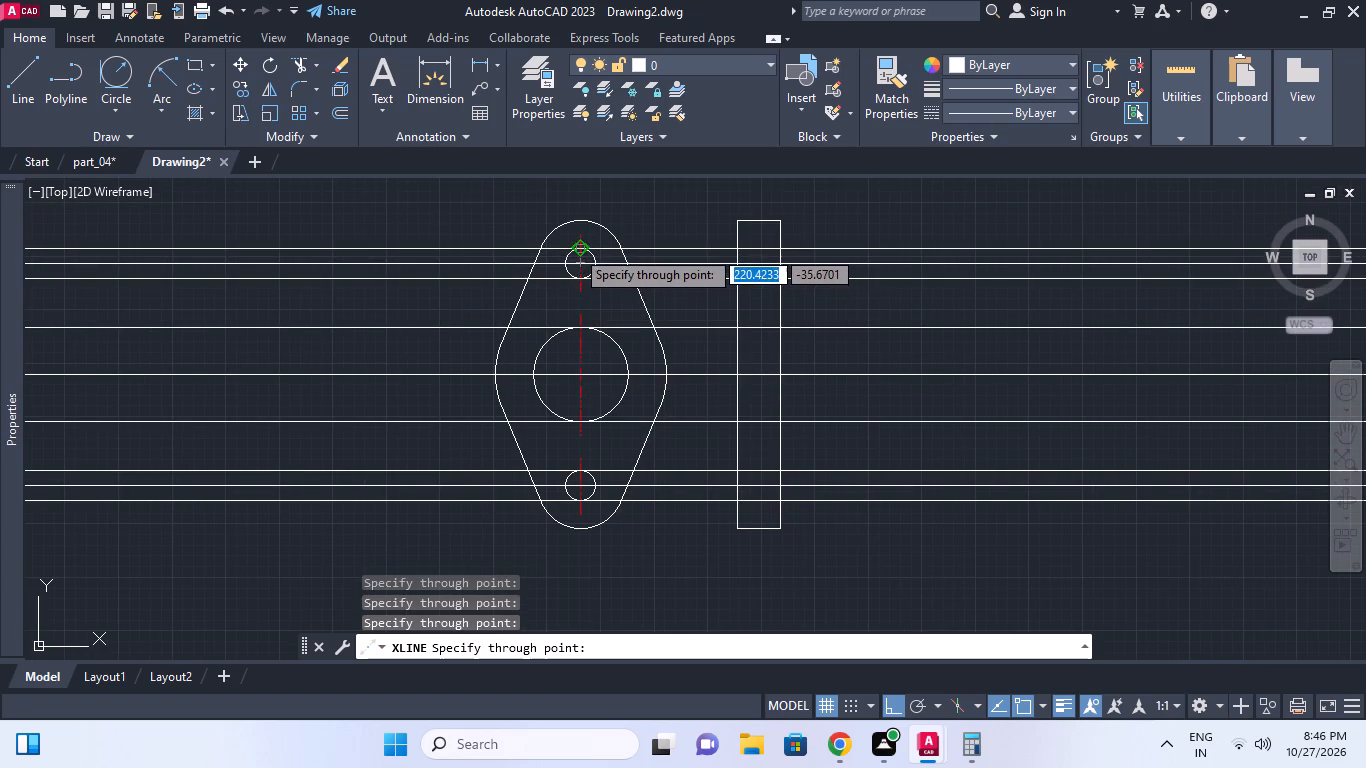
{"action": "left_click", "coordinate": [575, 249]}
{"action": "key", "text": "Escape"}
Trim all projected horizontal lines outside the side-view rectangle, using the rectangle as the cutting edge.
{"action": "middle_click", "coordinate": [710, 321]}
{"action": "scroll", "coordinate": [710, 321], "scroll_direction": "down", "scroll_amount": 1}
{"action": "key", "text": "Escape"}
{"action": "middle_click", "coordinate": [780, 343]}
{"action": "key", "text": "t"}
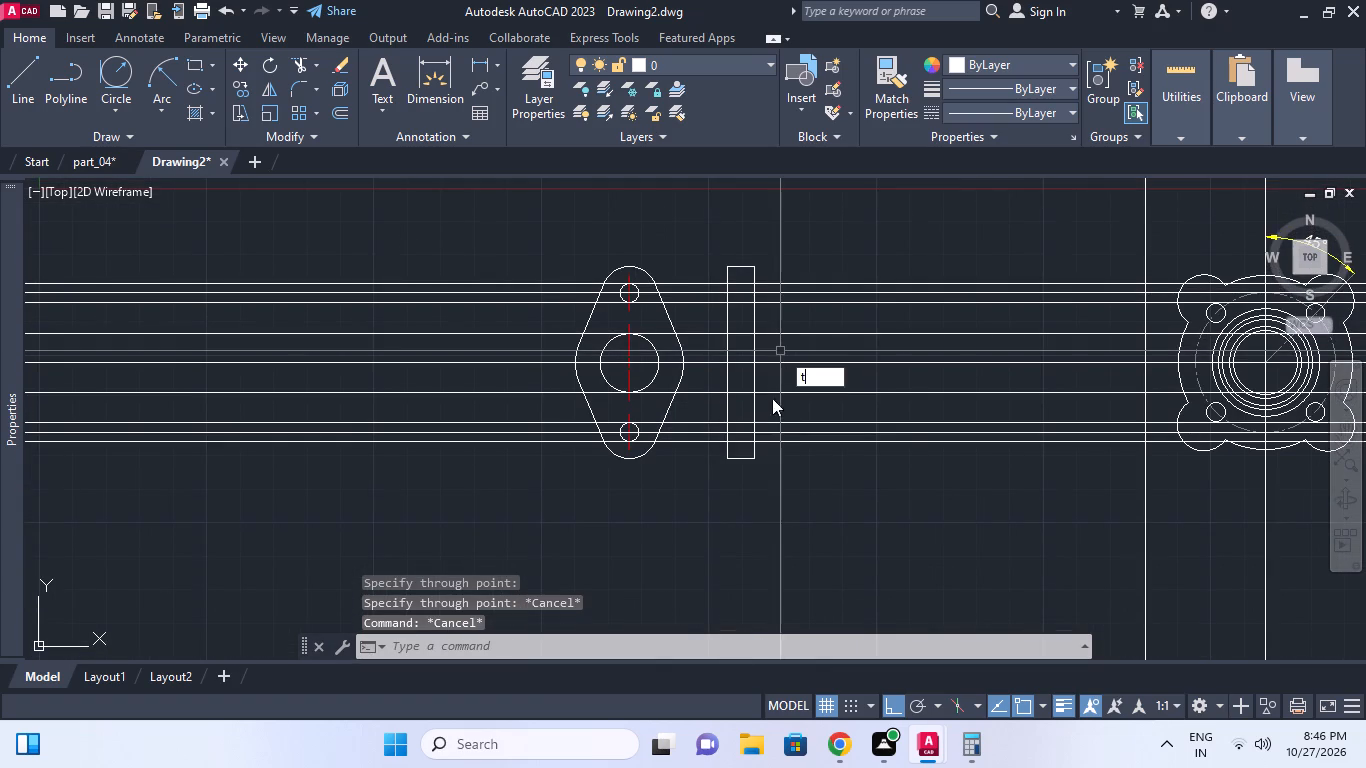
{"action": "key", "text": "r"}
{"action": "key", "text": "space"}
{"action": "left_click", "coordinate": [769, 415]}
{"action": "left_click", "coordinate": [724, 409]}
{"action": "key", "text": "space"}
{"action": "left_click_drag", "start_coordinate": [827, 479], "coordinate": [827, 466]}
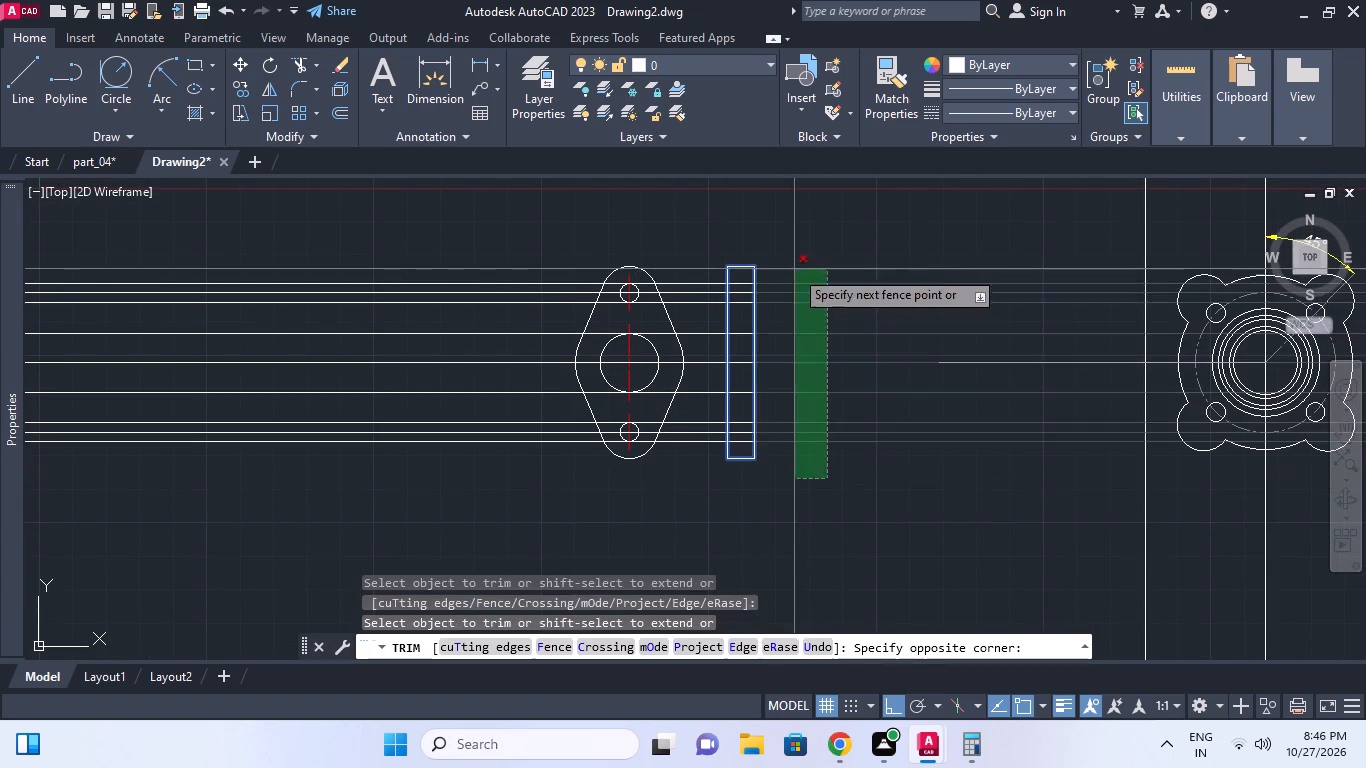
{"action": "left_click", "coordinate": [794, 269]}
{"action": "left_click", "coordinate": [694, 255]}
{"action": "left_click", "coordinate": [699, 479]}
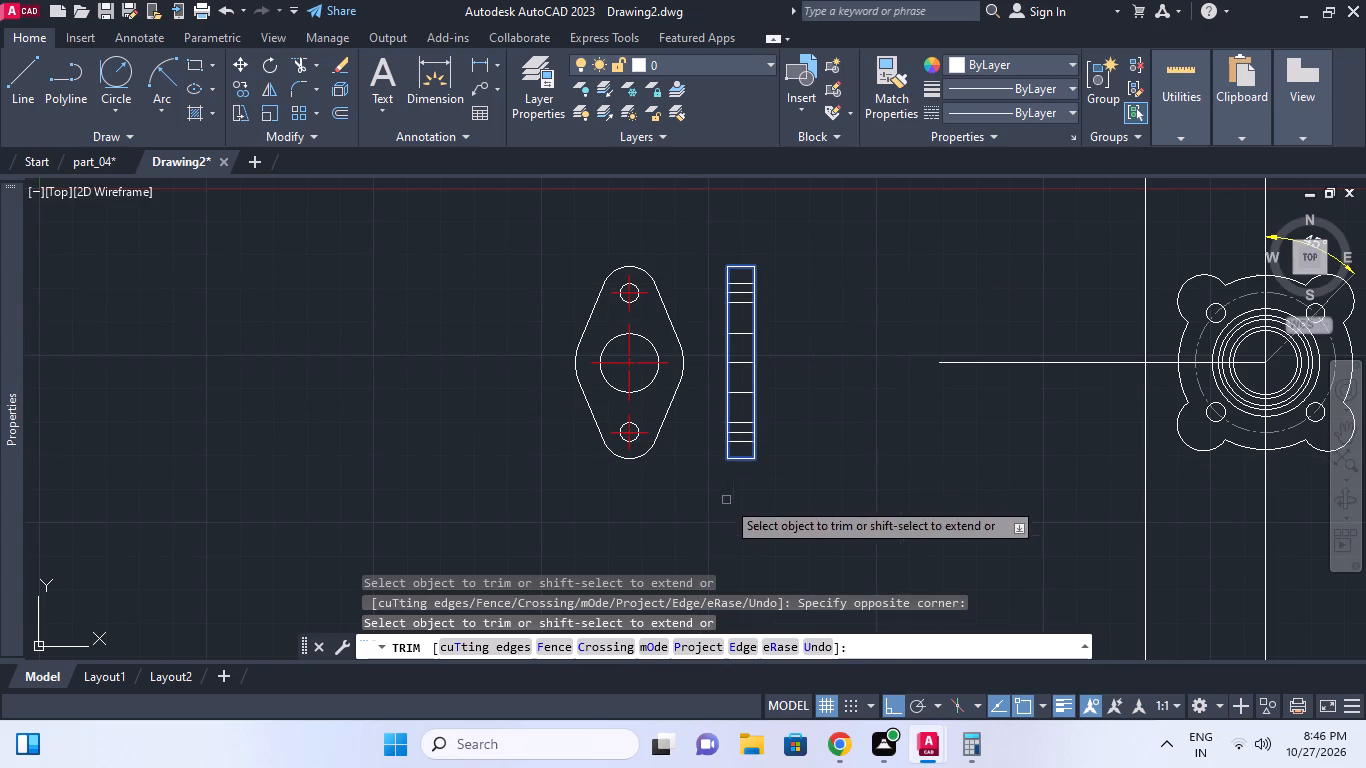
{"action": "right_click", "coordinate": [785, 395]}
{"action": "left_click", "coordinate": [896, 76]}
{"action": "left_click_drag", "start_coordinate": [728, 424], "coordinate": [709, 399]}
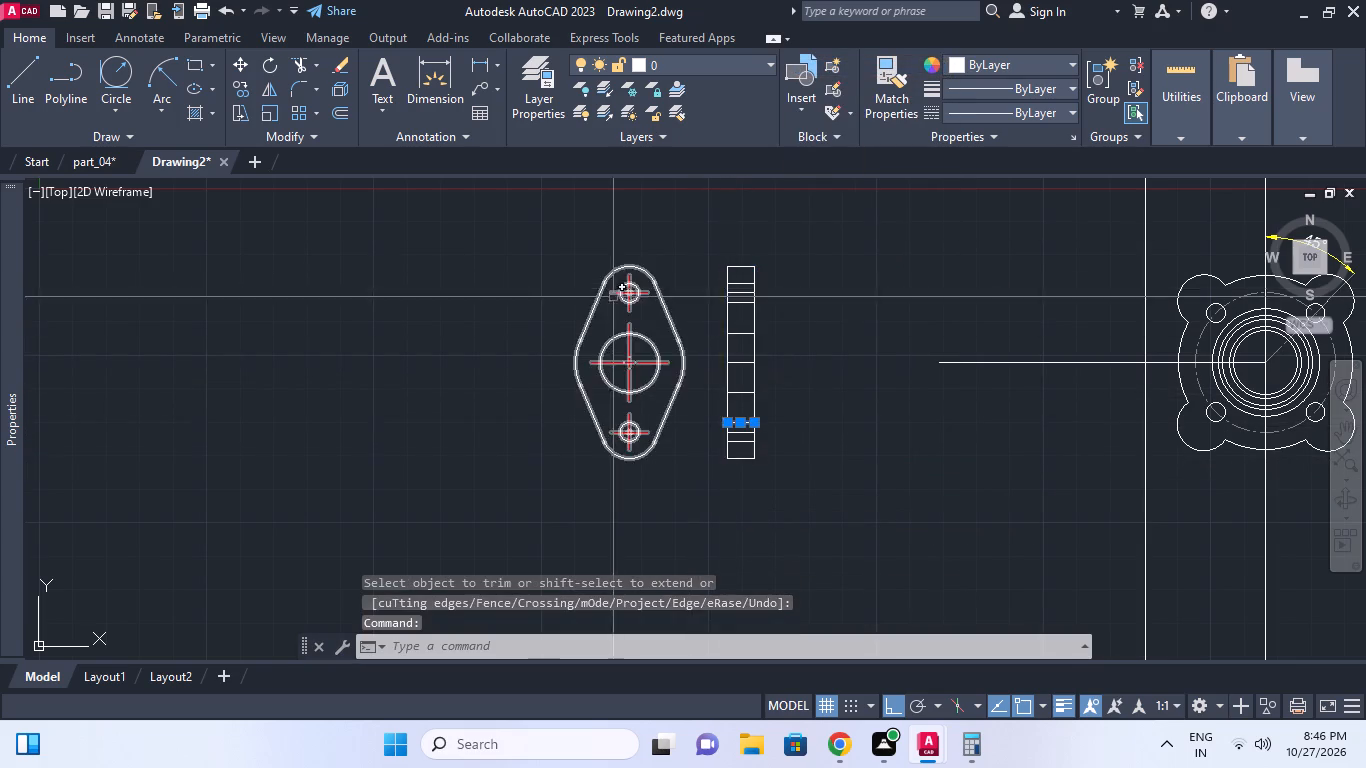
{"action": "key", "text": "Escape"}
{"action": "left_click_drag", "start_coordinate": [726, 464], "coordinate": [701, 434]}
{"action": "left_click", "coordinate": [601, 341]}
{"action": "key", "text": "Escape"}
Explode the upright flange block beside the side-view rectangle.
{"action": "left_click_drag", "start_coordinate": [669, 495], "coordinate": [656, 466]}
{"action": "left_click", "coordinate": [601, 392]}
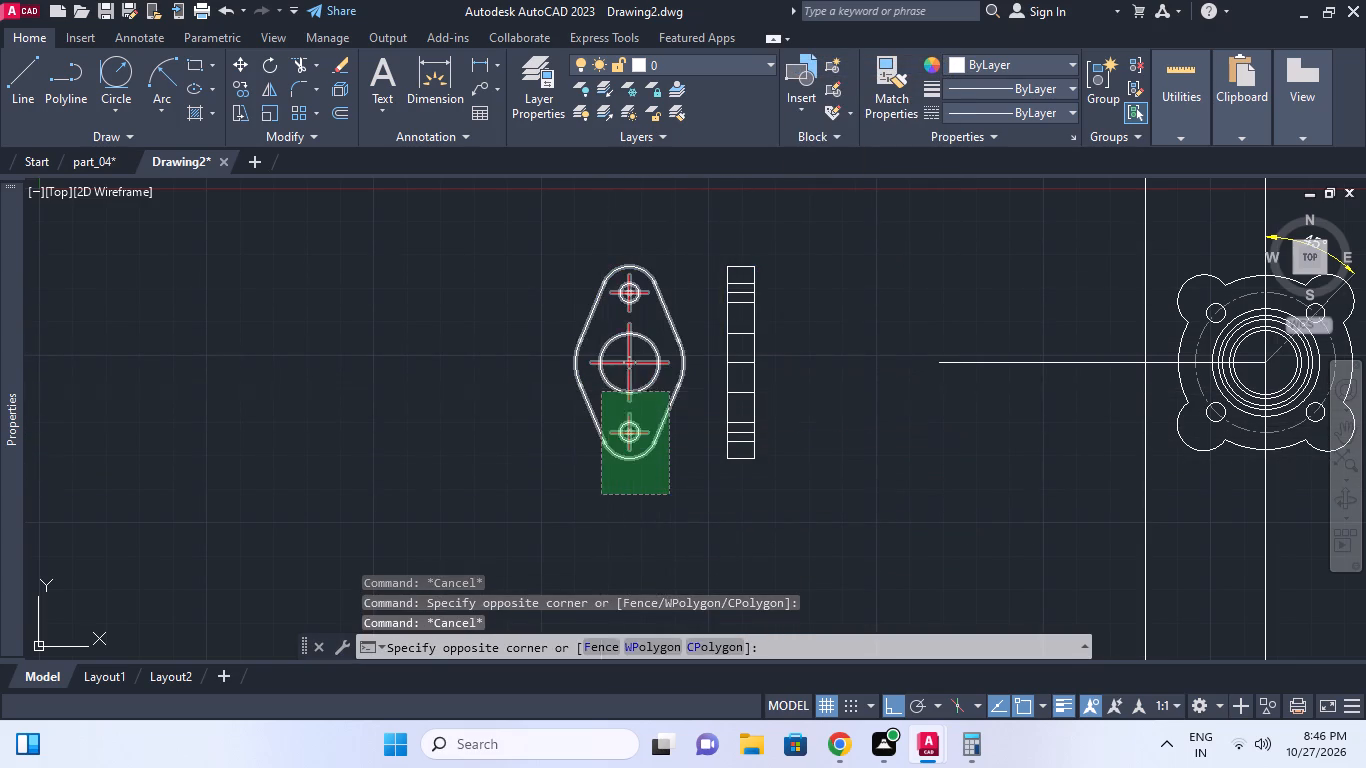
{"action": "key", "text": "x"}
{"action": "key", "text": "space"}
Erase the whole upright flange with its centre lines, keeping the side-view rectangle.
{"action": "left_click_drag", "start_coordinate": [712, 529], "coordinate": [685, 488]}
{"action": "left_click", "coordinate": [562, 247]}
{"action": "key", "text": "e"}
{"action": "key", "text": "space"}
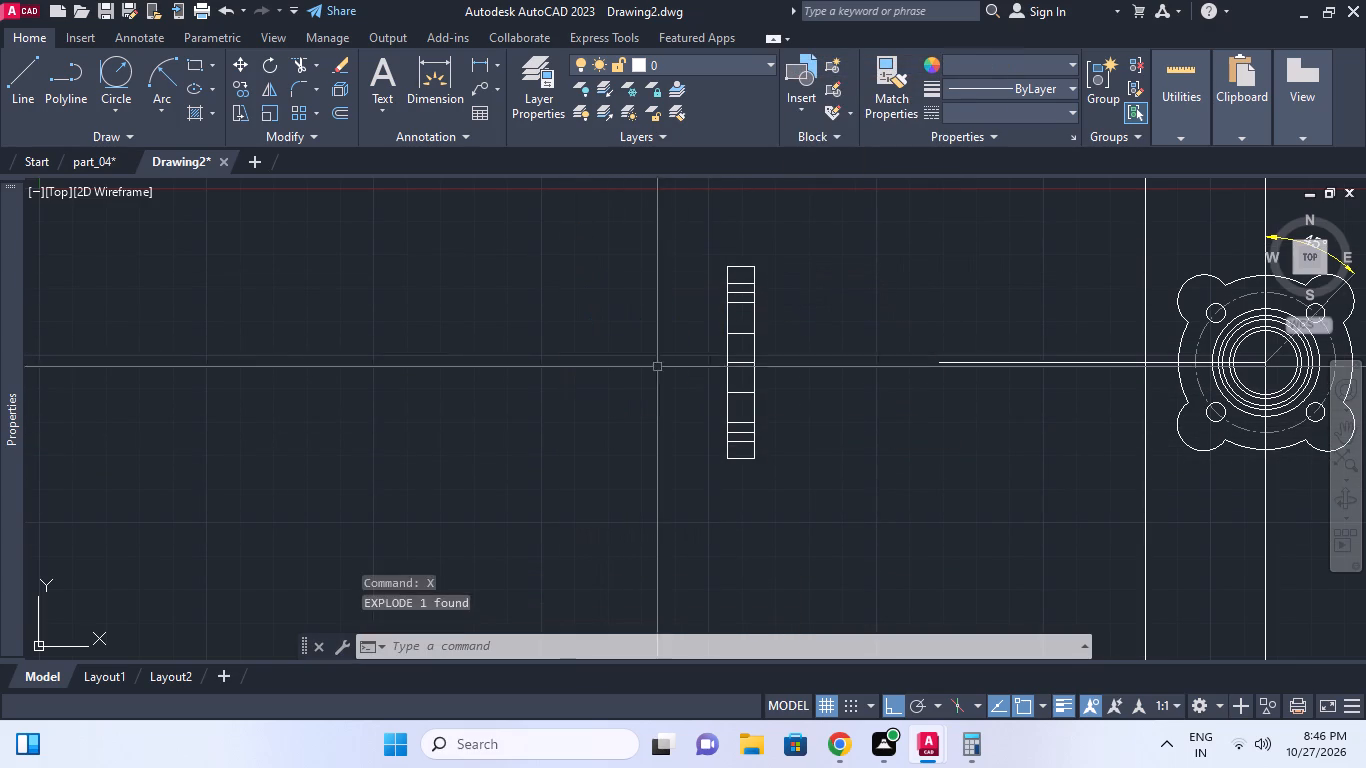
{"action": "key", "text": "Escape"}
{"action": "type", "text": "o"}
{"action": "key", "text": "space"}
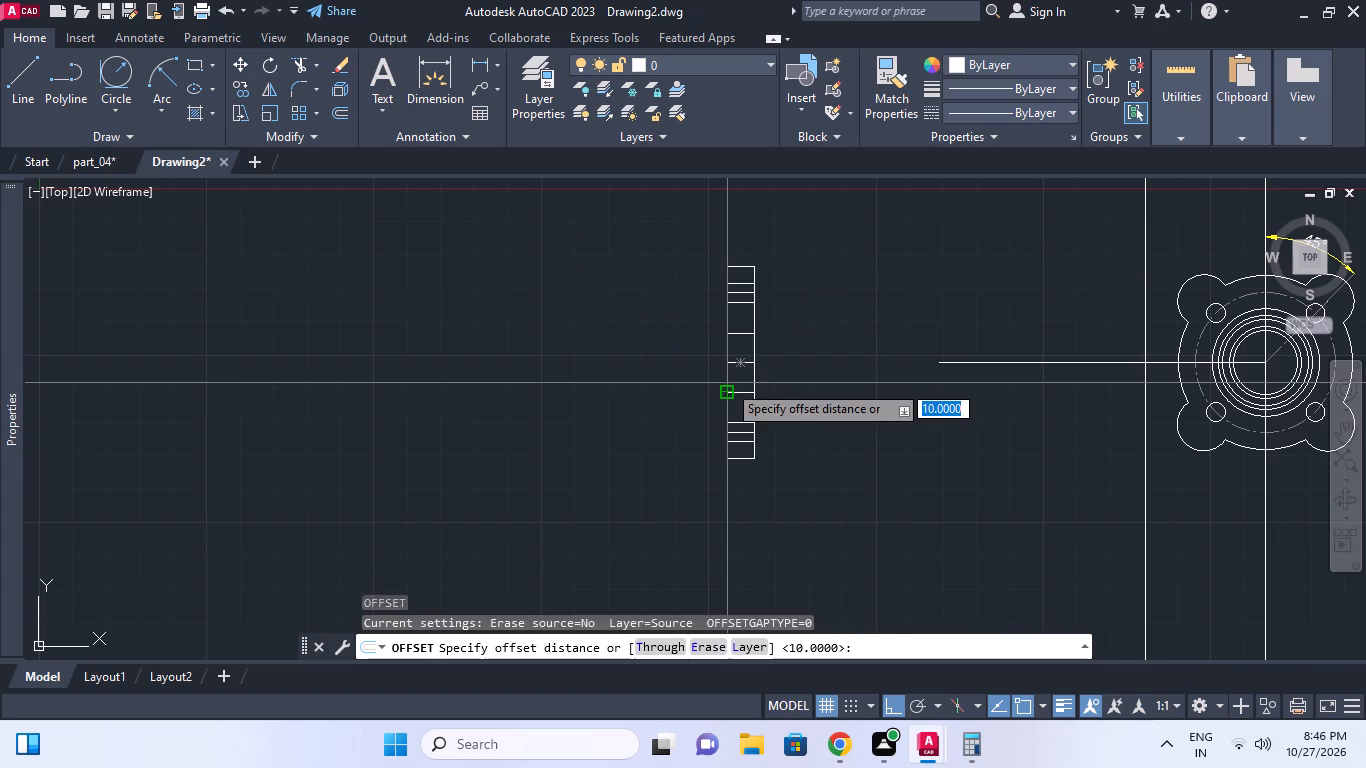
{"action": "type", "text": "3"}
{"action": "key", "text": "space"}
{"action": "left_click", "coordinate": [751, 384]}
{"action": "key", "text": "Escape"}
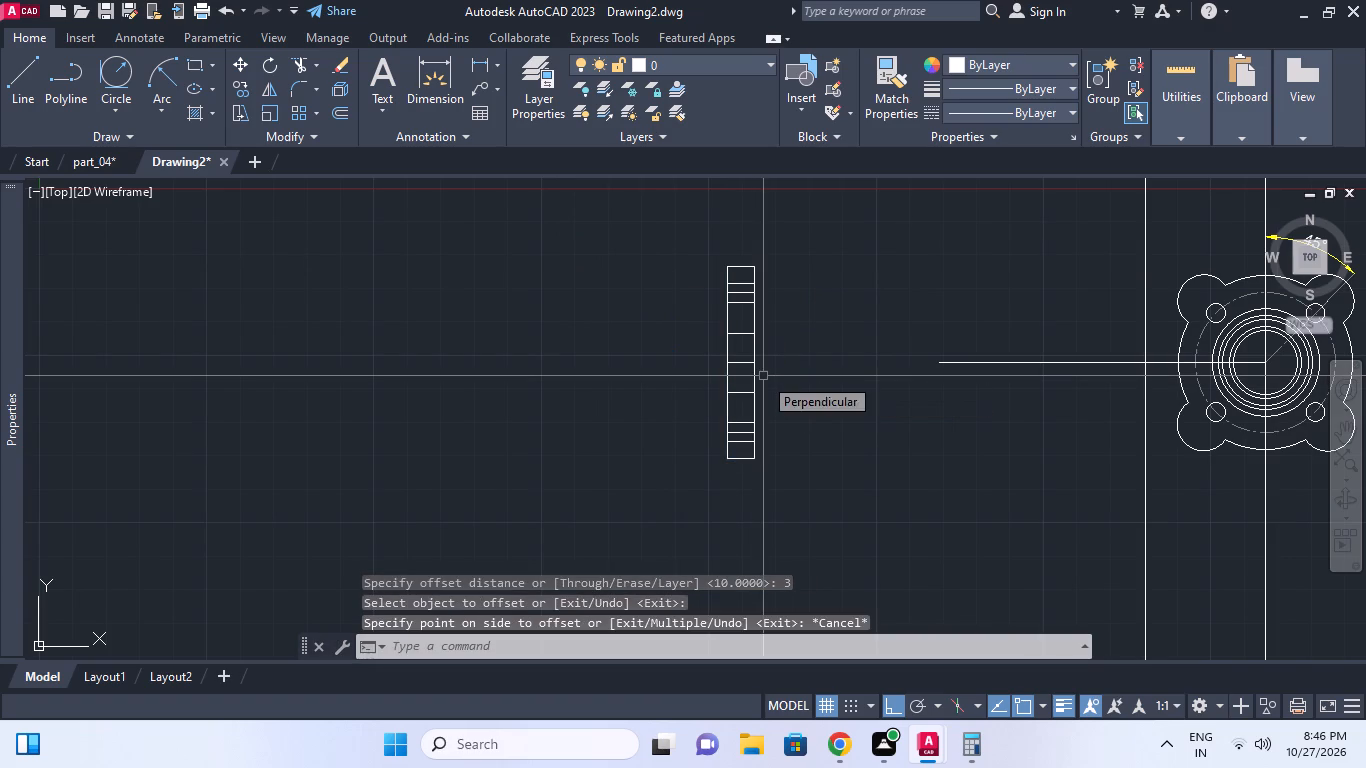
Offset the side-view rectangle outward by 3.56.
{"action": "type", "text": "o 3"}
{"action": "key", "text": "period"}
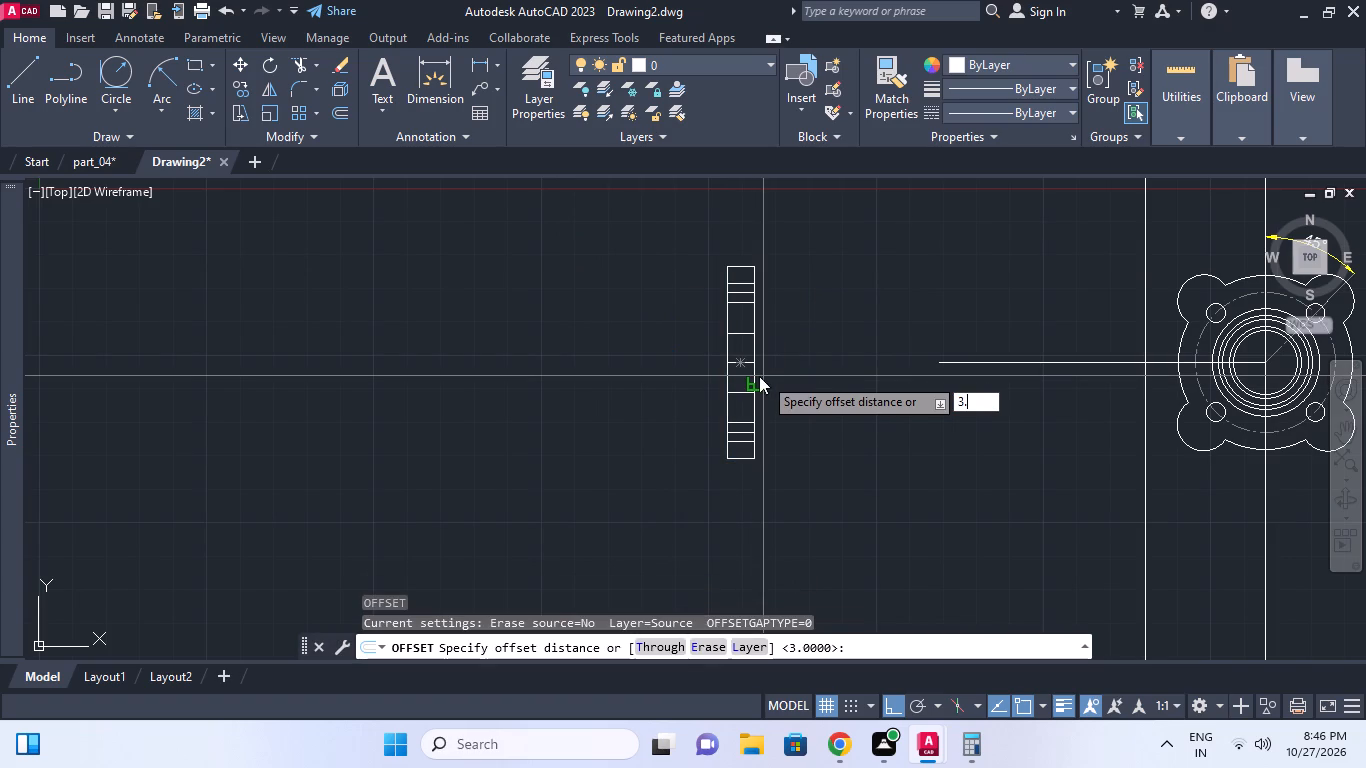
{"action": "type", "text": "56"}
{"action": "key", "text": "space"}
{"action": "double_click", "coordinate": [748, 378]}
{"action": "left_click", "coordinate": [770, 371]}
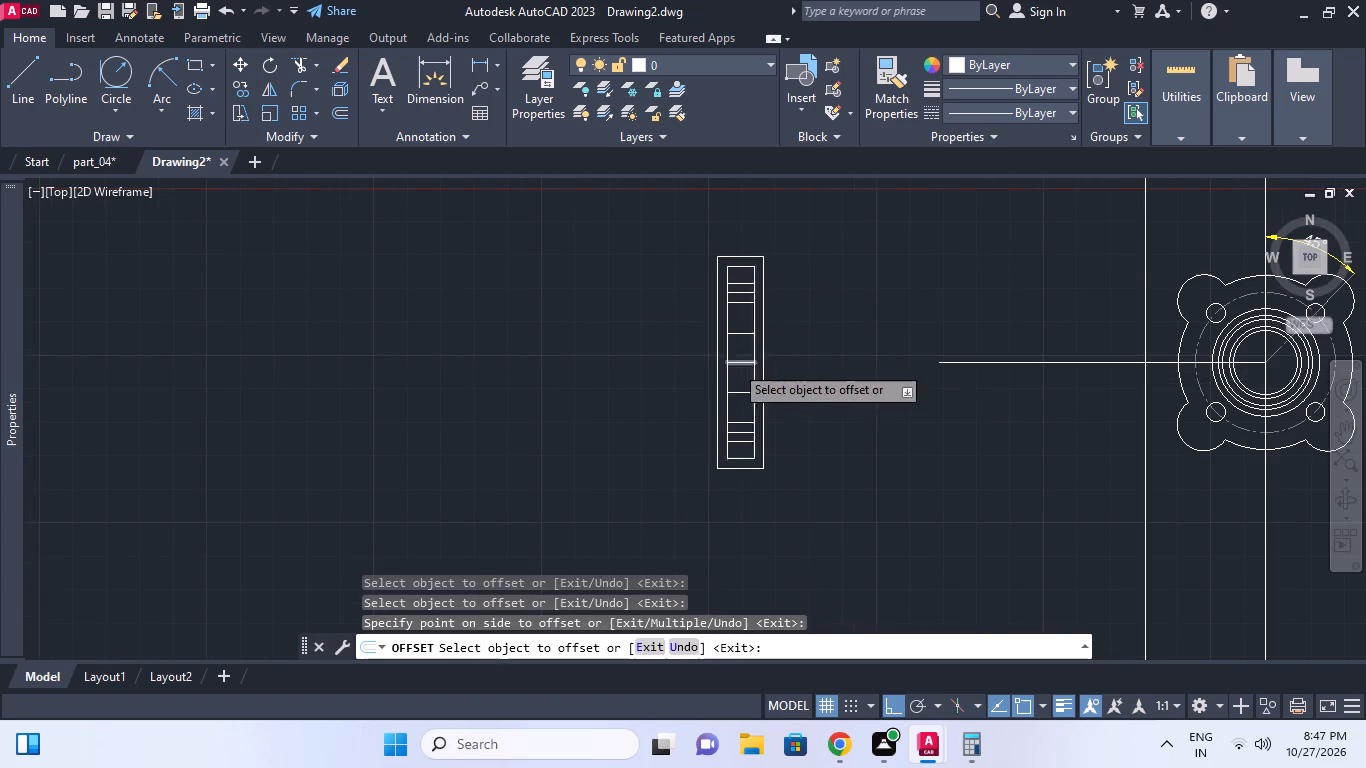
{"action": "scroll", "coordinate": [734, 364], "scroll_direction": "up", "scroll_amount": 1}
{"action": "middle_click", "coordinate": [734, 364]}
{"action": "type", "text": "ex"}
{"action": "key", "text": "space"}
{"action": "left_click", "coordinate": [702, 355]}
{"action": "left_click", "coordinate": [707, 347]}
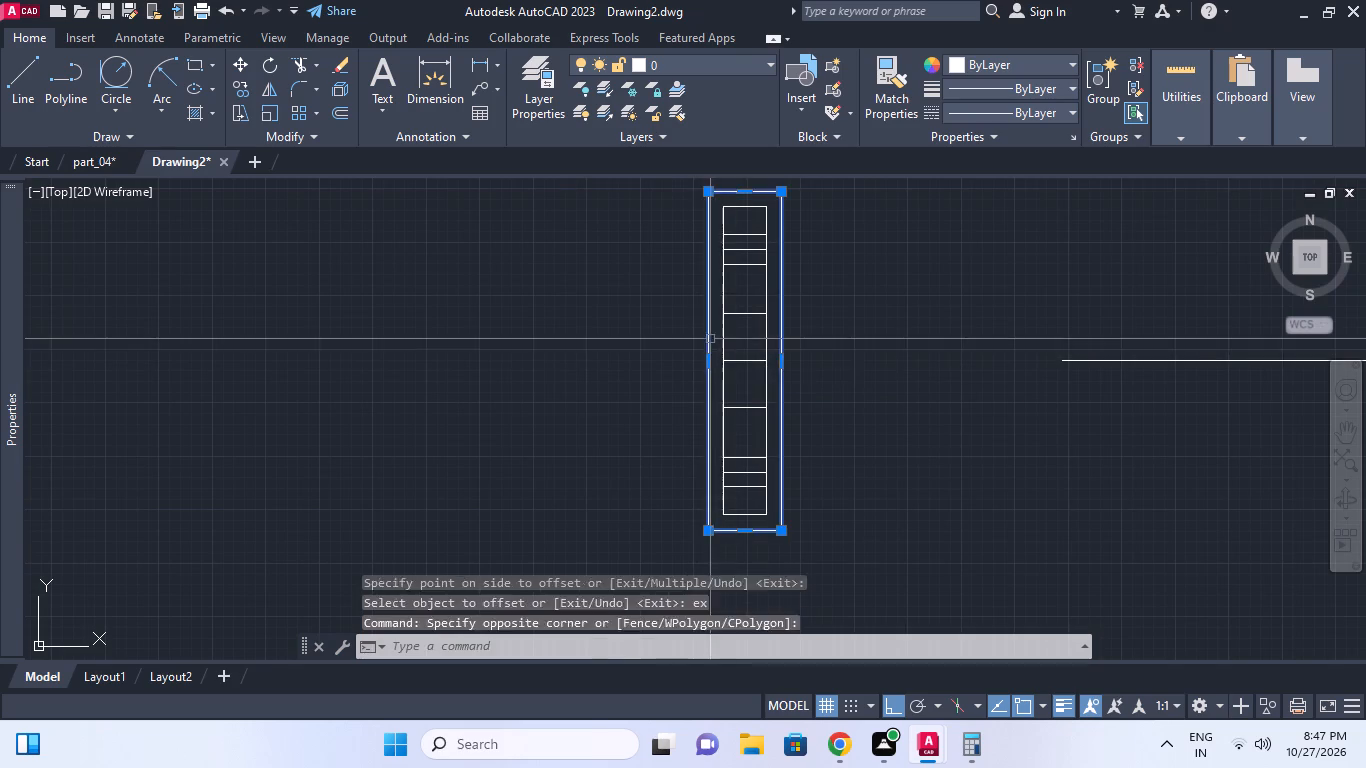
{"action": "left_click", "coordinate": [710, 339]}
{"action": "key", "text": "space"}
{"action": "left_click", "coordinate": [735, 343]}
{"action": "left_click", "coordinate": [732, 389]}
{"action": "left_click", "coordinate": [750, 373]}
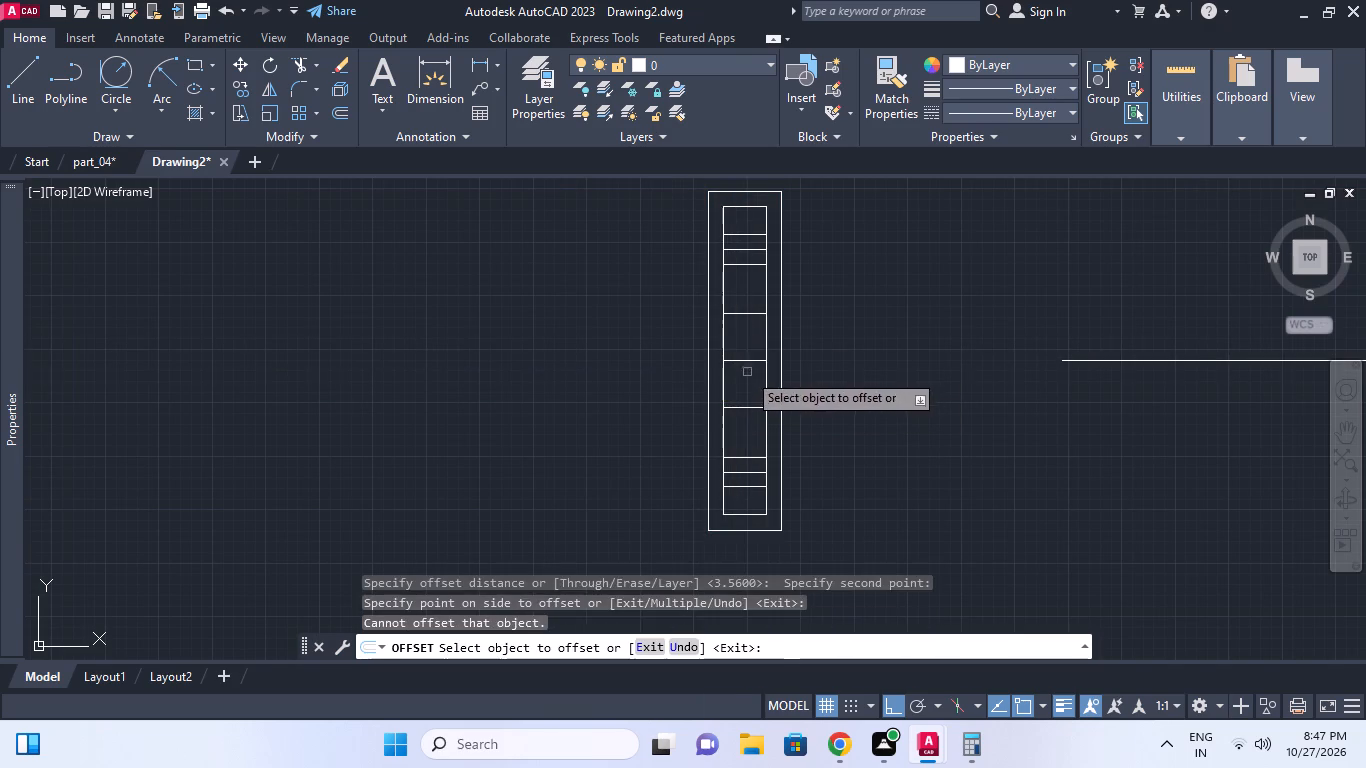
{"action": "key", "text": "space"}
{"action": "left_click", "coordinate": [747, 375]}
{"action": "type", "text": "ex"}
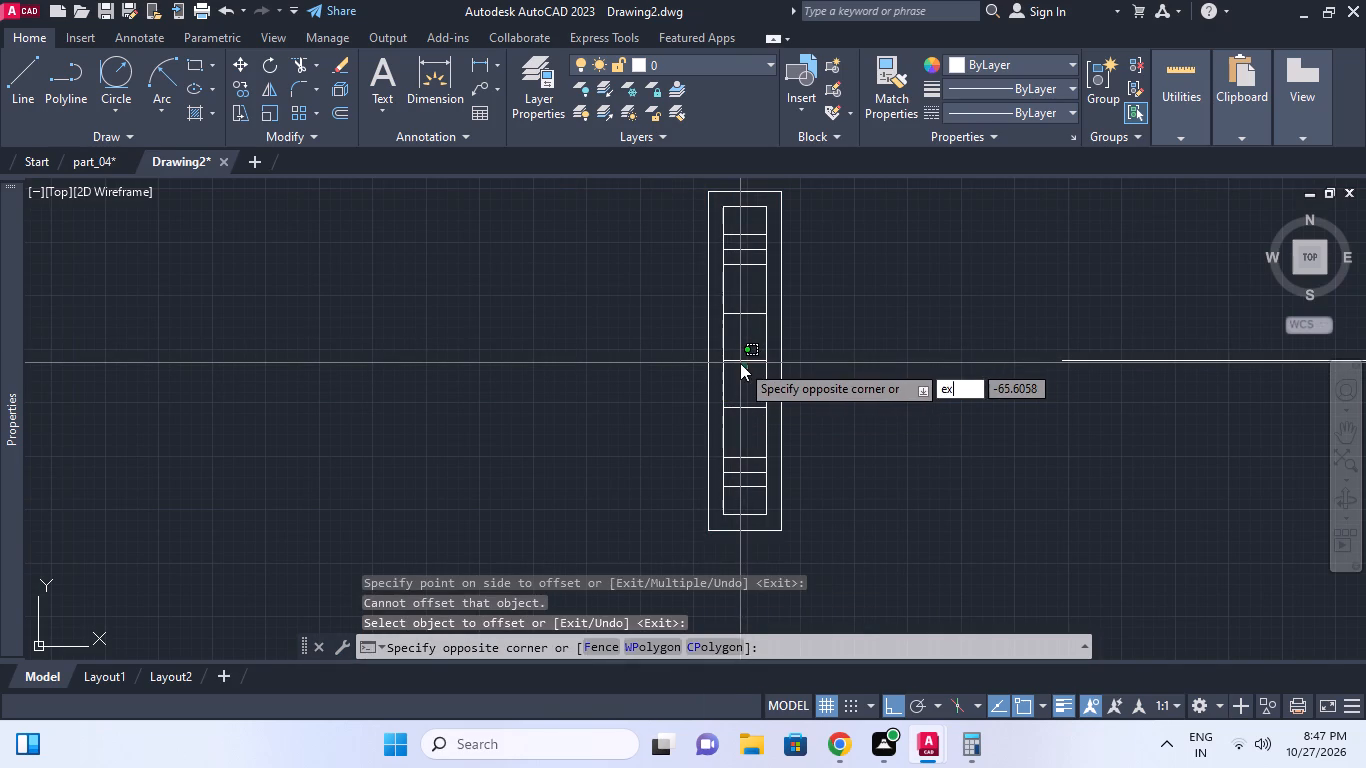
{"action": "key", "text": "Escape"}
Extend the axis lines of the central bore and both small holes to both sides of the outer offset rectangle.
{"action": "type", "text": "ex"}
{"action": "key", "text": "space"}
{"action": "left_click", "coordinate": [780, 386]}
{"action": "key", "text": "space"}
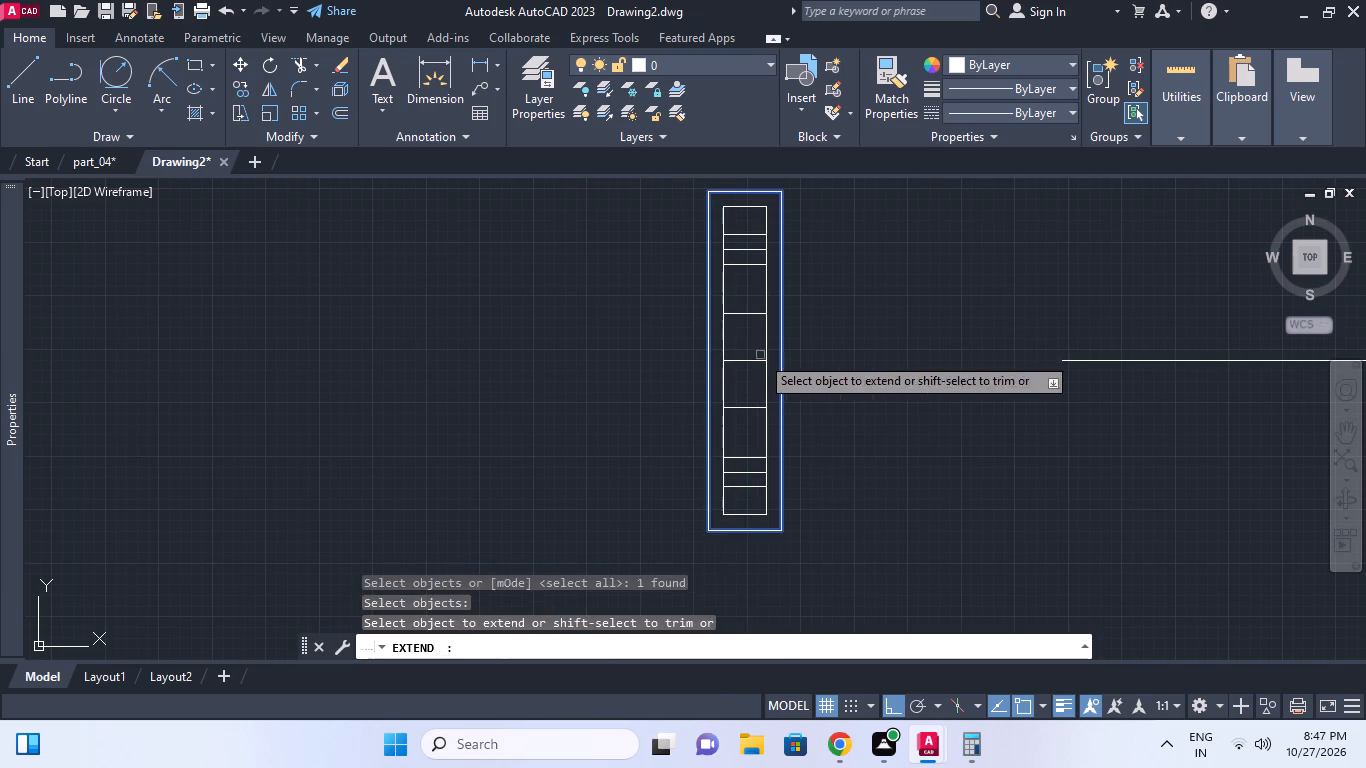
{"action": "left_click", "coordinate": [752, 350]}
{"action": "left_click", "coordinate": [746, 378]}
{"action": "left_click", "coordinate": [745, 383]}
{"action": "left_click", "coordinate": [739, 358]}
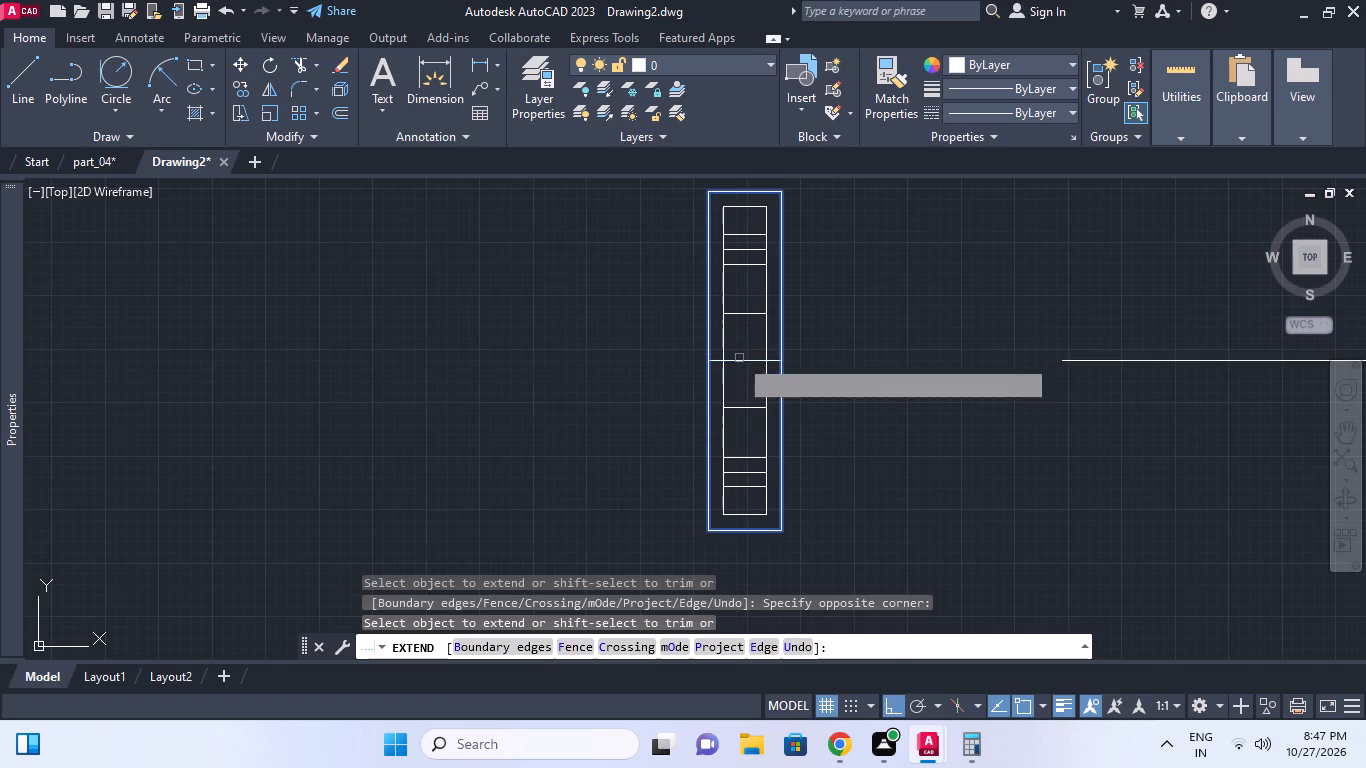
{"action": "left_click", "coordinate": [743, 492]}
{"action": "left_click", "coordinate": [744, 509]}
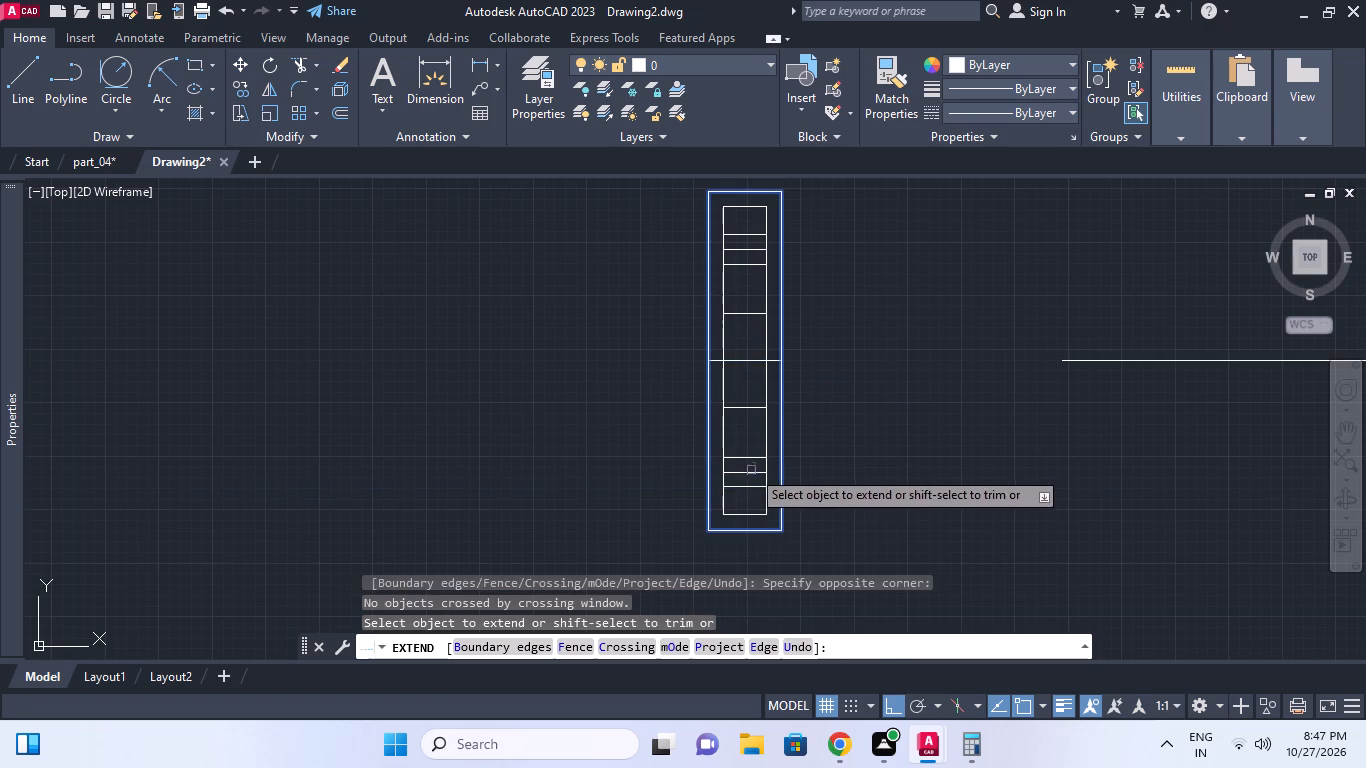
{"action": "left_click", "coordinate": [752, 466]}
{"action": "left_click", "coordinate": [741, 477]}
{"action": "left_click", "coordinate": [753, 251]}
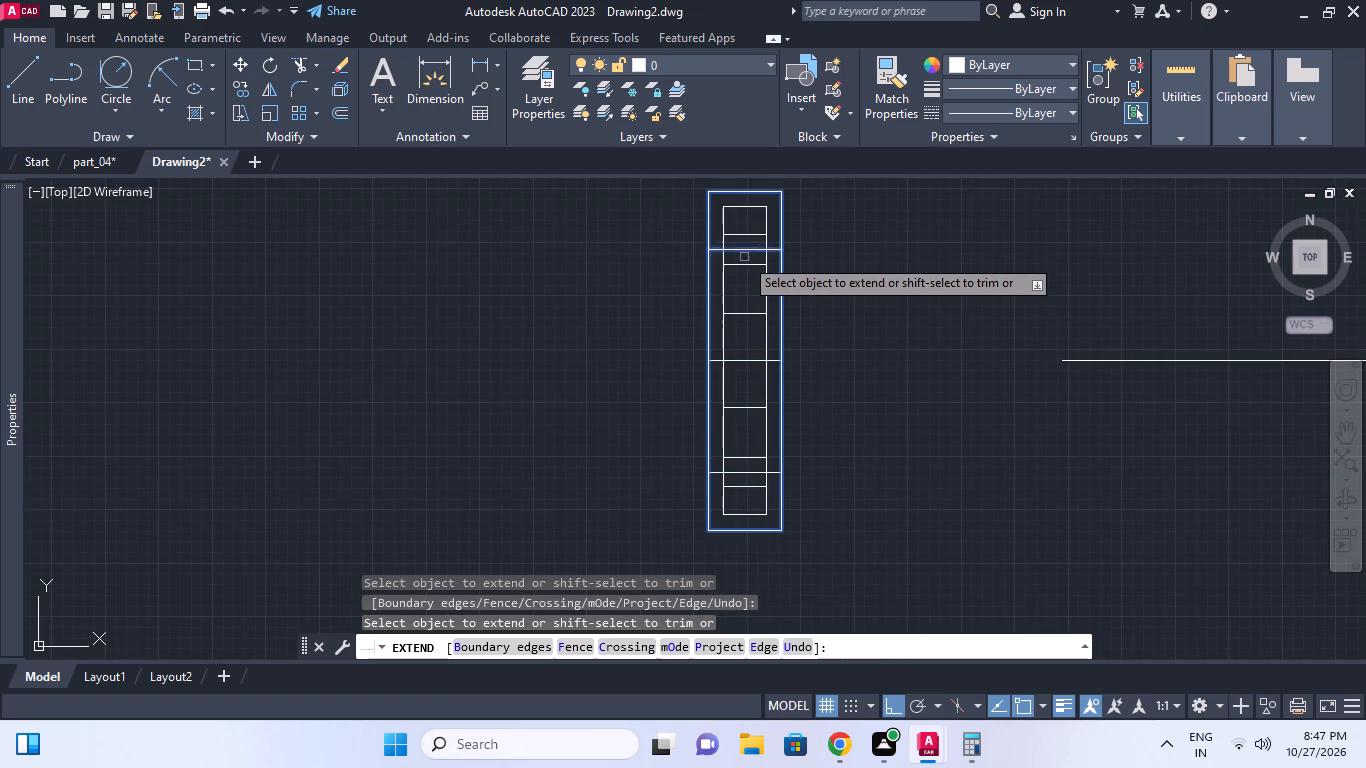
{"action": "left_click", "coordinate": [744, 253]}
{"action": "key", "text": "Escape"}
Erase the outer offset rectangle around the side view.
{"action": "middle_click", "coordinate": [816, 362]}
{"action": "key", "text": "e"}
{"action": "key", "text": "space"}
{"action": "left_click", "coordinate": [779, 385]}
{"action": "right_click", "coordinate": [779, 385]}
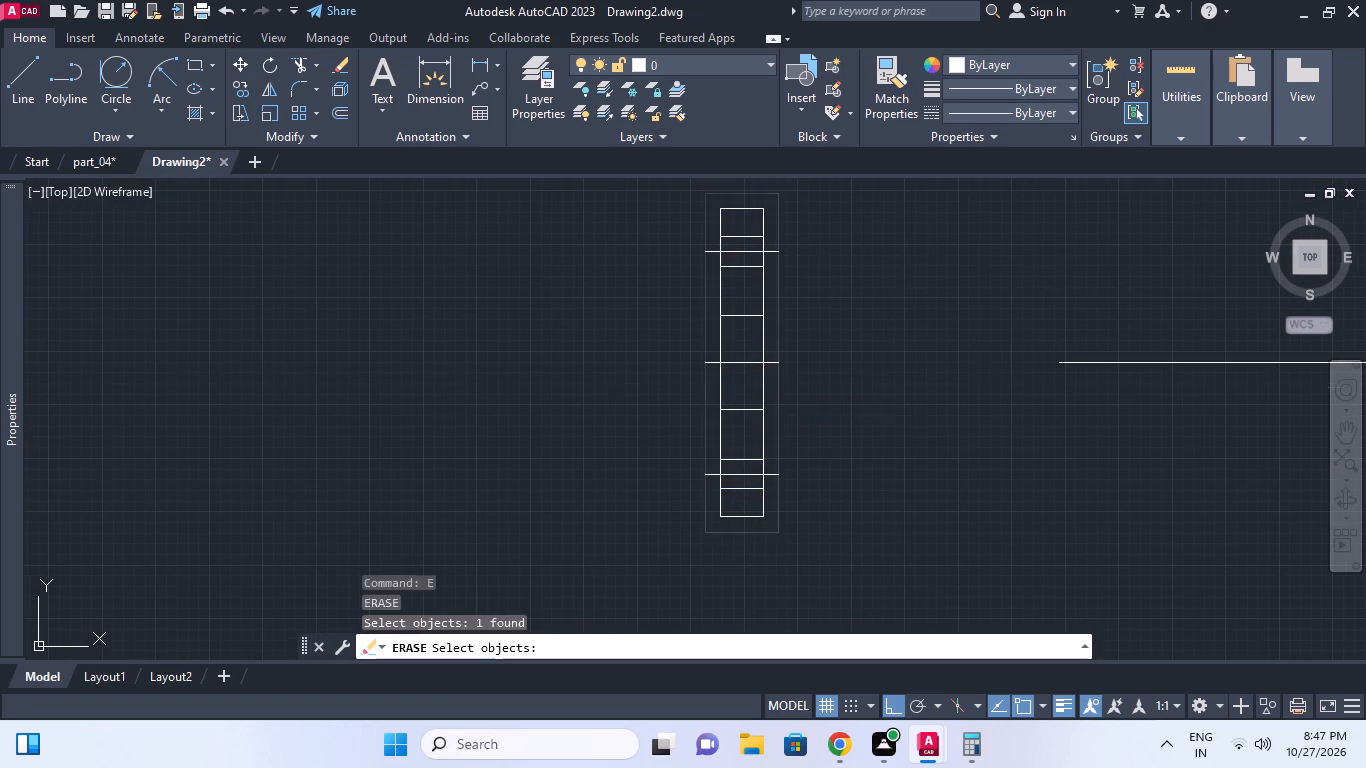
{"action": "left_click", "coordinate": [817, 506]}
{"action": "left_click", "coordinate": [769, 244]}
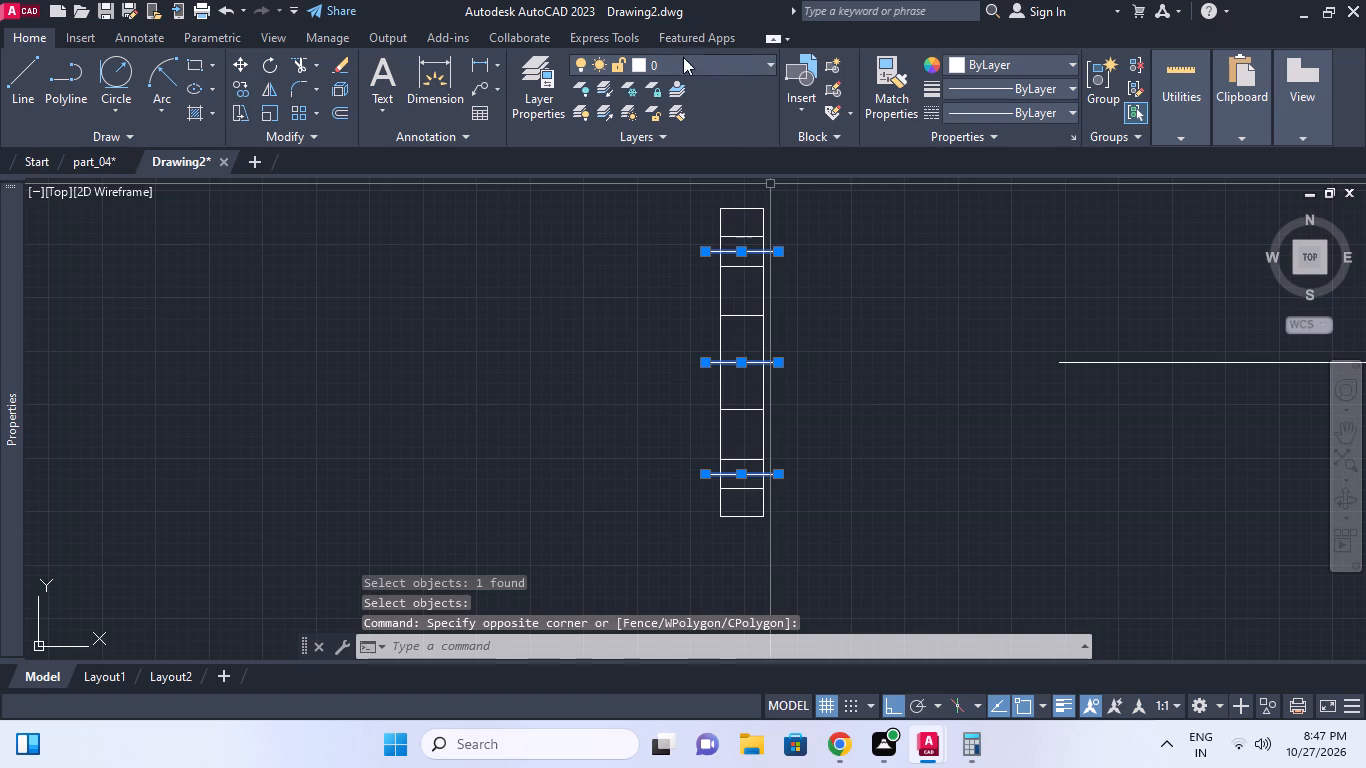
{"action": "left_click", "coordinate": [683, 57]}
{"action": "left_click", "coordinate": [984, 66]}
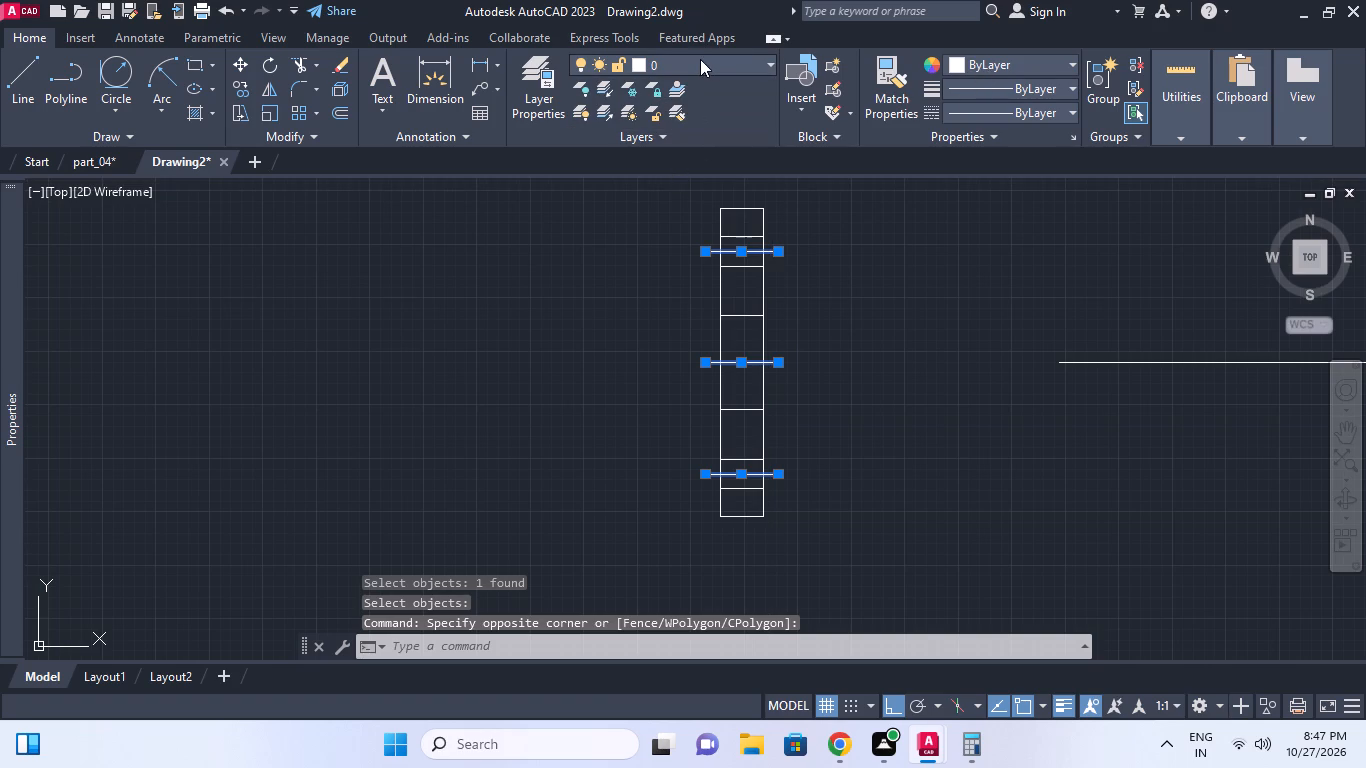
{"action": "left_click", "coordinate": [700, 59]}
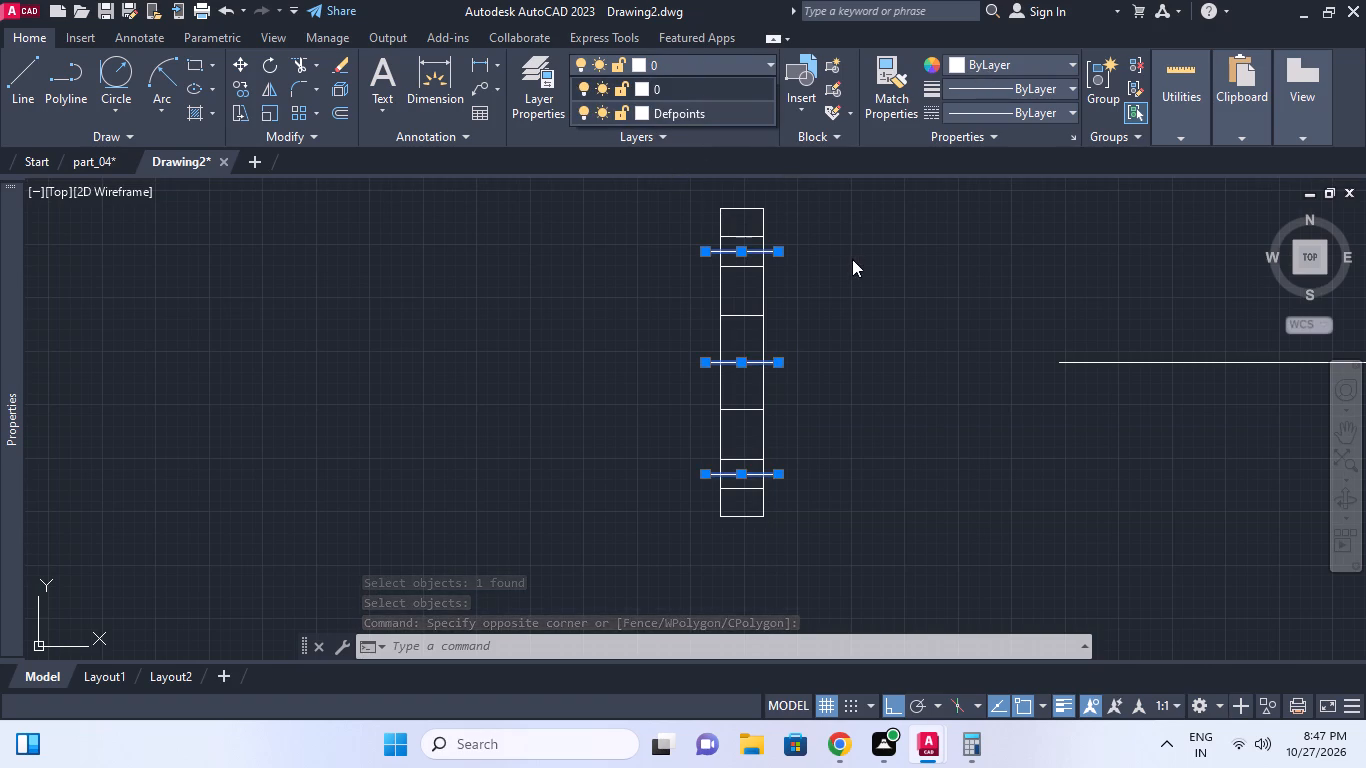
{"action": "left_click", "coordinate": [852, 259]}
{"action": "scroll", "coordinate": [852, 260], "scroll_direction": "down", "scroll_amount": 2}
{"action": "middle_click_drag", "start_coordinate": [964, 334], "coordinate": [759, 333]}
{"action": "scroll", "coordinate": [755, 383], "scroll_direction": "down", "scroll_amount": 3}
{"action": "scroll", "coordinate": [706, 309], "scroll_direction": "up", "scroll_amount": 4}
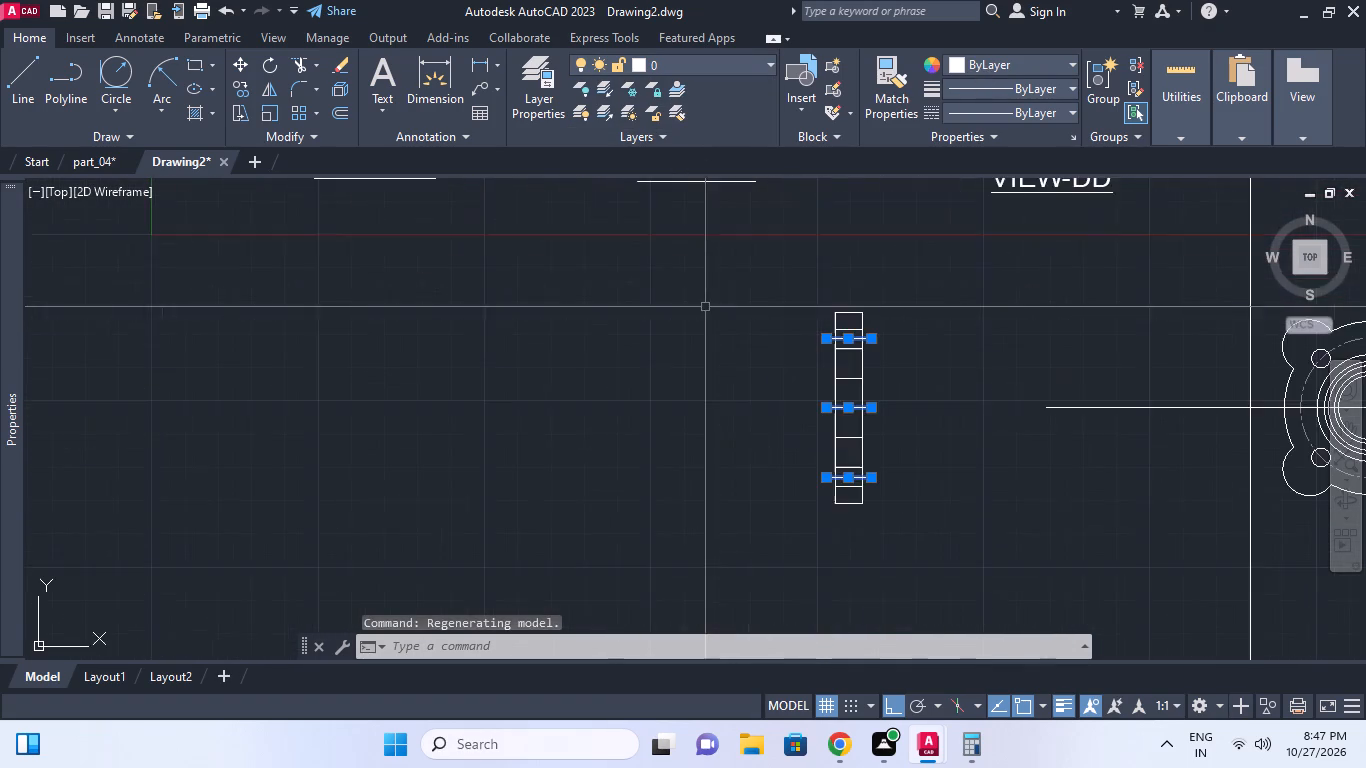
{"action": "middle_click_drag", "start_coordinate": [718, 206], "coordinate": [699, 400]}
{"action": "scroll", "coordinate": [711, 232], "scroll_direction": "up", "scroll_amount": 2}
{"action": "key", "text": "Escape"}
Match the three extended axis lines of the side view to the red centre mark of VIEW-BB's bore.
{"action": "left_click", "coordinate": [701, 241]}
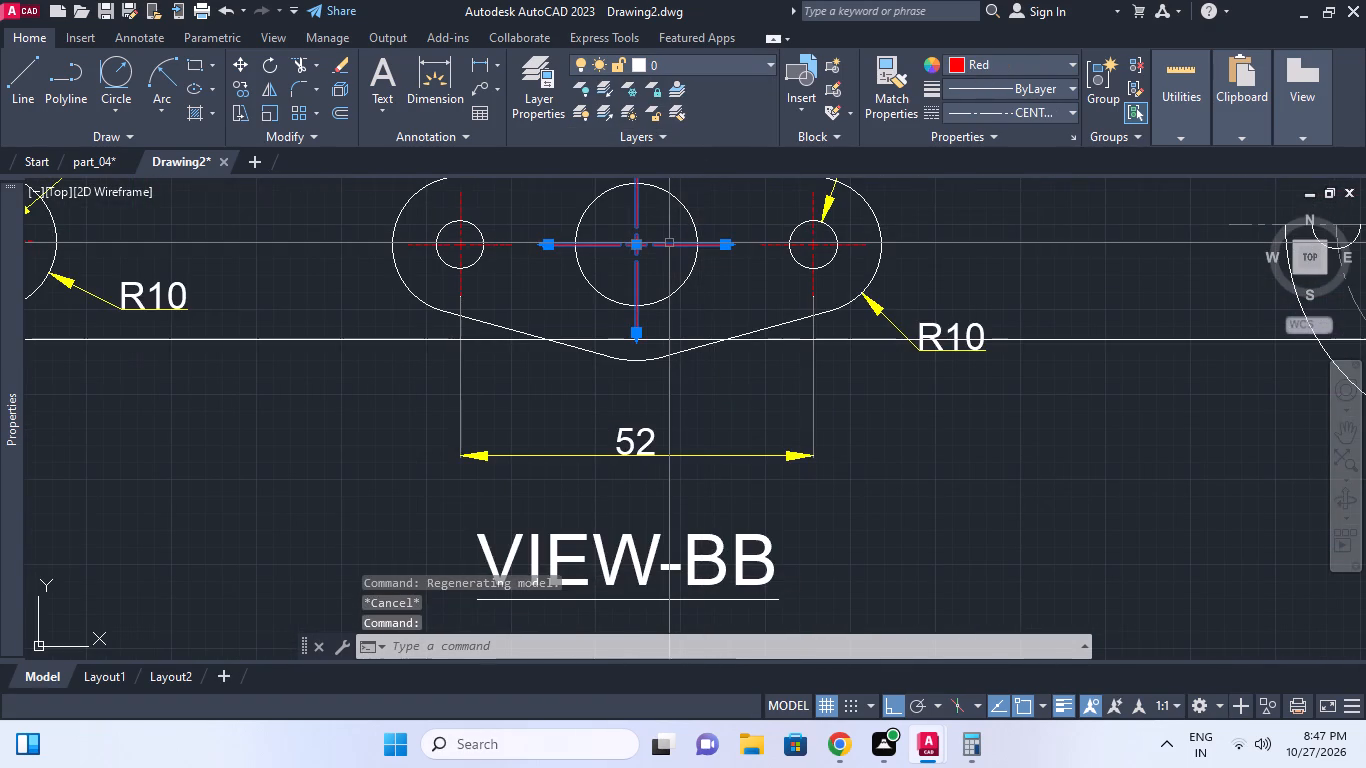
{"action": "type", "text": "ma"}
{"action": "key", "text": "space"}
{"action": "scroll", "coordinate": [704, 280], "scroll_direction": "down", "scroll_amount": 3}
{"action": "middle_click_drag", "start_coordinate": [704, 280], "coordinate": [685, 251]}
{"action": "middle_click_drag", "start_coordinate": [827, 382], "coordinate": [787, 288]}
{"action": "scroll", "coordinate": [749, 382], "scroll_direction": "up", "scroll_amount": 2}
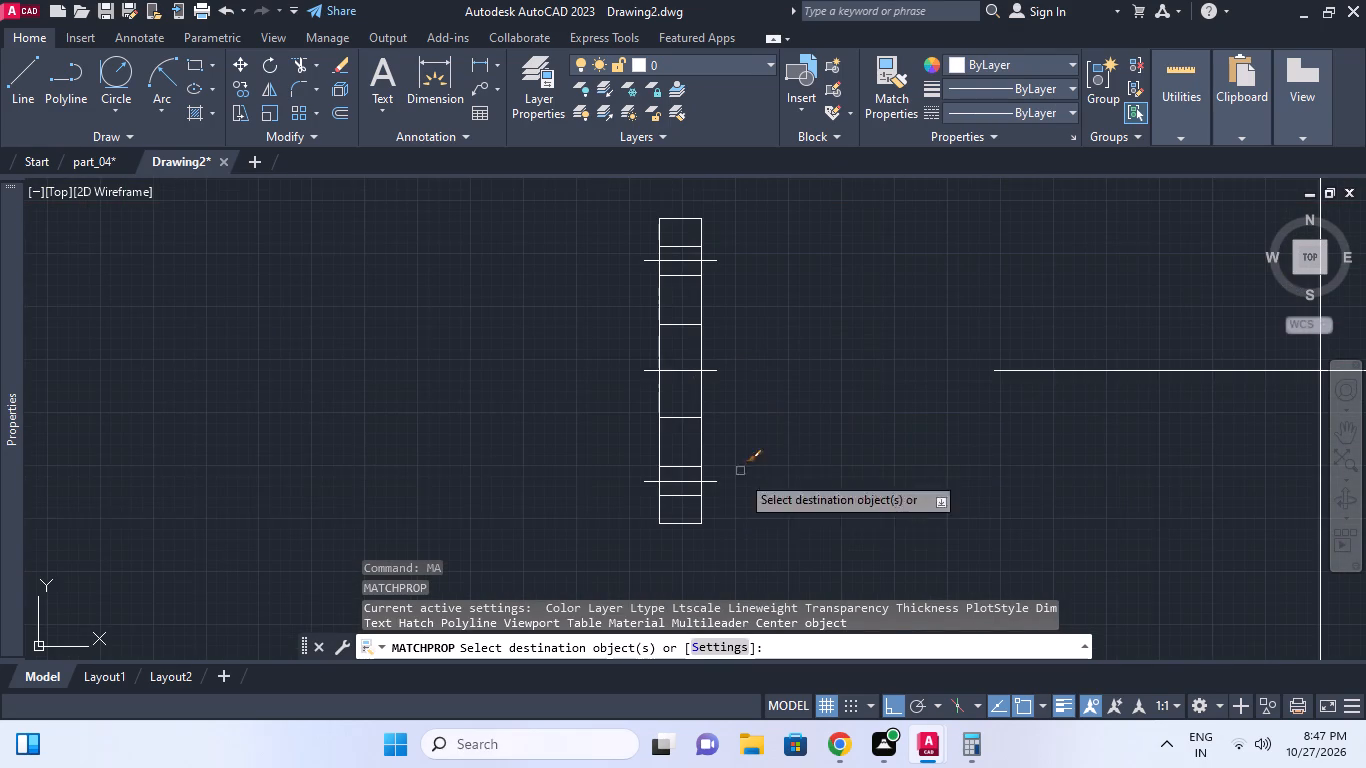
{"action": "left_click", "coordinate": [718, 514]}
{"action": "left_click", "coordinate": [715, 475]}
{"action": "left_click_drag", "start_coordinate": [729, 441], "coordinate": [729, 427]}
{"action": "left_click", "coordinate": [717, 353]}
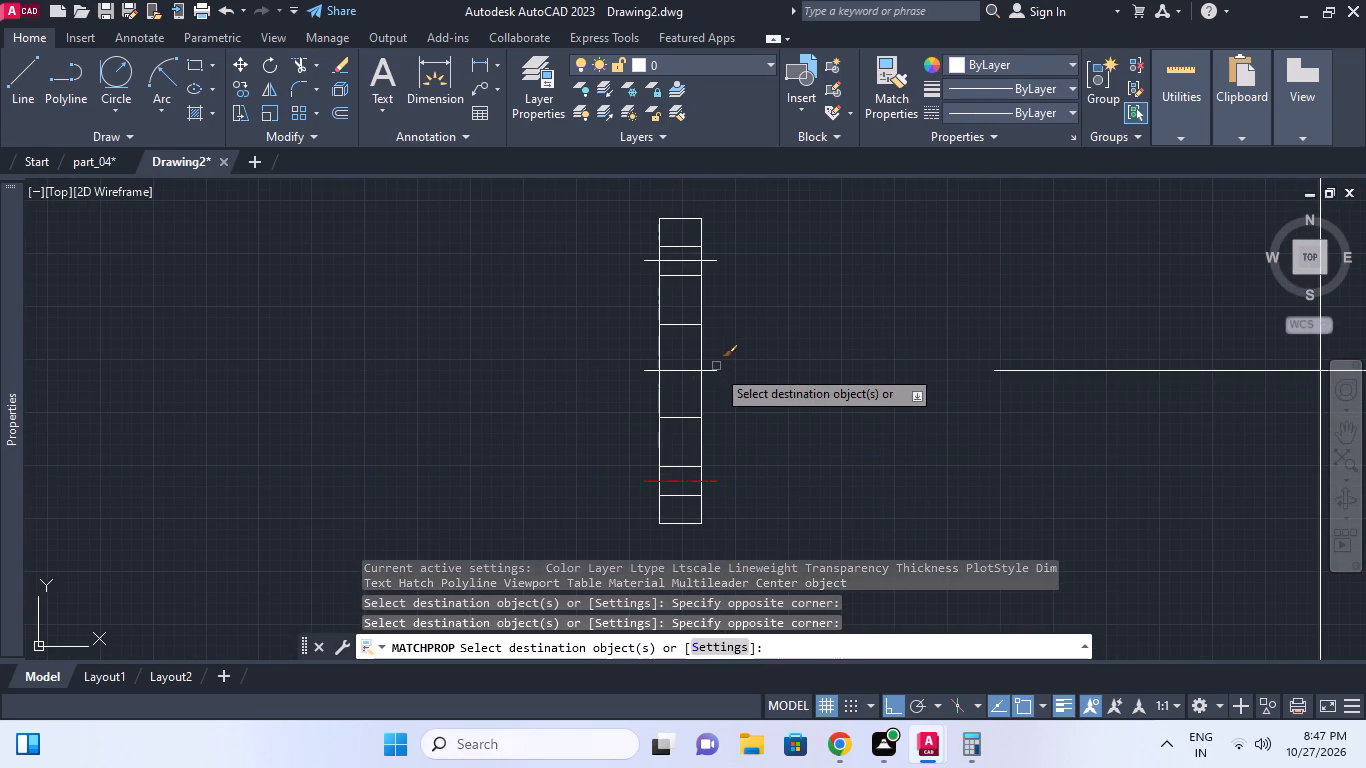
{"action": "left_click", "coordinate": [716, 368]}
{"action": "left_click", "coordinate": [721, 286]}
{"action": "left_click", "coordinate": [707, 255]}
{"action": "middle_click_drag", "start_coordinate": [798, 318], "coordinate": [794, 373]}
{"action": "scroll", "coordinate": [797, 334], "scroll_direction": "down", "scroll_amount": 1}
{"action": "key", "text": "Escape"}
Match the small-hole and bore edge lines of the side view to a green line in the sectional view.
{"action": "scroll", "coordinate": [537, 310], "scroll_direction": "down", "scroll_amount": 3}
{"action": "middle_click_drag", "start_coordinate": [537, 310], "coordinate": [685, 409]}
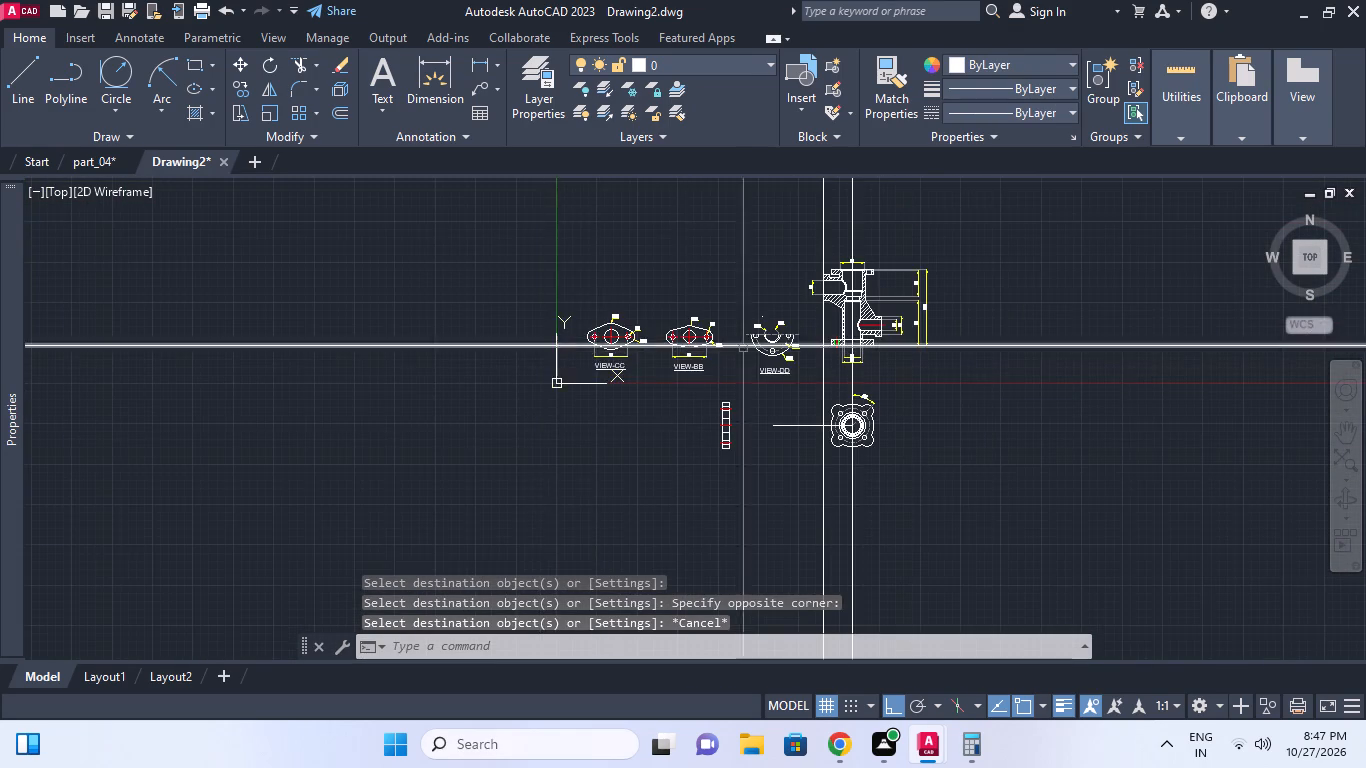
{"action": "scroll", "coordinate": [839, 350], "scroll_direction": "up", "scroll_amount": 5}
{"action": "left_click", "coordinate": [817, 304]}
{"action": "type", "text": "ma"}
{"action": "key", "text": "space"}
{"action": "scroll", "coordinate": [770, 388], "scroll_direction": "down", "scroll_amount": 4}
{"action": "middle_click_drag", "start_coordinate": [724, 412], "coordinate": [716, 335]}
{"action": "scroll", "coordinate": [718, 413], "scroll_direction": "up", "scroll_amount": 1}
{"action": "scroll", "coordinate": [523, 443], "scroll_direction": "up", "scroll_amount": 3}
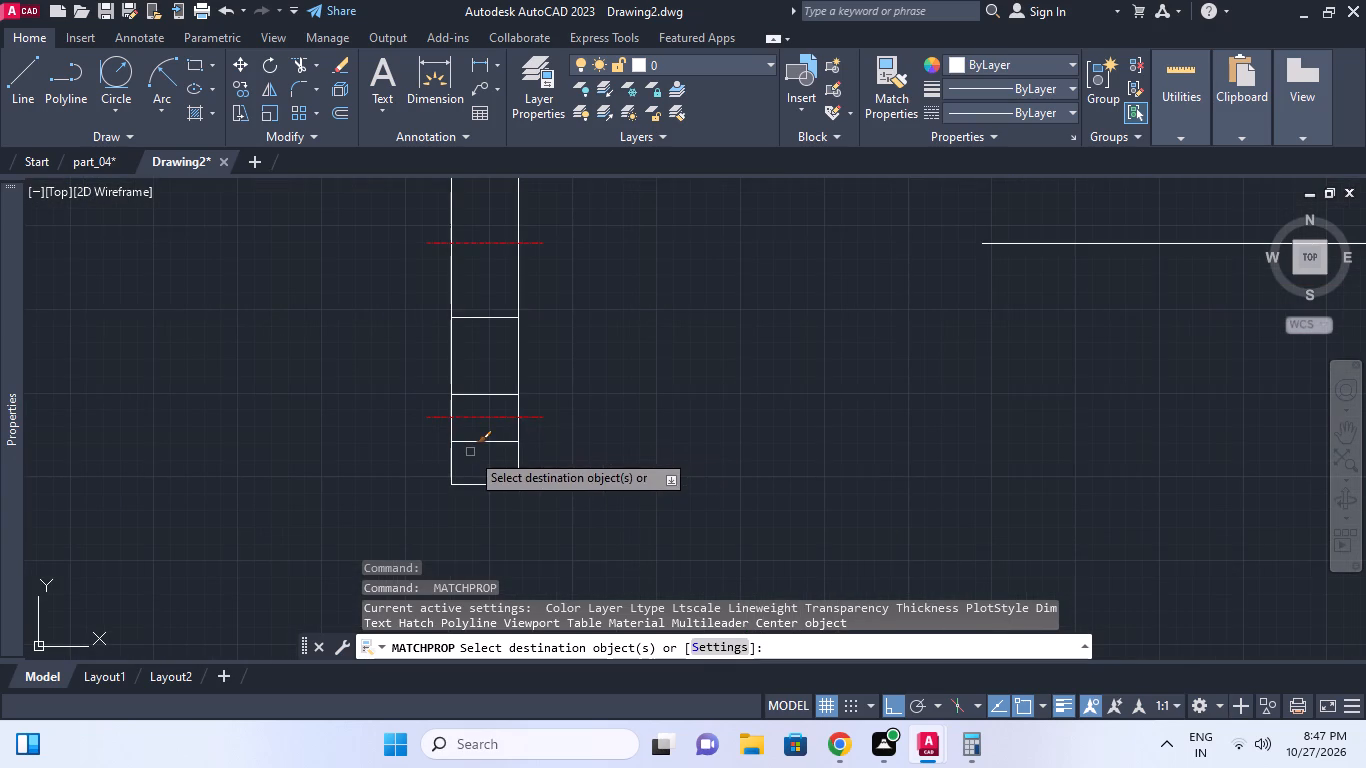
{"action": "left_click", "coordinate": [474, 442]}
{"action": "left_click", "coordinate": [476, 391]}
{"action": "scroll", "coordinate": [533, 371], "scroll_direction": "down", "scroll_amount": 1}
{"action": "middle_click_drag", "start_coordinate": [533, 371], "coordinate": [572, 453]}
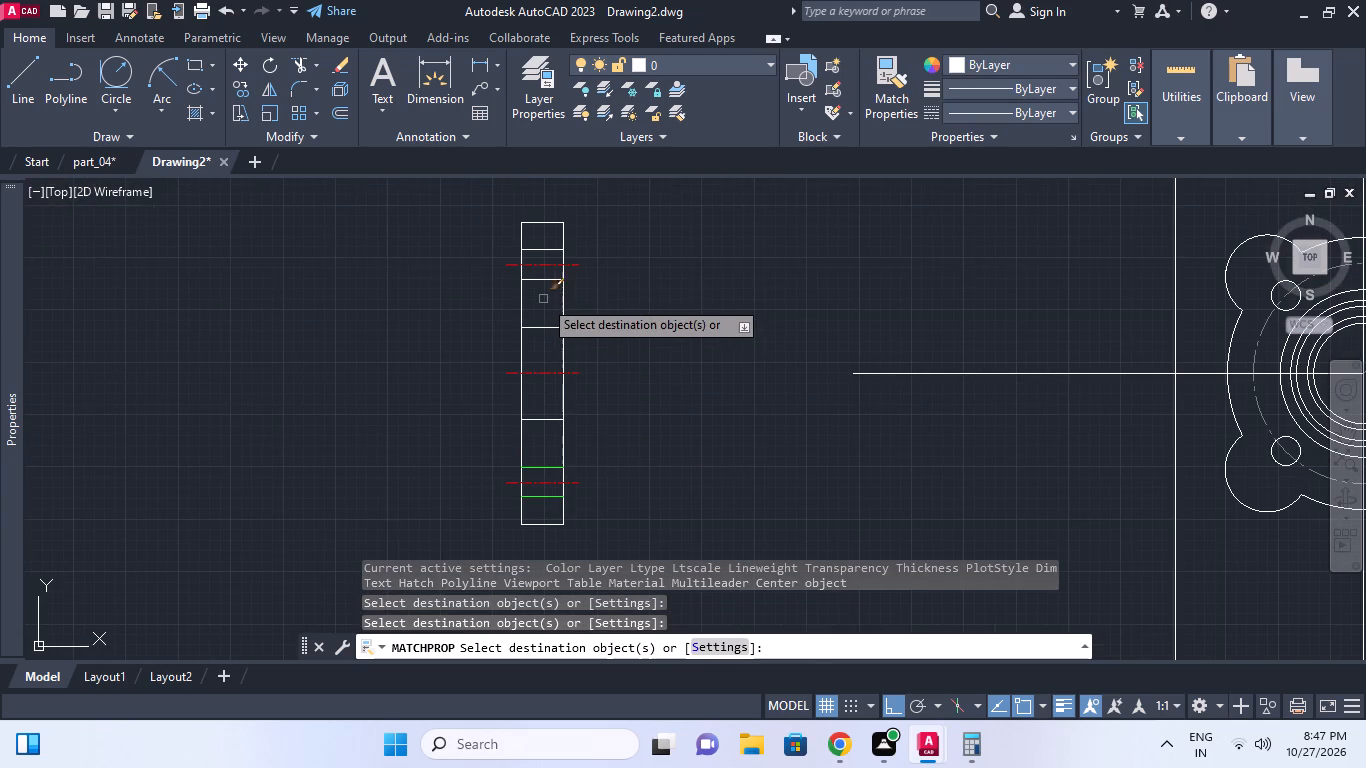
{"action": "left_click", "coordinate": [543, 285]}
{"action": "left_click", "coordinate": [539, 280]}
{"action": "left_click", "coordinate": [540, 252]}
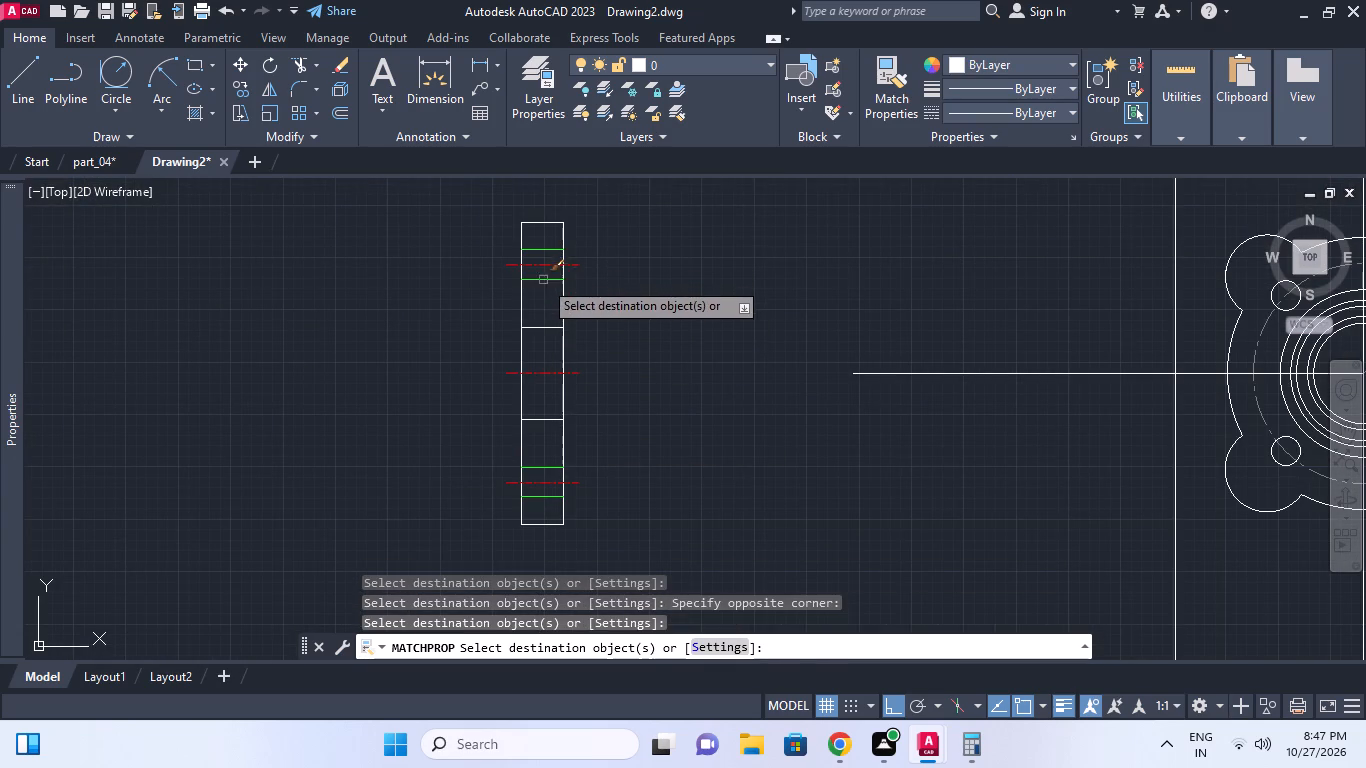
{"action": "left_click", "coordinate": [543, 280]}
{"action": "left_click", "coordinate": [544, 330]}
{"action": "left_click", "coordinate": [542, 422]}
{"action": "scroll", "coordinate": [581, 404], "scroll_direction": "down", "scroll_amount": 2}
{"action": "middle_click", "coordinate": [582, 410]}
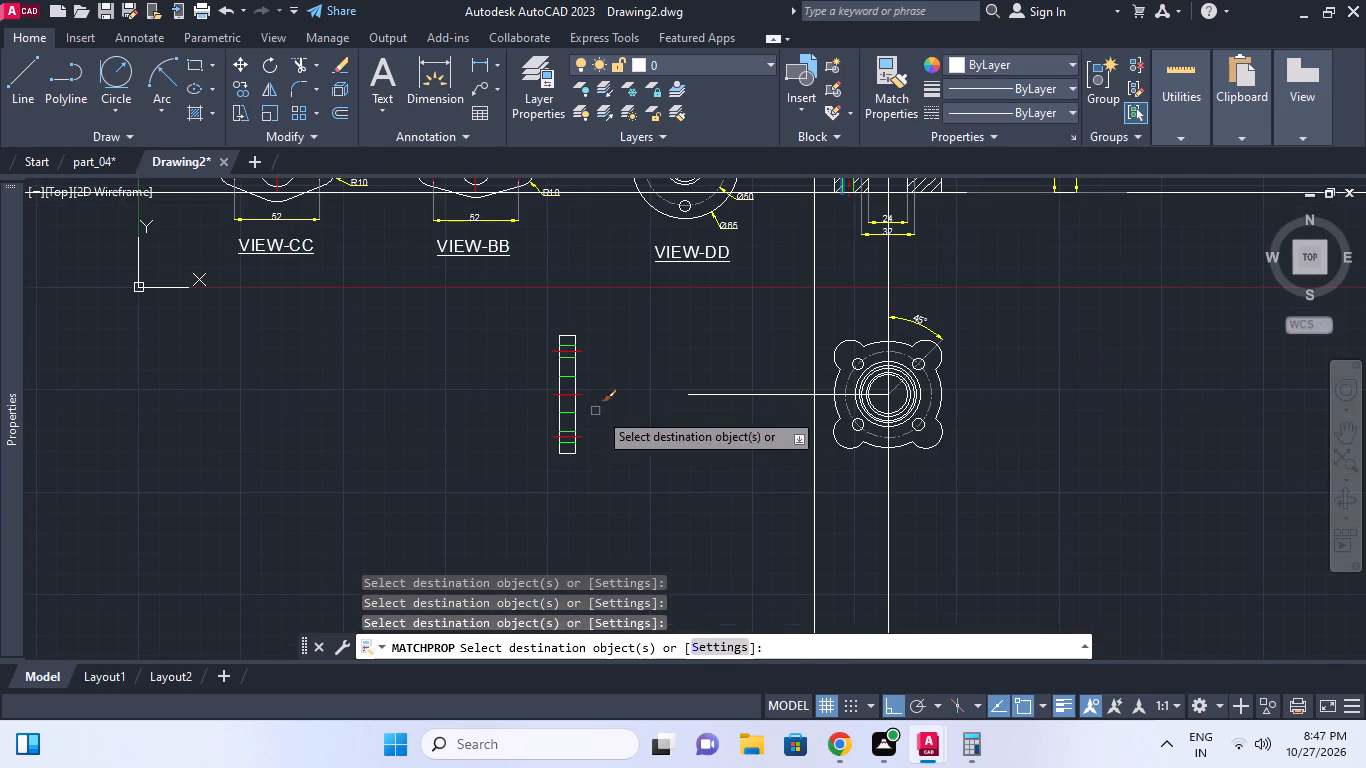
{"action": "key", "text": "Escape"}
Cut the complete flange side view and paste it back as a block near the top view's horizontal line.
{"action": "left_click", "coordinate": [473, 298]}
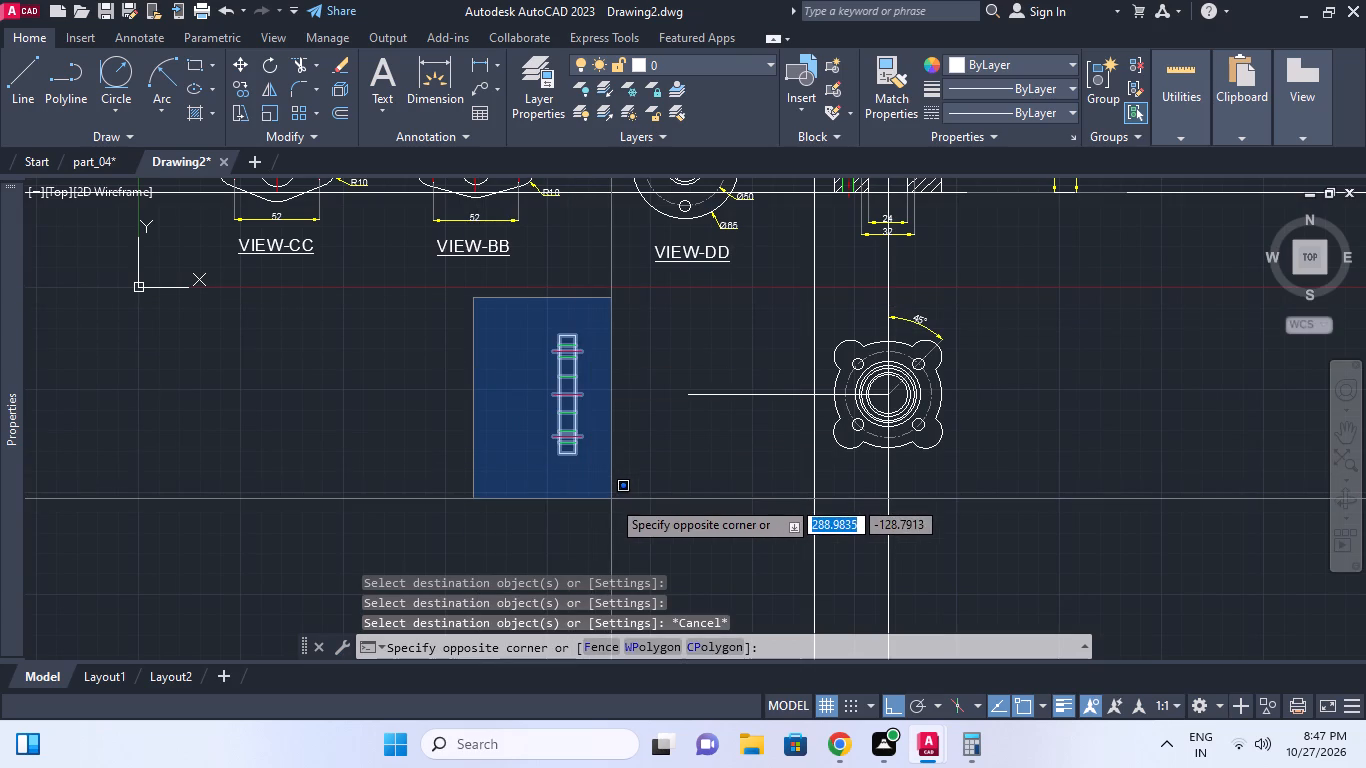
{"action": "left_click", "coordinate": [611, 499]}
{"action": "key", "text": "ctrl+x"}
{"action": "key", "text": "ctrl+shift+v"}
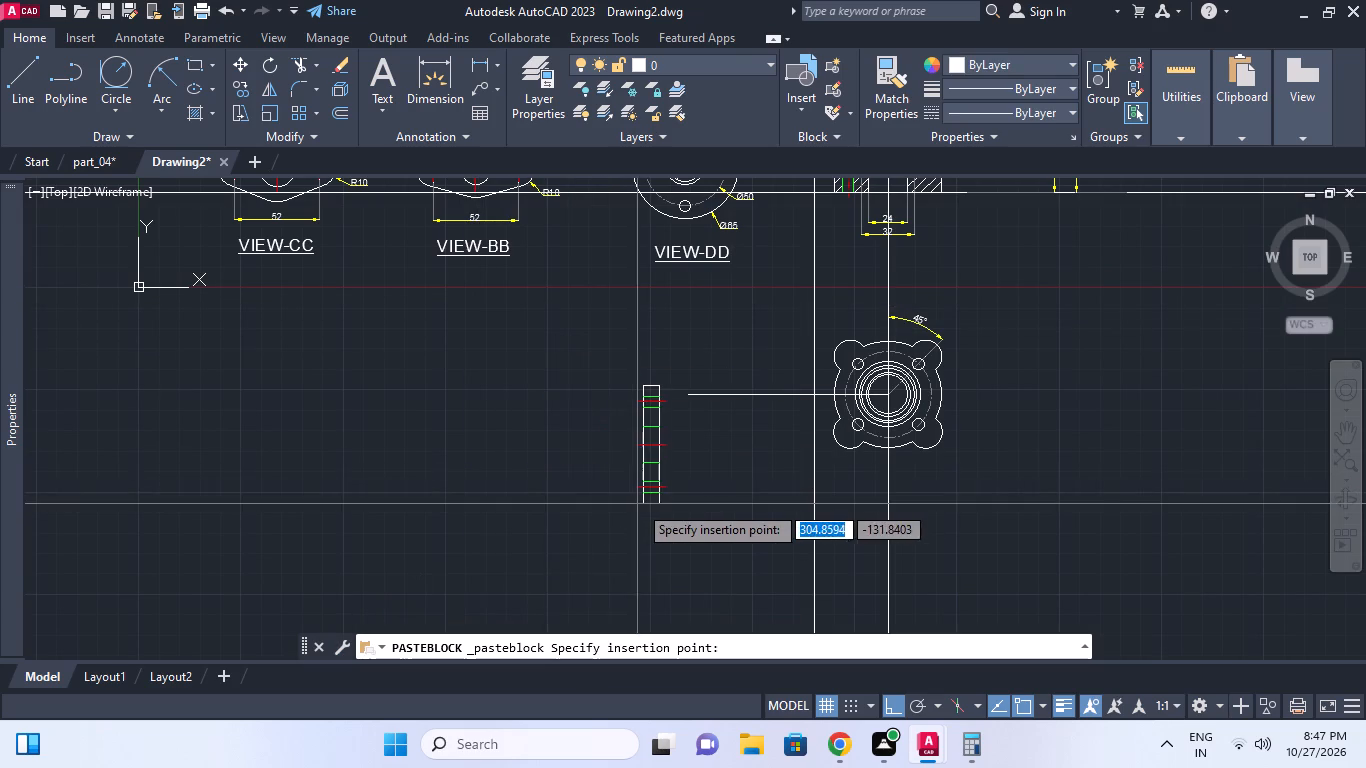
{"action": "left_click", "coordinate": [639, 452]}
Move the flange block by the midpoint of its outer edge to the free end of the top view's horizontal line.
{"action": "left_click", "coordinate": [650, 457]}
{"action": "left_click", "coordinate": [641, 434]}
{"action": "middle_click_drag", "start_coordinate": [642, 419], "coordinate": [631, 443]}
{"action": "scroll", "coordinate": [631, 443], "scroll_direction": "up", "scroll_amount": 2}
{"action": "key", "text": "m"}
{"action": "key", "text": "space"}
{"action": "left_click", "coordinate": [635, 379]}
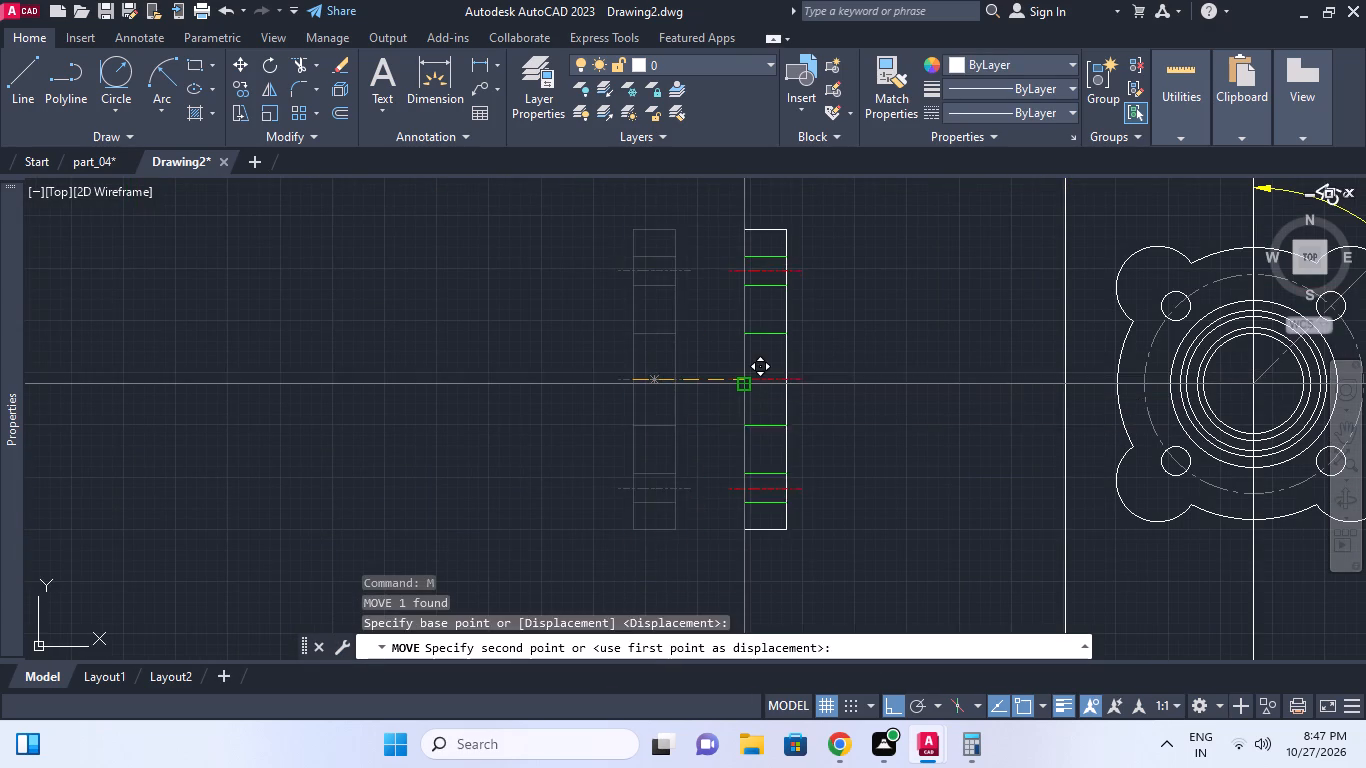
{"action": "left_click", "coordinate": [744, 383]}
{"action": "scroll", "coordinate": [820, 377], "scroll_direction": "down", "scroll_amount": 1}
{"action": "middle_click_drag", "start_coordinate": [812, 387], "coordinate": [802, 399]}
Move the flange block horizontally toward the top view until its outer edge lies on the nearer vertical construction line.
{"action": "left_click", "coordinate": [886, 421]}
{"action": "scroll", "coordinate": [878, 433], "scroll_direction": "down", "scroll_amount": 1}
{"action": "double_click", "coordinate": [843, 454]}
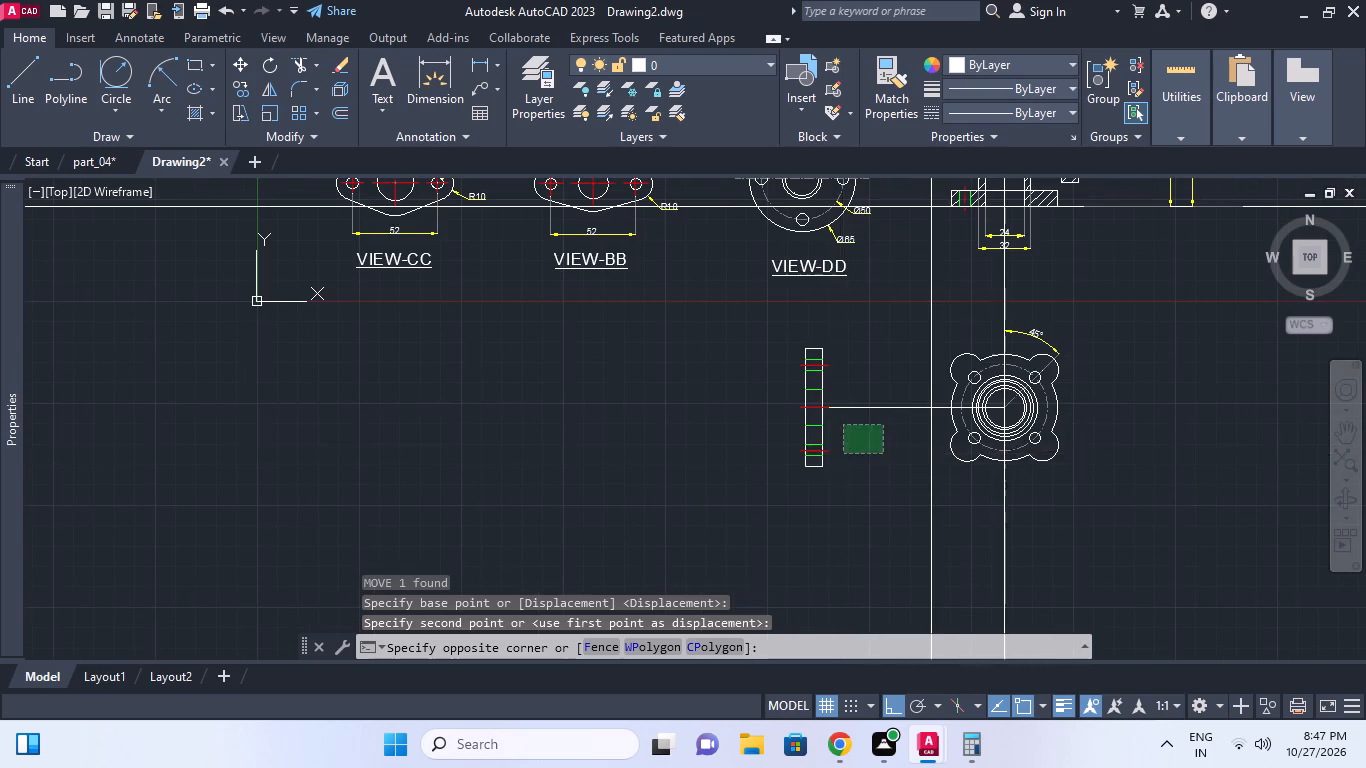
{"action": "left_click", "coordinate": [708, 426]}
{"action": "middle_click_drag", "start_coordinate": [747, 445], "coordinate": [619, 446]}
{"action": "left_click", "coordinate": [679, 452]}
{"action": "left_click_drag", "start_coordinate": [735, 477], "coordinate": [669, 452]}
{"action": "left_click", "coordinate": [617, 430]}
{"action": "middle_click_drag", "start_coordinate": [684, 448], "coordinate": [610, 471]}
{"action": "scroll", "coordinate": [610, 471], "scroll_direction": "up", "scroll_amount": 1}
{"action": "key", "text": "m"}
{"action": "key", "text": "space"}
{"action": "left_click", "coordinate": [600, 403]}
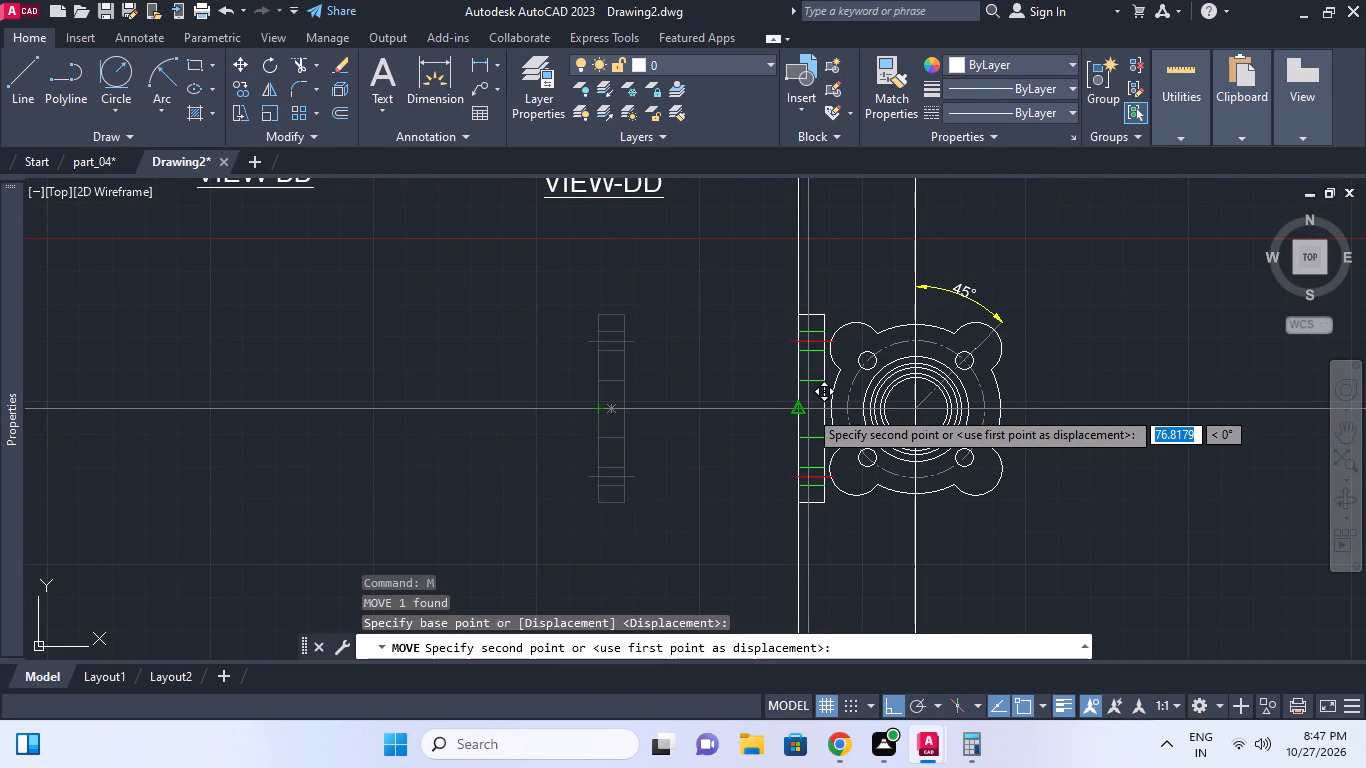
{"action": "left_click", "coordinate": [802, 409]}
{"action": "scroll", "coordinate": [803, 404], "scroll_direction": "up", "scroll_amount": 2}
{"action": "scroll", "coordinate": [863, 470], "scroll_direction": "down", "scroll_amount": 1}
{"action": "scroll", "coordinate": [944, 482], "scroll_direction": "down", "scroll_amount": 1}
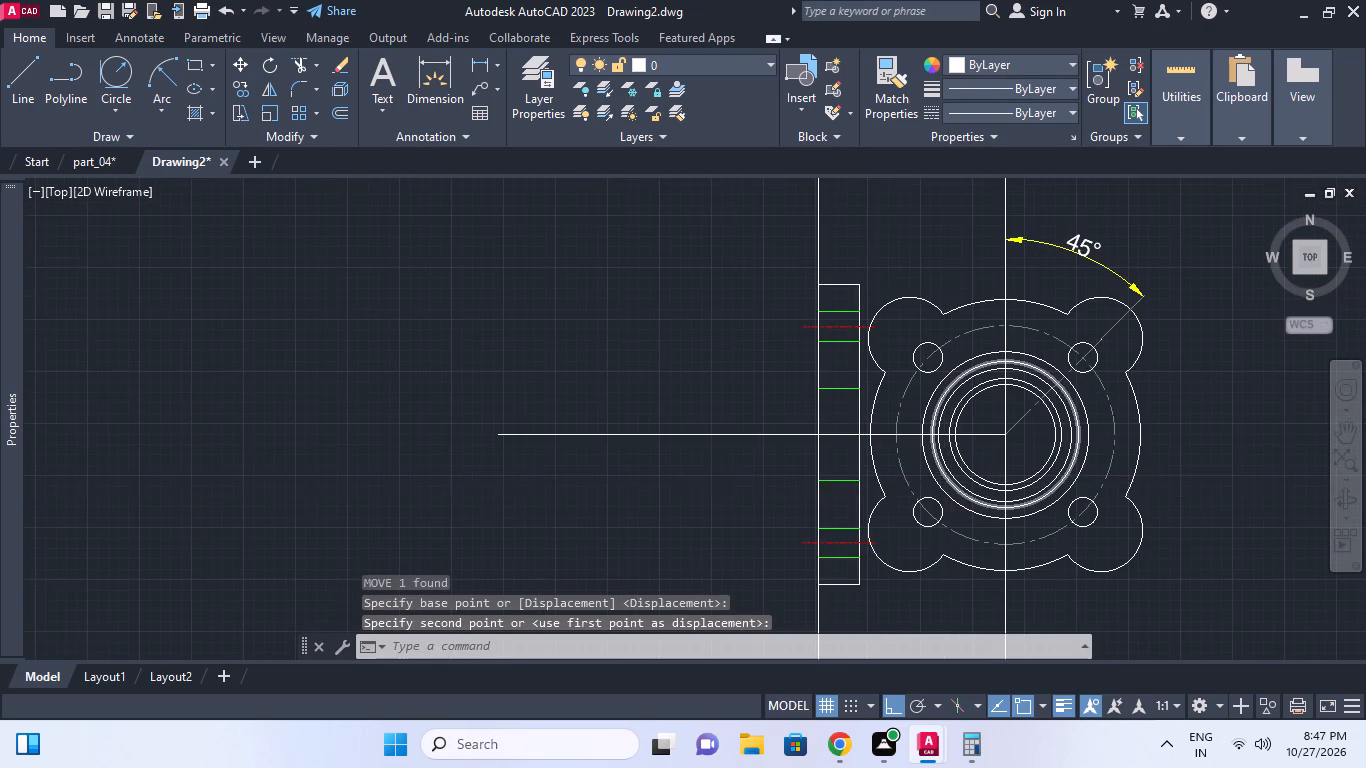
{"action": "middle_click_drag", "start_coordinate": [944, 482], "coordinate": [849, 467]}
{"action": "scroll", "coordinate": [844, 467], "scroll_direction": "up", "scroll_amount": 1}
{"action": "middle_click_drag", "start_coordinate": [839, 475], "coordinate": [824, 433]}
{"action": "middle_click_drag", "start_coordinate": [800, 489], "coordinate": [790, 474]}
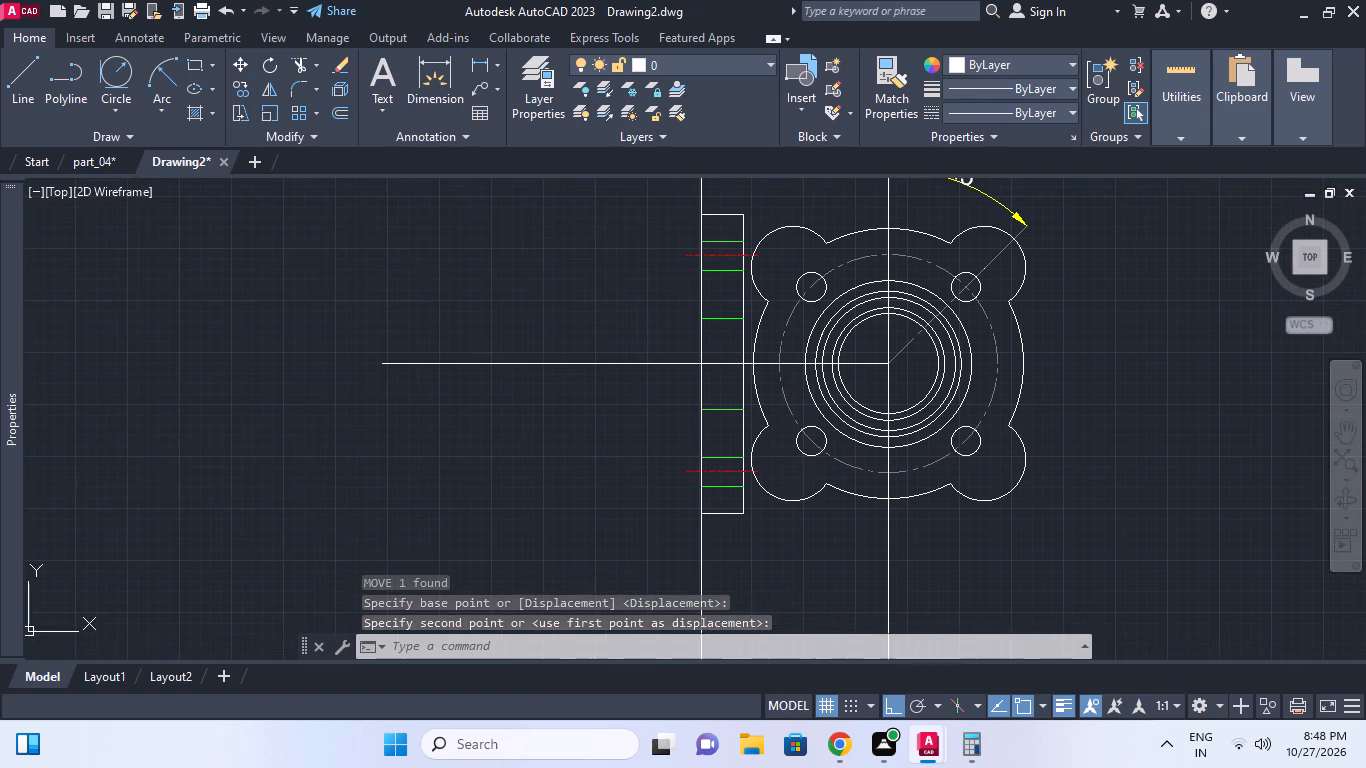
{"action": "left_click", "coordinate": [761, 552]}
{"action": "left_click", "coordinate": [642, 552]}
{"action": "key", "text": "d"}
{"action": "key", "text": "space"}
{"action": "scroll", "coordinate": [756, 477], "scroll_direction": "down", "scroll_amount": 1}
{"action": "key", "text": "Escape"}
Erase the vertical construction line running along the side flange's outer edge.
{"action": "left_click", "coordinate": [755, 548]}
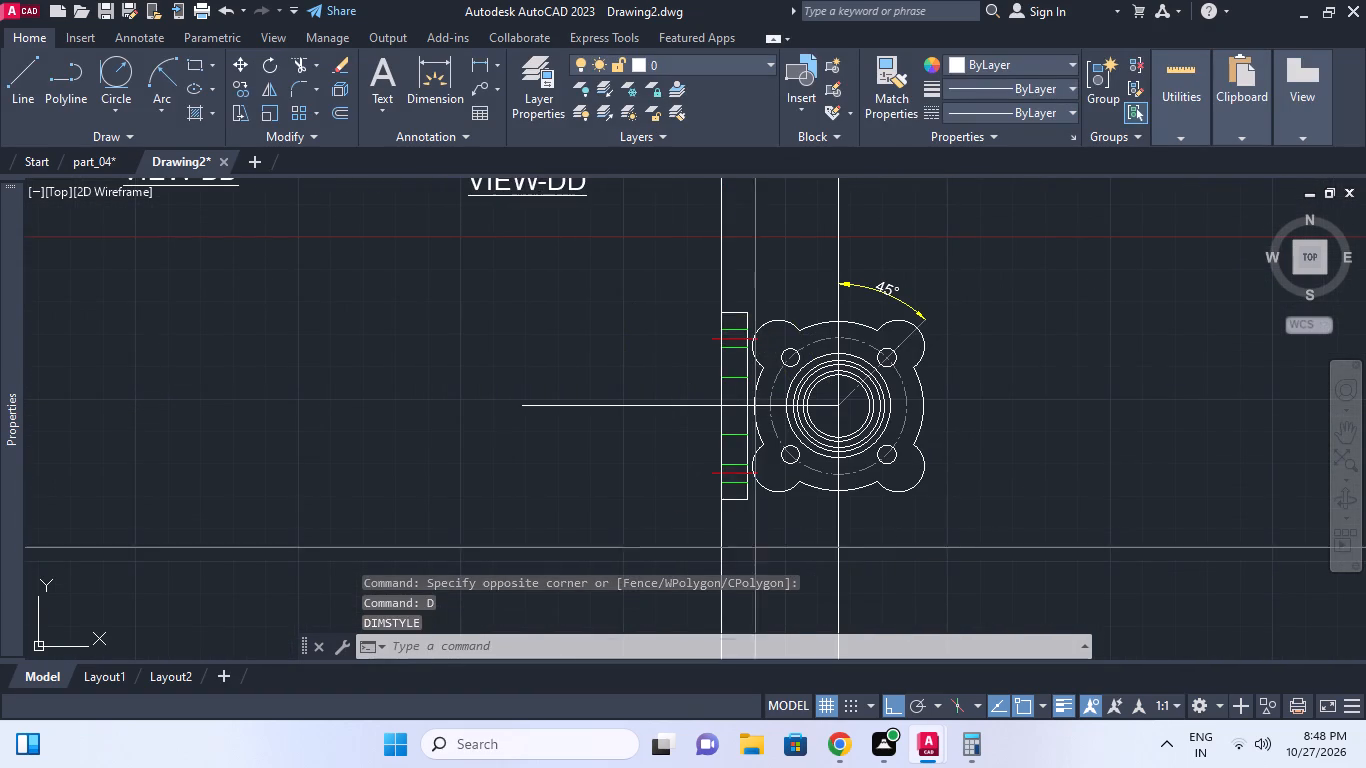
{"action": "left_click", "coordinate": [642, 525]}
{"action": "key", "text": "e"}
{"action": "key", "text": "space"}
Draw two short horizontal lines joining the base flange outline's upper and lower side notches to the side flange's inner edge.
{"action": "scroll", "coordinate": [780, 533], "scroll_direction": "down", "scroll_amount": 1}
{"action": "middle_click_drag", "start_coordinate": [779, 531], "coordinate": [864, 478]}
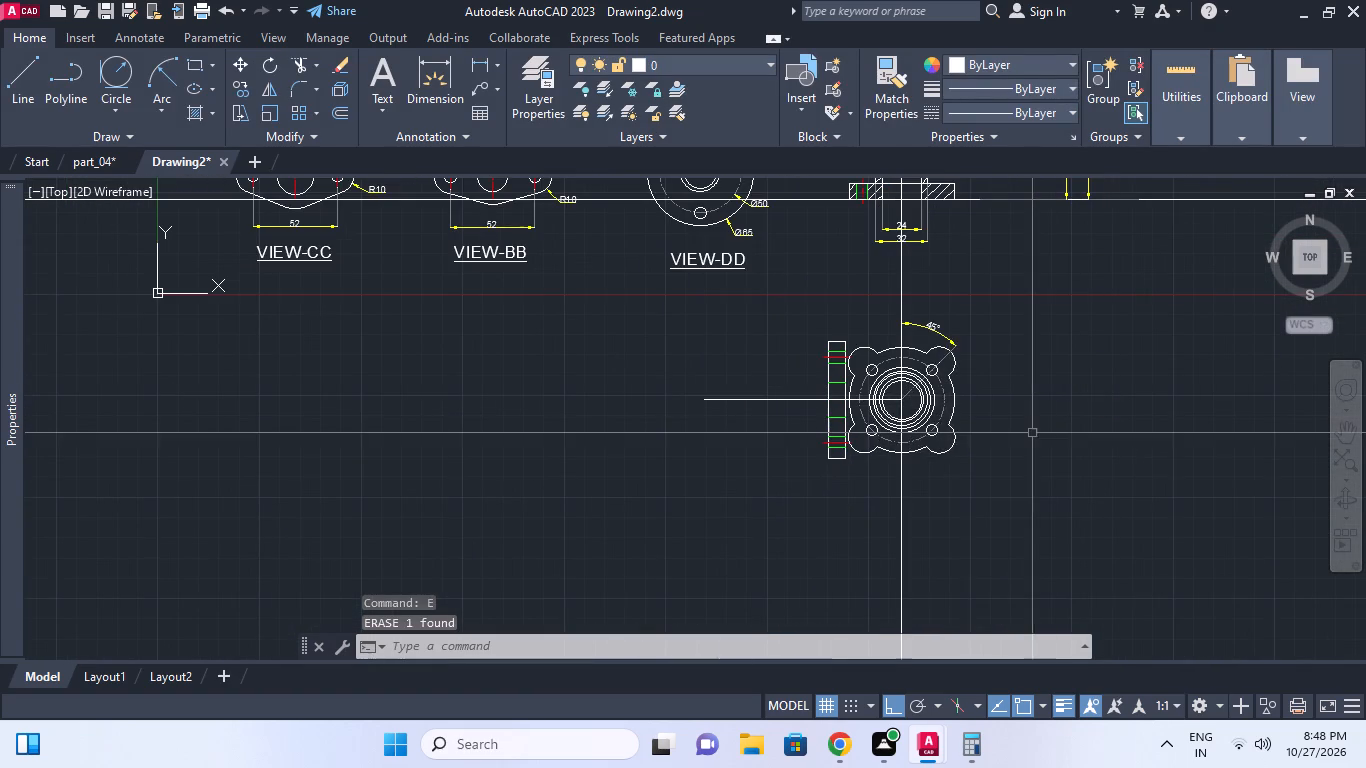
{"action": "scroll", "coordinate": [918, 379], "scroll_direction": "up", "scroll_amount": 1}
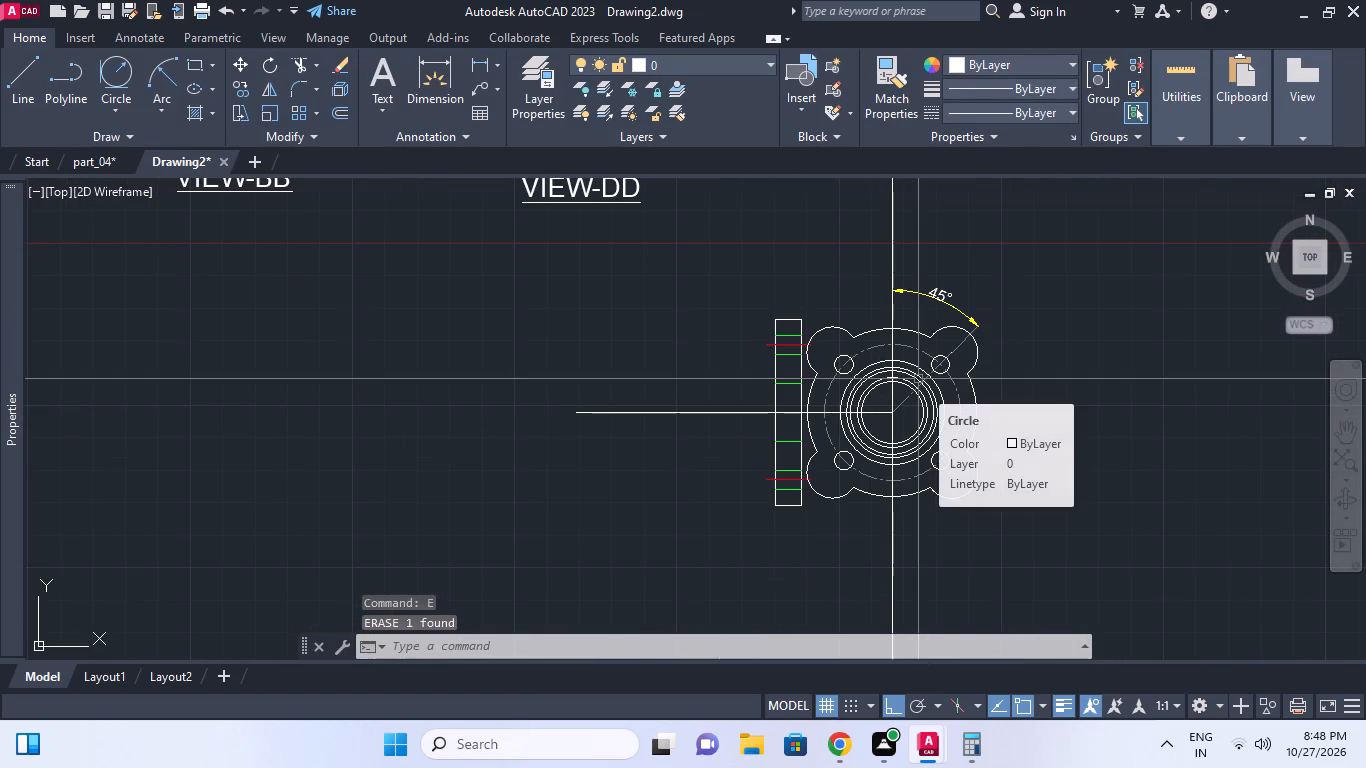
{"action": "scroll", "coordinate": [917, 379], "scroll_direction": "up", "scroll_amount": 2}
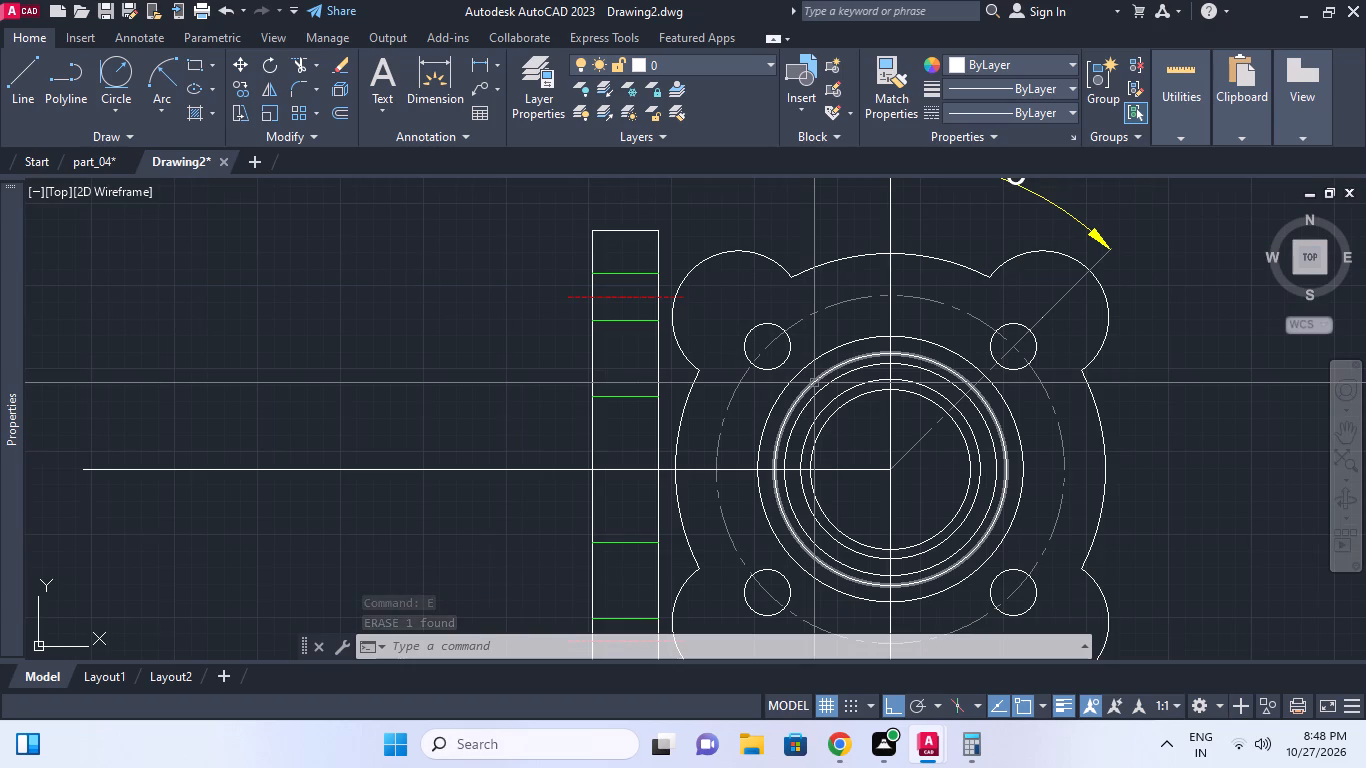
{"action": "key", "text": "l"}
{"action": "key", "text": "space"}
{"action": "left_click", "coordinate": [695, 369]}
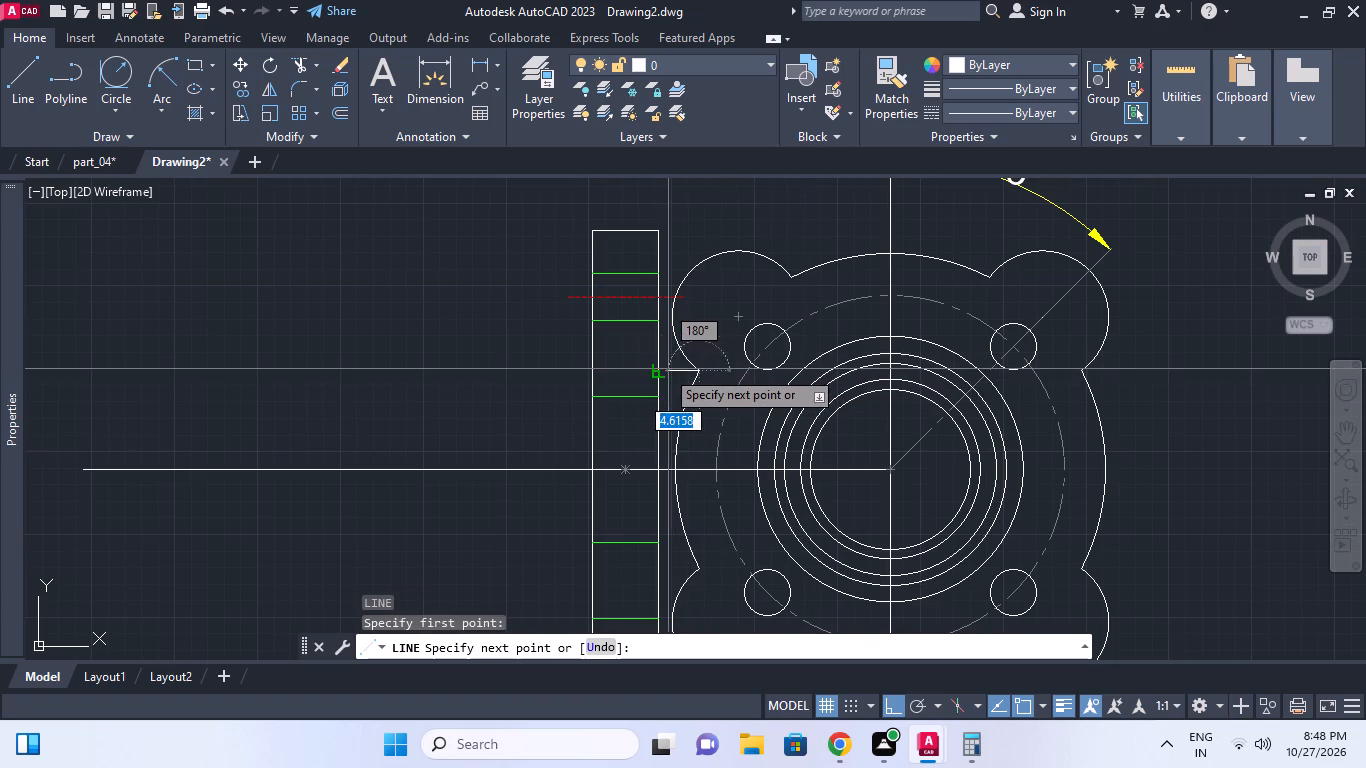
{"action": "left_click", "coordinate": [658, 369]}
{"action": "key", "text": "Escape"}
{"action": "scroll", "coordinate": [706, 400], "scroll_direction": "down", "scroll_amount": 2}
{"action": "middle_click_drag", "start_coordinate": [706, 400], "coordinate": [718, 319]}
{"action": "key", "text": "space"}
{"action": "scroll", "coordinate": [705, 429], "scroll_direction": "up", "scroll_amount": 2}
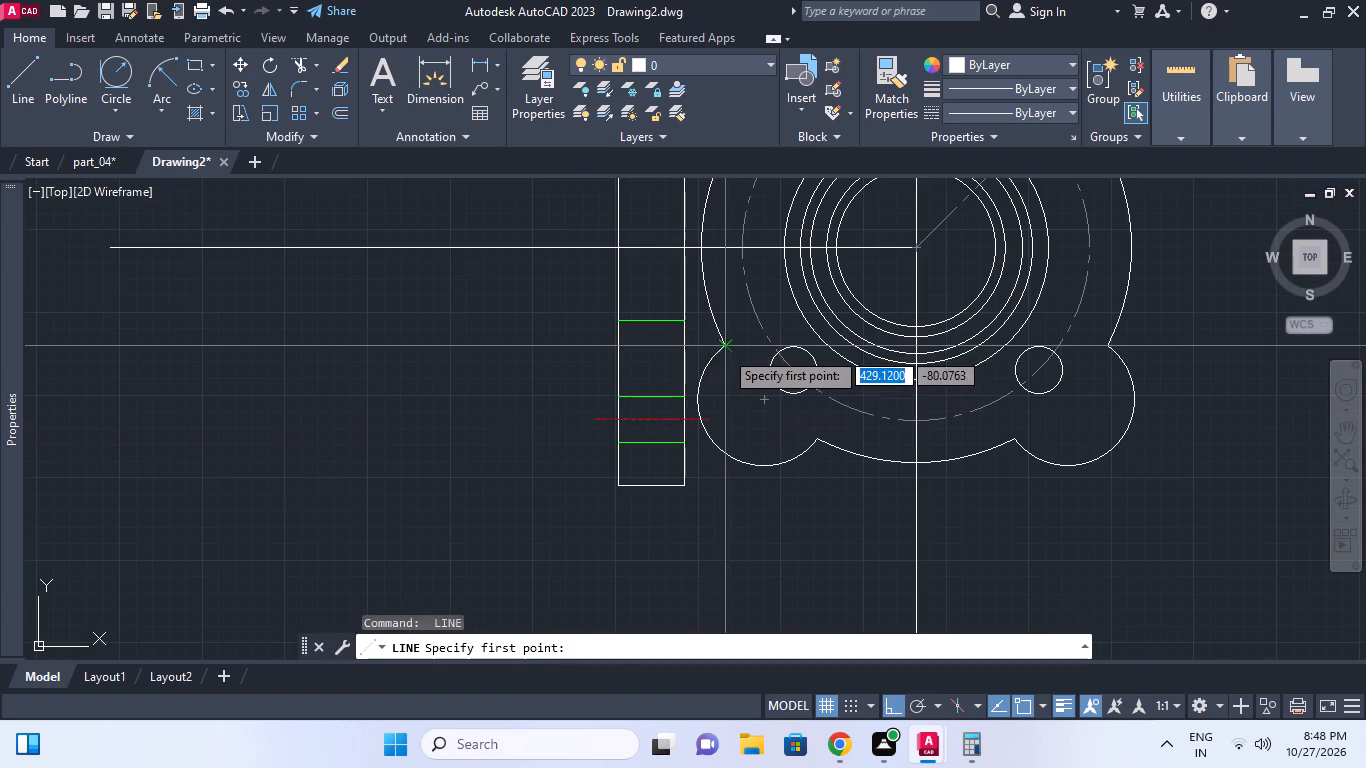
{"action": "left_click", "coordinate": [724, 345]}
{"action": "left_click", "coordinate": [688, 344]}
{"action": "key", "text": "Escape"}
Erase the long horizontal line running from the top view's centre through the side flange.
{"action": "scroll", "coordinate": [757, 362], "scroll_direction": "down", "scroll_amount": 3}
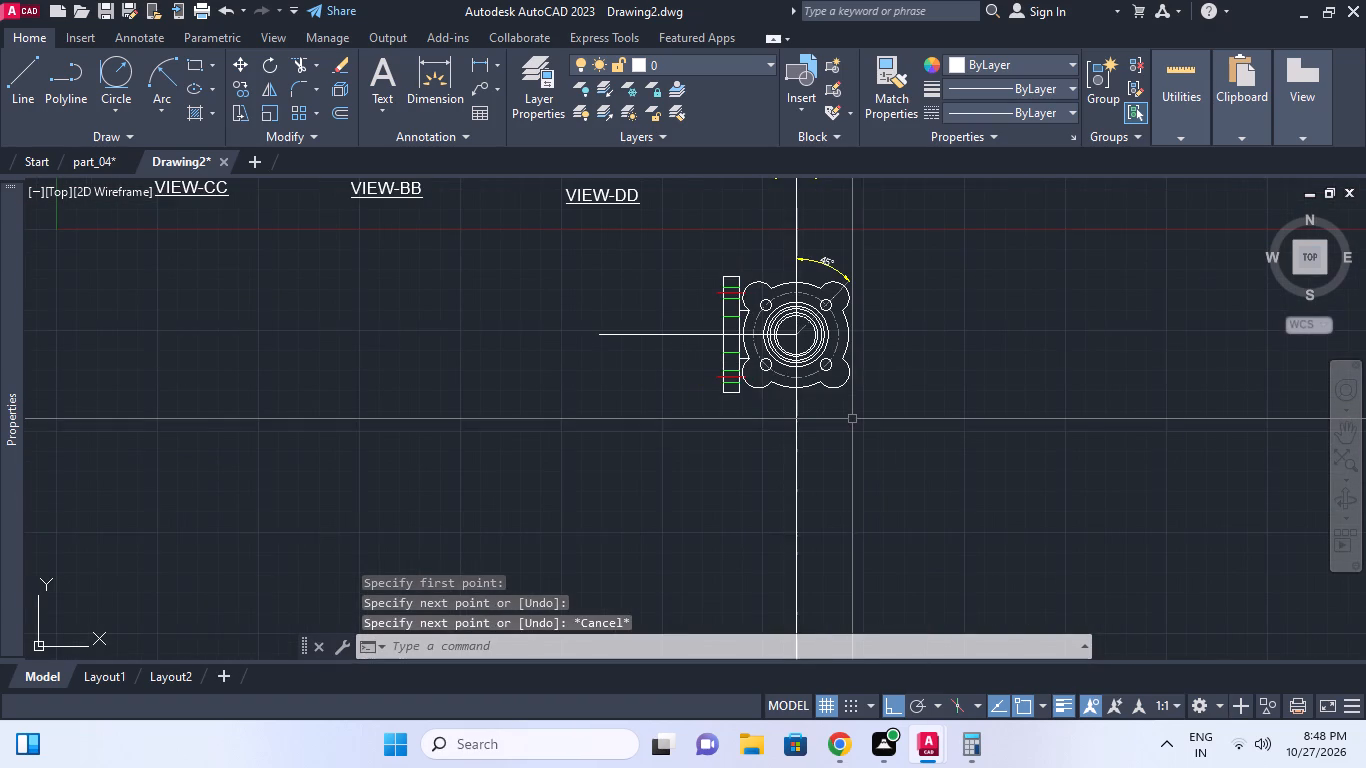
{"action": "middle_click_drag", "start_coordinate": [801, 410], "coordinate": [735, 399]}
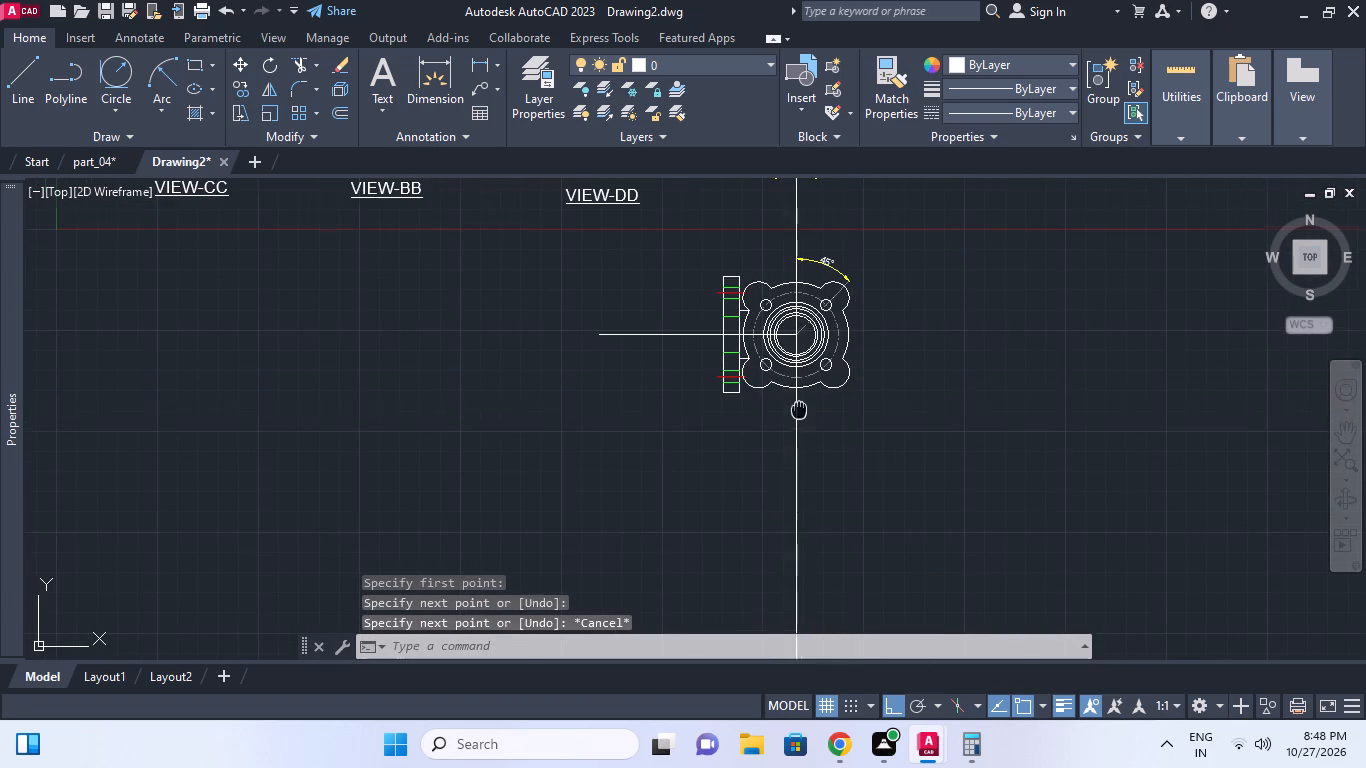
{"action": "middle_click_drag", "start_coordinate": [735, 399], "coordinate": [741, 398]}
{"action": "middle_click_drag", "start_coordinate": [812, 398], "coordinate": [810, 388]}
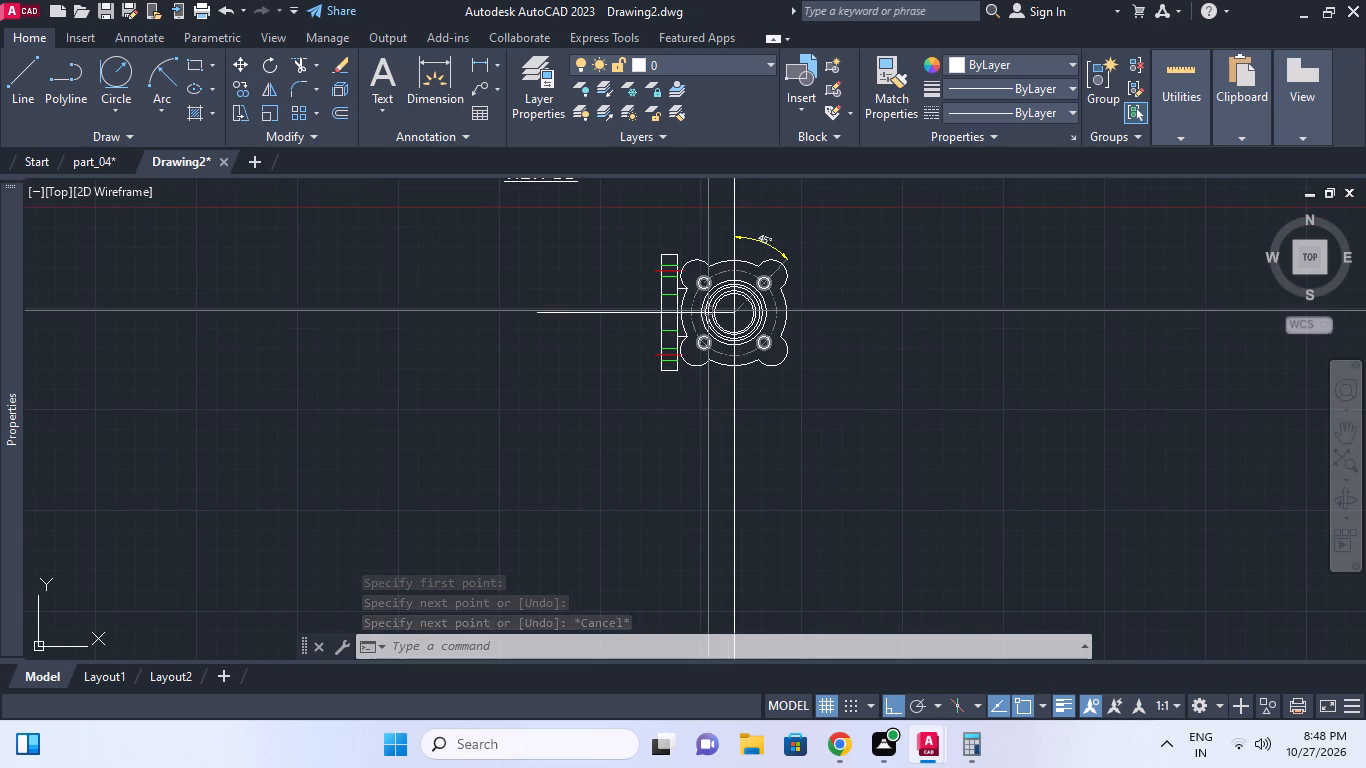
{"action": "left_click_drag", "start_coordinate": [643, 328], "coordinate": [628, 323]}
{"action": "left_click", "coordinate": [535, 297]}
{"action": "key", "text": "e"}
{"action": "key", "text": "space"}
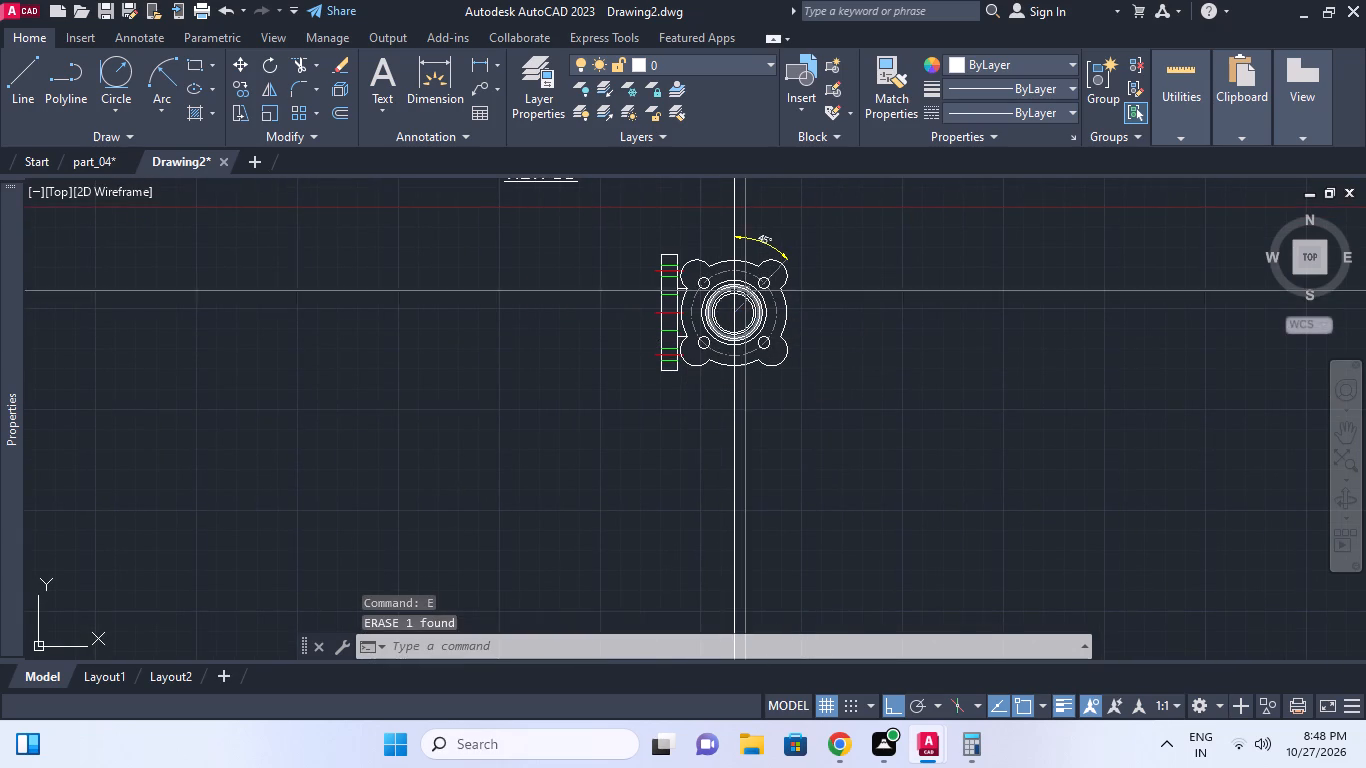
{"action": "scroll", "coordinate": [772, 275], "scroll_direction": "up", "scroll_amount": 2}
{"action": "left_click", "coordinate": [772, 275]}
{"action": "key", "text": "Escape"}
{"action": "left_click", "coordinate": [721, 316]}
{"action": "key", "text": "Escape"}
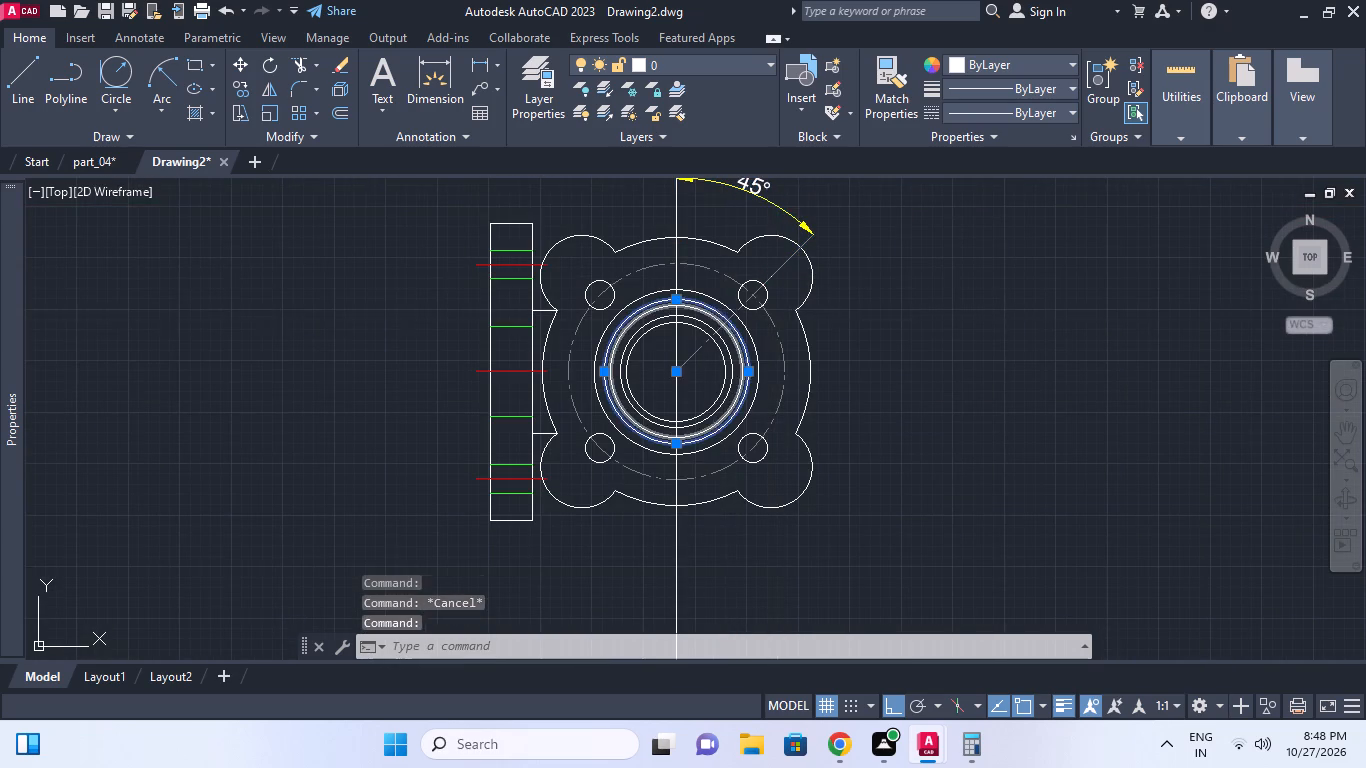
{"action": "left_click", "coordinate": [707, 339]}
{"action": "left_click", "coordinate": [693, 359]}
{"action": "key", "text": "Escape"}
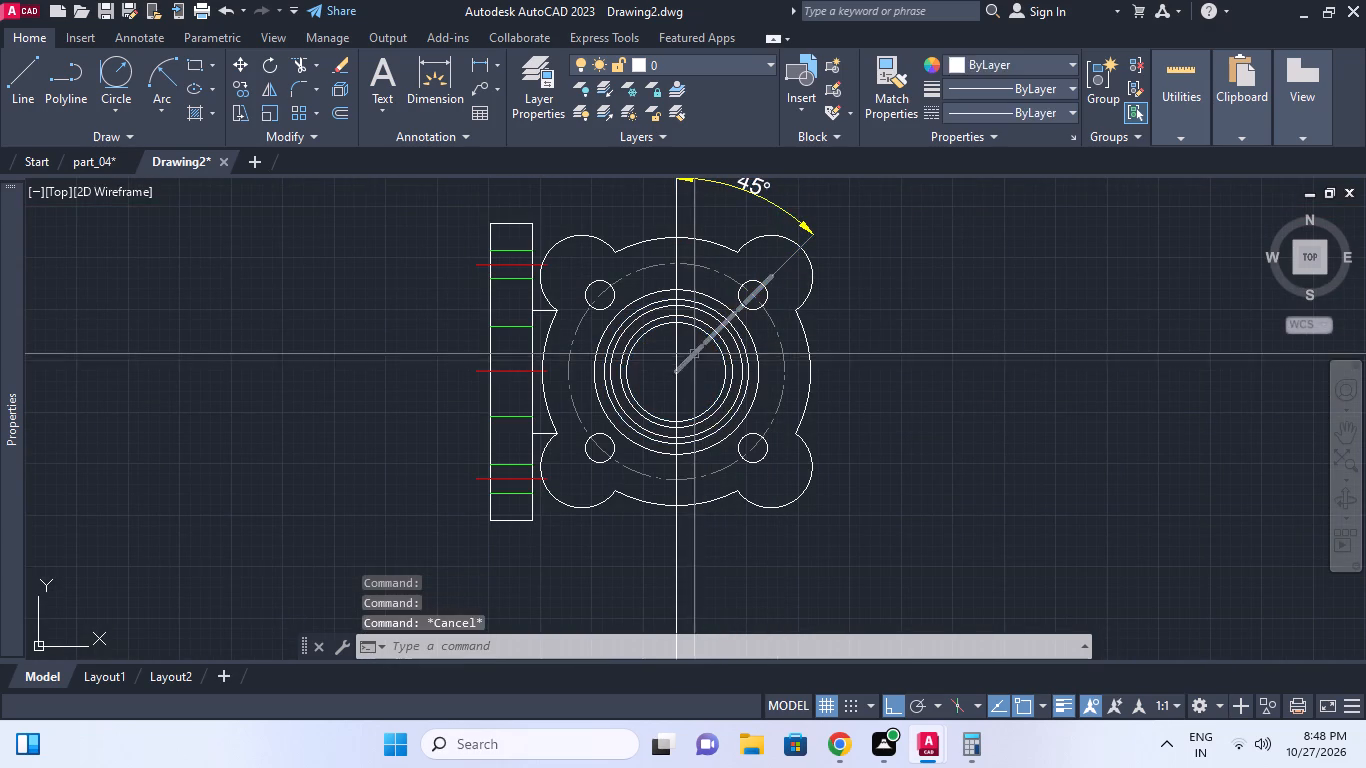
Mirror the top view's diagonal centre line about the horizontal axis through the flange centre, keeping the source line.
{"action": "left_click", "coordinate": [694, 354]}
{"action": "type", "text": "mi"}
{"action": "key", "text": "space"}
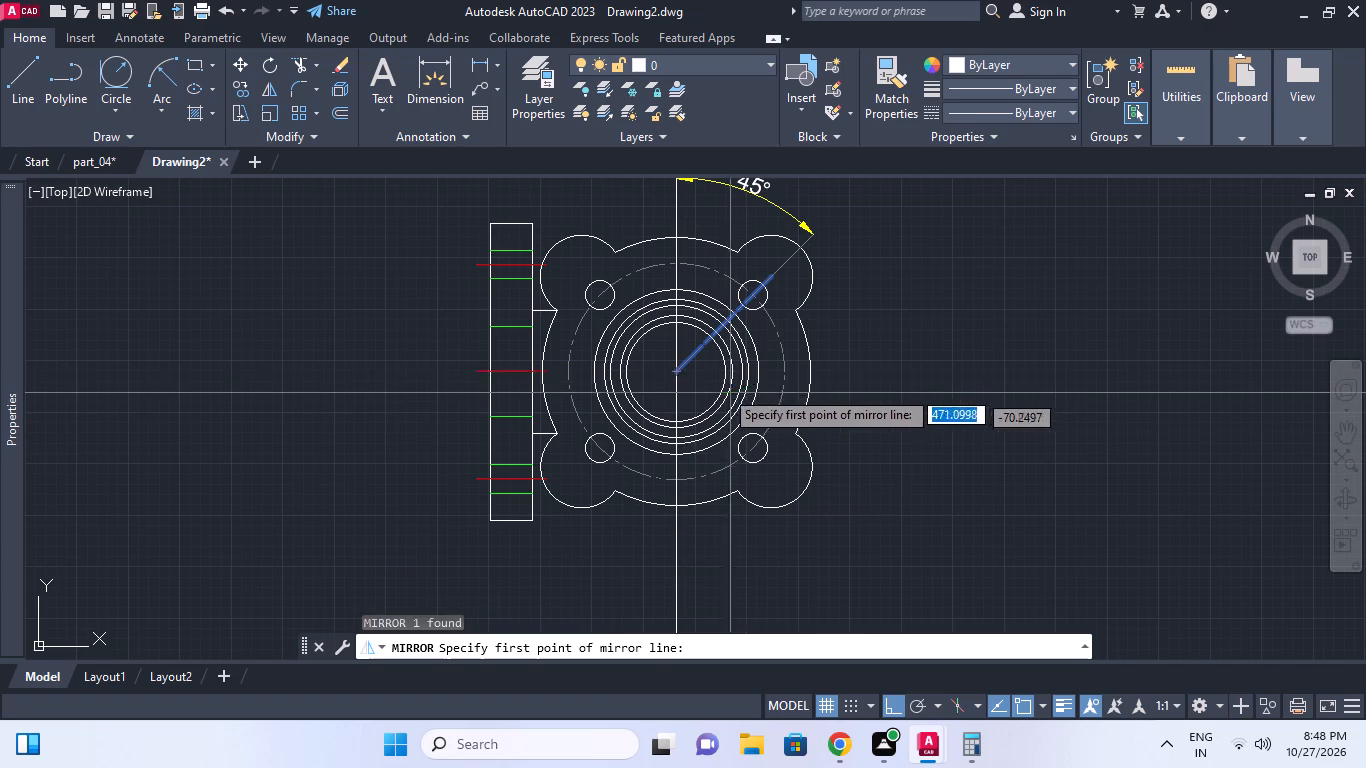
{"action": "left_click", "coordinate": [671, 374]}
{"action": "left_click", "coordinate": [863, 373]}
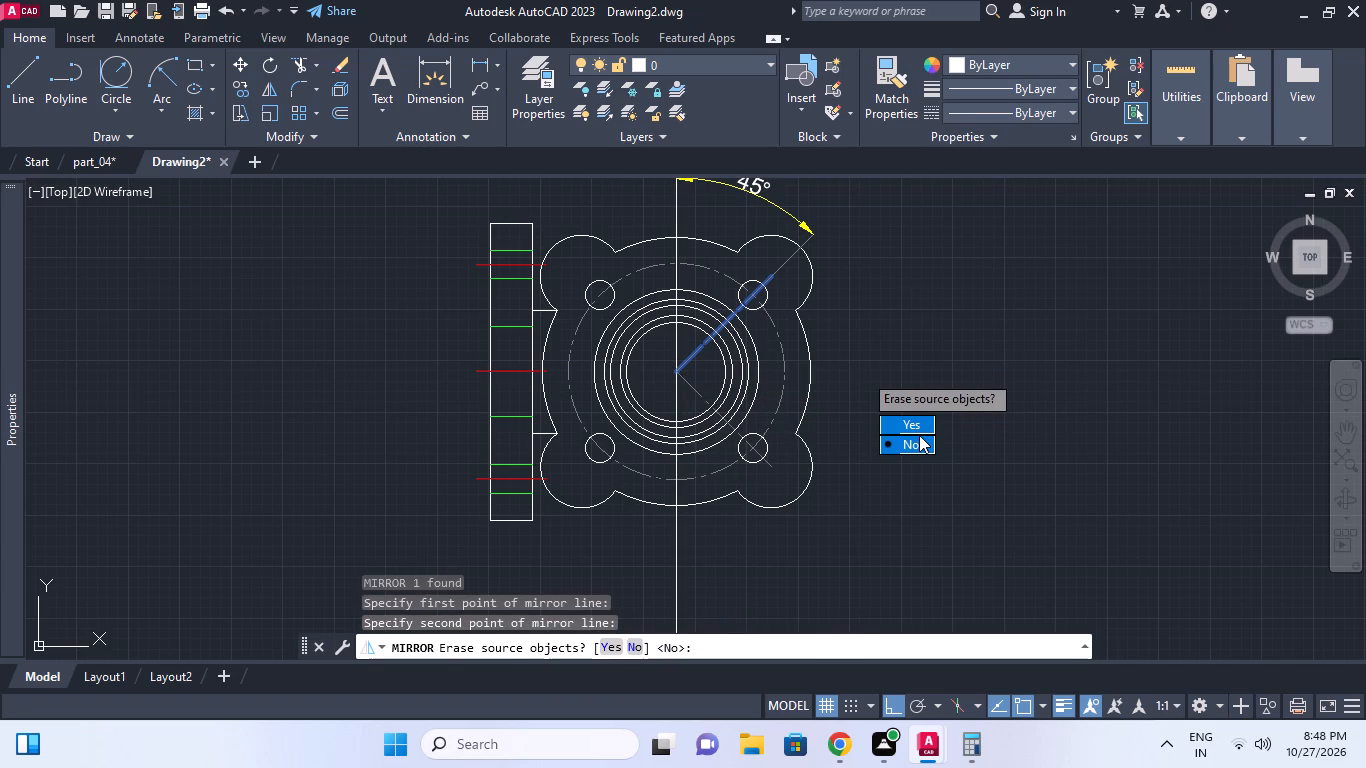
{"action": "left_click_drag", "start_coordinate": [919, 435], "coordinate": [863, 373]}
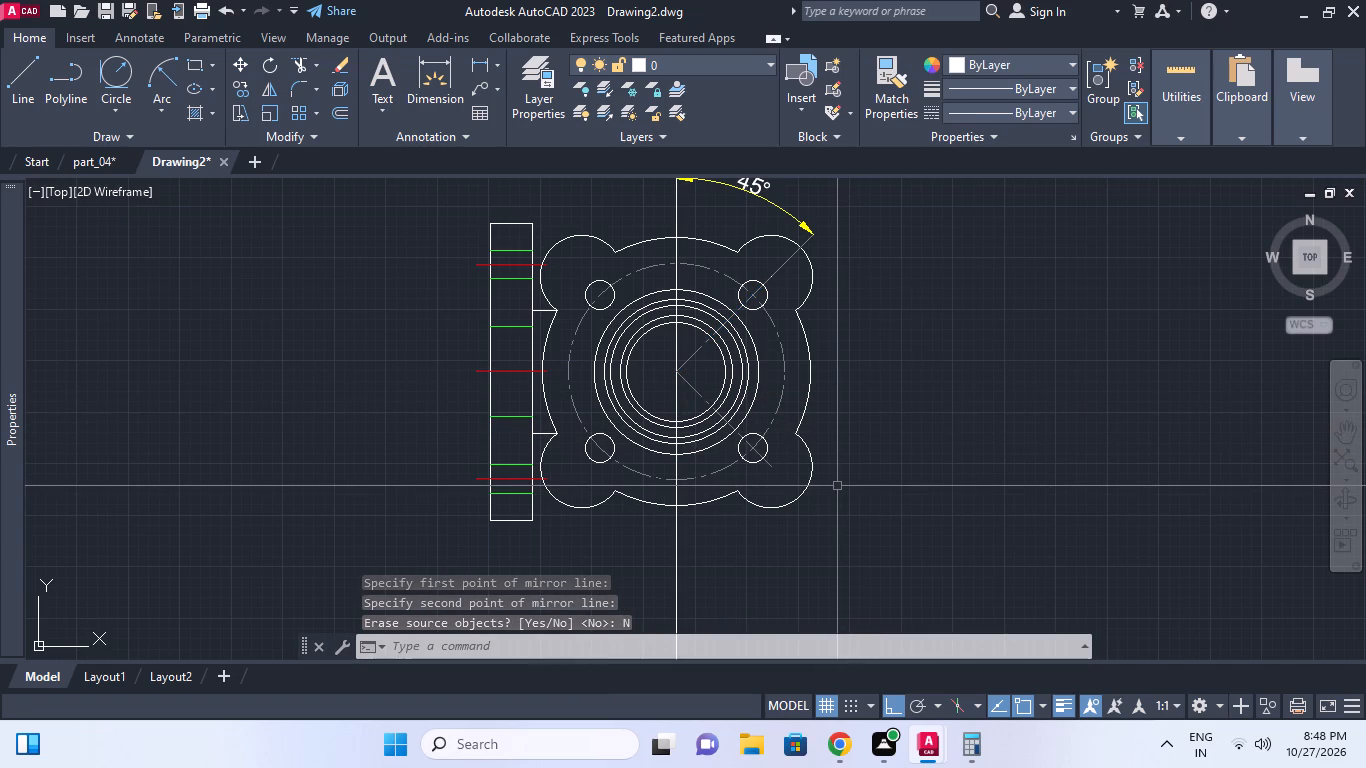
{"action": "key", "text": "Escape"}
Offset the original diagonal centre line by 45 toward the area below and outside the top view.
{"action": "middle_click", "coordinate": [872, 358]}
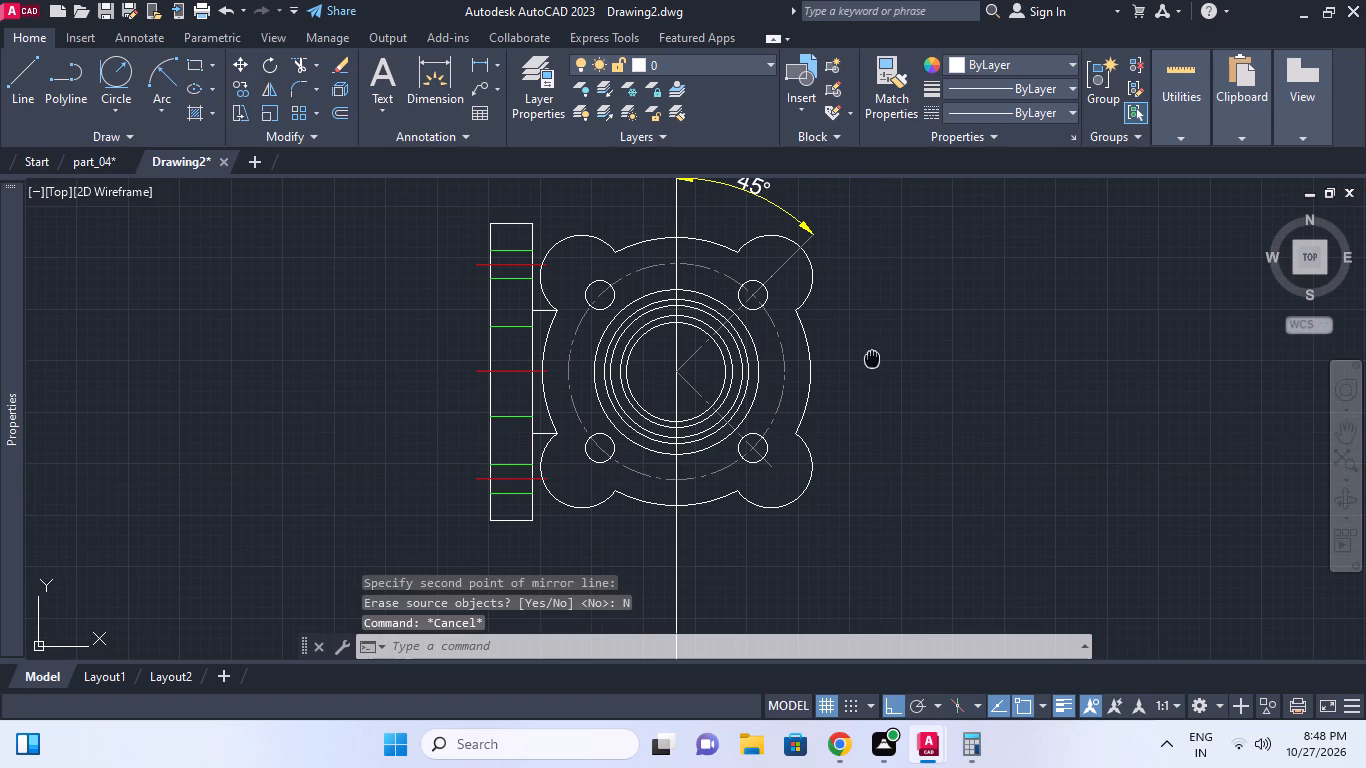
{"action": "key", "text": "o"}
{"action": "key", "text": "space"}
{"action": "type", "text": "45"}
{"action": "key", "text": "Return"}
{"action": "left_click", "coordinate": [779, 271]}
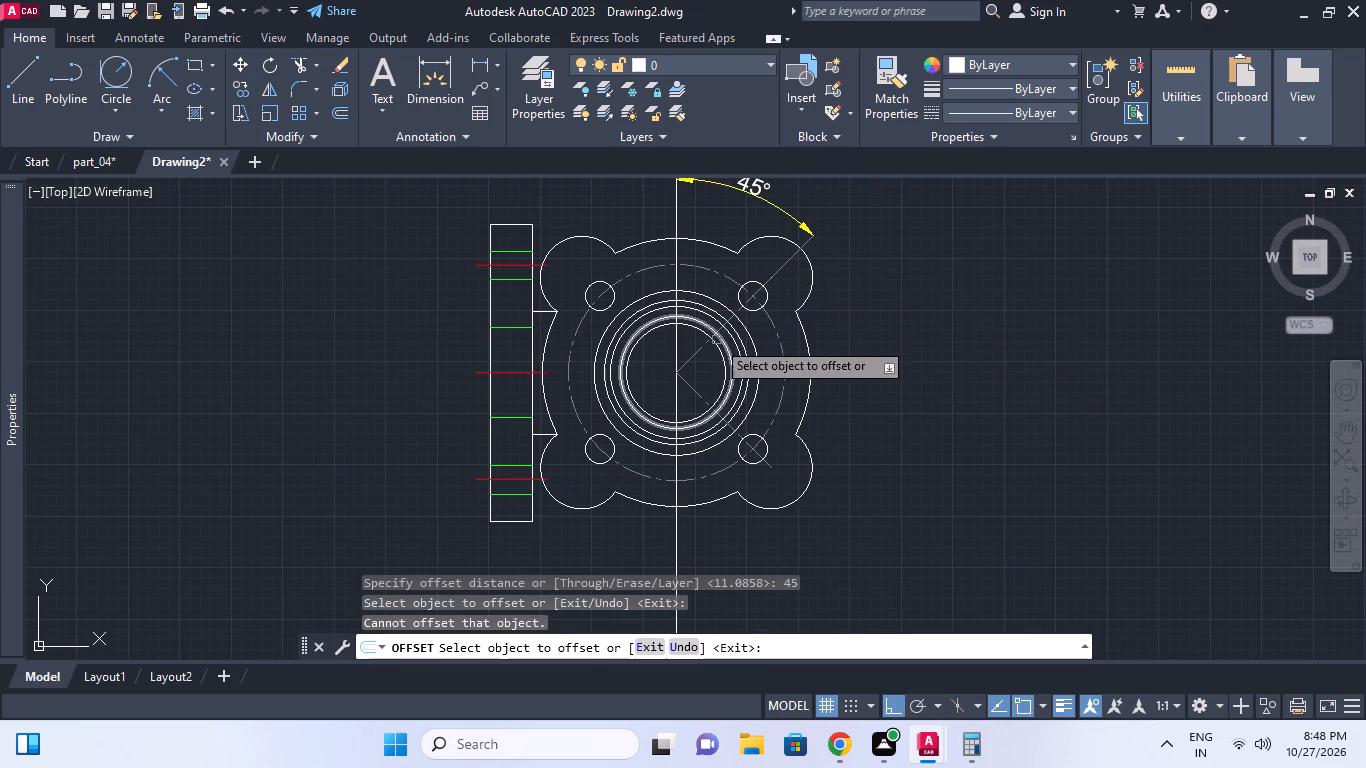
{"action": "left_click", "coordinate": [706, 345]}
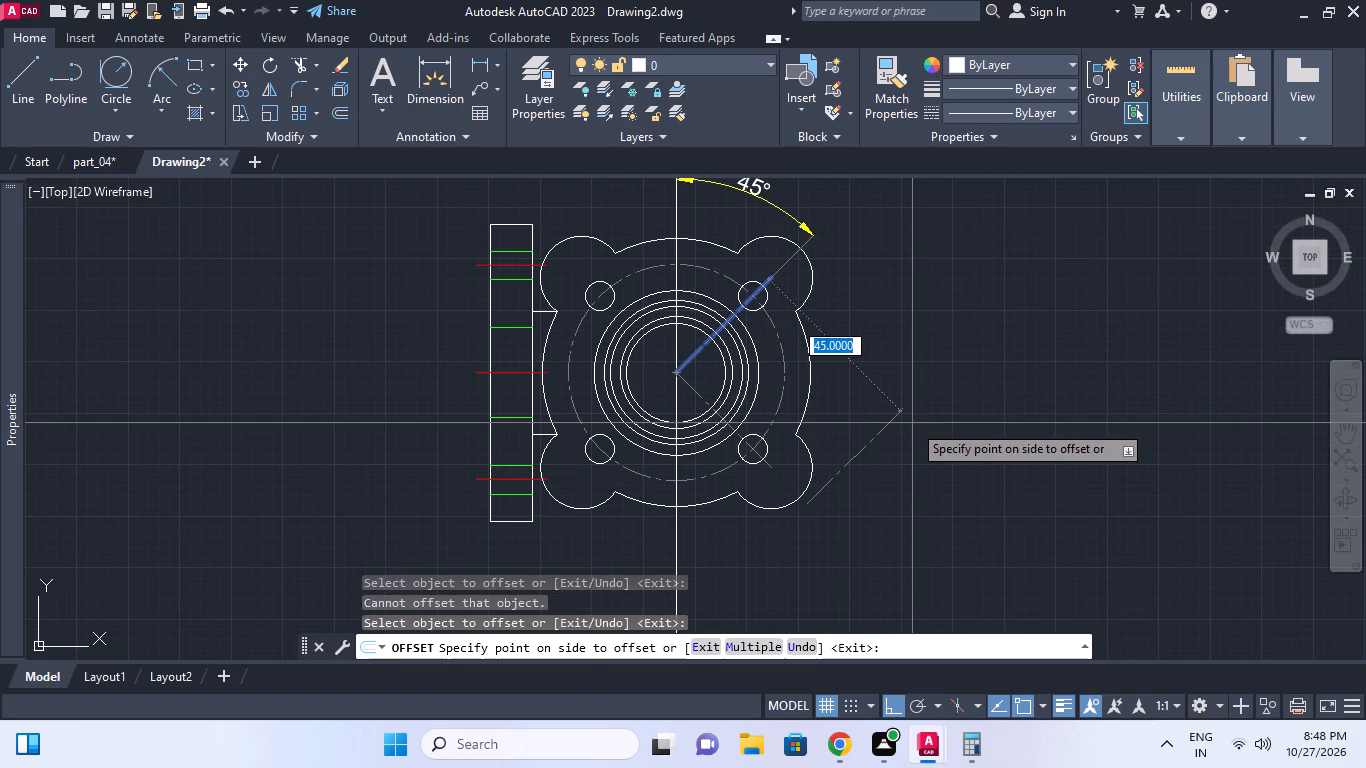
{"action": "left_click", "coordinate": [915, 424]}
{"action": "key", "text": "Escape"}
{"action": "middle_click", "coordinate": [914, 436]}
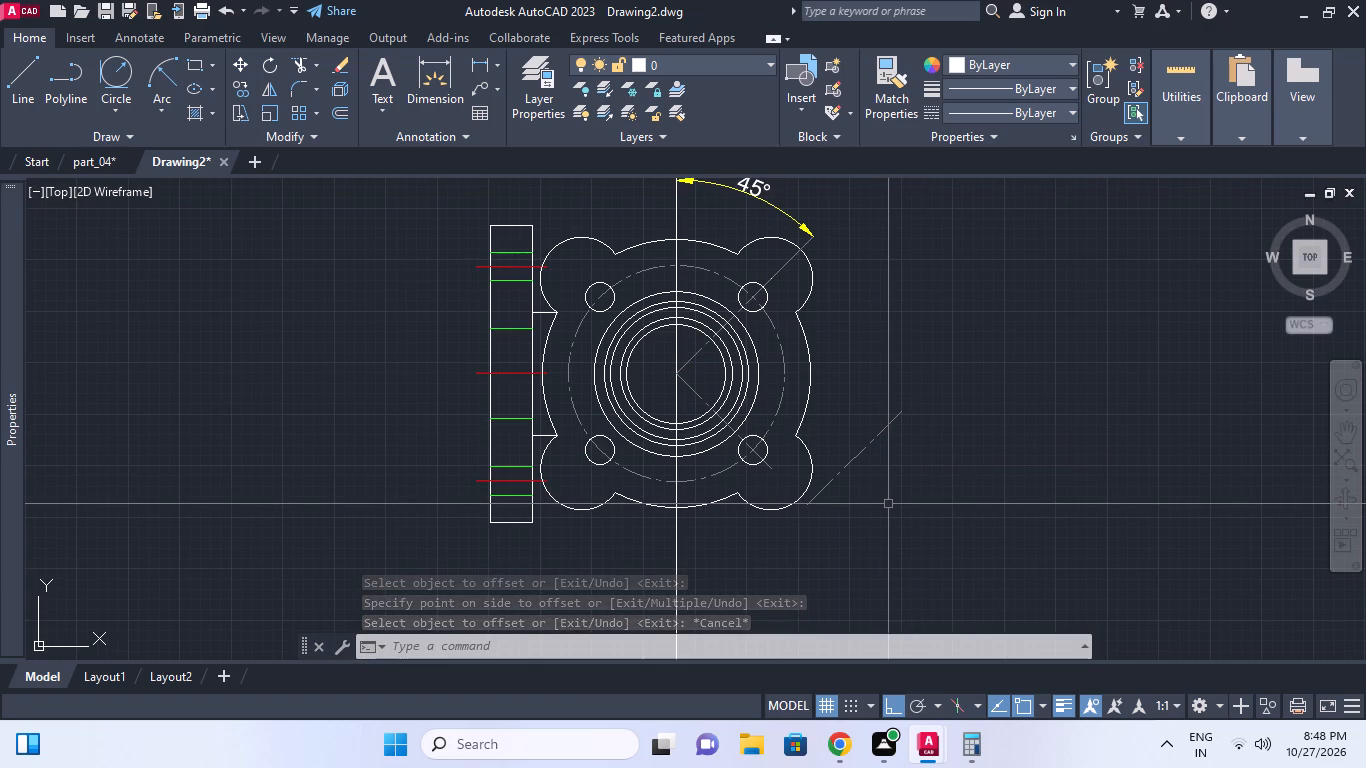
Draw an infinite construction line along the offset diagonal line beside the top view.
{"action": "key", "text": "x"}
{"action": "type", "text": "l"}
{"action": "key", "text": "space"}
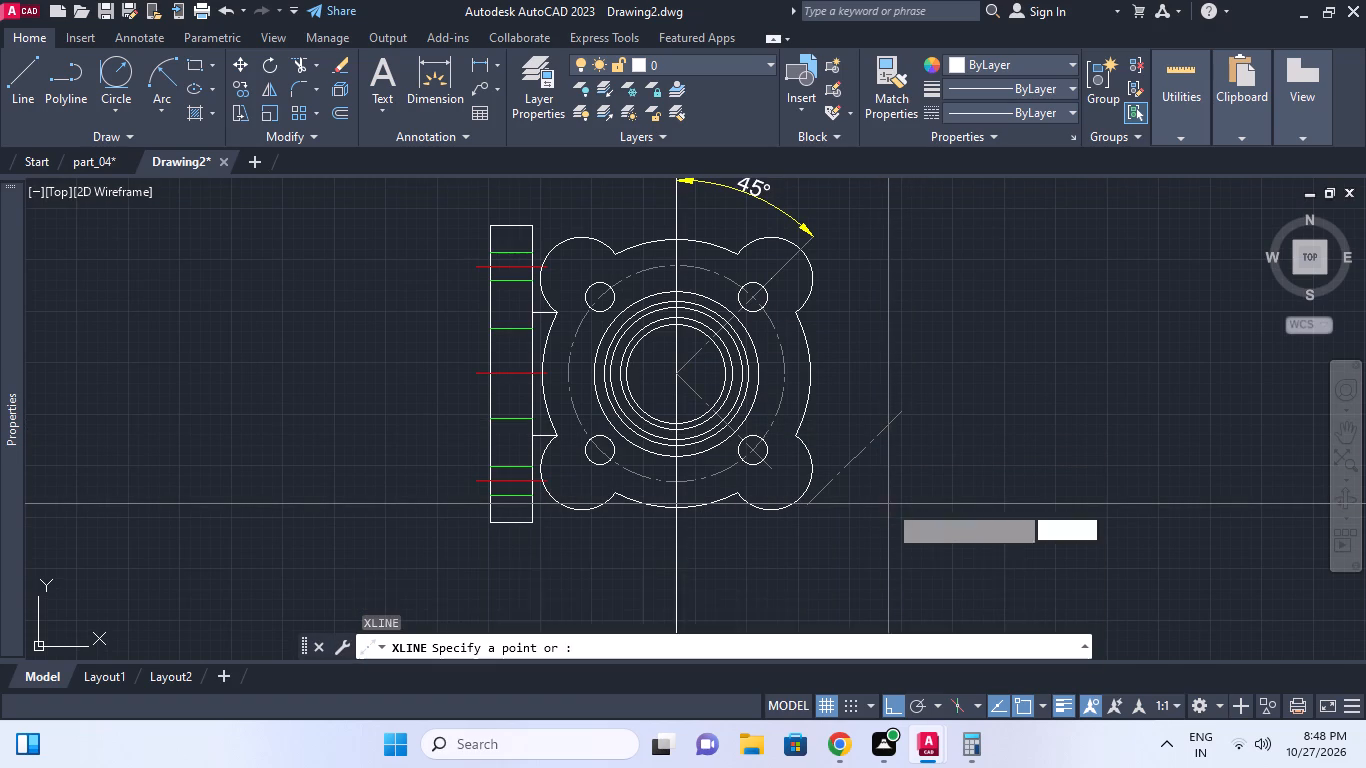
{"action": "left_click", "coordinate": [803, 508]}
{"action": "left_click", "coordinate": [896, 424]}
{"action": "scroll", "coordinate": [1081, 381], "scroll_direction": "down", "scroll_amount": 1}
{"action": "middle_click_drag", "start_coordinate": [1081, 381], "coordinate": [1075, 402]}
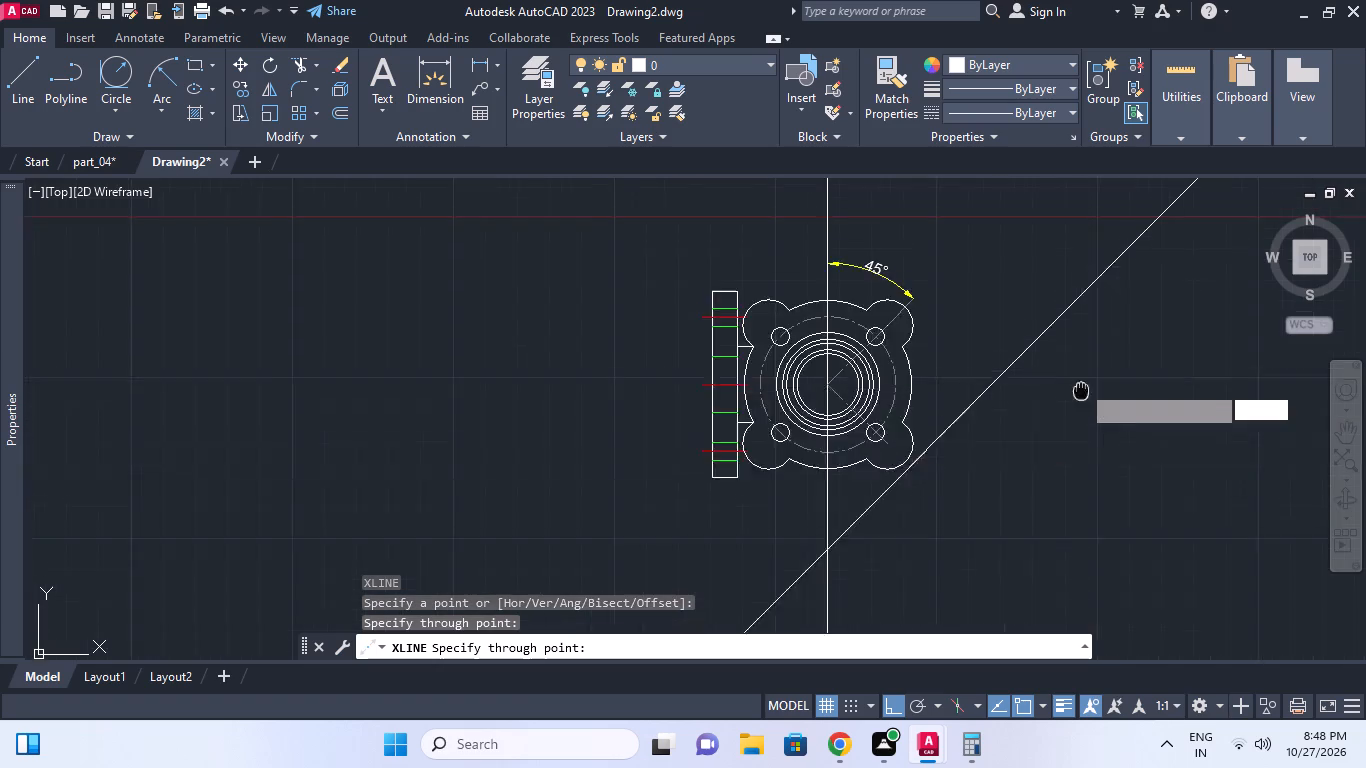
{"action": "scroll", "coordinate": [1075, 402], "scroll_direction": "down", "scroll_amount": 1}
{"action": "middle_click_drag", "start_coordinate": [1075, 402], "coordinate": [1066, 422]}
{"action": "key", "text": "Escape"}
Copy the VIEW-BB flange with its dimensions straight down into the empty area beneath, making a single copy.
{"action": "scroll", "coordinate": [951, 436], "scroll_direction": "down", "scroll_amount": 2}
{"action": "middle_click_drag", "start_coordinate": [950, 437], "coordinate": [927, 463]}
{"action": "scroll", "coordinate": [736, 391], "scroll_direction": "up", "scroll_amount": 2}
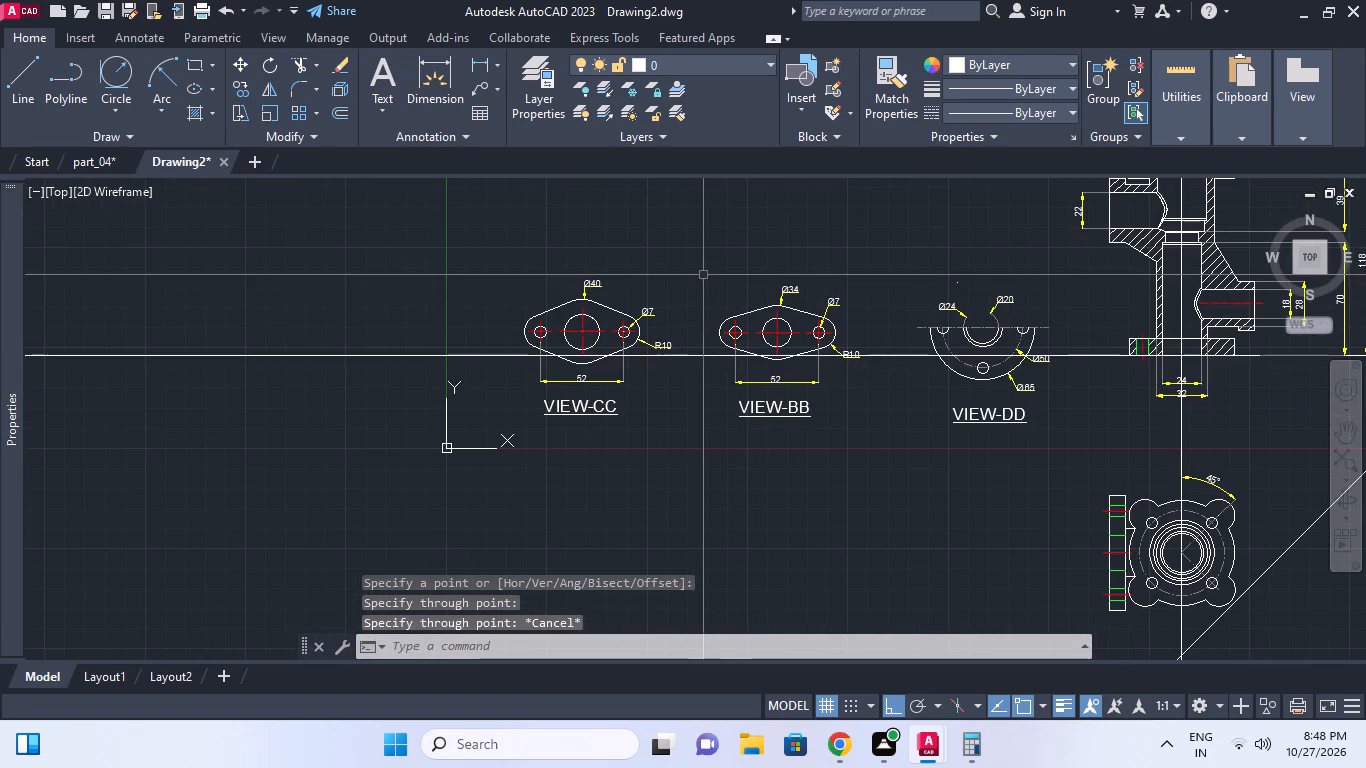
{"action": "left_click", "coordinate": [691, 264]}
{"action": "left_click", "coordinate": [843, 389]}
{"action": "right_click", "coordinate": [843, 389]}
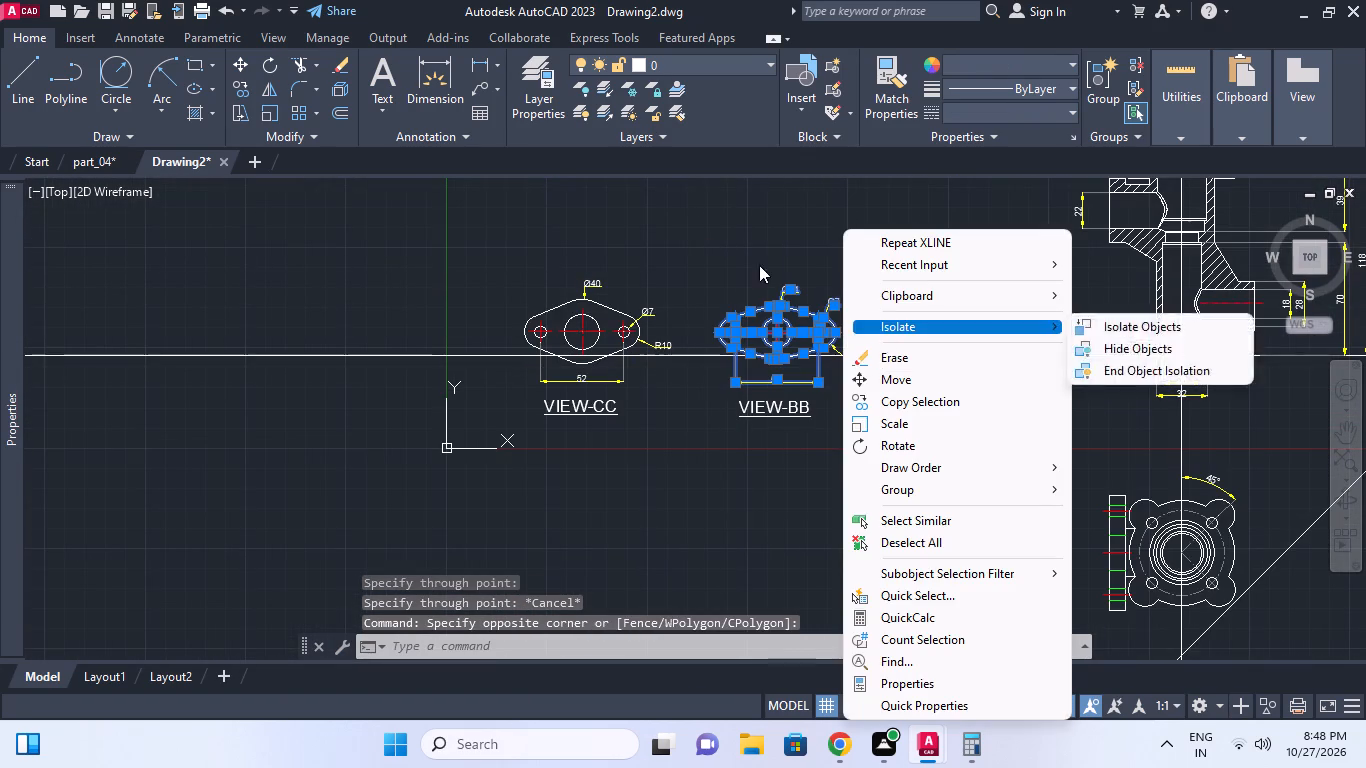
{"action": "left_click", "coordinate": [759, 265]}
{"action": "left_click", "coordinate": [731, 261]}
{"action": "right_click", "coordinate": [730, 261]}
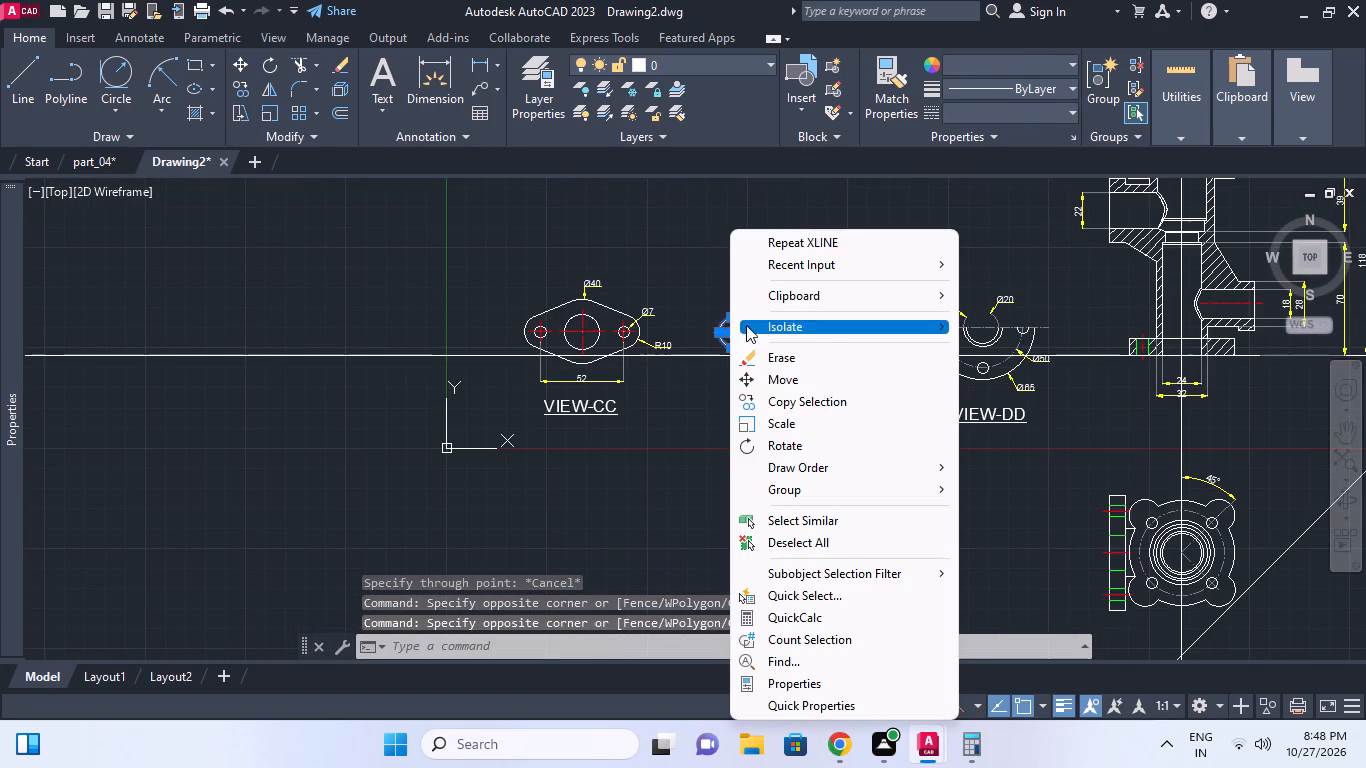
{"action": "left_click", "coordinate": [640, 272]}
{"action": "scroll", "coordinate": [823, 329], "scroll_direction": "up", "scroll_amount": 3}
{"action": "left_click", "coordinate": [945, 506]}
{"action": "right_click", "coordinate": [945, 506]}
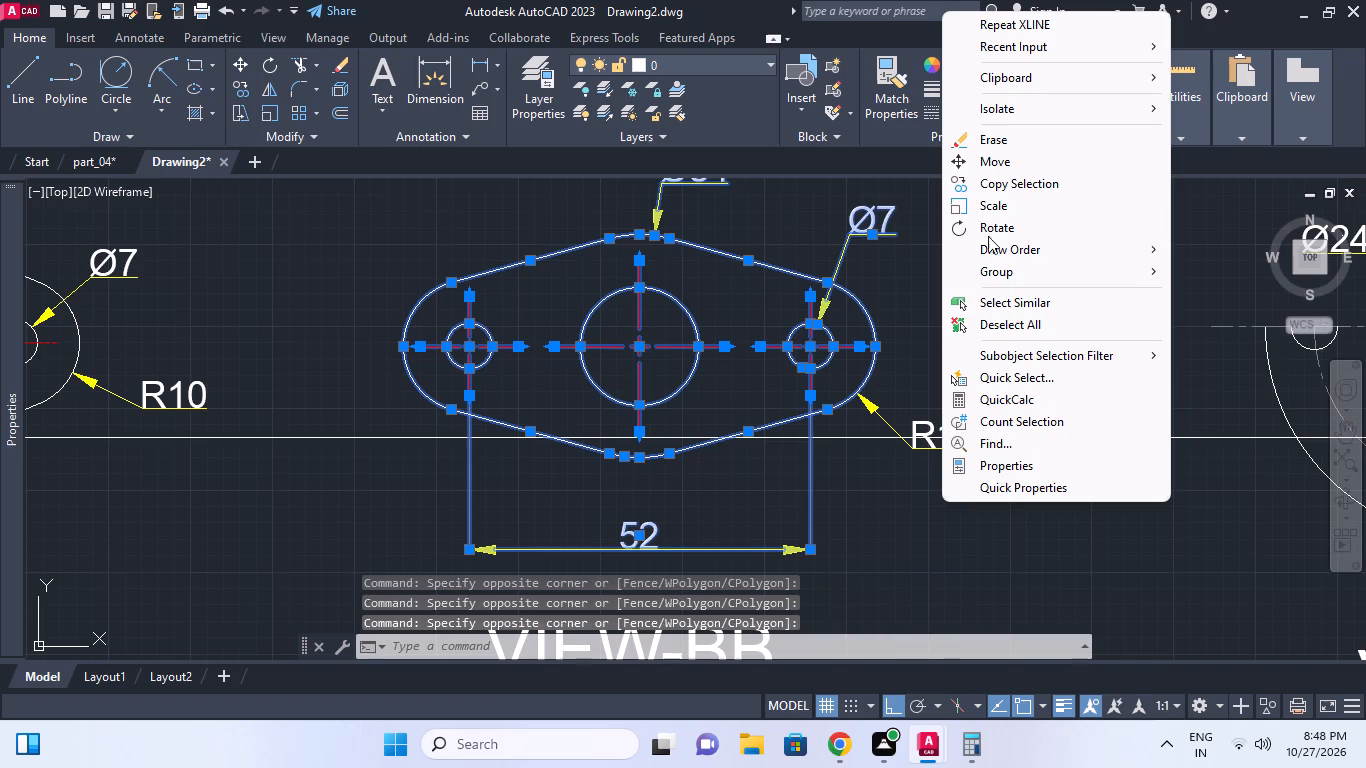
{"action": "left_click", "coordinate": [995, 182]}
{"action": "left_click", "coordinate": [859, 336]}
{"action": "scroll", "coordinate": [832, 429], "scroll_direction": "down", "scroll_amount": 6}
{"action": "middle_click_drag", "start_coordinate": [828, 450], "coordinate": [835, 349]}
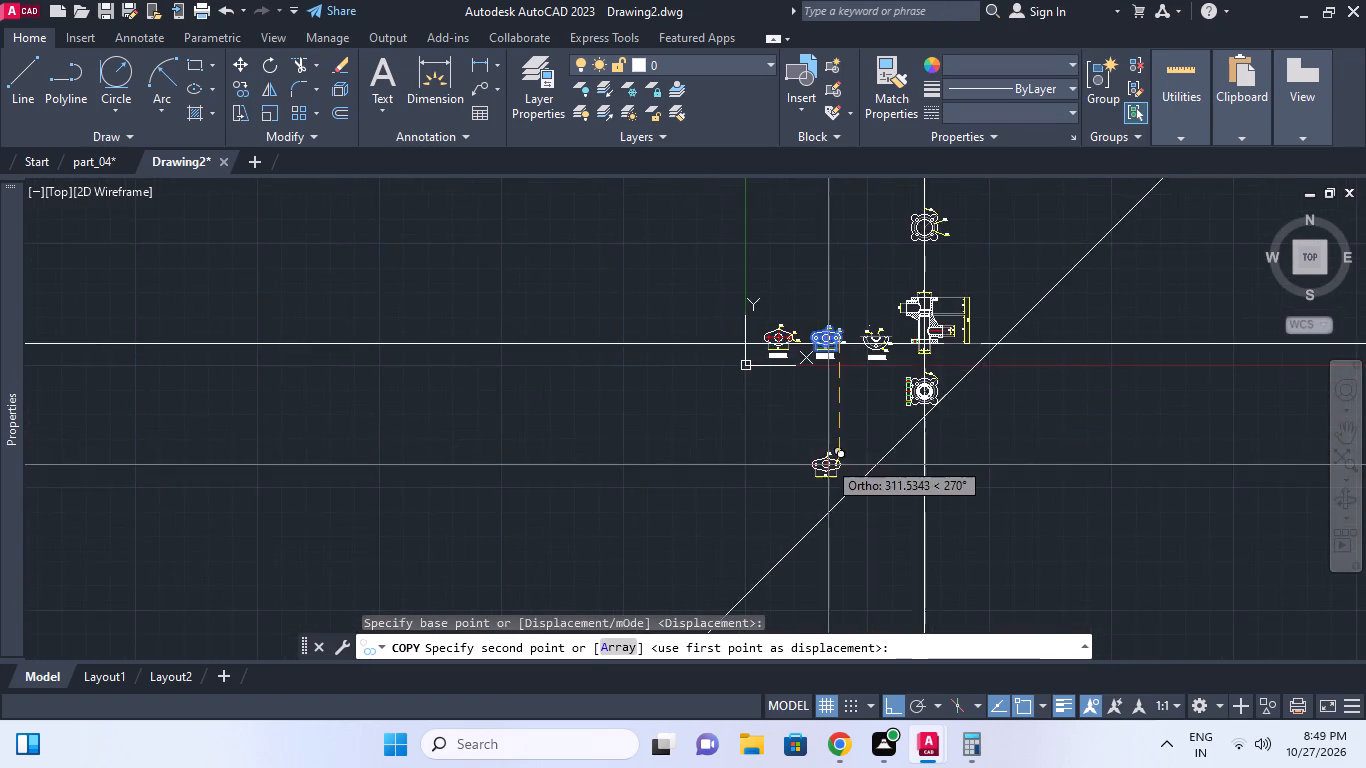
{"action": "scroll", "coordinate": [828, 401], "scroll_direction": "up", "scroll_amount": 4}
{"action": "left_click", "coordinate": [825, 460]}
{"action": "right_click", "coordinate": [977, 424]}
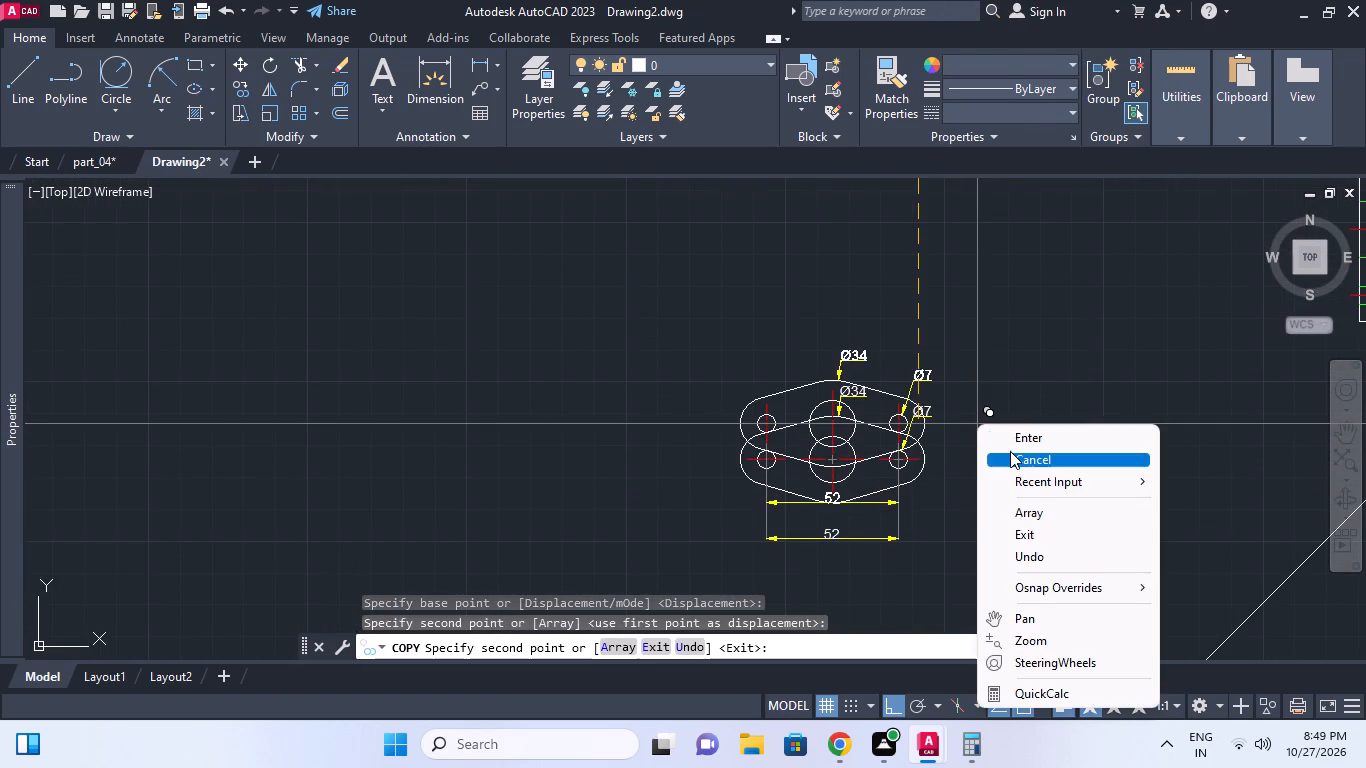
{"action": "left_click", "coordinate": [1010, 451]}
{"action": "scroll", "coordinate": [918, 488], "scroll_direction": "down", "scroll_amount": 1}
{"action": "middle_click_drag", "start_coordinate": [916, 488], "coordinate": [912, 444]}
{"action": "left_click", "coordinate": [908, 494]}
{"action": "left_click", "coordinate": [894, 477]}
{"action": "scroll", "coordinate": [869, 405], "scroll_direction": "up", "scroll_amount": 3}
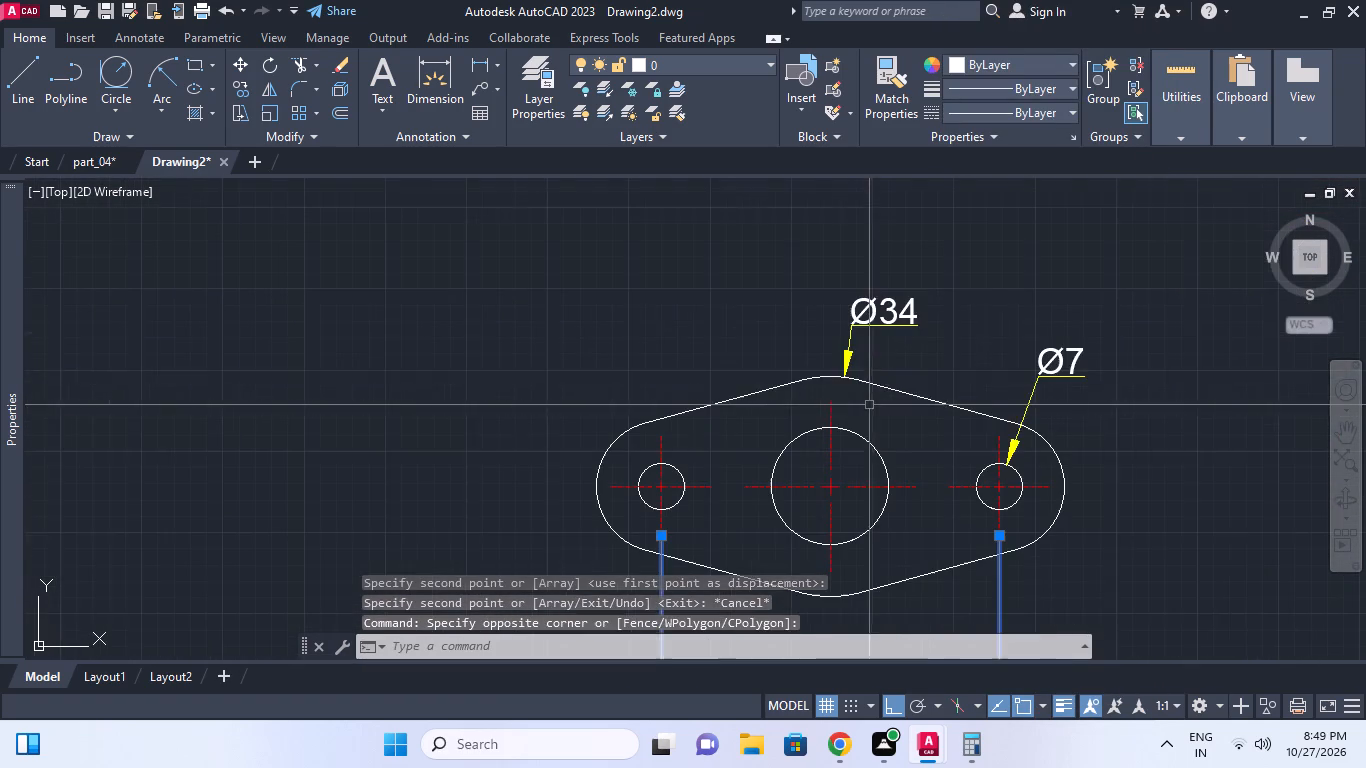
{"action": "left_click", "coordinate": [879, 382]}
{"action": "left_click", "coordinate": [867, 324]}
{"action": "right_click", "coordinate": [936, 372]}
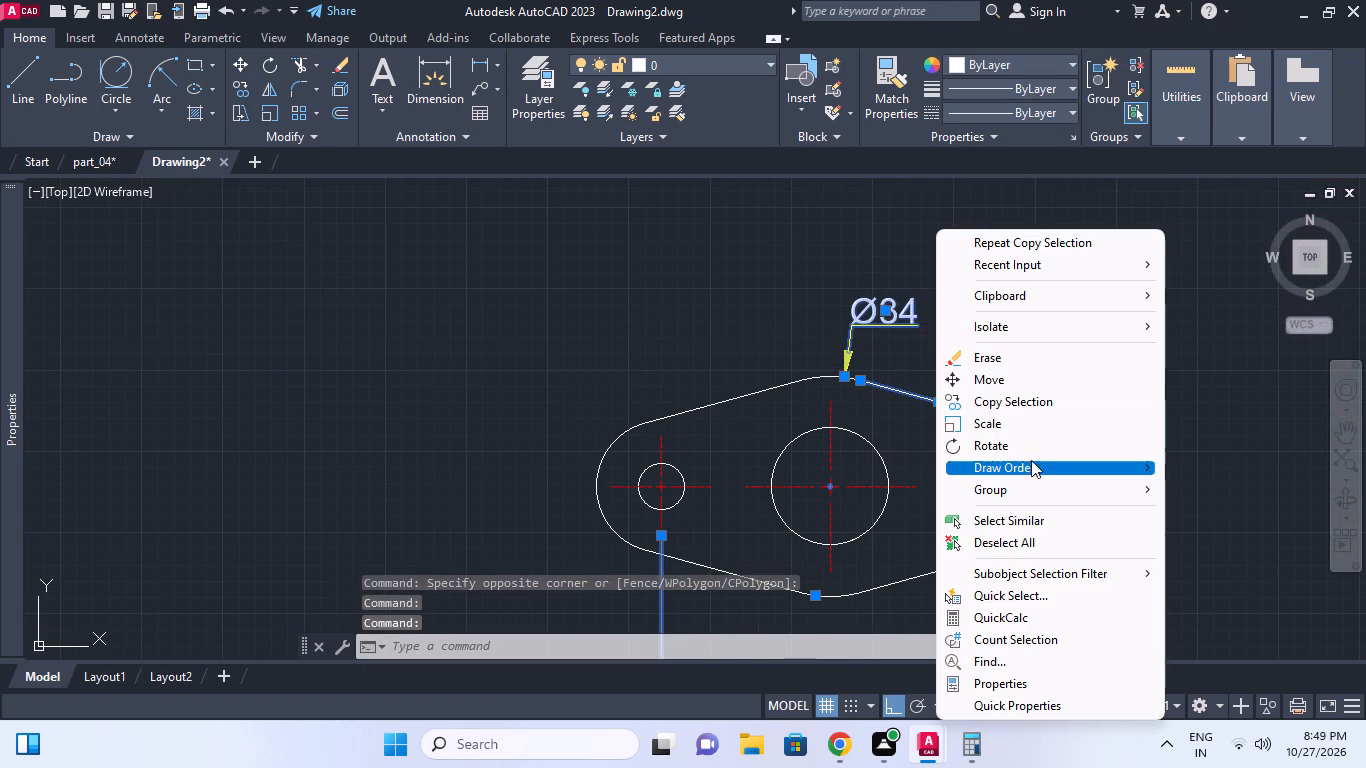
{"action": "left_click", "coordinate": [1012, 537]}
Erase the Ø34 and Ø7 diameter dimensions from the copied flange.
{"action": "left_click", "coordinate": [1062, 404]}
{"action": "left_click", "coordinate": [1034, 348]}
{"action": "left_click_drag", "start_coordinate": [998, 329], "coordinate": [964, 324]}
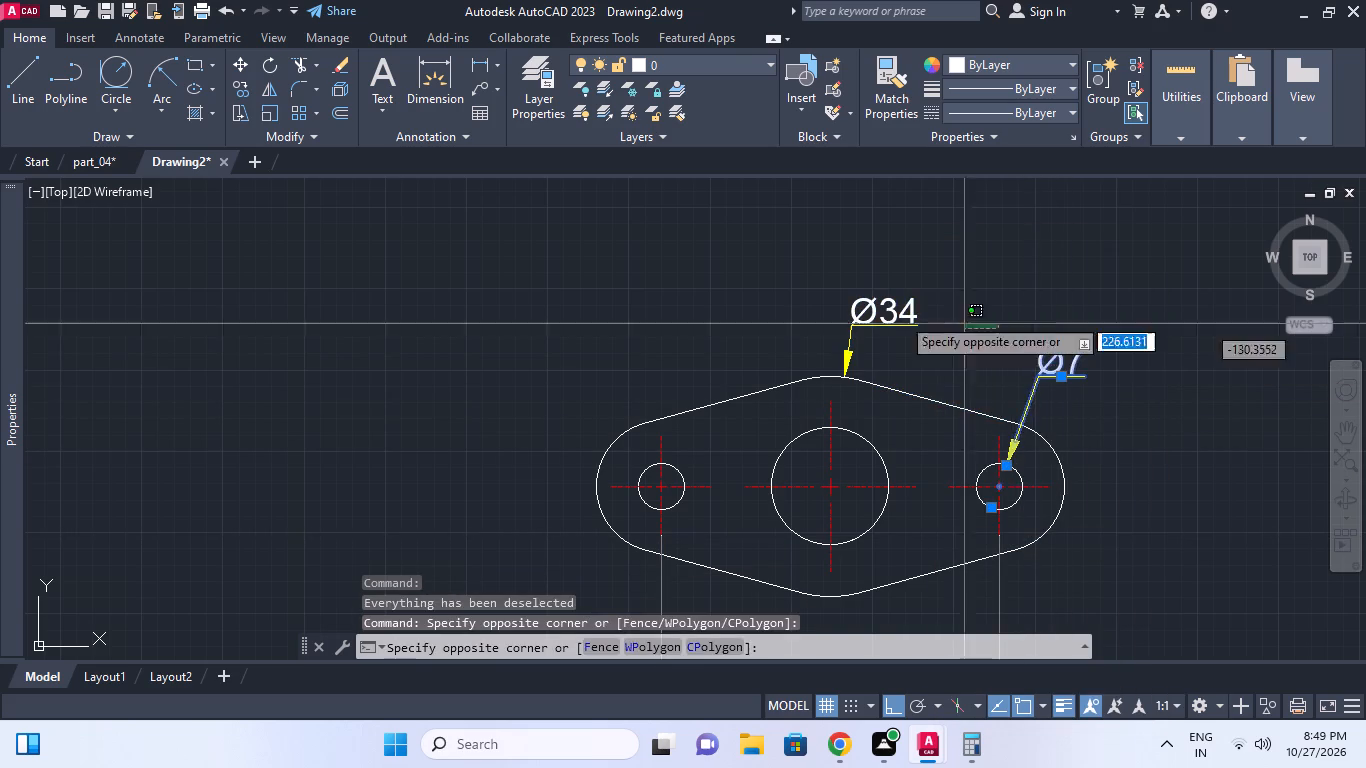
{"action": "left_click", "coordinate": [823, 298]}
{"action": "right_click", "coordinate": [821, 297]}
{"action": "left_click", "coordinate": [916, 354]}
Erase the 52 hole-spacing dimension beneath the copied flange.
{"action": "scroll", "coordinate": [887, 391], "scroll_direction": "down", "scroll_amount": 1}
{"action": "middle_click_drag", "start_coordinate": [887, 391], "coordinate": [917, 317]}
{"action": "left_click_drag", "start_coordinate": [1020, 542], "coordinate": [1013, 522]}
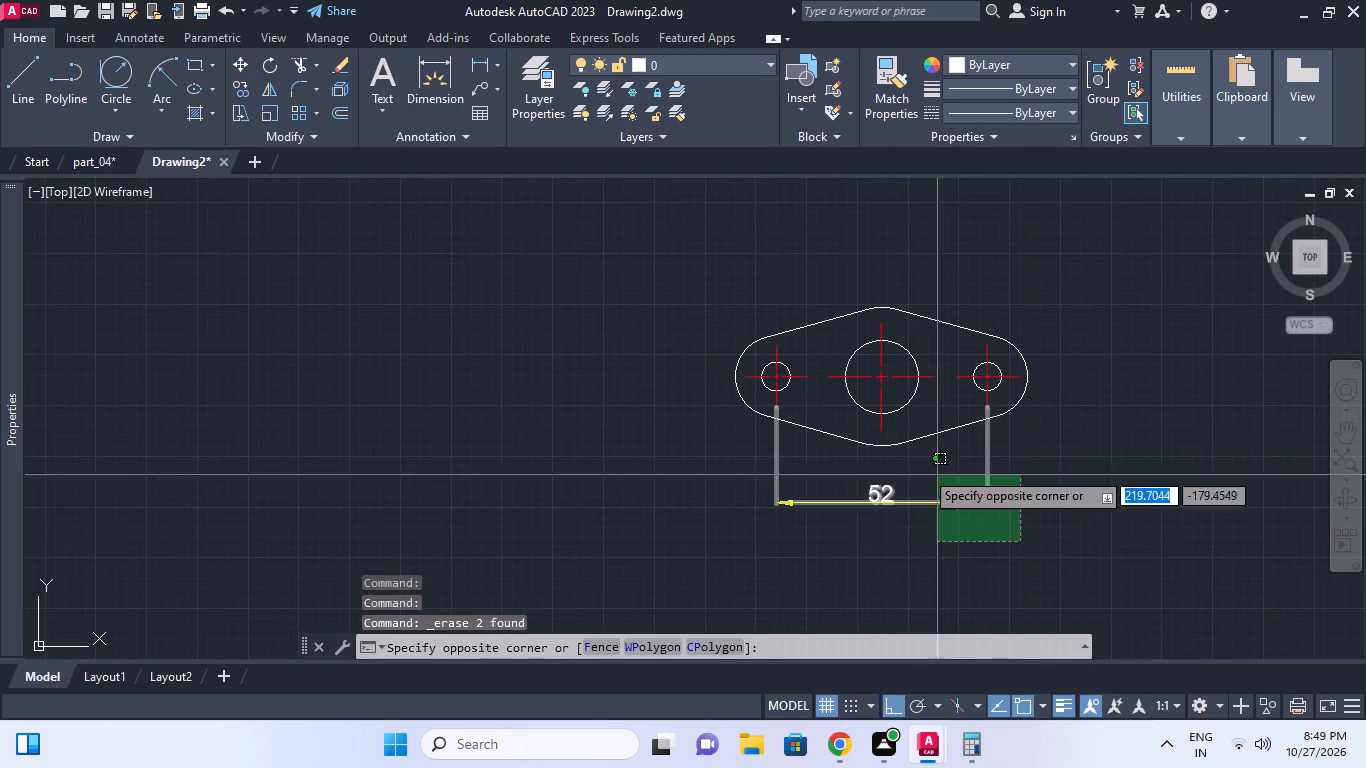
{"action": "left_click", "coordinate": [923, 469]}
{"action": "right_click", "coordinate": [923, 469]}
{"action": "left_click", "coordinate": [982, 326]}
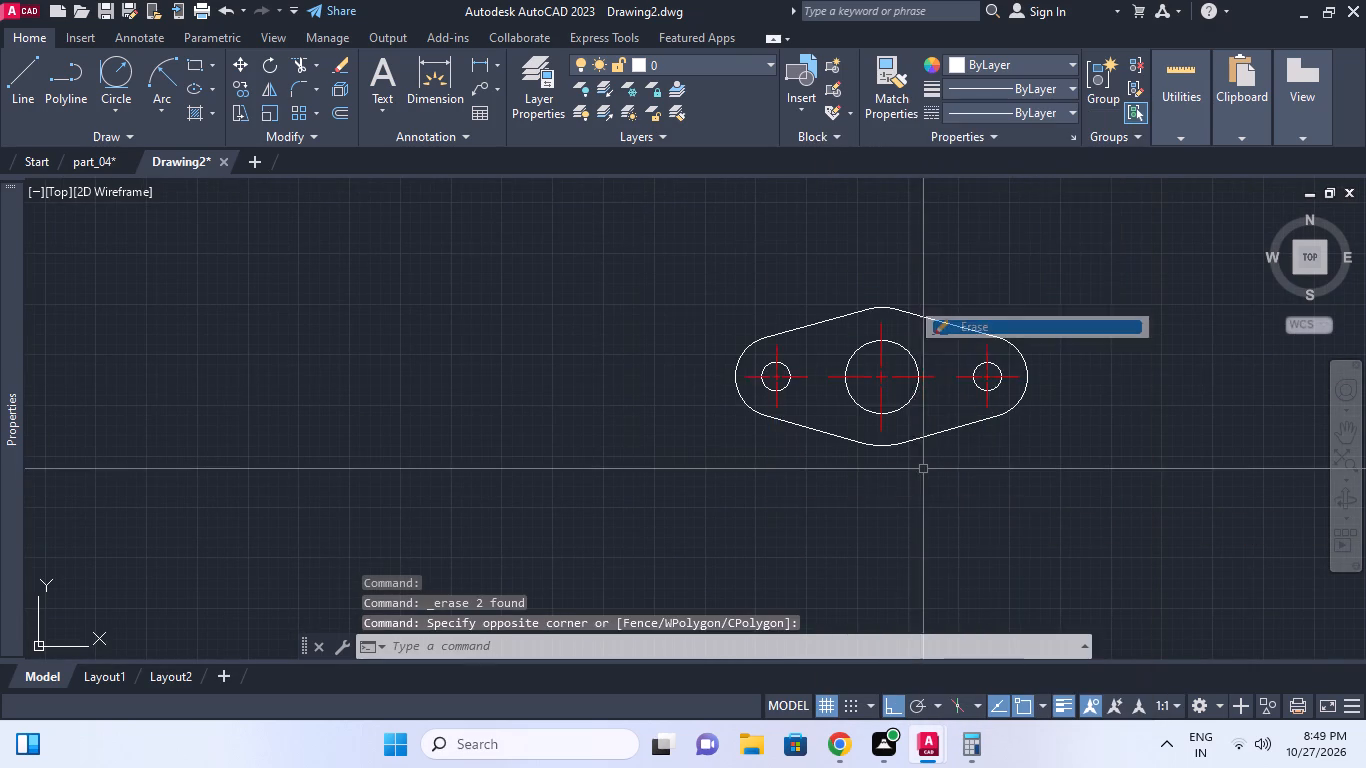
Rotate the complete copied flange by 90° so that its two small holes line up vertically.
{"action": "scroll", "coordinate": [919, 388], "scroll_direction": "down", "scroll_amount": 1}
{"action": "left_click_drag", "start_coordinate": [1055, 444], "coordinate": [1041, 429]}
{"action": "left_click", "coordinate": [750, 300]}
{"action": "right_click", "coordinate": [750, 300]}
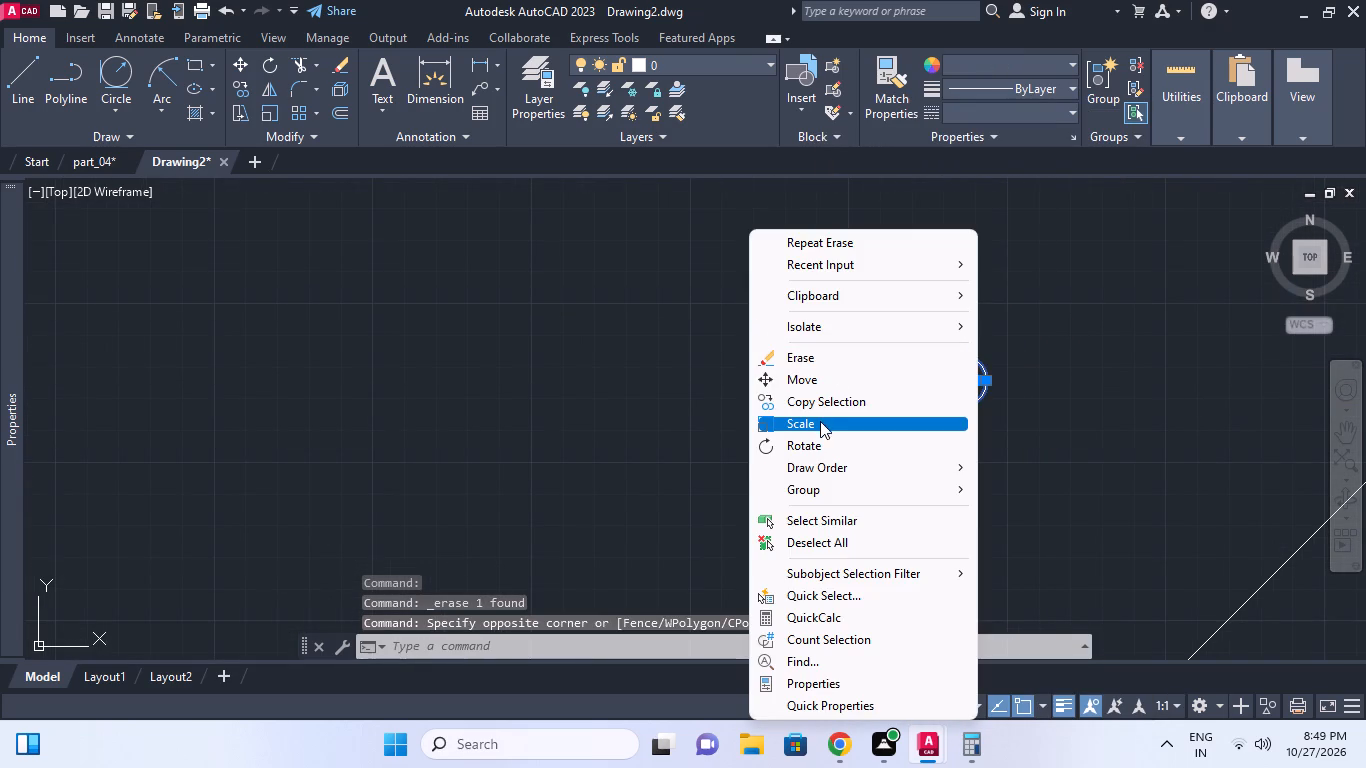
{"action": "left_click", "coordinate": [827, 453]}
{"action": "left_click", "coordinate": [948, 427]}
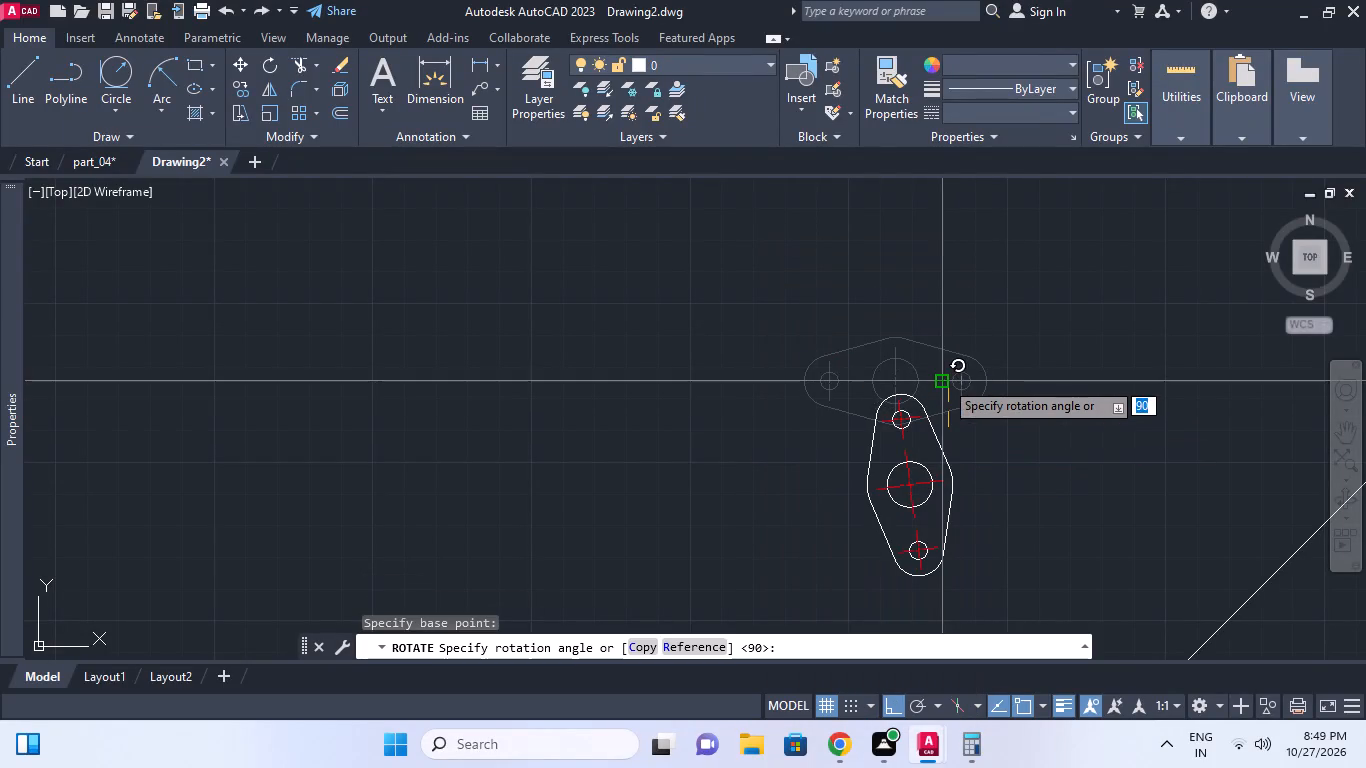
{"action": "left_click", "coordinate": [953, 276]}
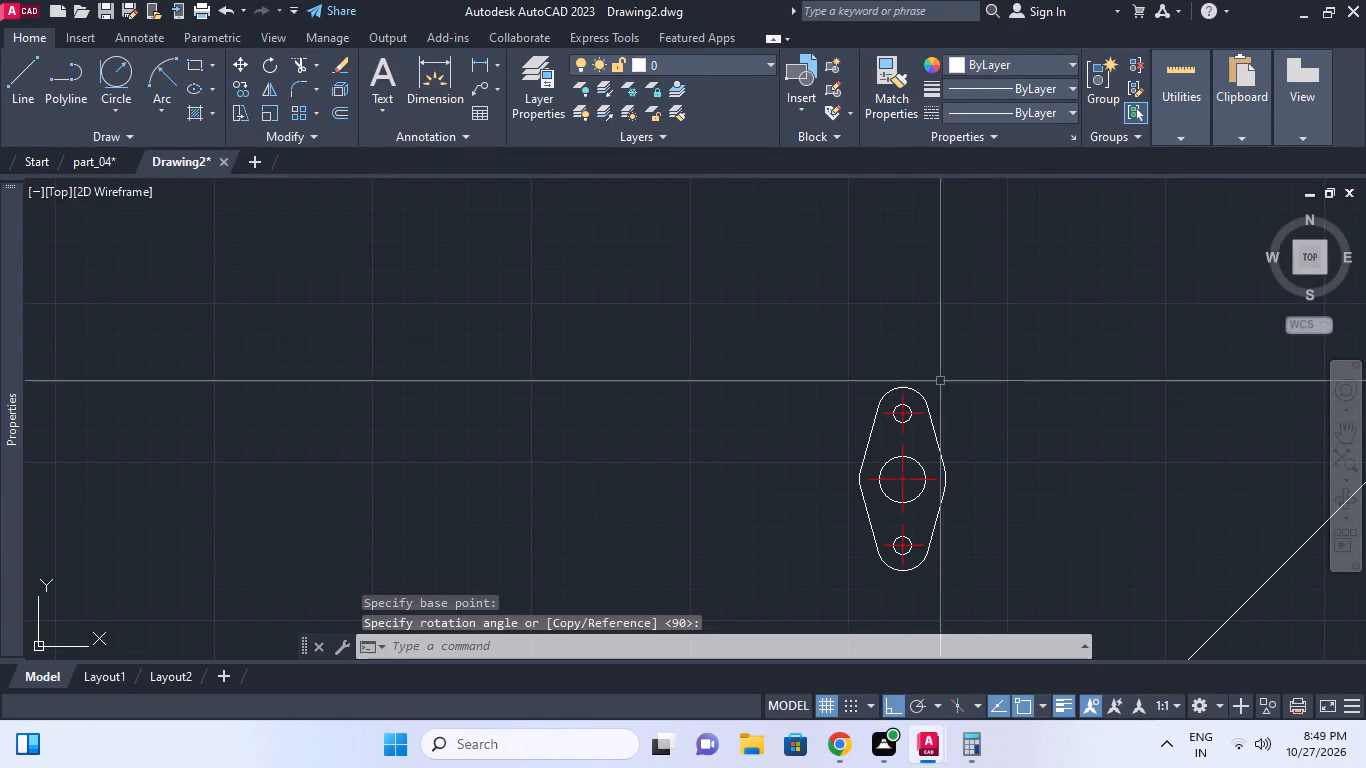
{"action": "middle_click_drag", "start_coordinate": [932, 386], "coordinate": [921, 337]}
{"action": "scroll", "coordinate": [928, 370], "scroll_direction": "down", "scroll_amount": 1}
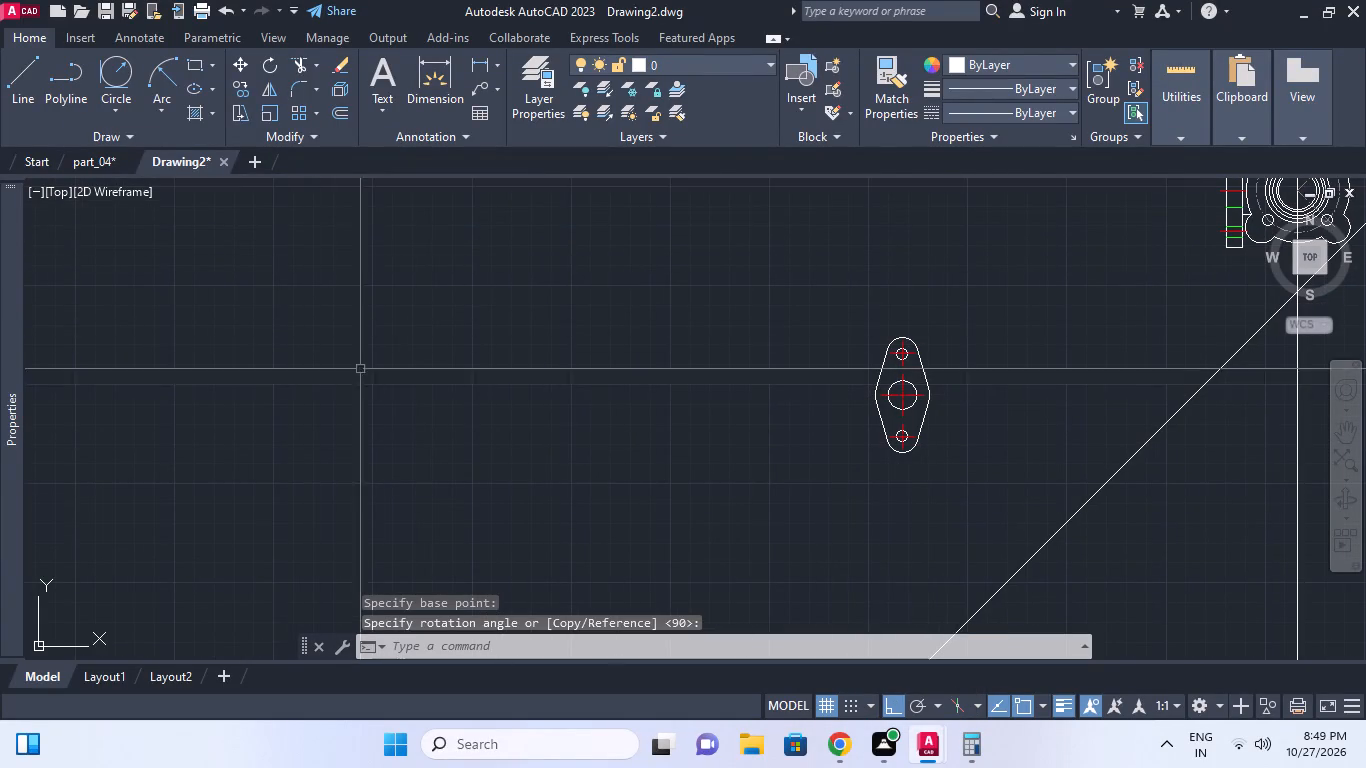
Draw horizontal construction lines through the topmost and bottommost points of the rotated flange copy.
{"action": "left_click", "coordinate": [151, 141]}
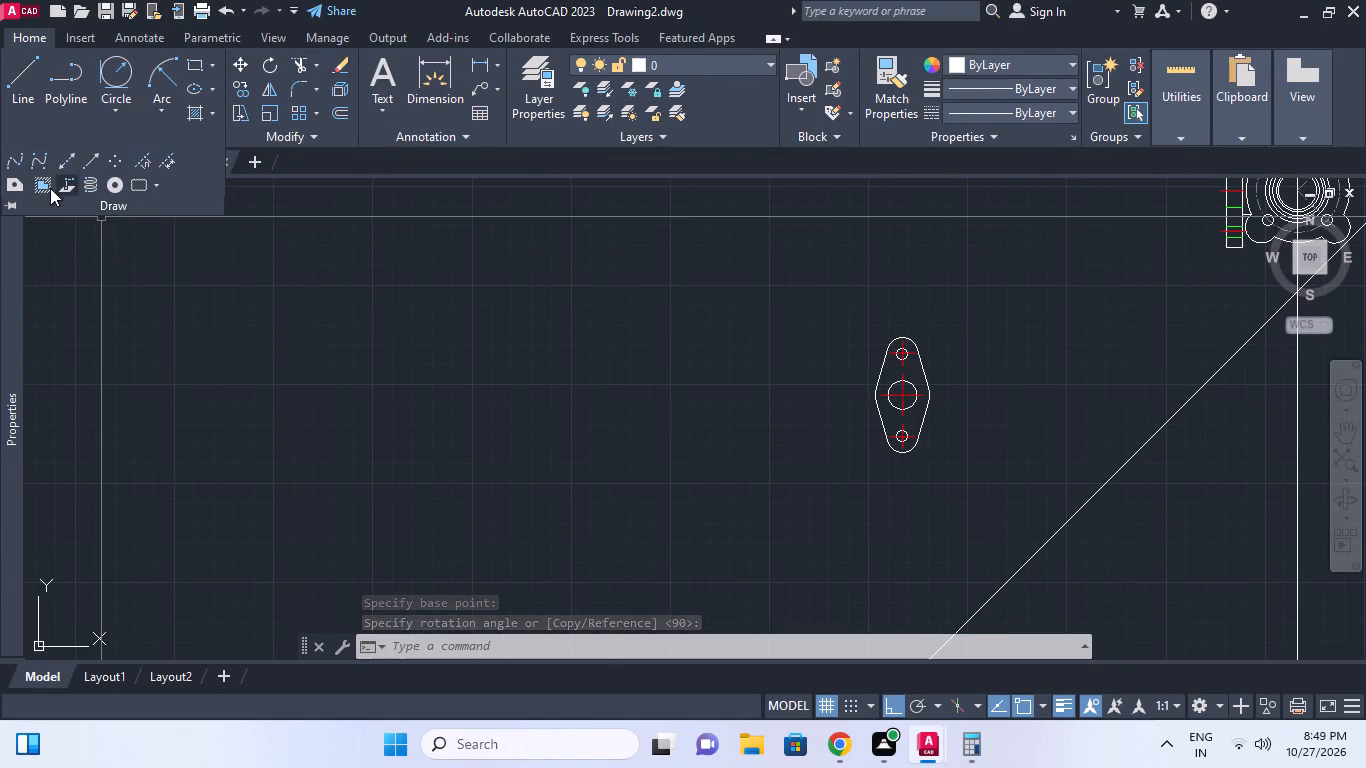
{"action": "left_click", "coordinate": [68, 156]}
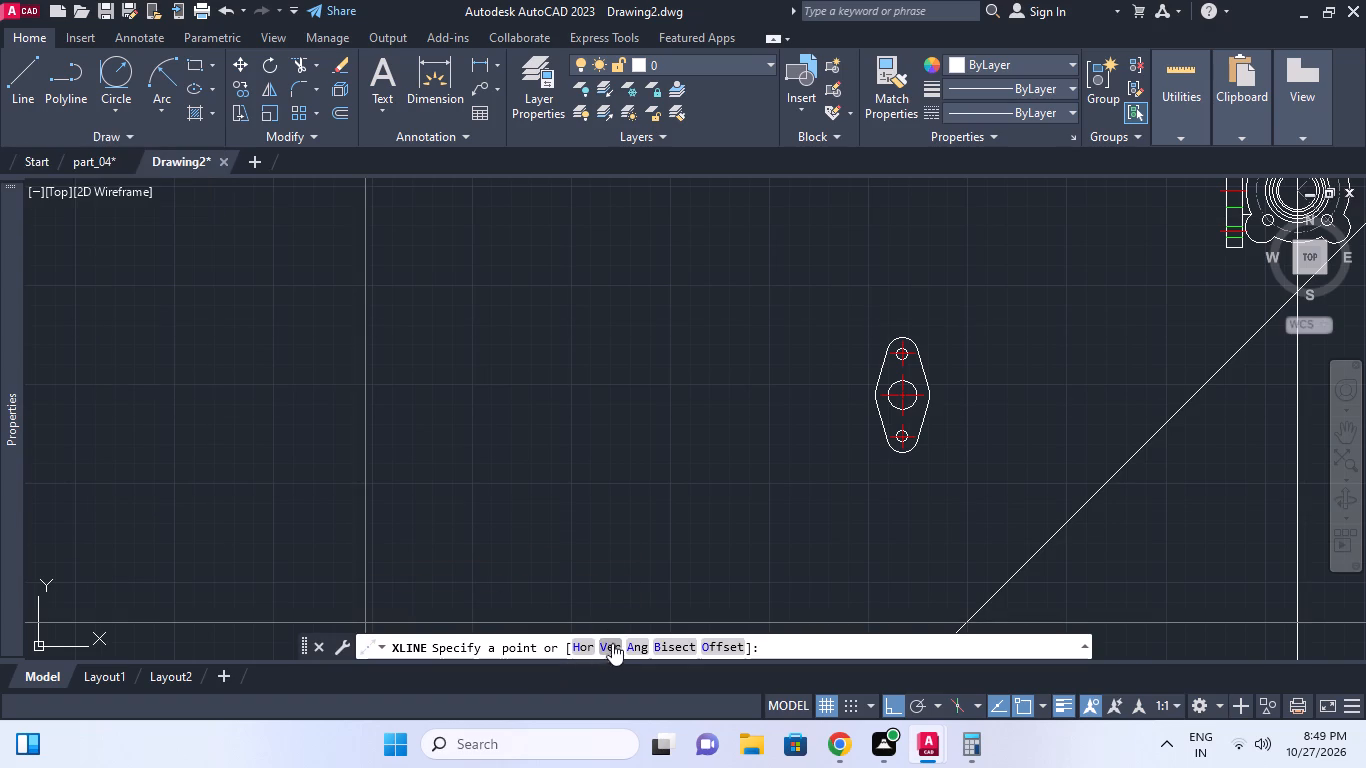
{"action": "left_click", "coordinate": [586, 645]}
{"action": "scroll", "coordinate": [907, 331], "scroll_direction": "up", "scroll_amount": 4}
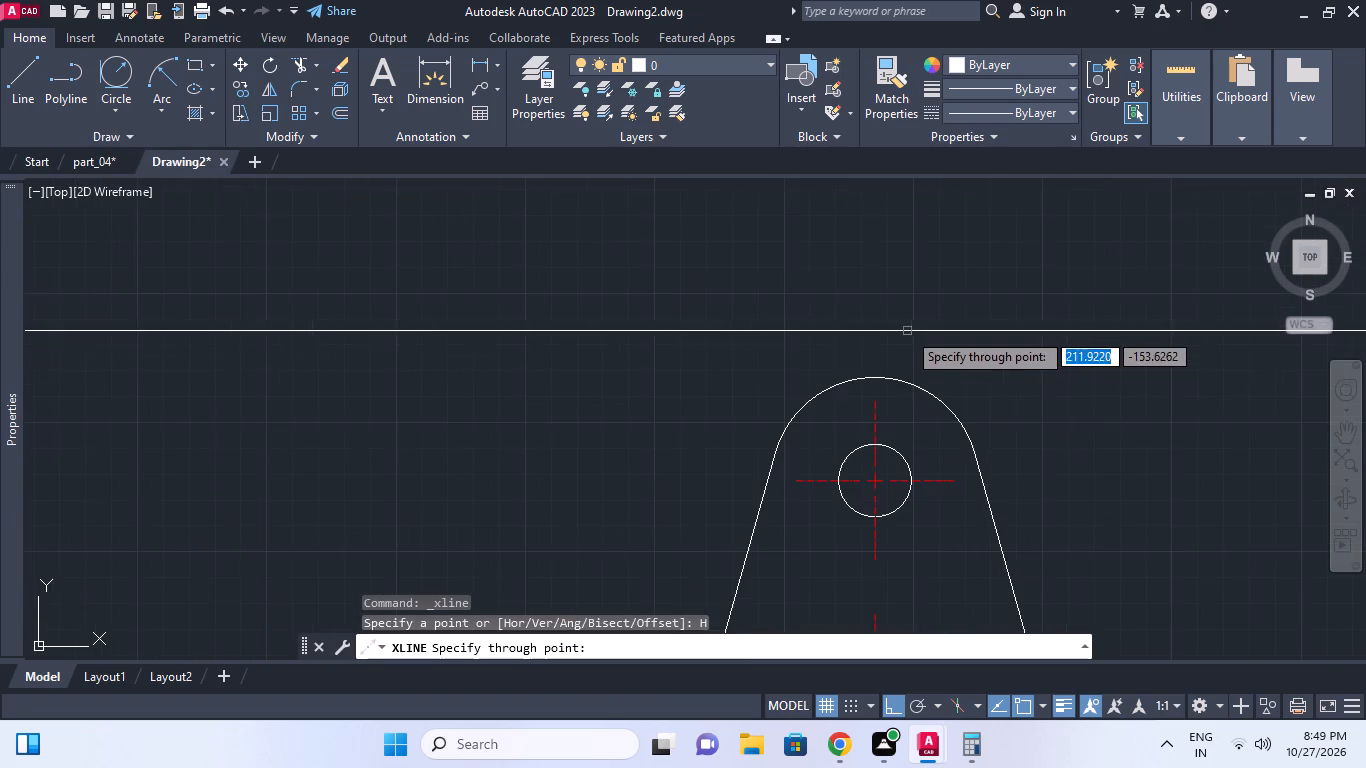
{"action": "left_click", "coordinate": [869, 374]}
{"action": "scroll", "coordinate": [964, 407], "scroll_direction": "down", "scroll_amount": 3}
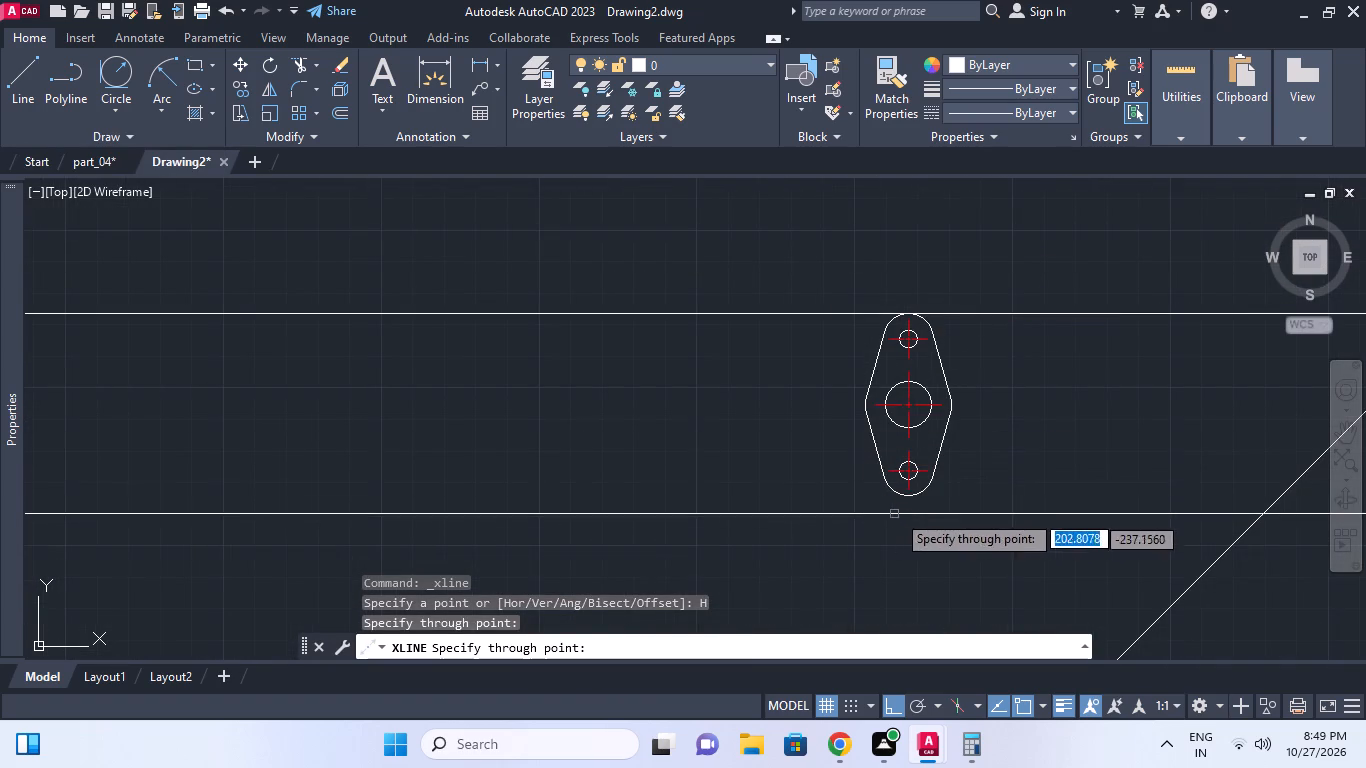
{"action": "left_click", "coordinate": [913, 499]}
{"action": "right_click", "coordinate": [1079, 377]}
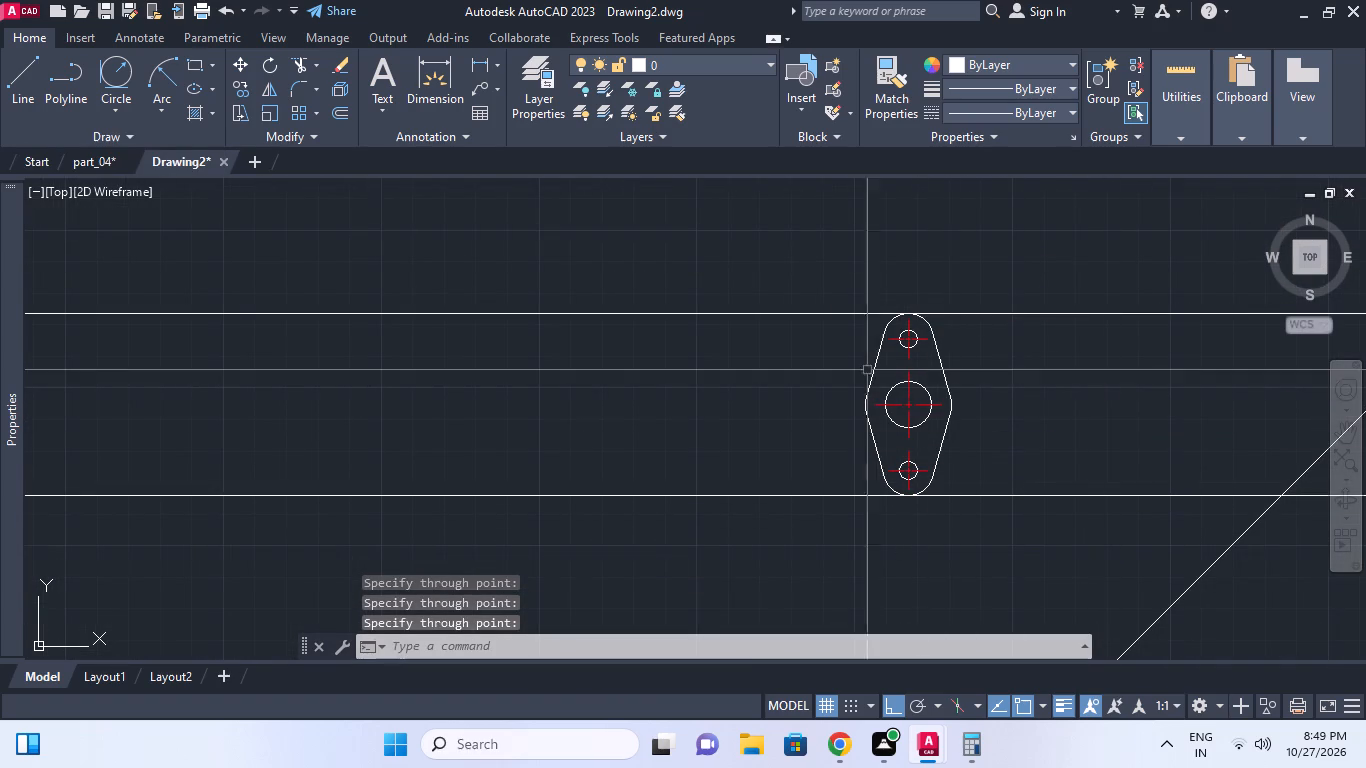
Draw a vertical construction line in the empty space to the right of the rotated flange copy.
{"action": "left_click", "coordinate": [38, 66]}
{"action": "left_click", "coordinate": [24, 76]}
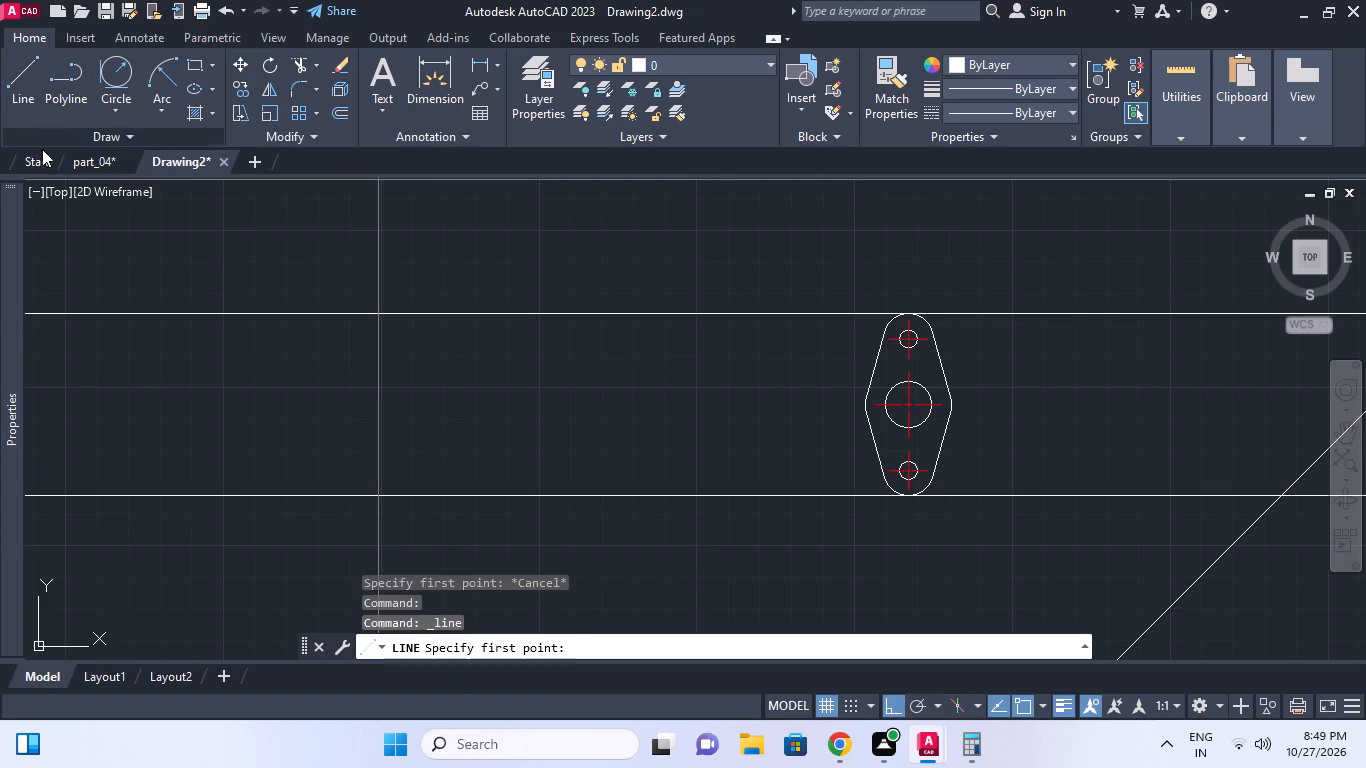
{"action": "left_click", "coordinate": [47, 136]}
{"action": "left_click", "coordinate": [60, 164]}
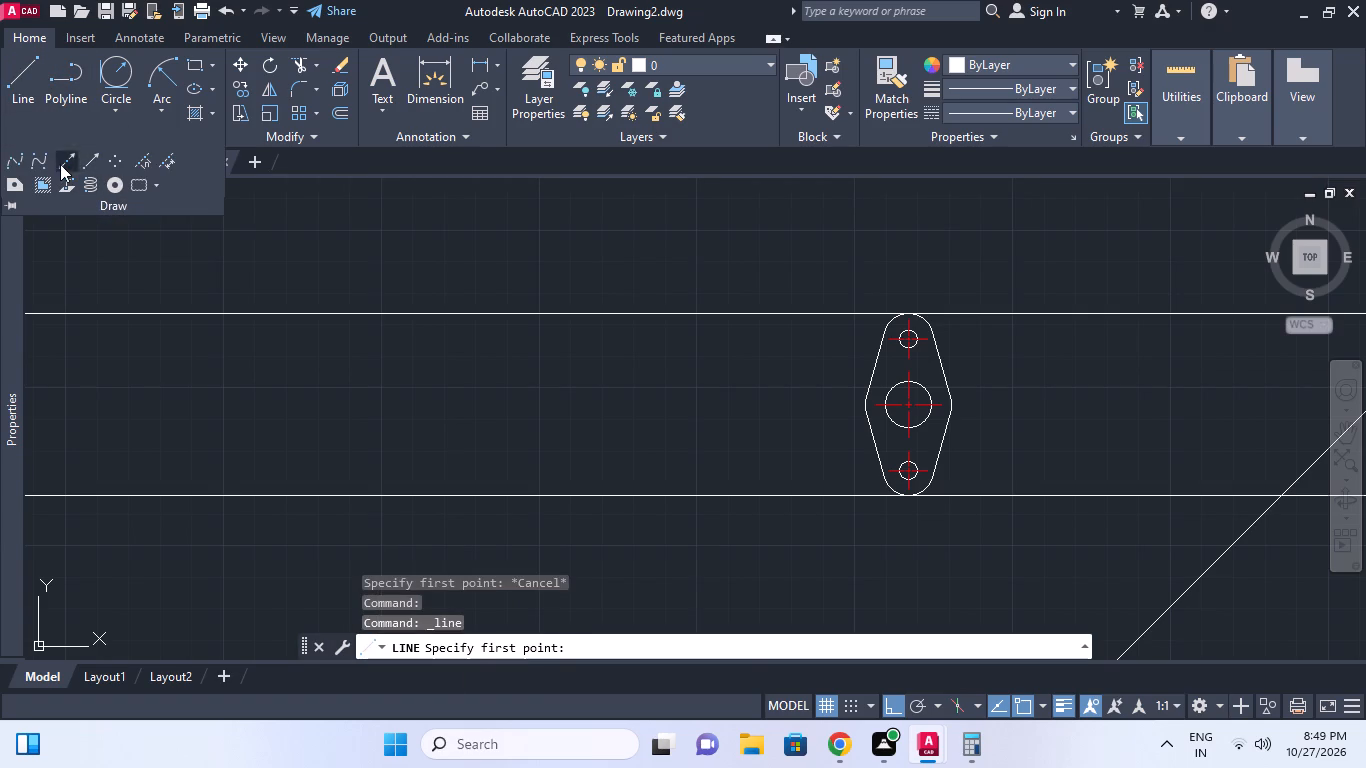
{"action": "left_click", "coordinate": [616, 648]}
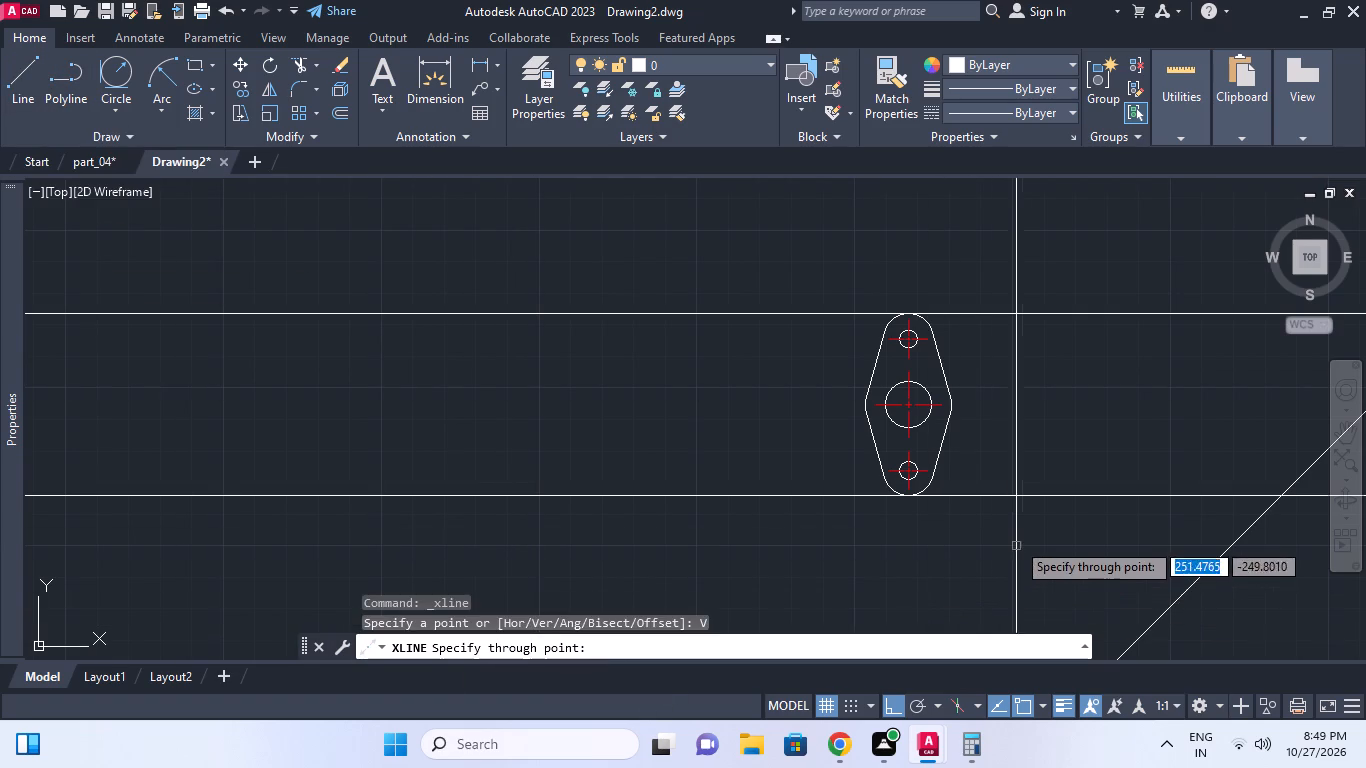
{"action": "left_click", "coordinate": [1018, 497]}
{"action": "right_click", "coordinate": [1062, 430]}
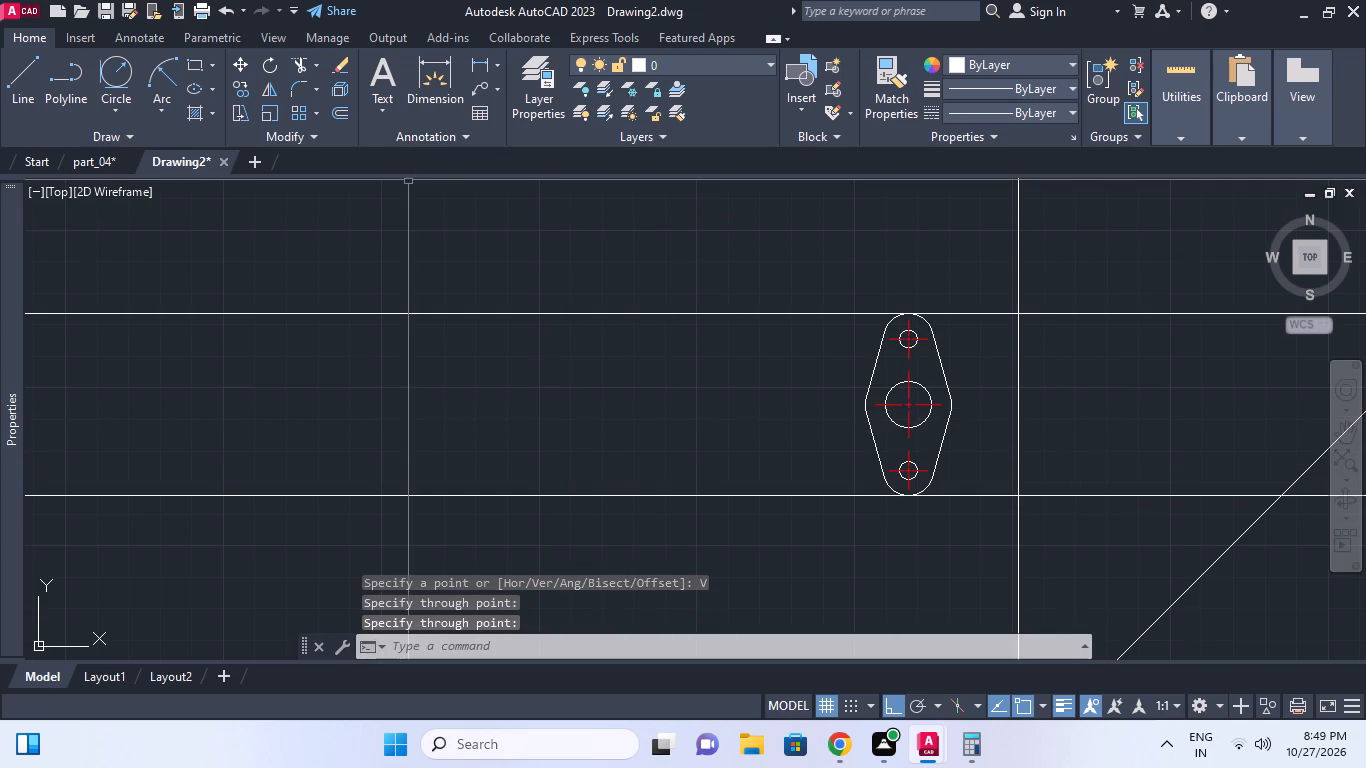
Offset the vertical construction line by 10 on the side away from the flange.
{"action": "type", "text": "o 10"}
{"action": "key", "text": "Return"}
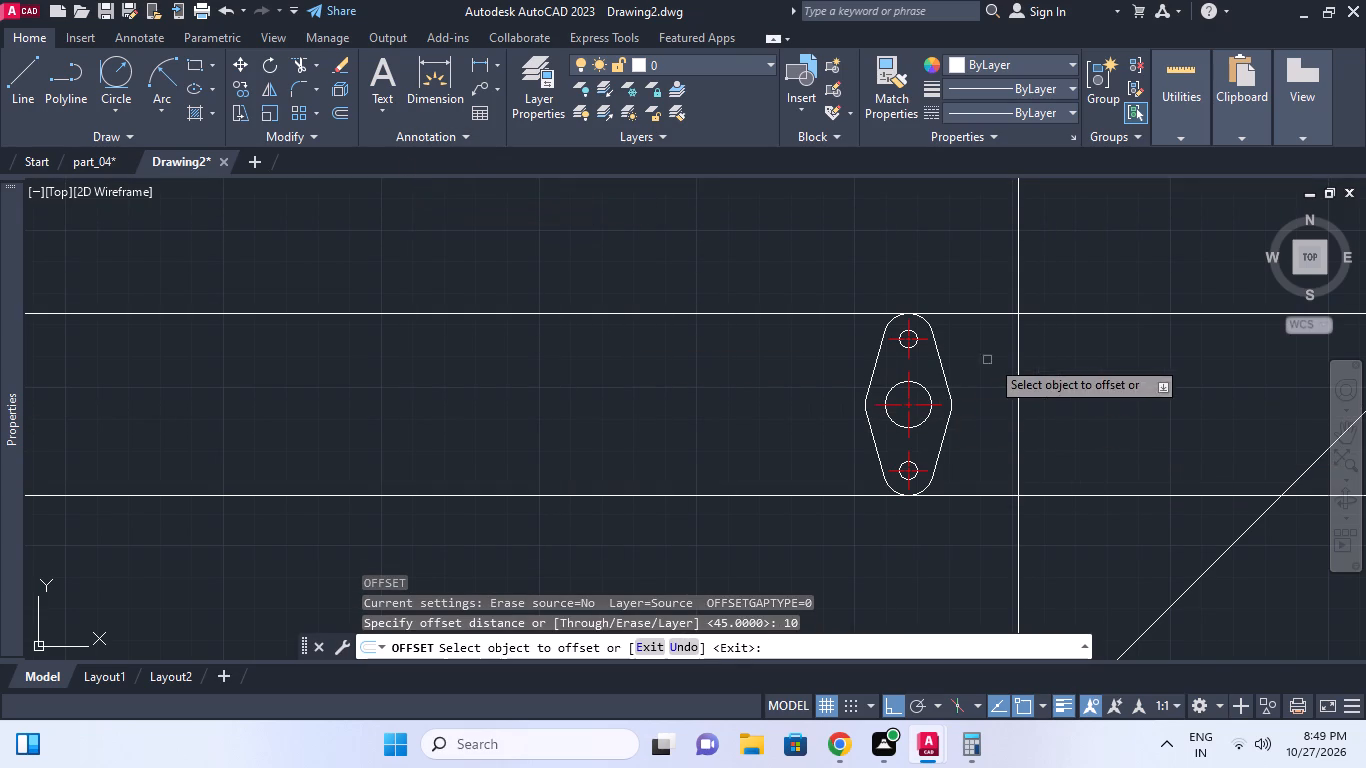
{"action": "left_click", "coordinate": [1018, 332]}
{"action": "left_click", "coordinate": [1098, 336]}
{"action": "right_click", "coordinate": [1098, 336]}
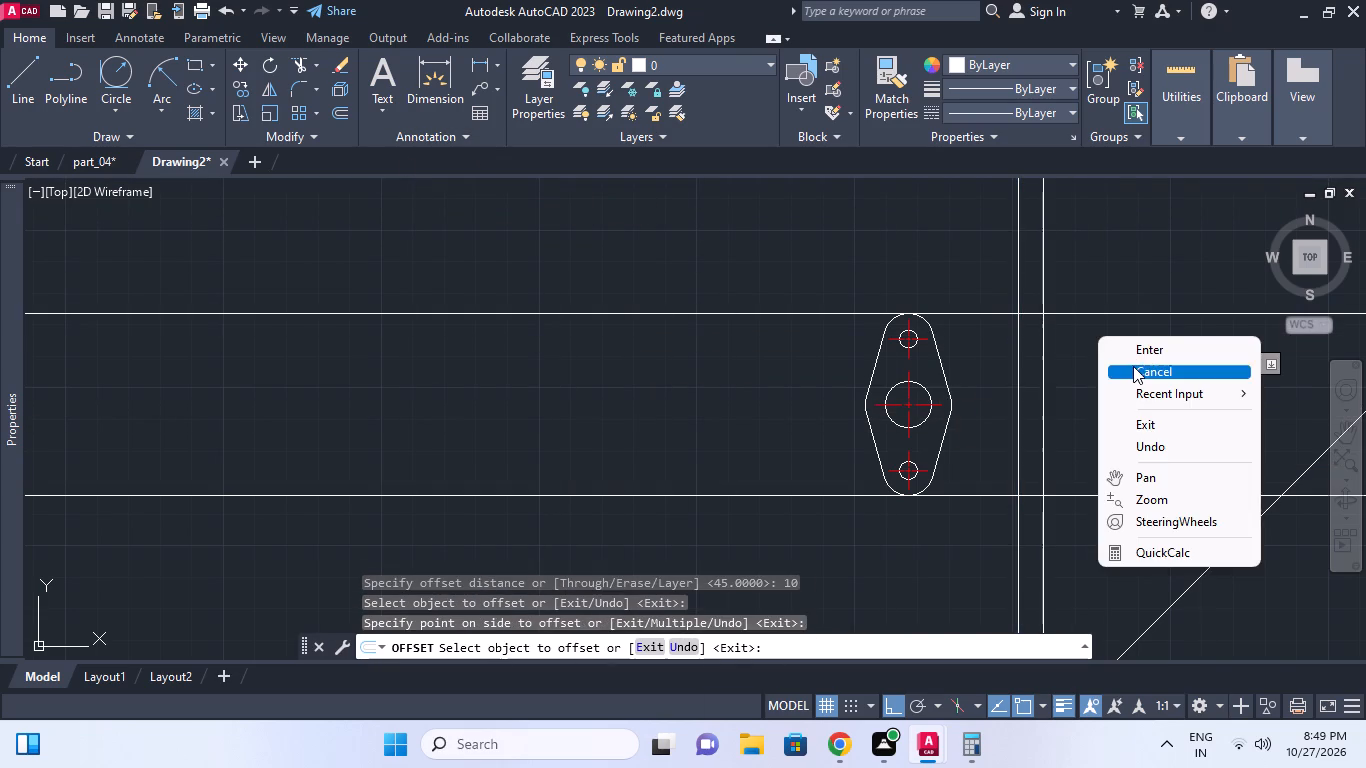
{"action": "left_click", "coordinate": [1133, 366]}
Draw a rectangle between the opposite intersections of the two vertical and two horizontal construction lines as the flange's side view.
{"action": "left_click", "coordinate": [189, 60]}
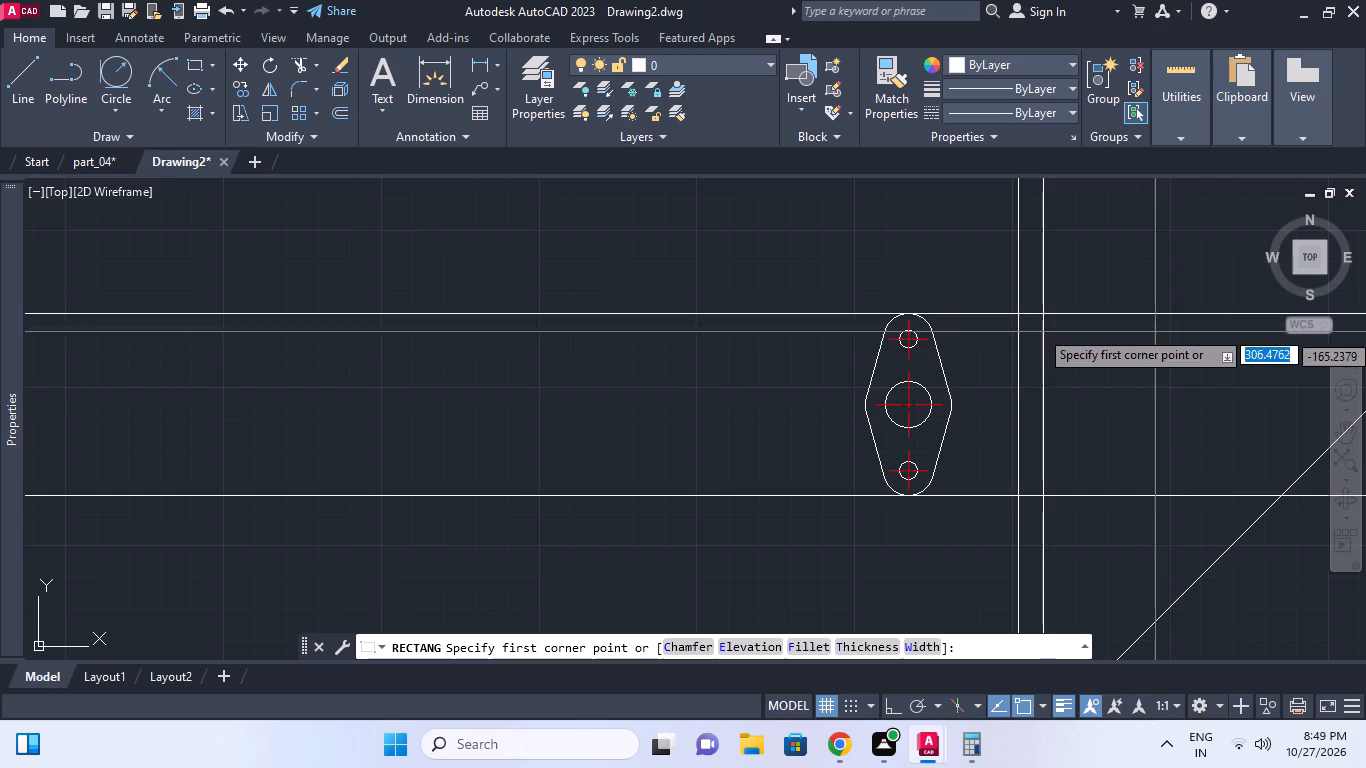
{"action": "left_click", "coordinate": [1015, 314]}
{"action": "left_click", "coordinate": [1047, 493]}
{"action": "right_click", "coordinate": [1100, 376]}
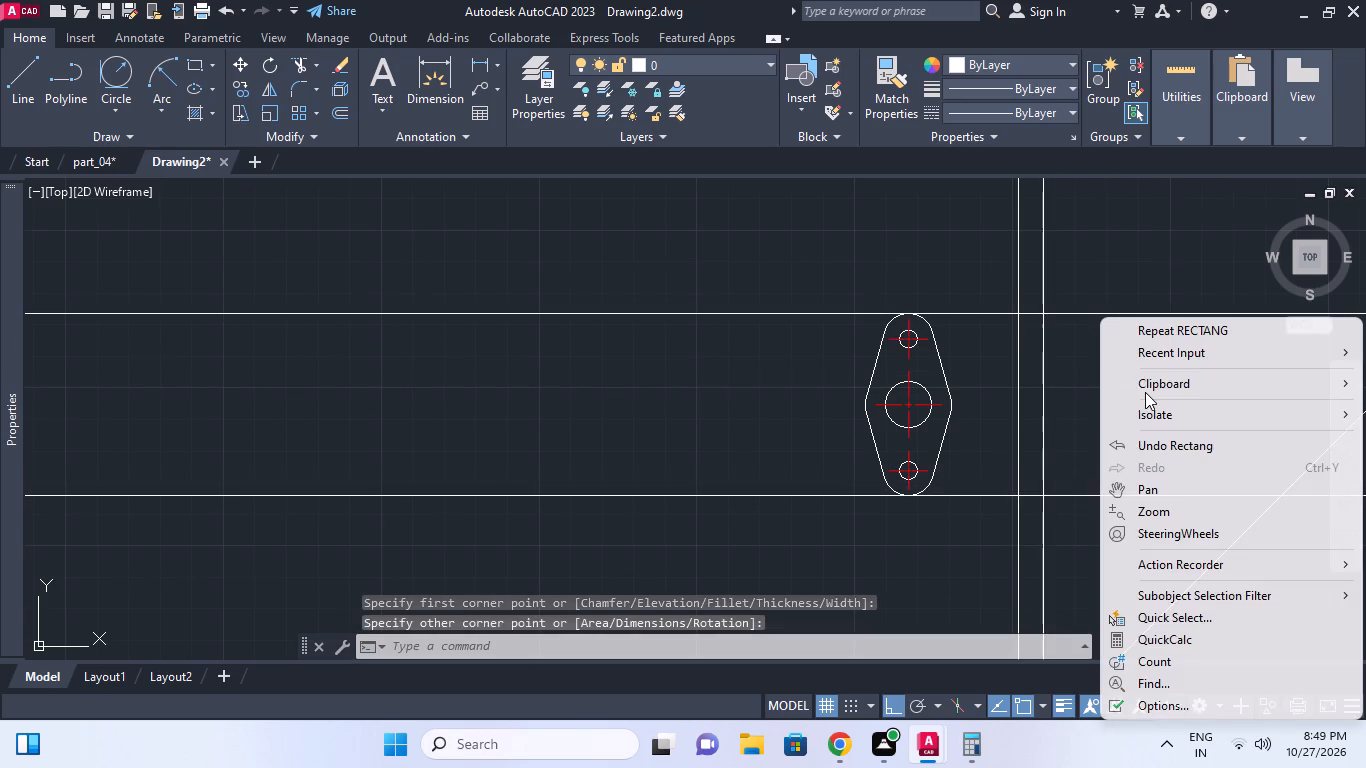
{"action": "left_click", "coordinate": [856, 267]}
Erase the two horizontal construction lines through the flange's top and bottom.
{"action": "left_click", "coordinate": [794, 267]}
{"action": "left_click", "coordinate": [662, 368]}
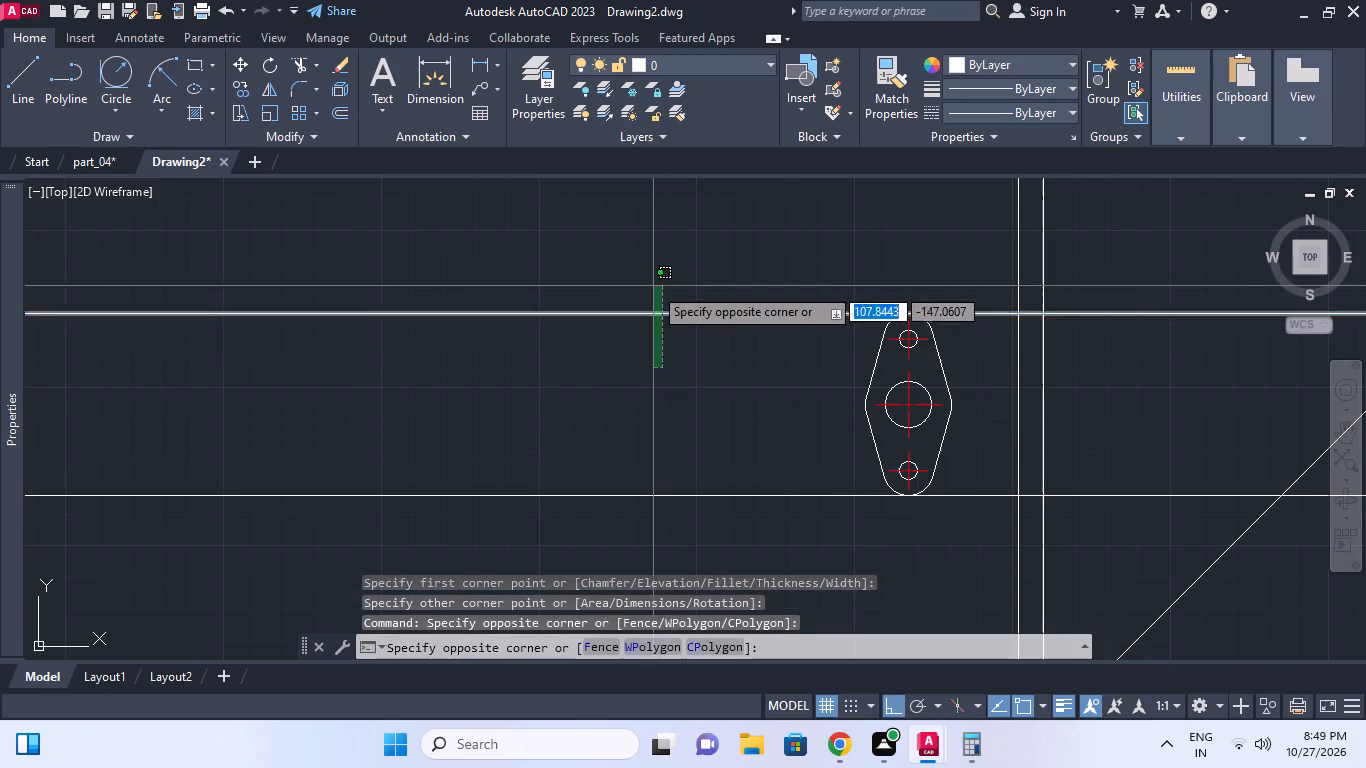
{"action": "left_click", "coordinate": [653, 286]}
{"action": "left_click", "coordinate": [692, 473]}
{"action": "left_click", "coordinate": [577, 507]}
{"action": "right_click", "coordinate": [577, 478]}
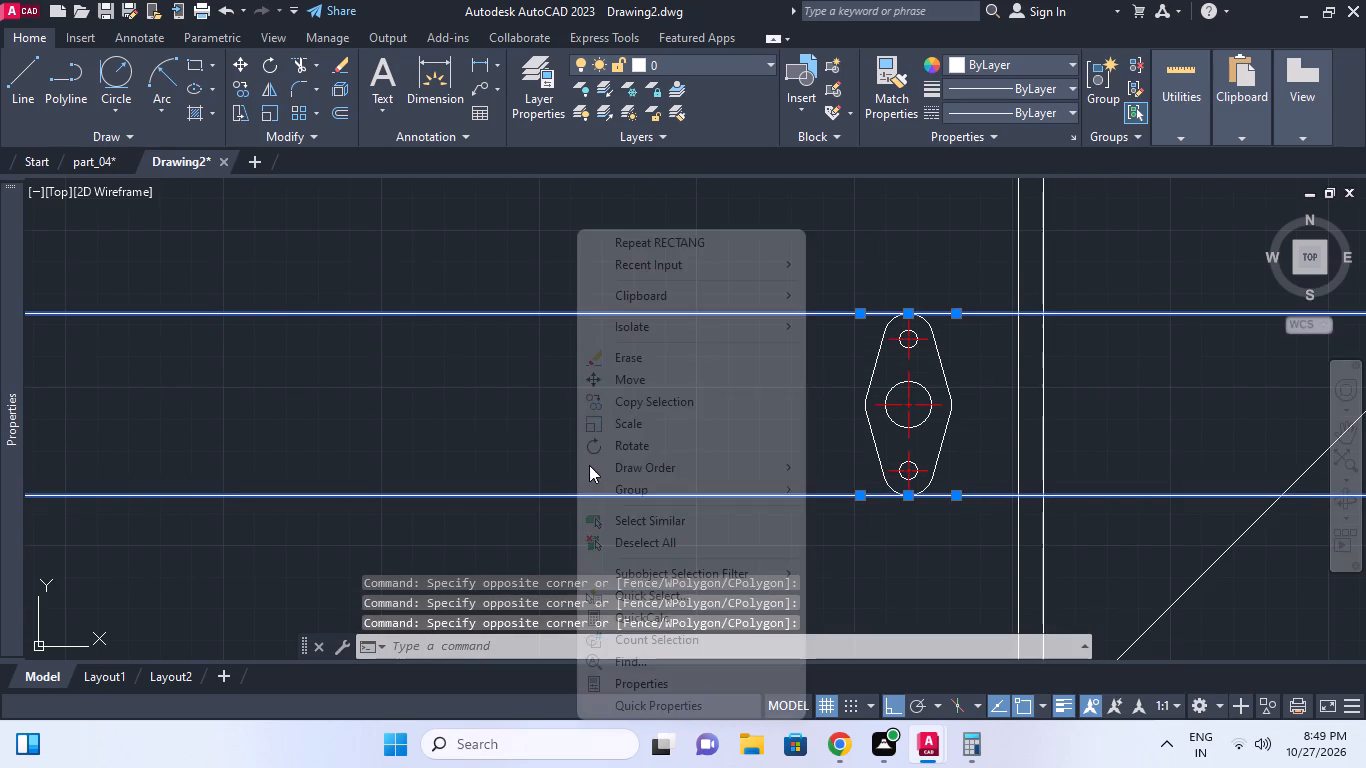
{"action": "left_click", "coordinate": [640, 345]}
{"action": "left_click", "coordinate": [640, 352]}
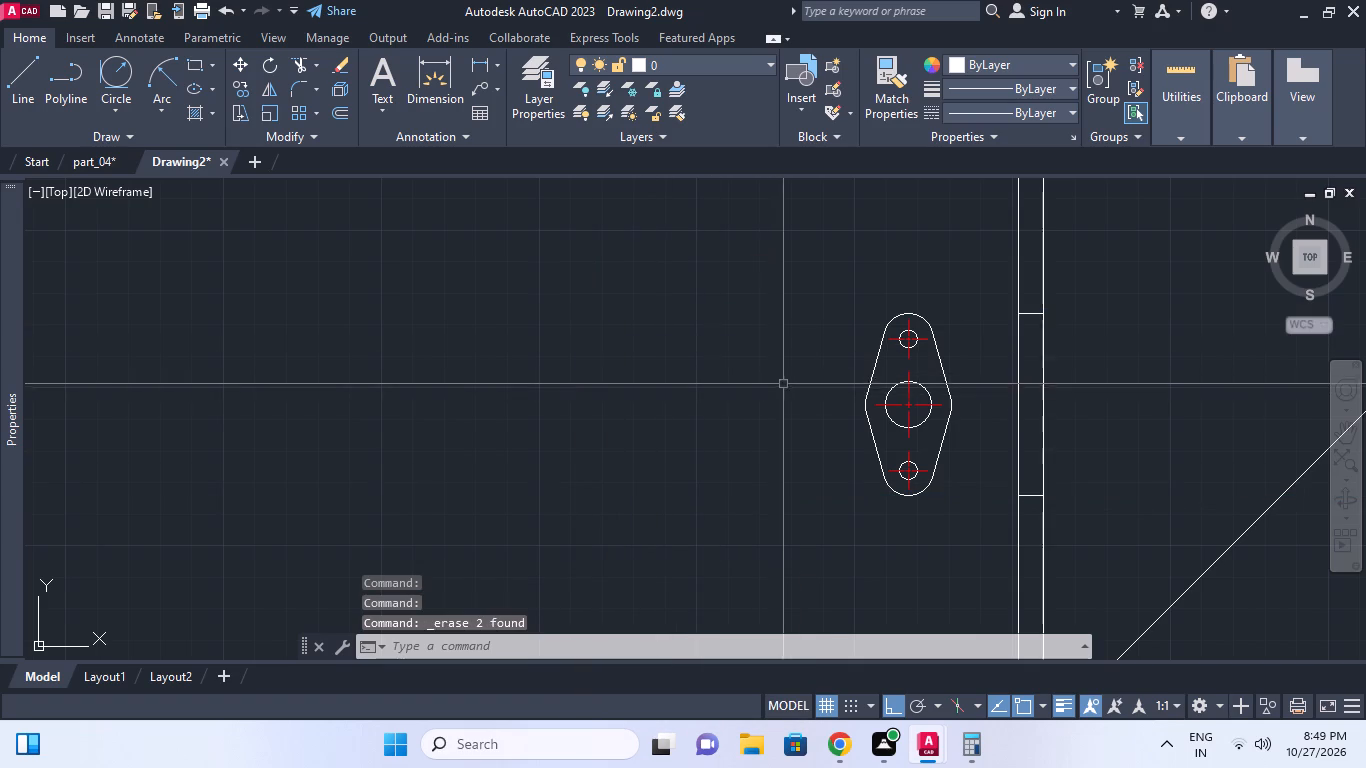
Erase the two vertical construction lines along the side-view rectangle.
{"action": "left_click", "coordinate": [1073, 252]}
{"action": "left_click", "coordinate": [959, 243]}
{"action": "key", "text": "e"}
{"action": "key", "text": "space"}
{"action": "middle_click_drag", "start_coordinate": [1029, 345], "coordinate": [924, 377]}
{"action": "key", "text": "Escape"}
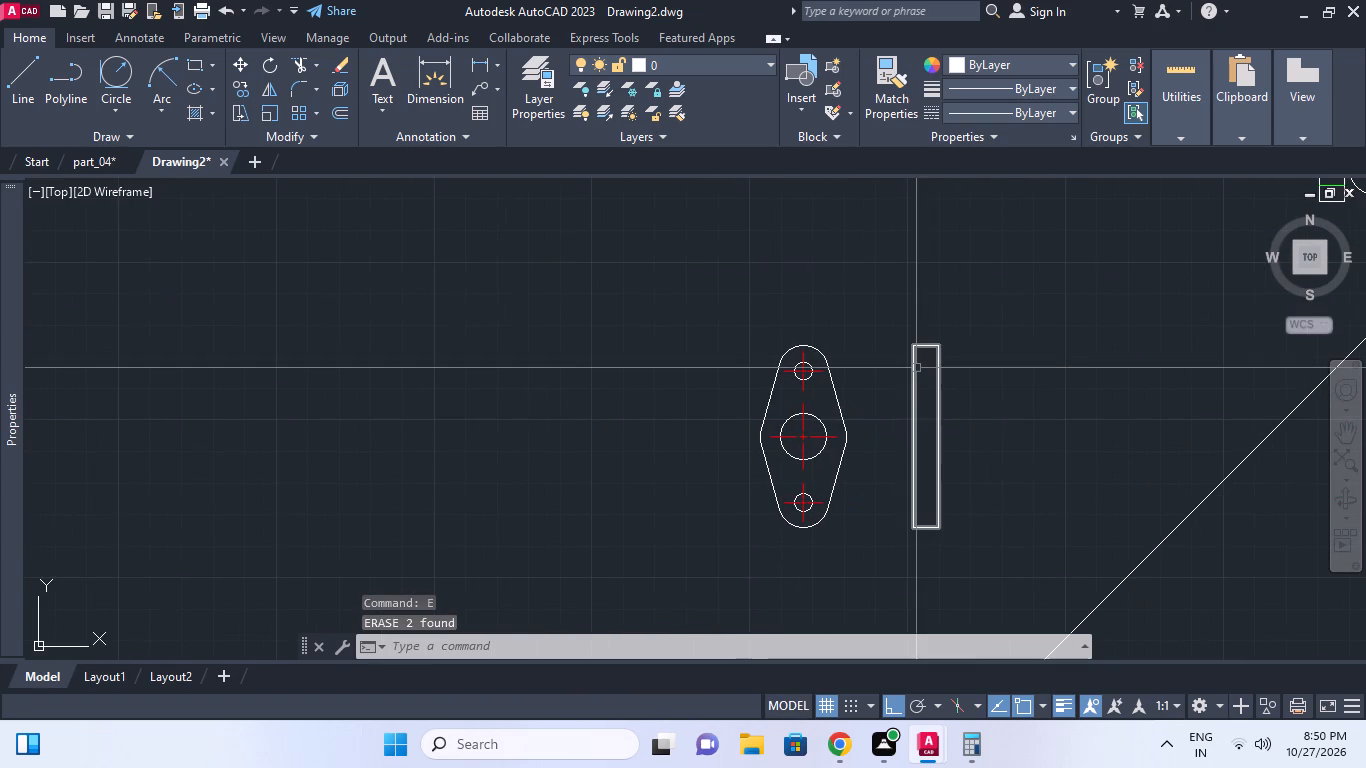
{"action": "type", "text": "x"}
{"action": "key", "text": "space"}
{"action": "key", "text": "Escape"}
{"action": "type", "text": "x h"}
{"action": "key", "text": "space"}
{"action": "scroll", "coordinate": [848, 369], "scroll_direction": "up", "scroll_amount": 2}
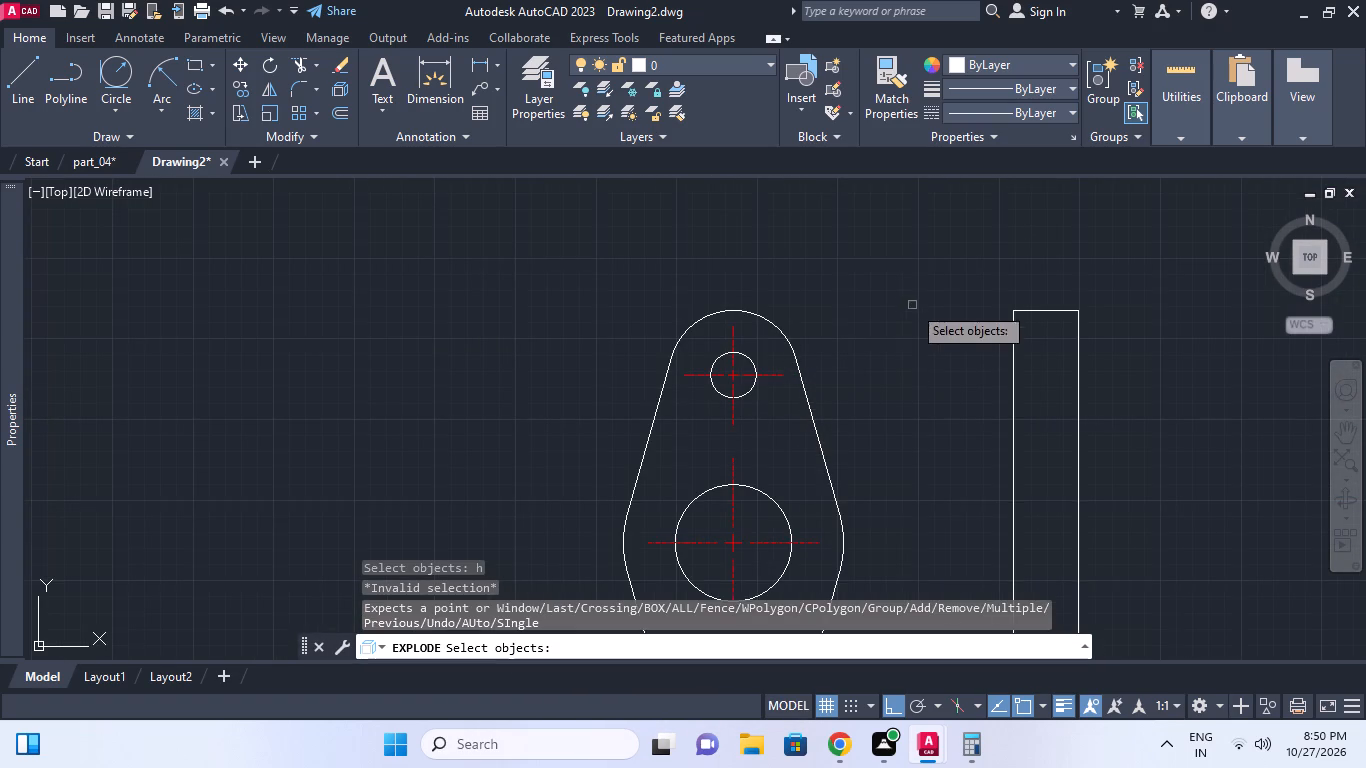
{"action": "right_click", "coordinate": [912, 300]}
Draw horizontal construction lines through the top and bottom points of the upper small hole and the central hole.
{"action": "type", "text": "xl"}
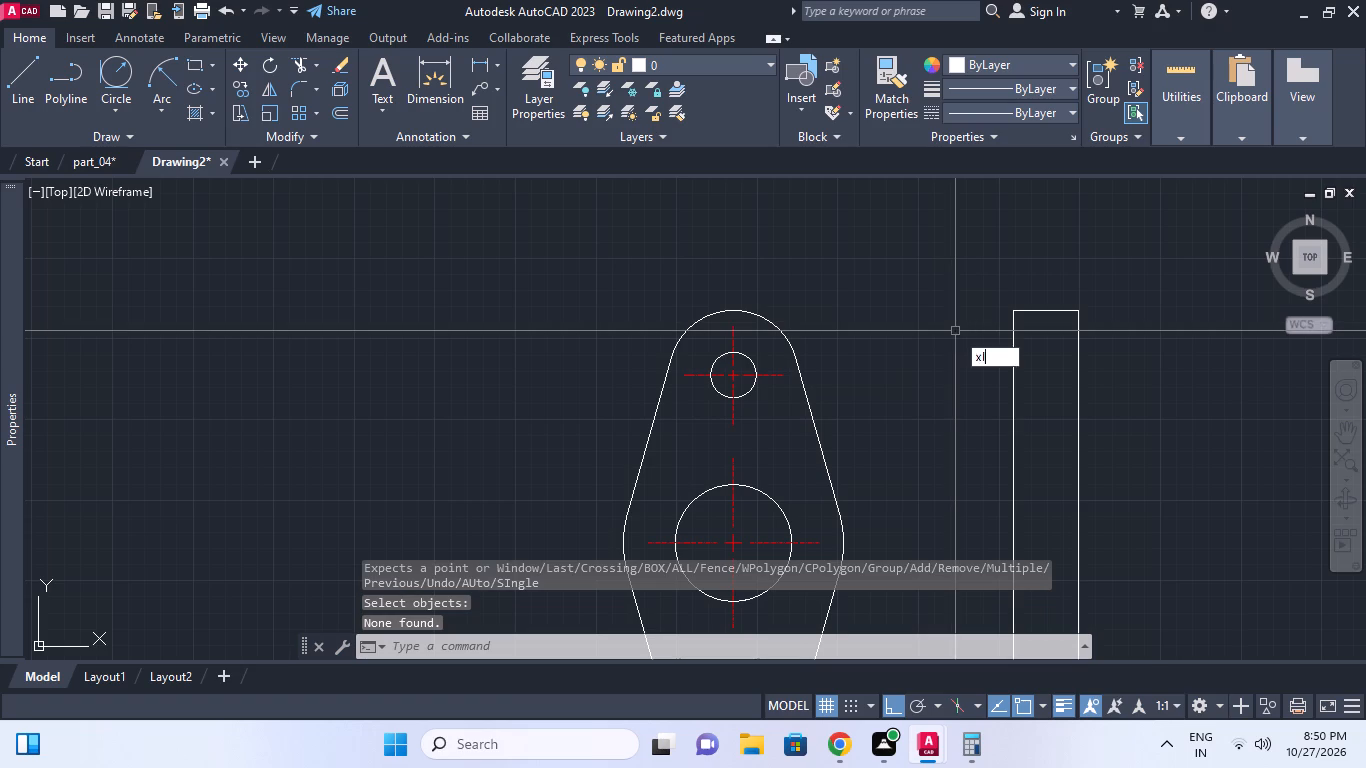
{"action": "key", "text": "space"}
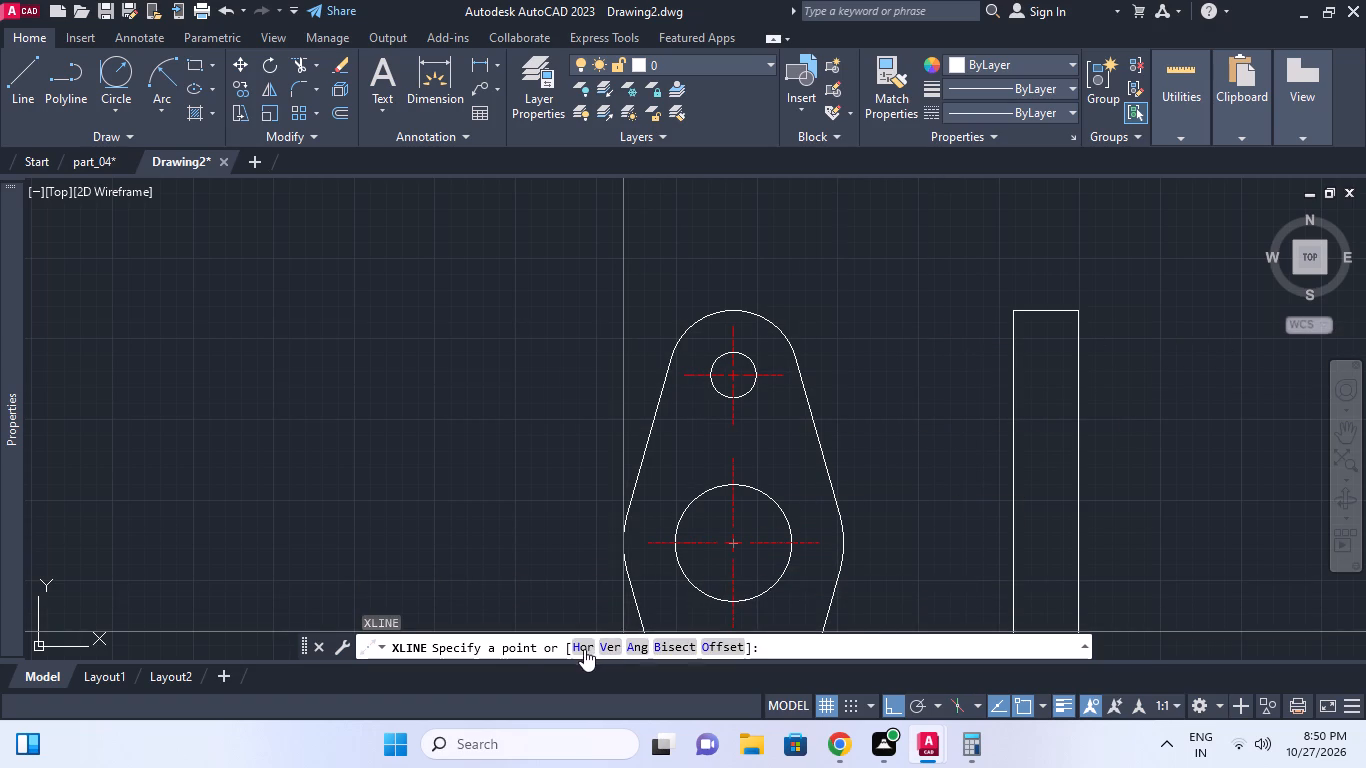
{"action": "left_click", "coordinate": [584, 649]}
{"action": "left_click", "coordinate": [731, 354]}
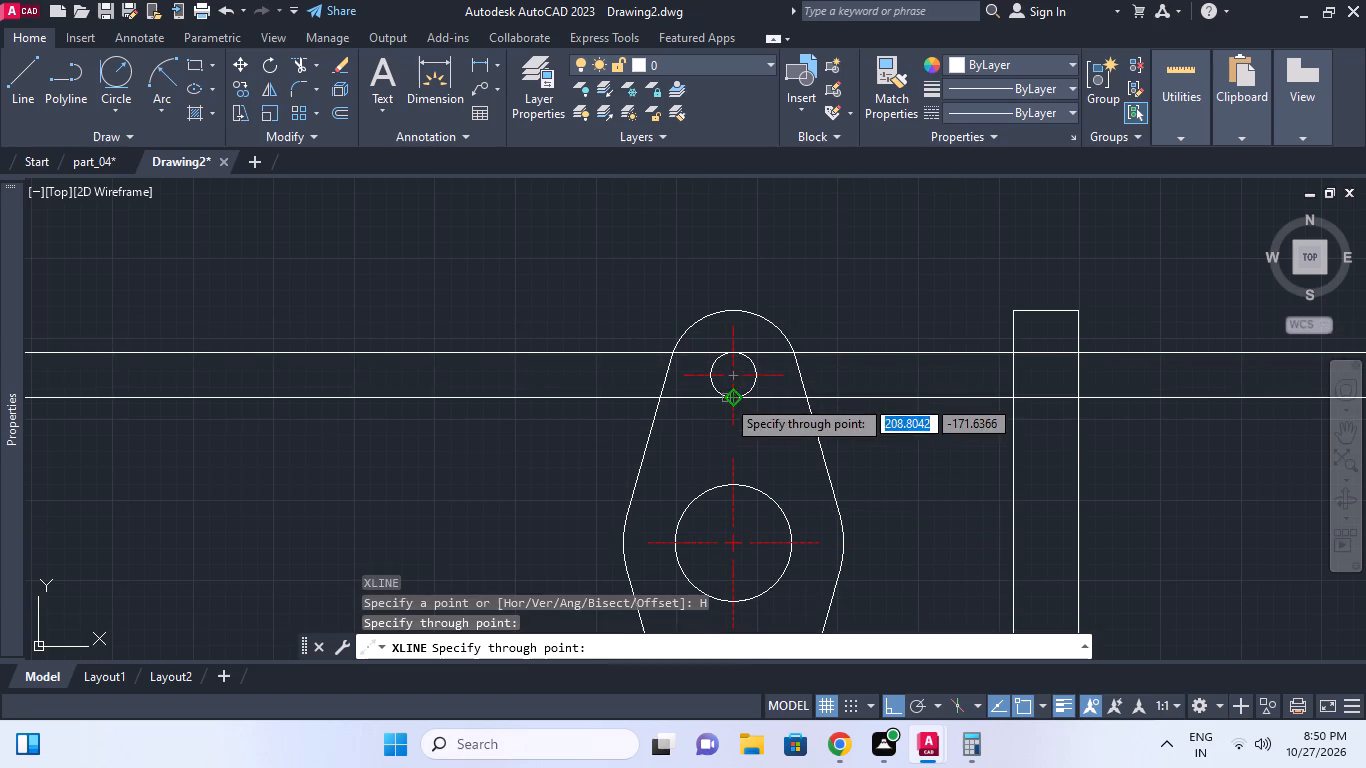
{"action": "left_click", "coordinate": [726, 398]}
{"action": "middle_click_drag", "start_coordinate": [735, 485], "coordinate": [729, 378]}
{"action": "left_click", "coordinate": [733, 381]}
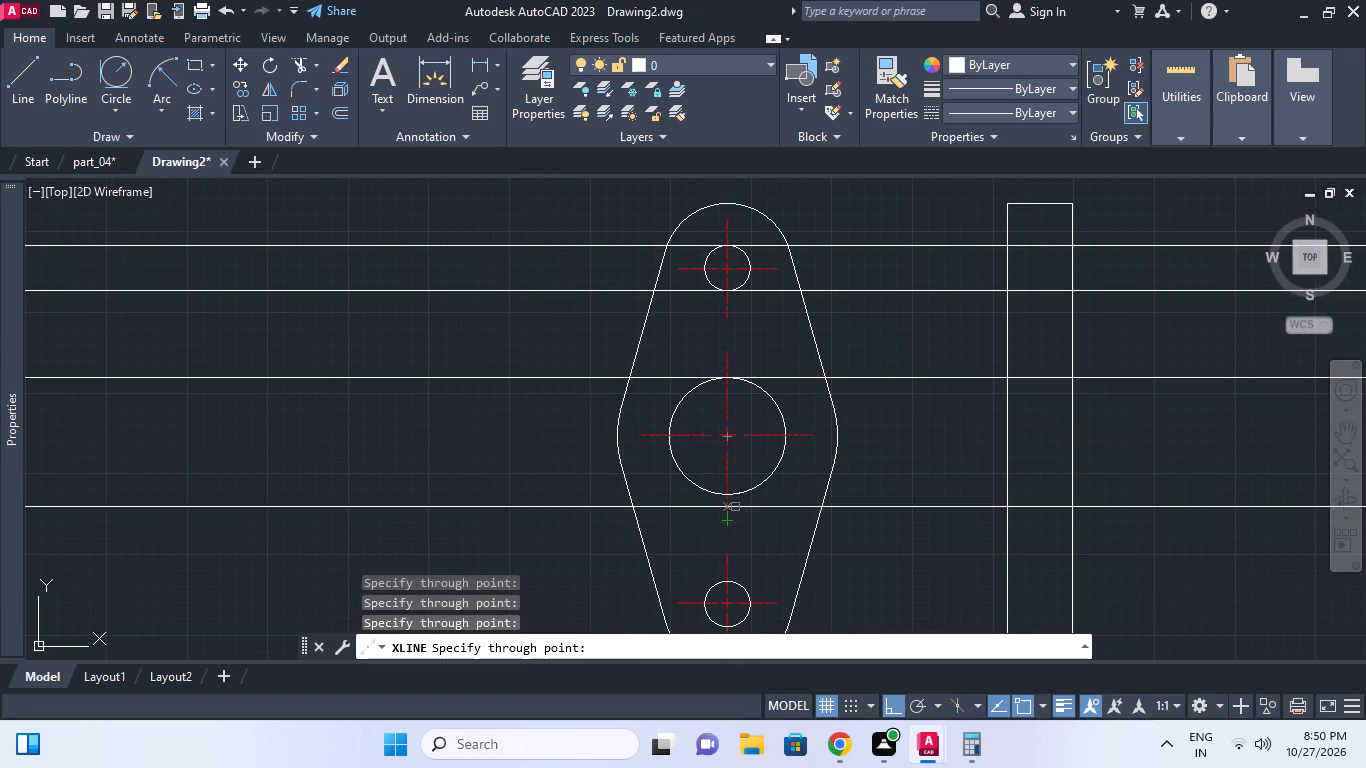
{"action": "left_click", "coordinate": [728, 495]}
Add horizontal construction lines through the three hole centres and through the lower small hole's top and bottom points.
{"action": "middle_click_drag", "start_coordinate": [795, 520], "coordinate": [788, 462]}
{"action": "left_click", "coordinate": [802, 374]}
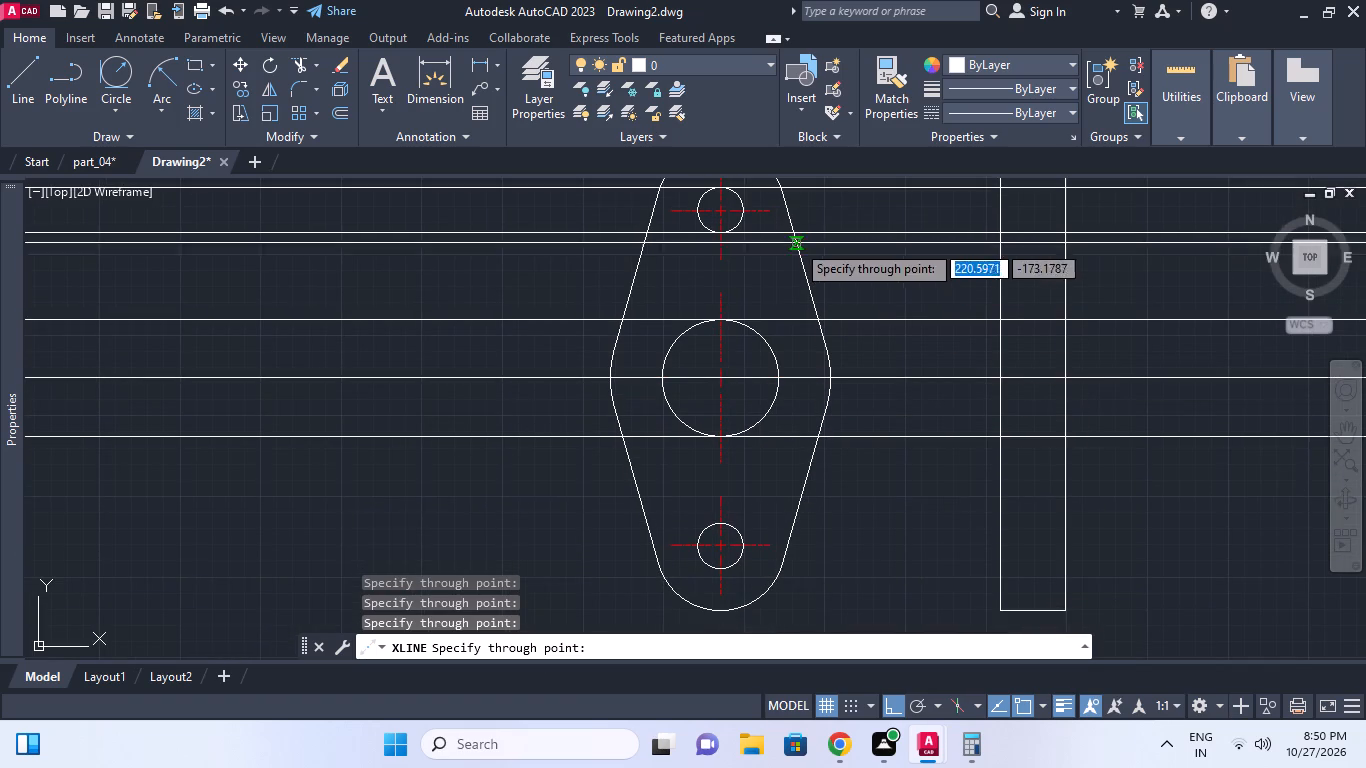
{"action": "left_click", "coordinate": [762, 210]}
{"action": "left_click", "coordinate": [775, 542]}
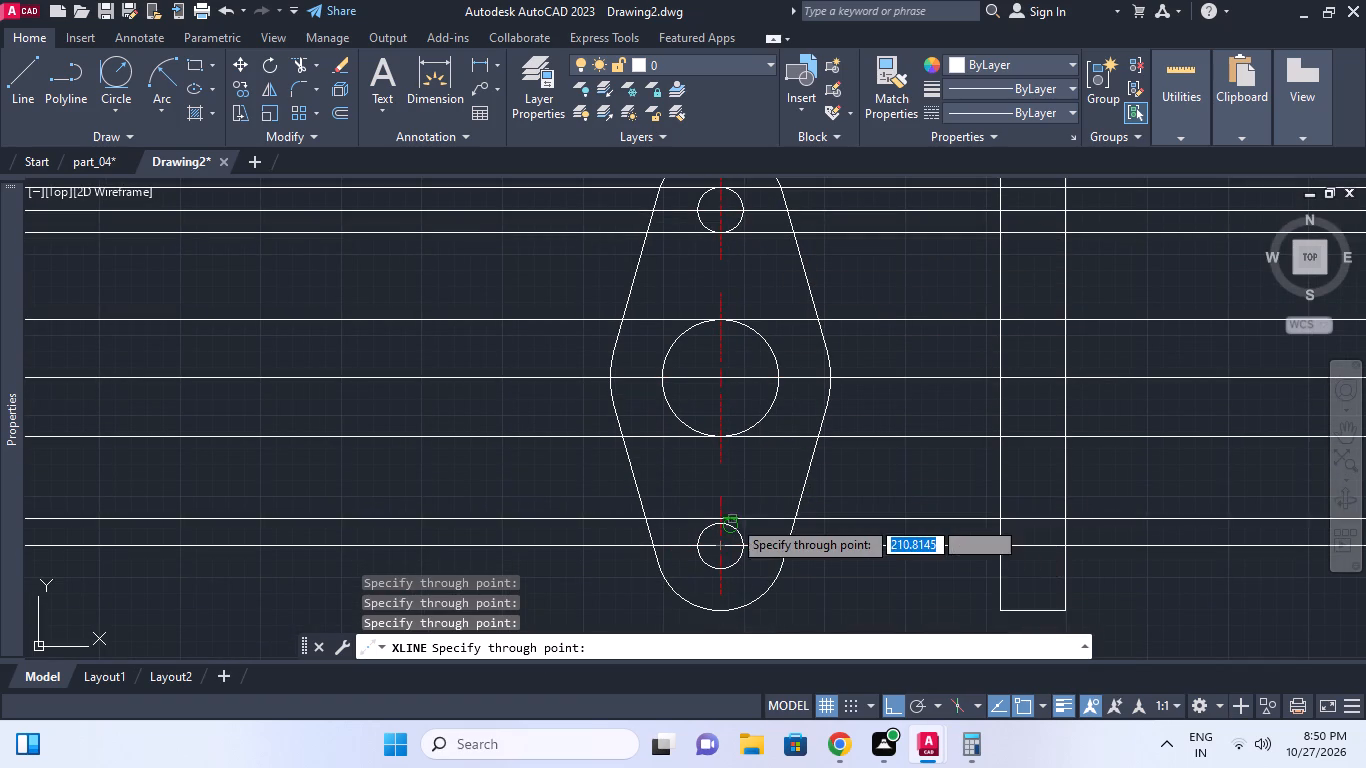
{"action": "left_click", "coordinate": [721, 517]}
{"action": "left_click", "coordinate": [724, 573]}
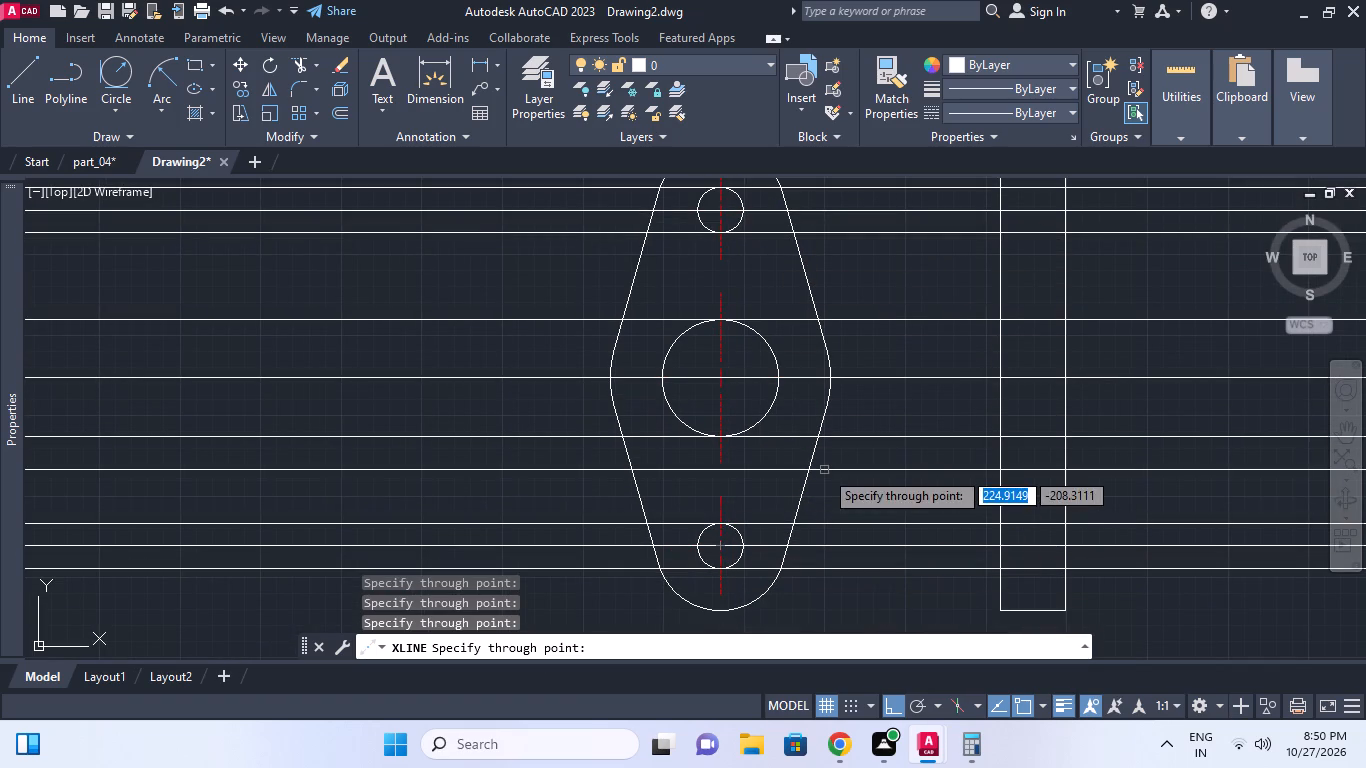
{"action": "right_click", "coordinate": [824, 470]}
{"action": "middle_click", "coordinate": [912, 413]}
{"action": "scroll", "coordinate": [912, 413], "scroll_direction": "down", "scroll_amount": 1}
{"action": "key", "text": "Escape"}
{"action": "middle_click", "coordinate": [955, 416]}
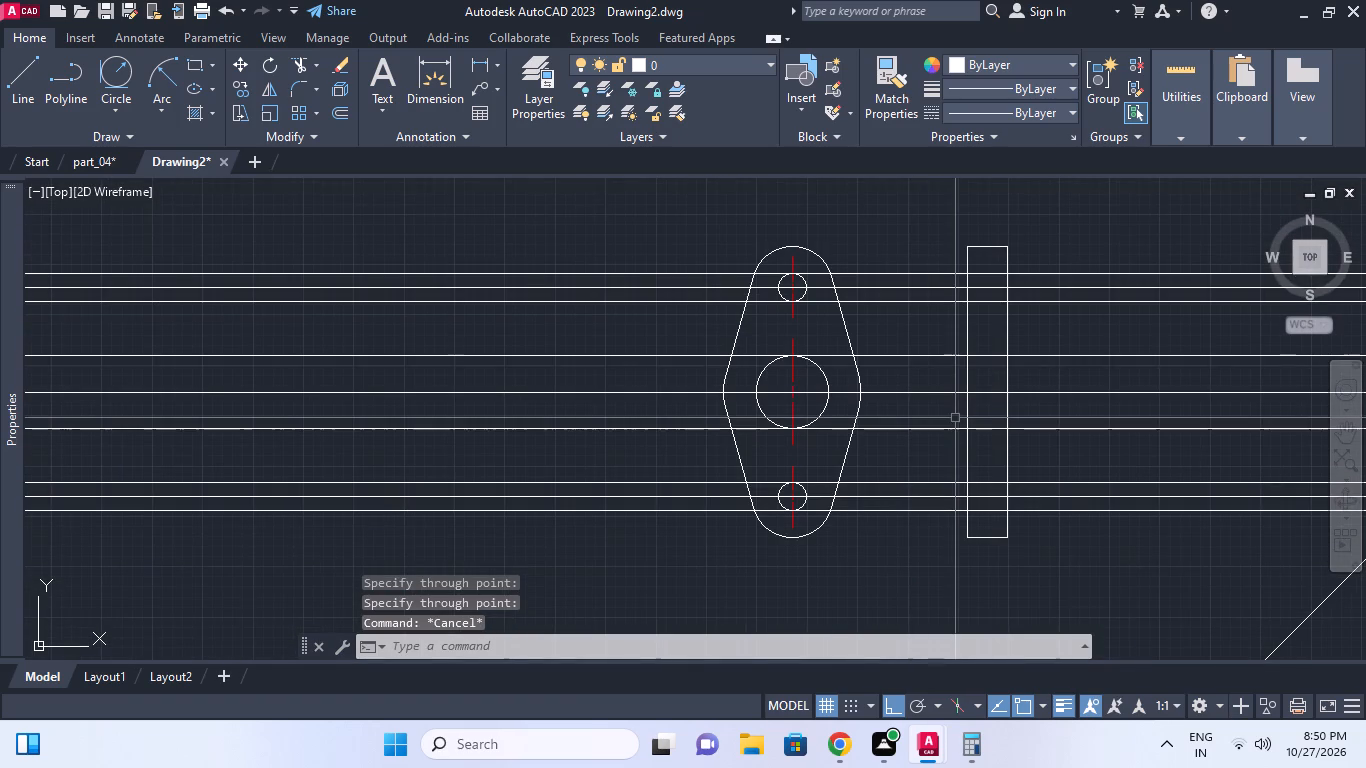
Trim the horizontal construction lines on both sides of the side-view rectangle, keeping only the parts inside it.
{"action": "key", "text": "t"}
{"action": "key", "text": "r"}
{"action": "key", "text": "space"}
{"action": "left_click", "coordinate": [1021, 465]}
{"action": "left_click", "coordinate": [947, 465]}
{"action": "key", "text": "space"}
{"action": "left_click", "coordinate": [901, 555]}
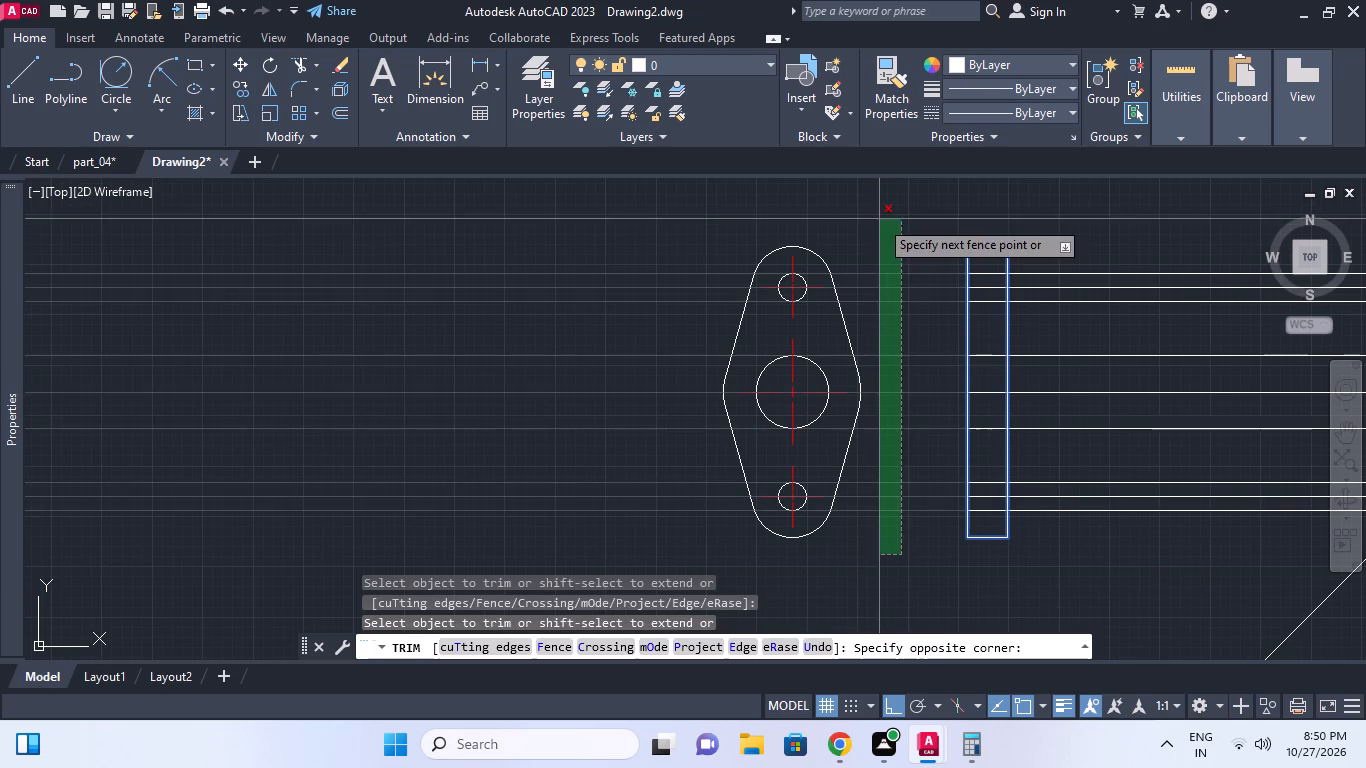
{"action": "left_click", "coordinate": [882, 258]}
{"action": "left_click", "coordinate": [1043, 533]}
{"action": "left_click", "coordinate": [1038, 258]}
{"action": "right_click", "coordinate": [1038, 258]}
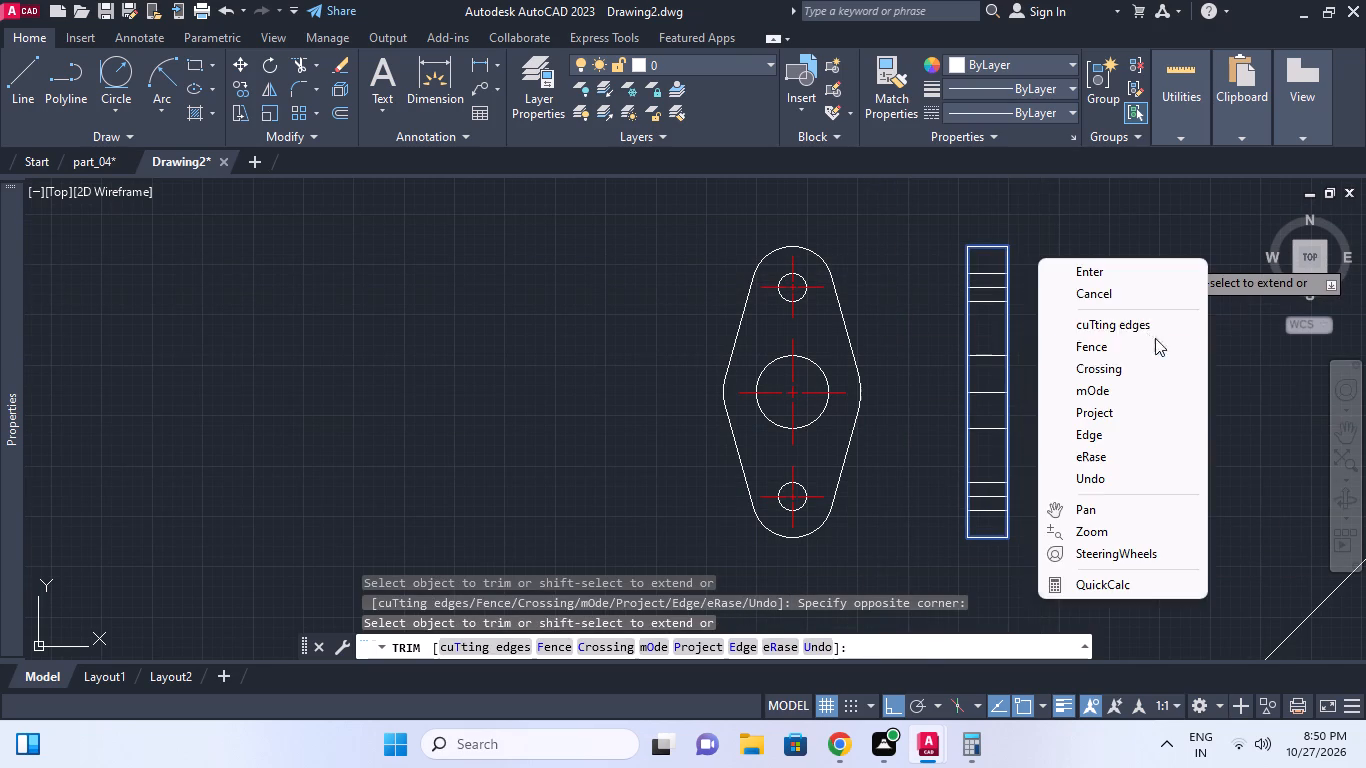
{"action": "left_click", "coordinate": [1110, 271]}
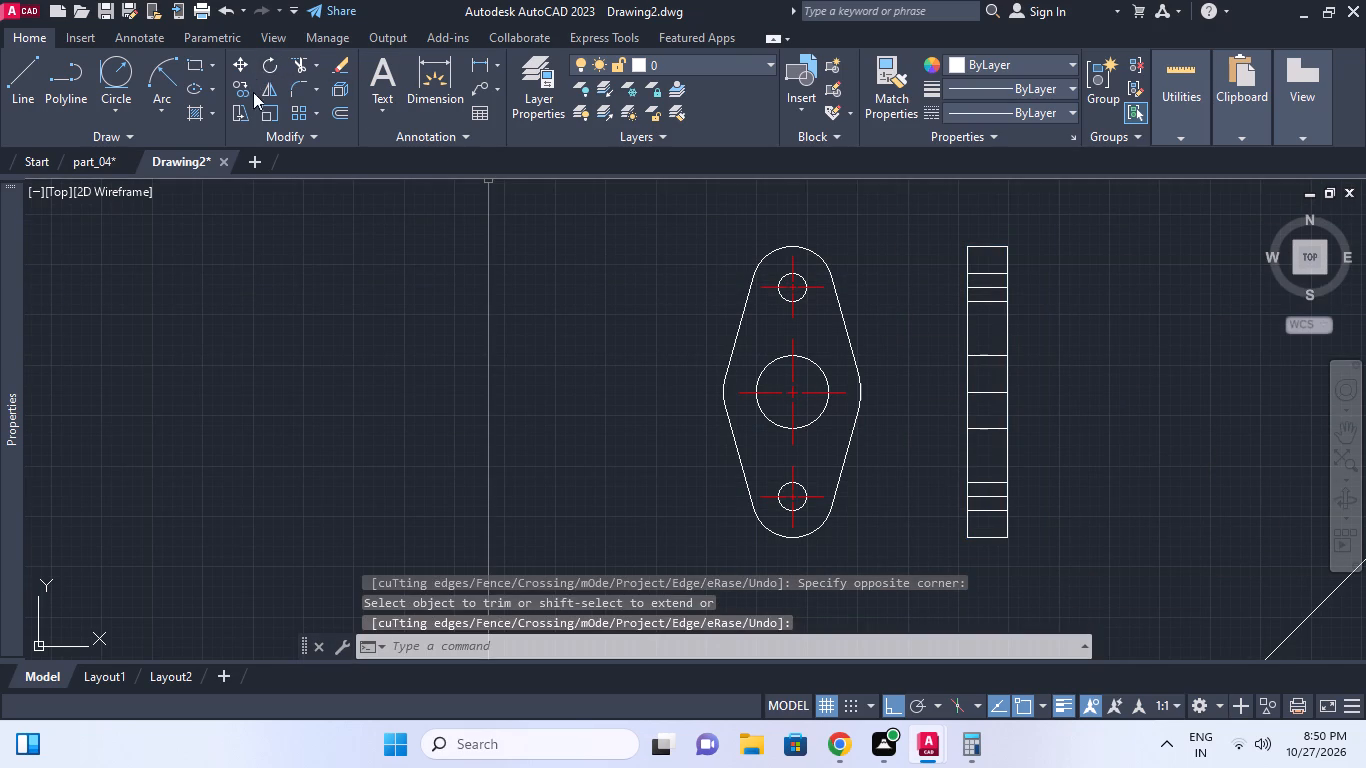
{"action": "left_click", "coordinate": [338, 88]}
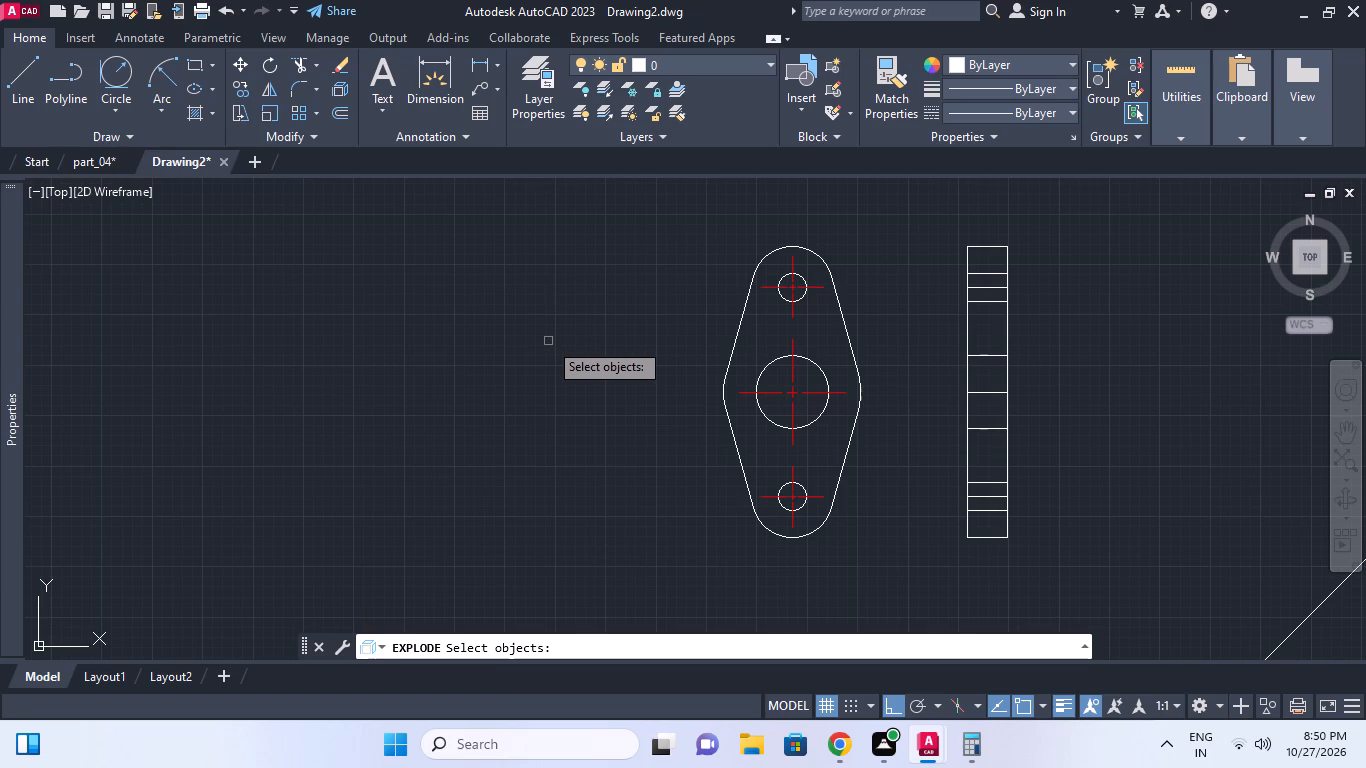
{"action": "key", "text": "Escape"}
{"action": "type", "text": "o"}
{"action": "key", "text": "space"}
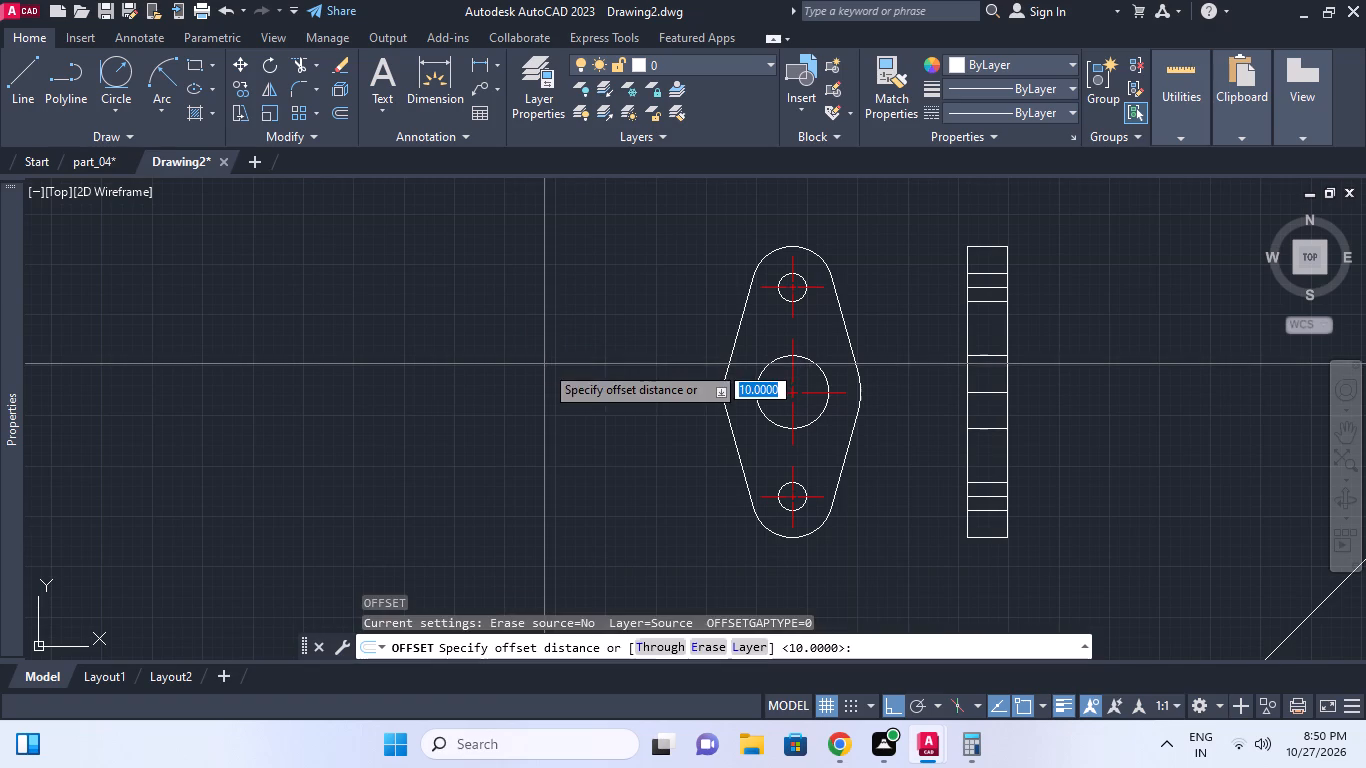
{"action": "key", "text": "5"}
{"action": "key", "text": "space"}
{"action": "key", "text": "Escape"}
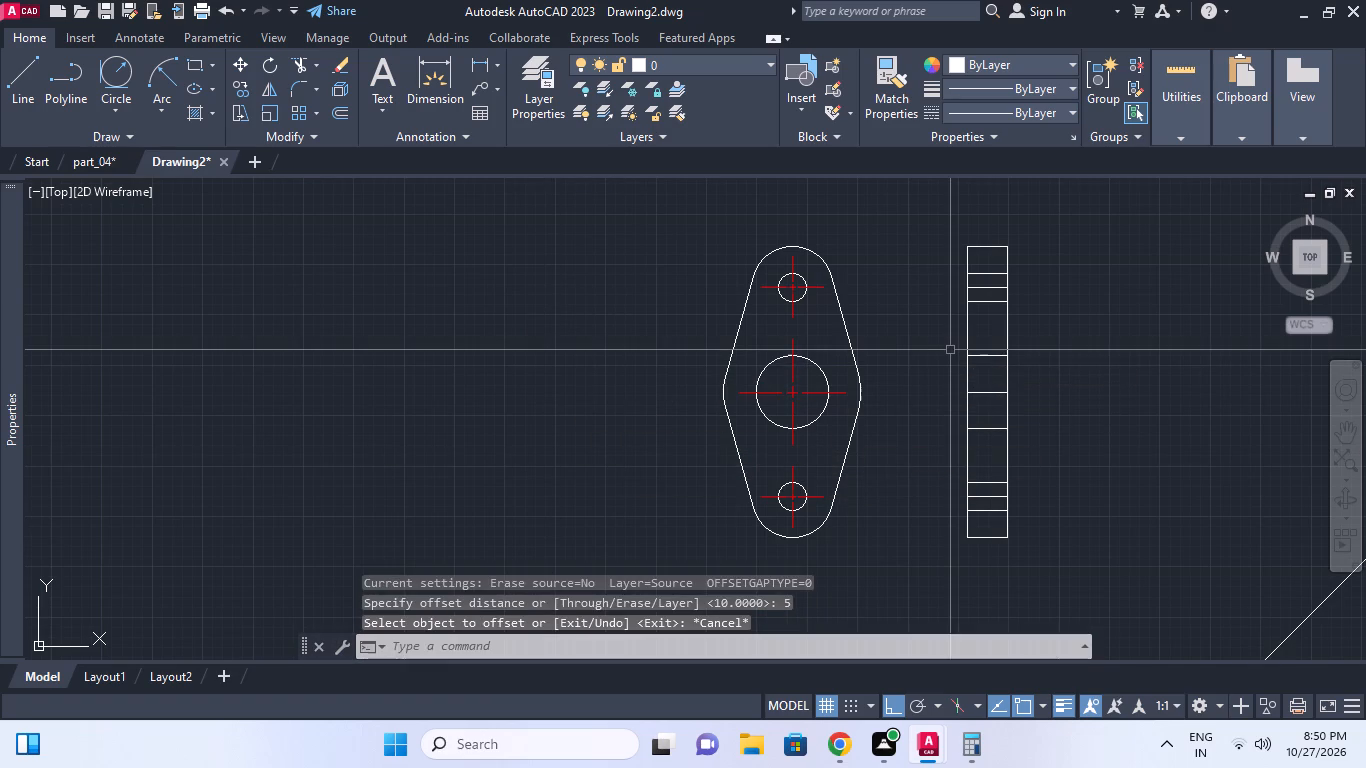
Offset the side-view rectangle outward by 3.5.
{"action": "type", "text": "o"}
{"action": "key", "text": "space"}
{"action": "key", "text": "3"}
{"action": "key", "text": "period"}
{"action": "key", "text": "5"}
{"action": "key", "text": "Return"}
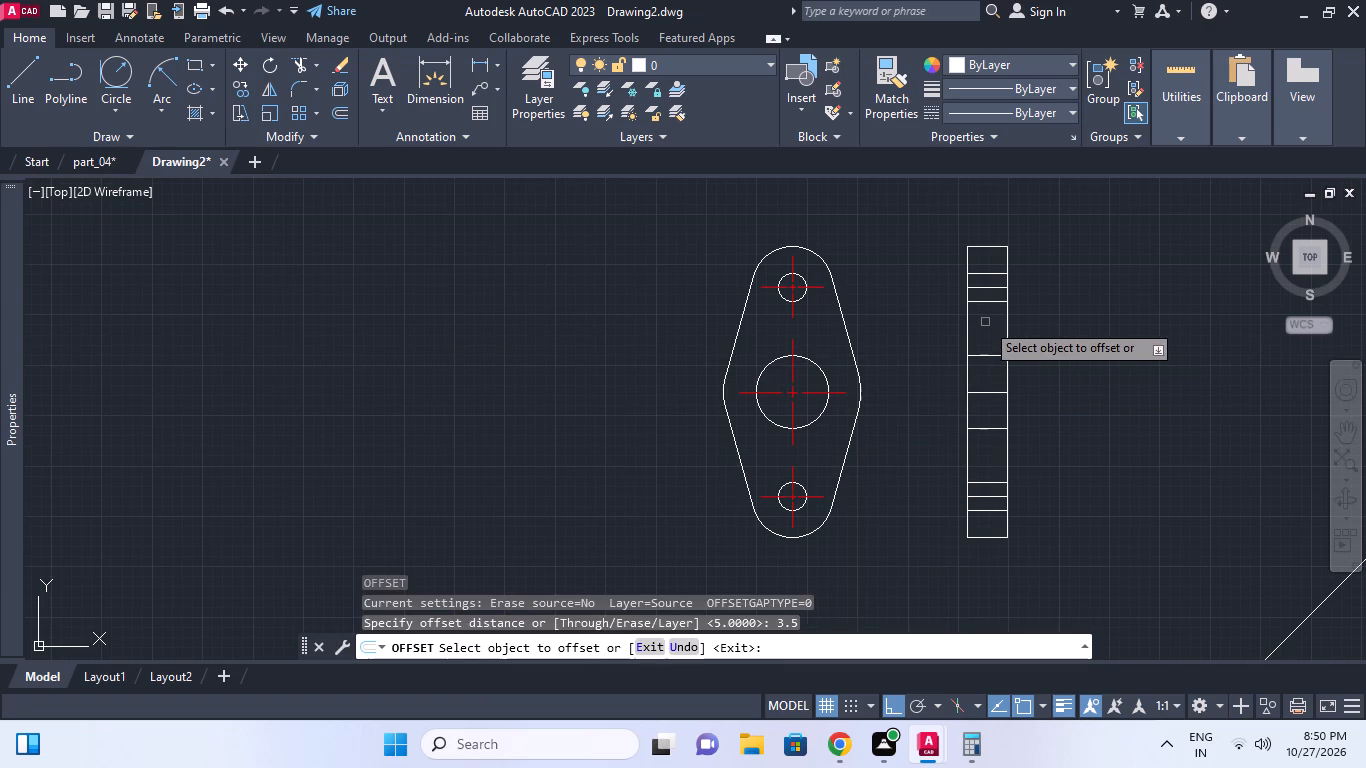
{"action": "left_click", "coordinate": [979, 318]}
{"action": "left_click", "coordinate": [963, 327]}
{"action": "left_click", "coordinate": [970, 317]}
{"action": "left_click", "coordinate": [909, 338]}
{"action": "key", "text": "Escape"}
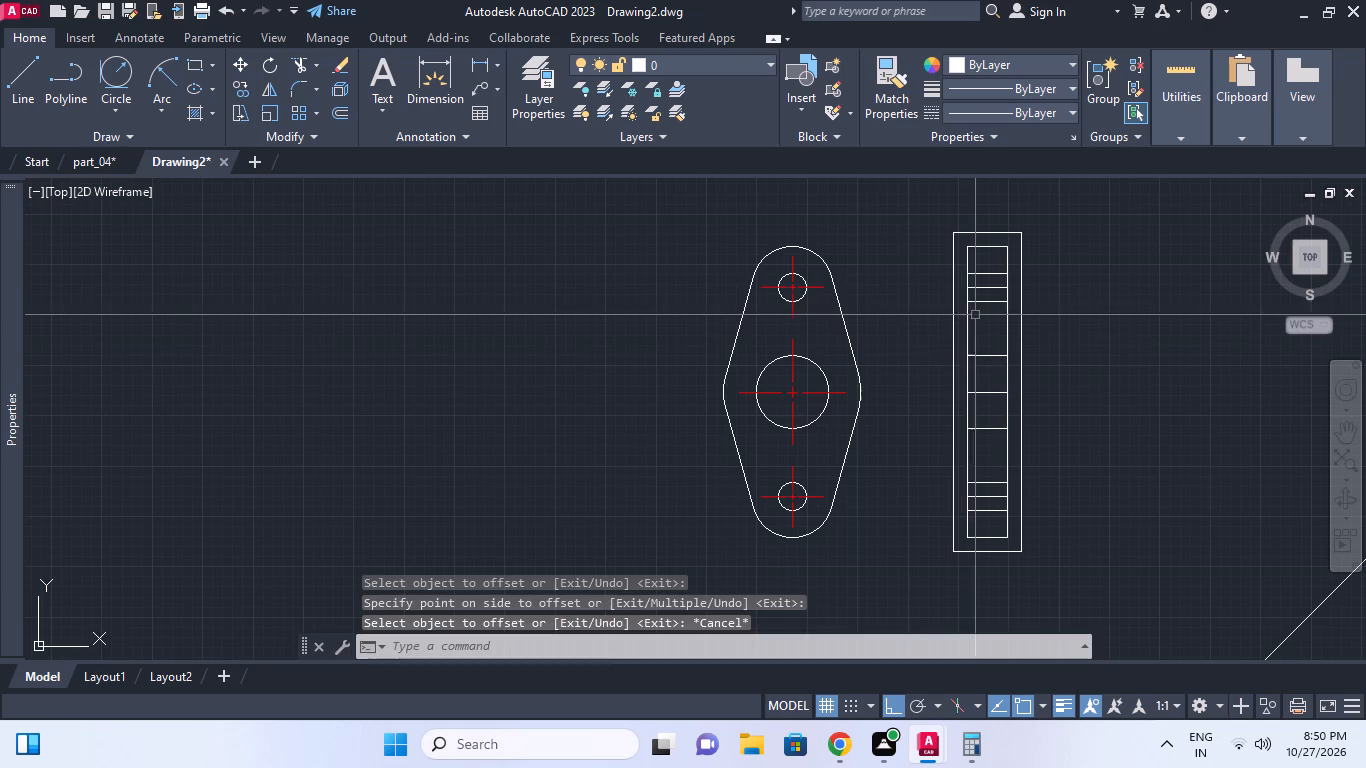
Extend the three hole centre lines on both sides of the side view to the offset rectangle.
{"action": "type", "text": "ex"}
{"action": "key", "text": "space"}
{"action": "left_click", "coordinate": [1028, 295]}
{"action": "left_click", "coordinate": [1021, 286]}
{"action": "key", "text": "space"}
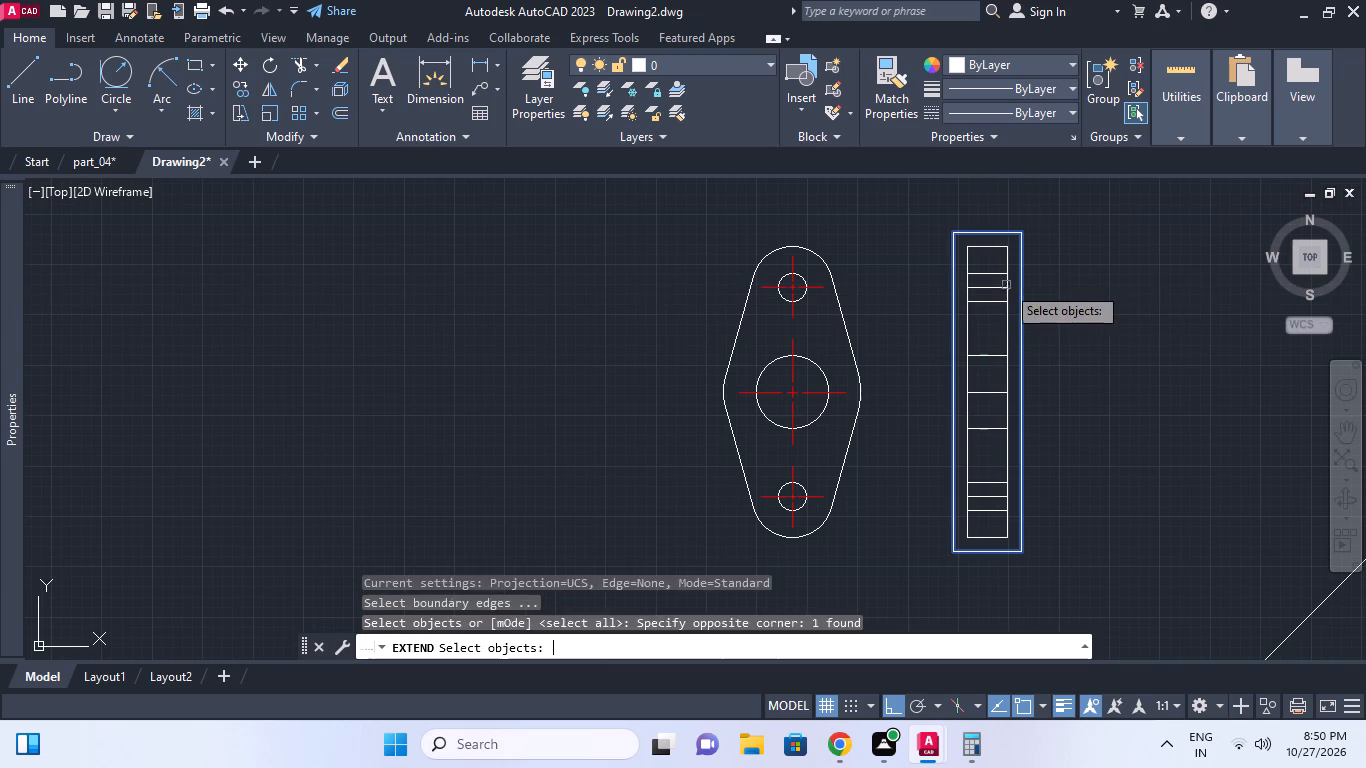
{"action": "left_click", "coordinate": [987, 287]}
{"action": "left_click", "coordinate": [993, 287]}
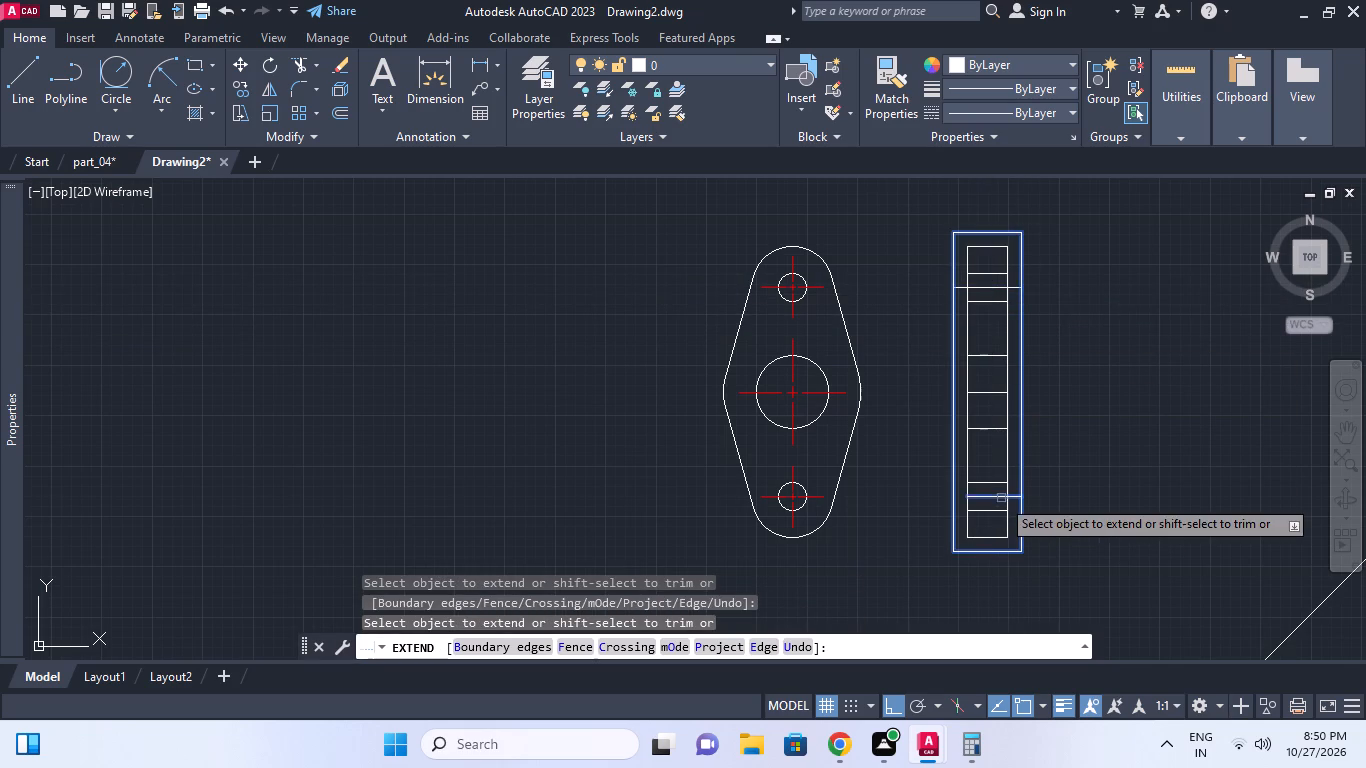
{"action": "left_click", "coordinate": [1001, 498]}
{"action": "left_click", "coordinate": [989, 497]}
{"action": "left_click", "coordinate": [987, 393]}
{"action": "left_click", "coordinate": [989, 397]}
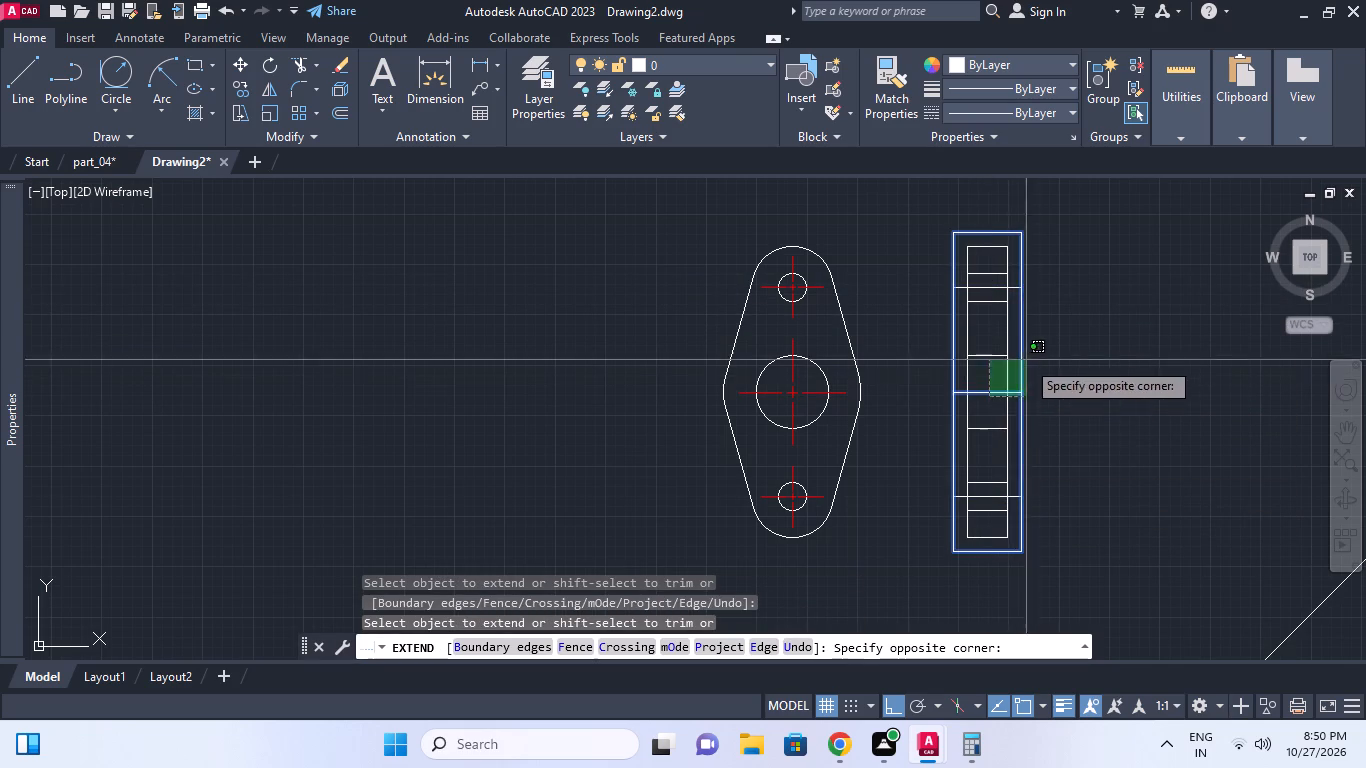
{"action": "left_click", "coordinate": [996, 384]}
{"action": "right_click", "coordinate": [1053, 350]}
{"action": "left_click", "coordinate": [1084, 381]}
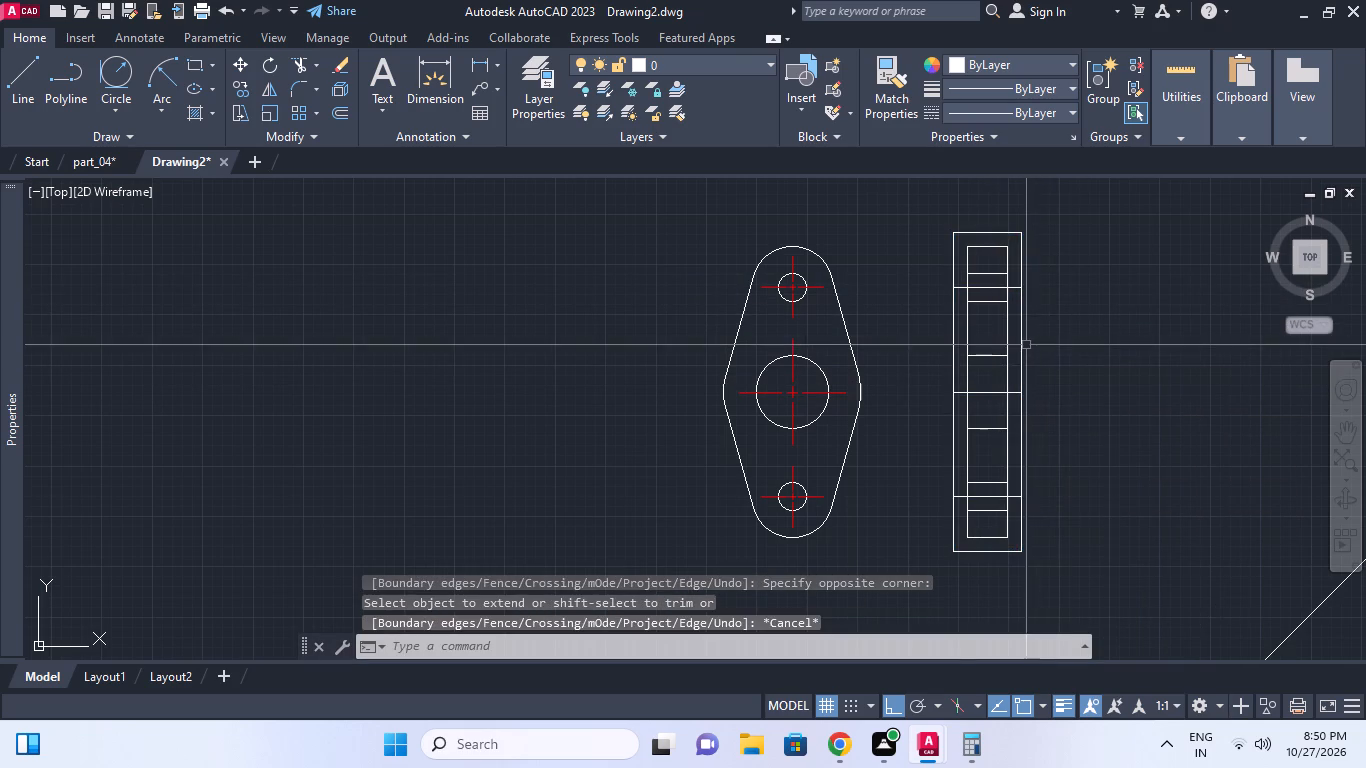
Erase the offset rectangle around the side view.
{"action": "left_click", "coordinate": [1025, 343]}
{"action": "right_click", "coordinate": [1024, 335]}
{"action": "left_click", "coordinate": [1088, 336]}
{"action": "middle_click", "coordinate": [1022, 359]}
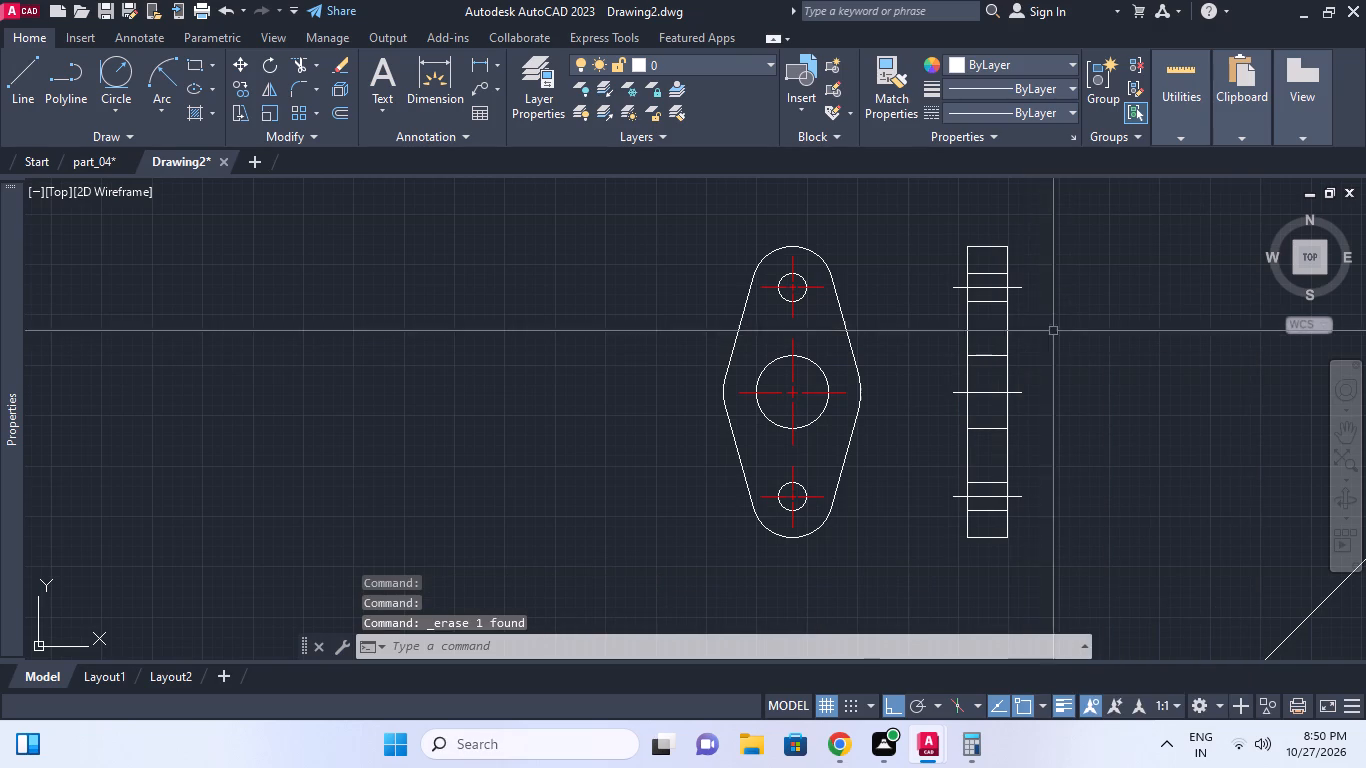
Match the central hole's red centreline properties onto the three extended lines of the side view.
{"action": "left_click", "coordinate": [820, 392]}
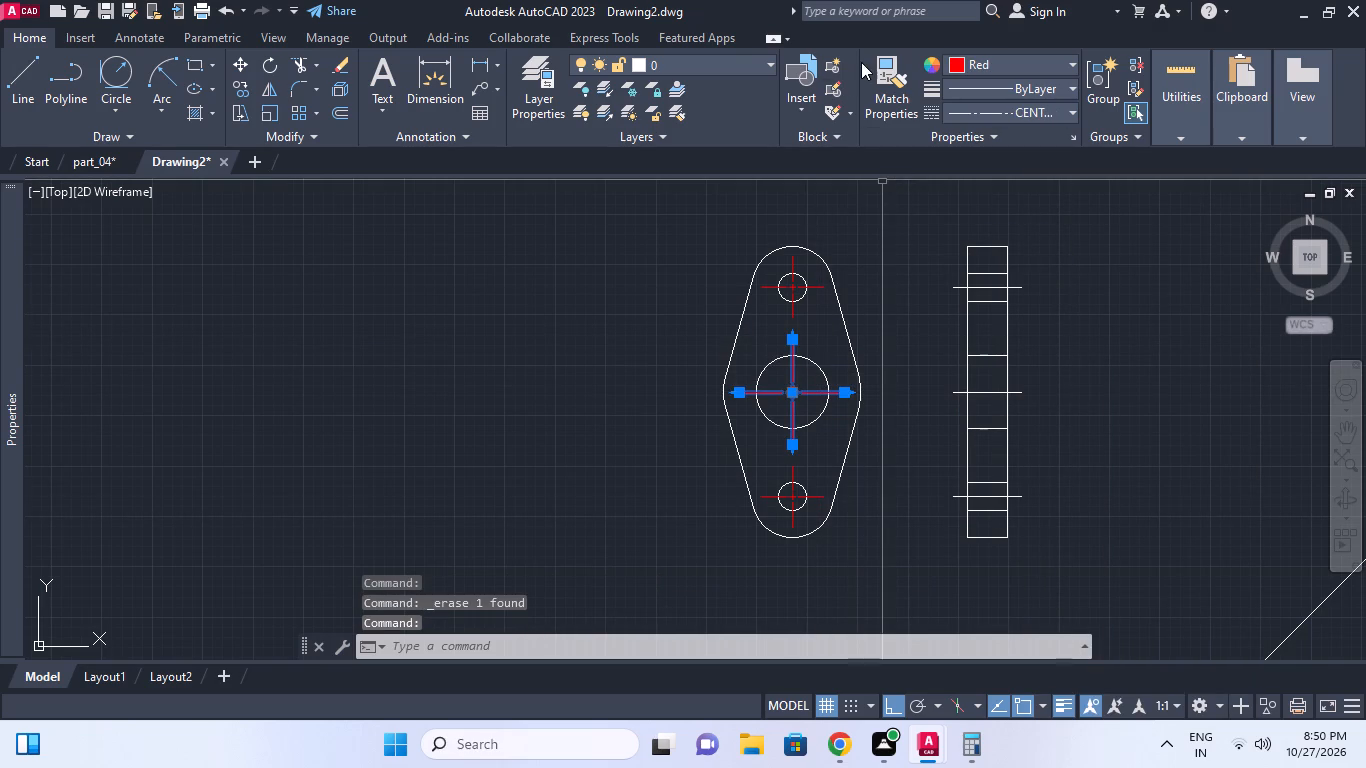
{"action": "left_click", "coordinate": [882, 67]}
{"action": "left_click", "coordinate": [1071, 561]}
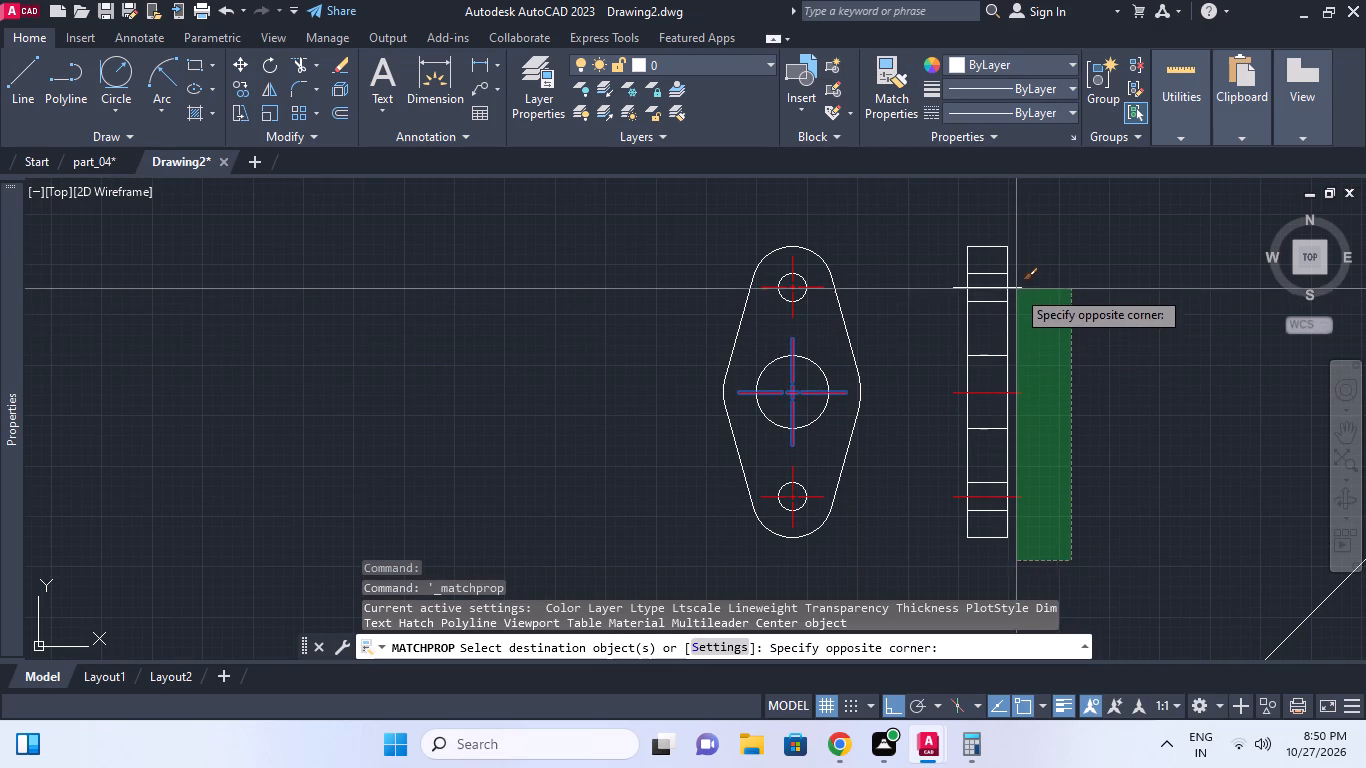
{"action": "left_click", "coordinate": [1016, 282]}
{"action": "right_click", "coordinate": [1019, 284]}
{"action": "left_click", "coordinate": [1060, 302]}
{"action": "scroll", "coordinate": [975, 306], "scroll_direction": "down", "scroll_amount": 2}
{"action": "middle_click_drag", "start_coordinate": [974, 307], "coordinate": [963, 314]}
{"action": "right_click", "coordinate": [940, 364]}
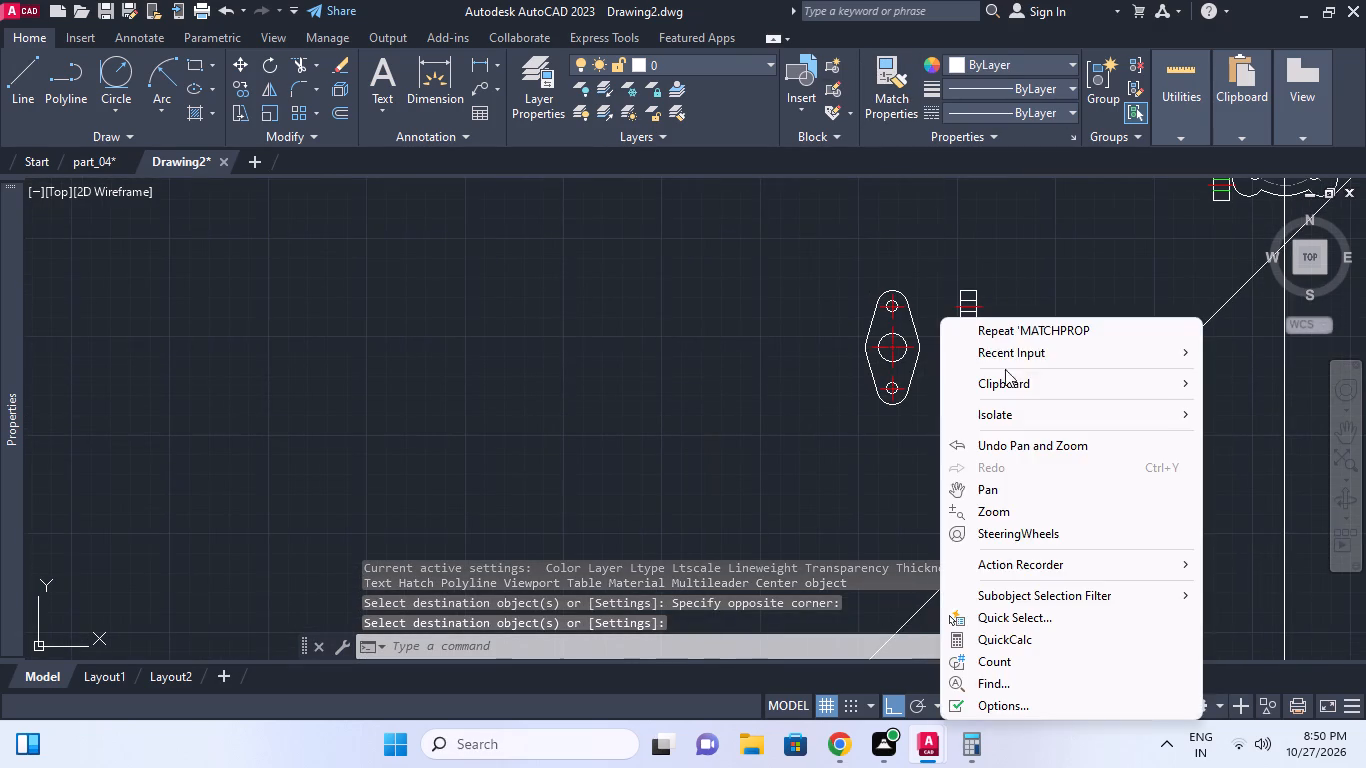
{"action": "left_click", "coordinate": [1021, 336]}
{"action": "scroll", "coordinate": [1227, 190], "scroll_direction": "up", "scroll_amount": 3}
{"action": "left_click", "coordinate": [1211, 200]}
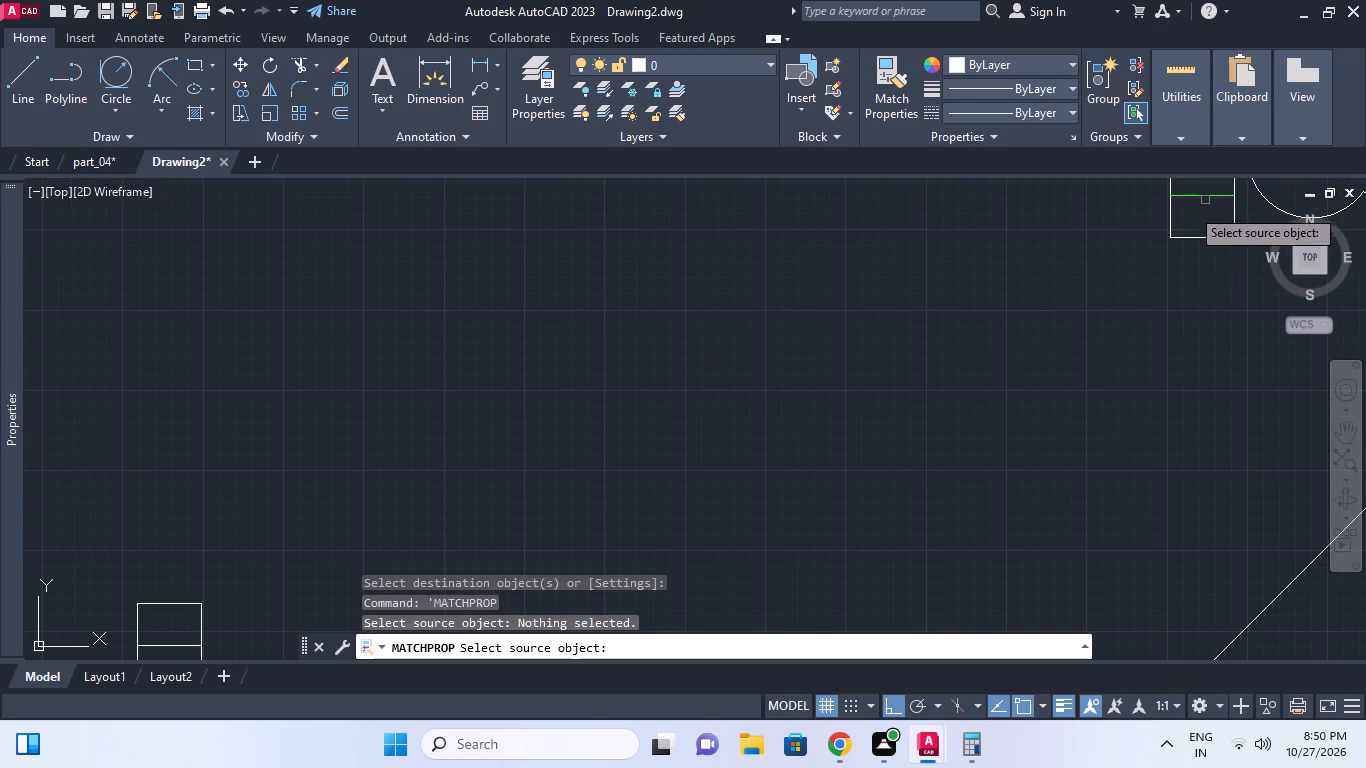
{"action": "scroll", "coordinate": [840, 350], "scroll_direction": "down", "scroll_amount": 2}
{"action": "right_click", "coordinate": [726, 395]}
Match the green hole-edge line in the sectional view's base flange onto the lower small hole's two edge lines in the side view.
{"action": "scroll", "coordinate": [769, 398], "scroll_direction": "down", "scroll_amount": 2}
{"action": "right_click", "coordinate": [752, 390]}
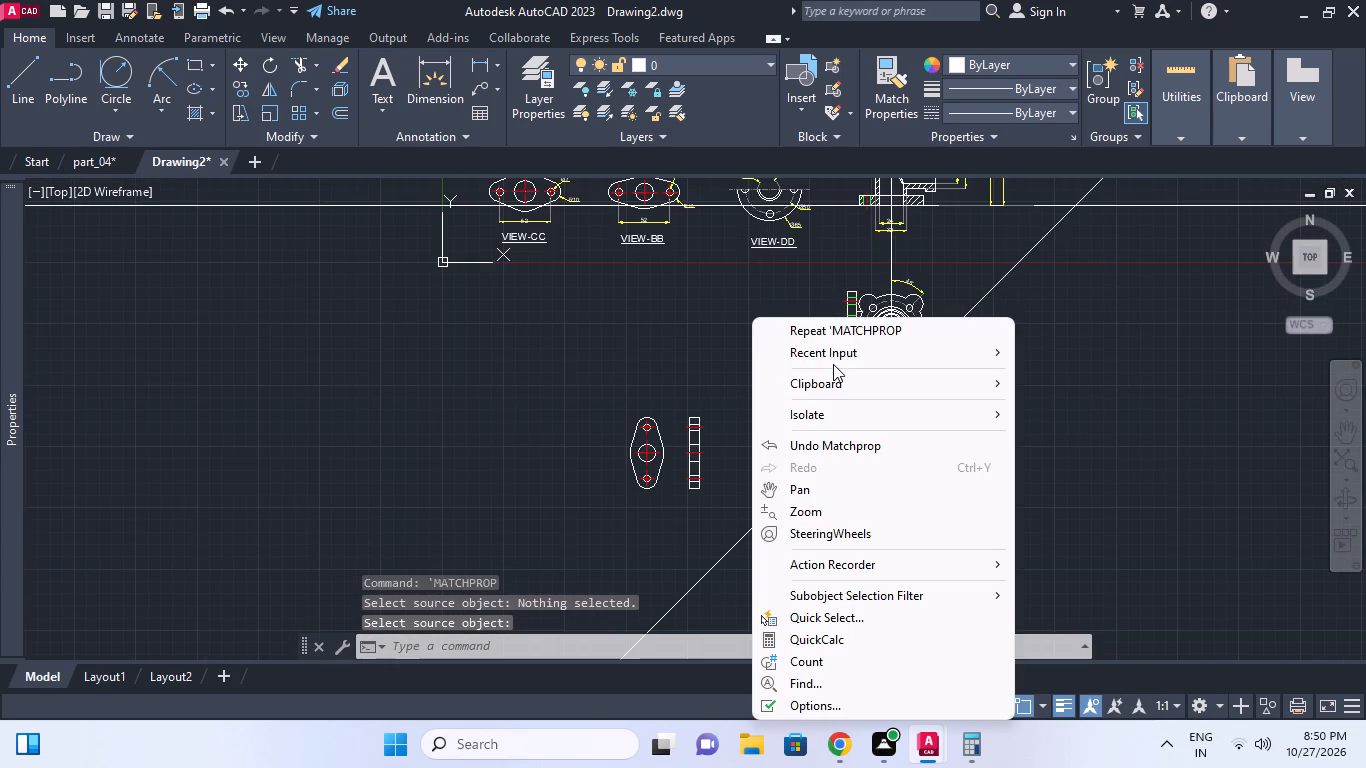
{"action": "left_click", "coordinate": [794, 333]}
{"action": "middle_click_drag", "start_coordinate": [856, 265], "coordinate": [879, 414]}
{"action": "scroll", "coordinate": [769, 356], "scroll_direction": "up", "scroll_amount": 1}
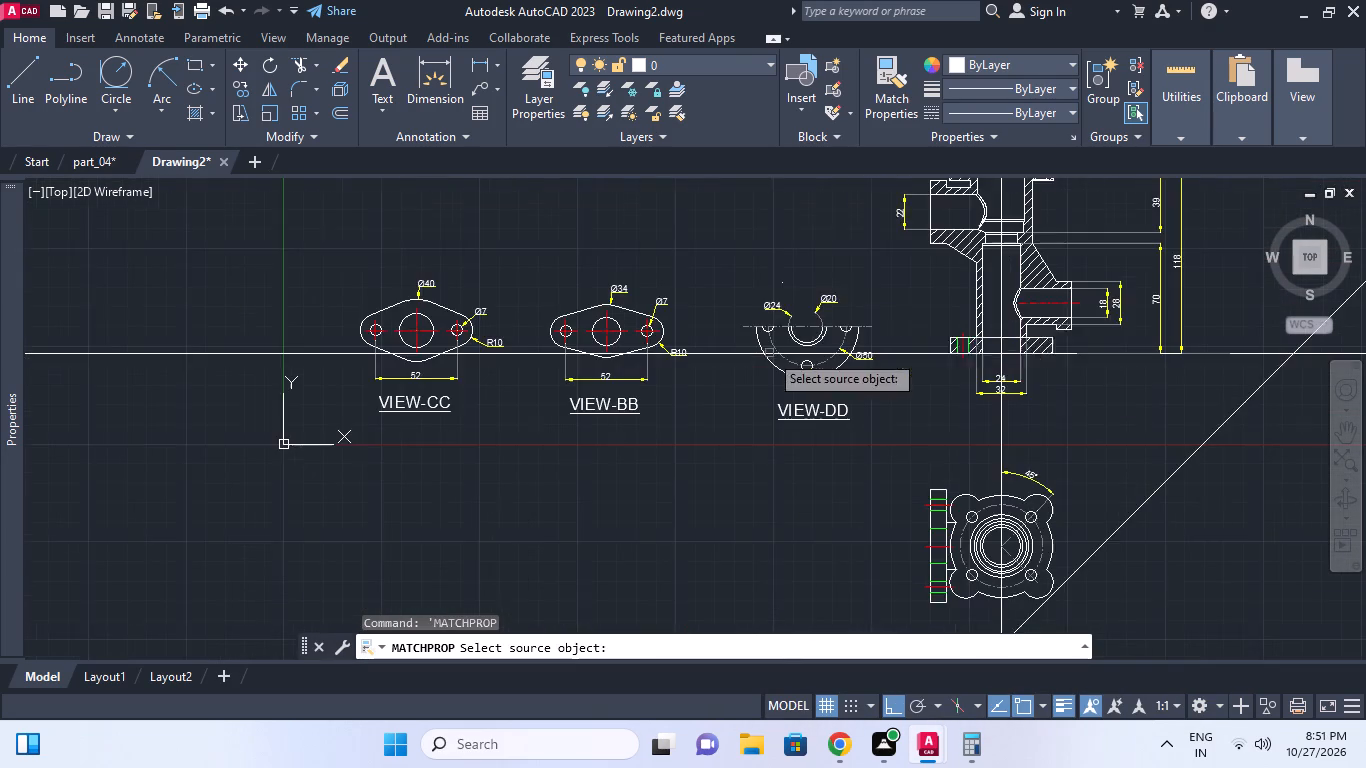
{"action": "scroll", "coordinate": [1021, 296], "scroll_direction": "up", "scroll_amount": 4}
{"action": "left_click", "coordinate": [854, 450]}
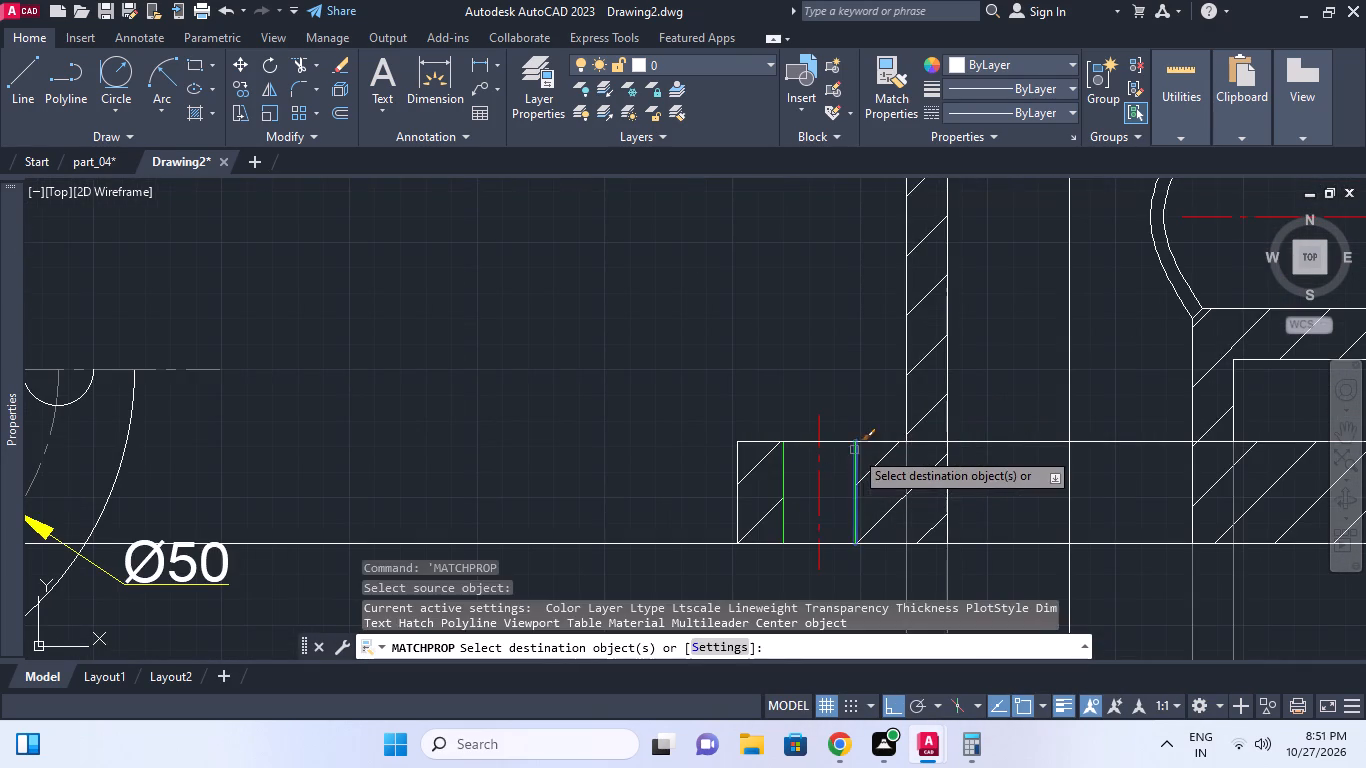
{"action": "scroll", "coordinate": [854, 450], "scroll_direction": "down", "scroll_amount": 6}
{"action": "middle_click_drag", "start_coordinate": [825, 436], "coordinate": [808, 342]}
{"action": "middle_click_drag", "start_coordinate": [739, 463], "coordinate": [752, 386]}
{"action": "scroll", "coordinate": [697, 473], "scroll_direction": "up", "scroll_amount": 4}
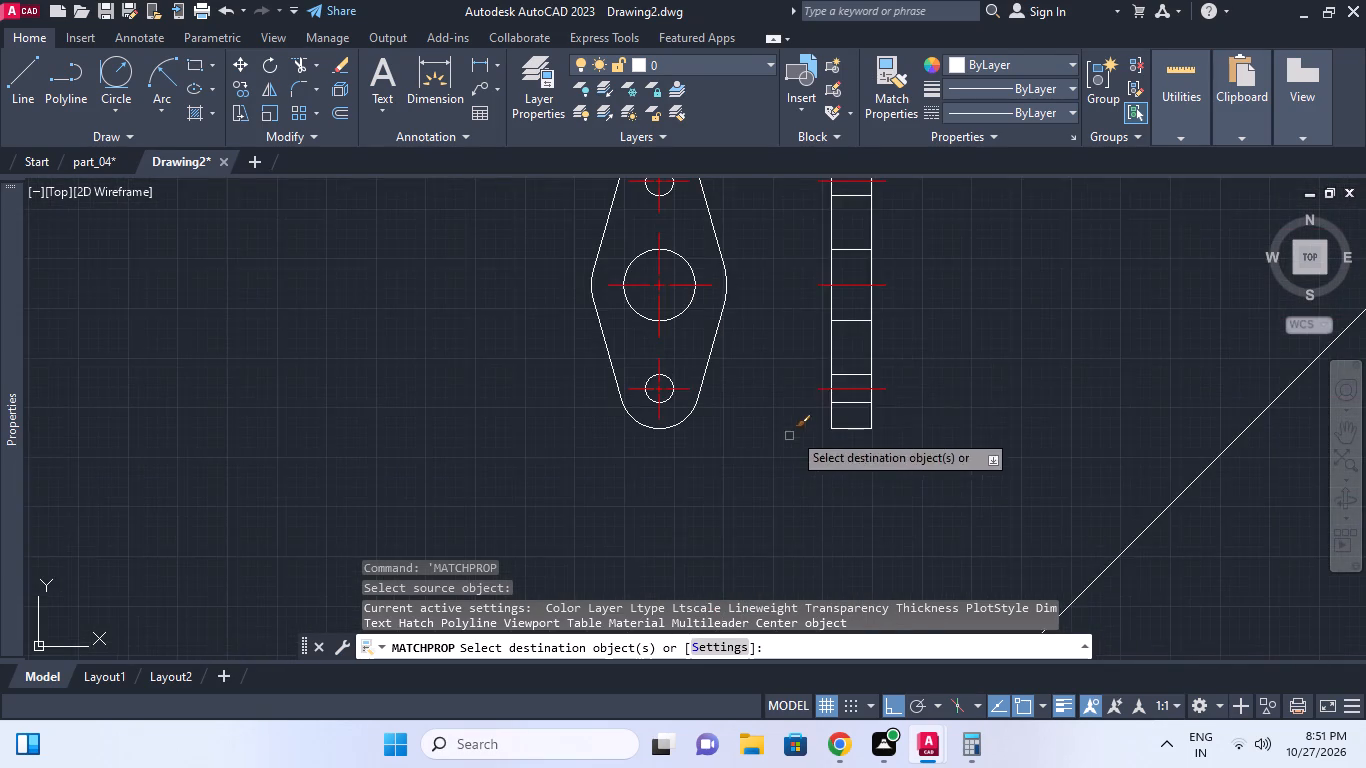
{"action": "scroll", "coordinate": [854, 356], "scroll_direction": "up", "scroll_amount": 2}
{"action": "left_click", "coordinate": [758, 365]}
{"action": "left_click", "coordinate": [910, 476]}
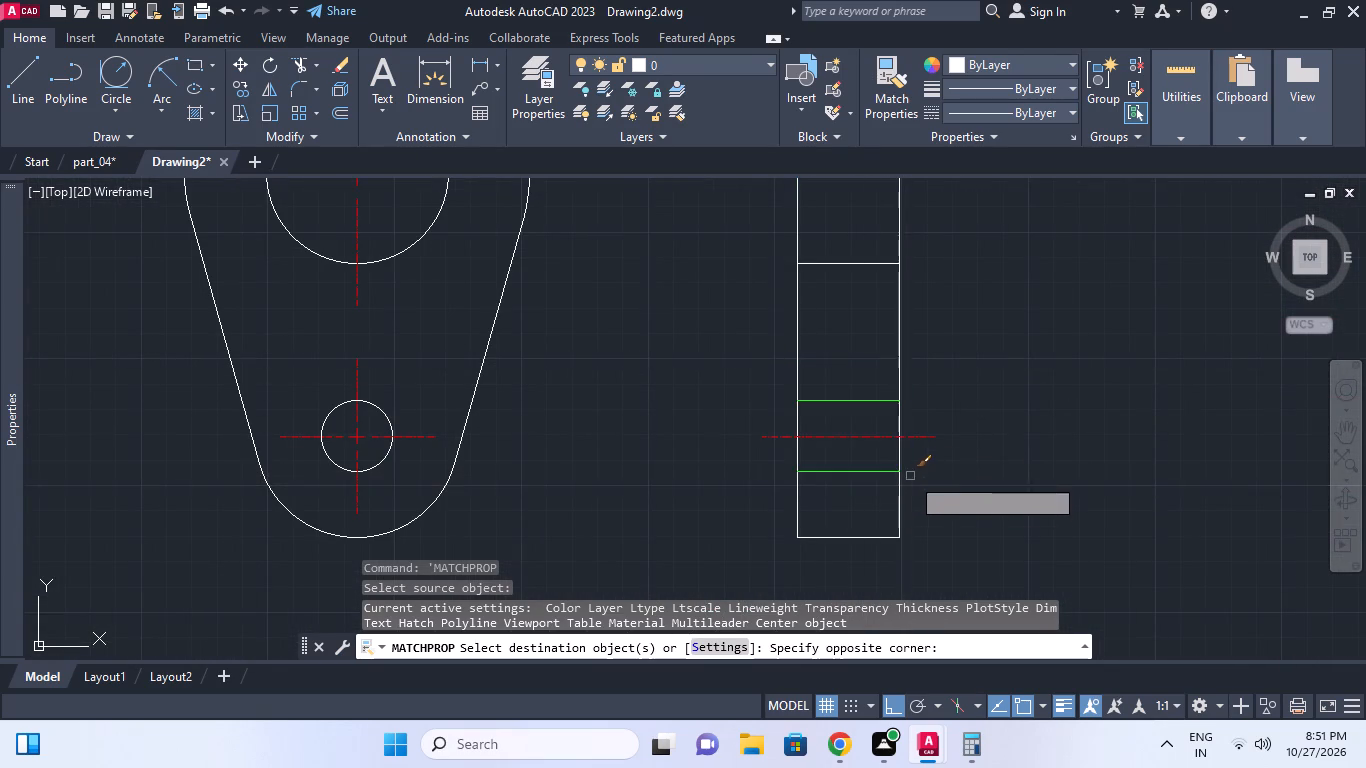
Apply the same green line properties to the central and upper small hole edge lines in the side view.
{"action": "scroll", "coordinate": [891, 337], "scroll_direction": "down", "scroll_amount": 1}
{"action": "middle_click_drag", "start_coordinate": [891, 337], "coordinate": [891, 478]}
{"action": "left_click", "coordinate": [811, 307]}
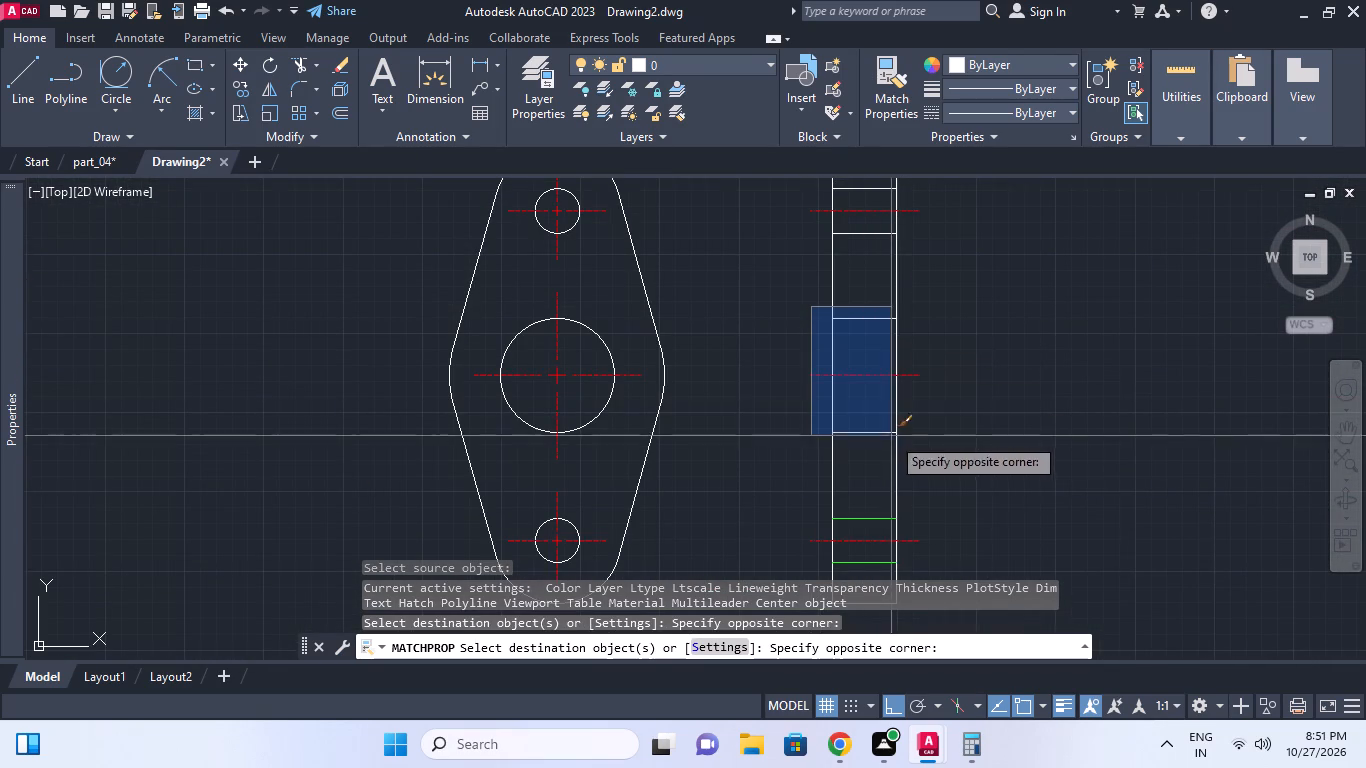
{"action": "left_click", "coordinate": [910, 459]}
{"action": "scroll", "coordinate": [926, 322], "scroll_direction": "down", "scroll_amount": 1}
{"action": "middle_click_drag", "start_coordinate": [926, 324], "coordinate": [947, 531]}
{"action": "left_click", "coordinate": [877, 433]}
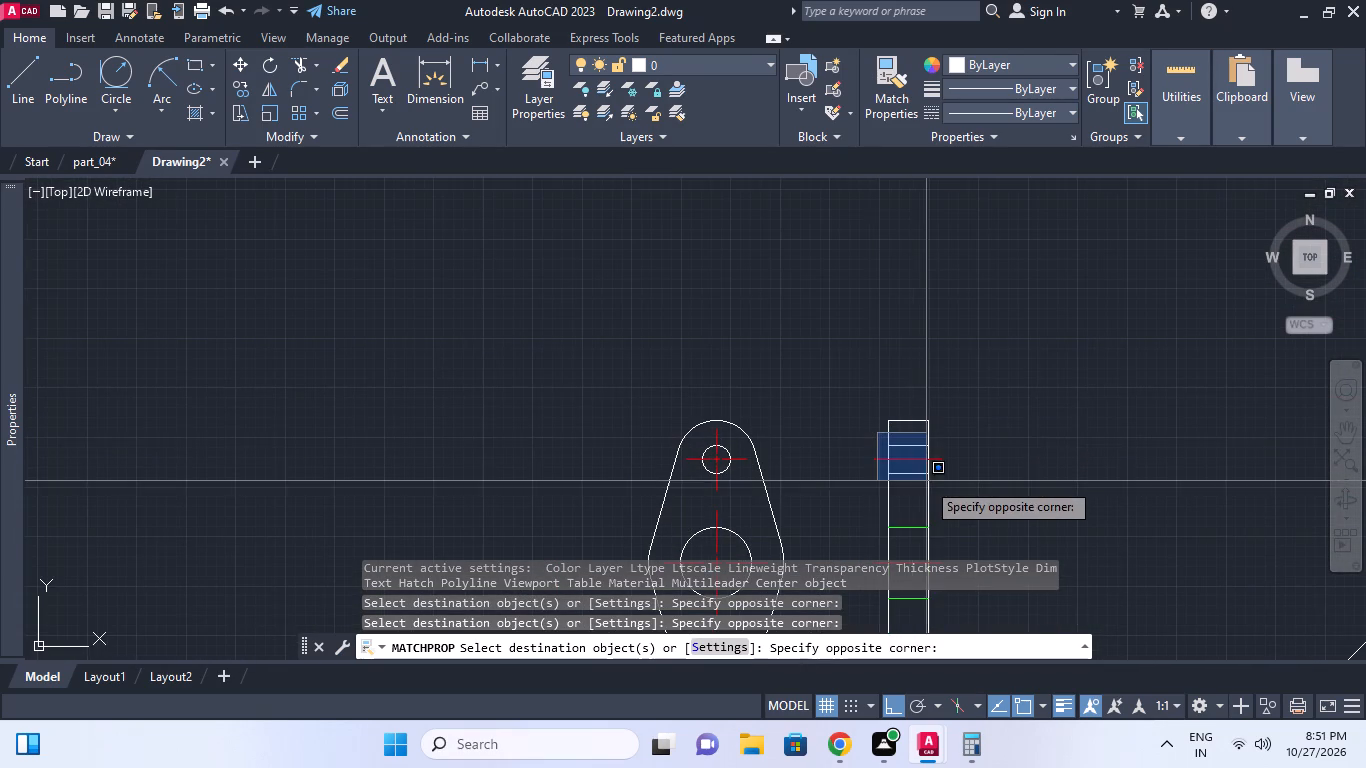
{"action": "left_click", "coordinate": [932, 485]}
{"action": "scroll", "coordinate": [958, 431], "scroll_direction": "down", "scroll_amount": 1}
{"action": "right_click", "coordinate": [1012, 380]}
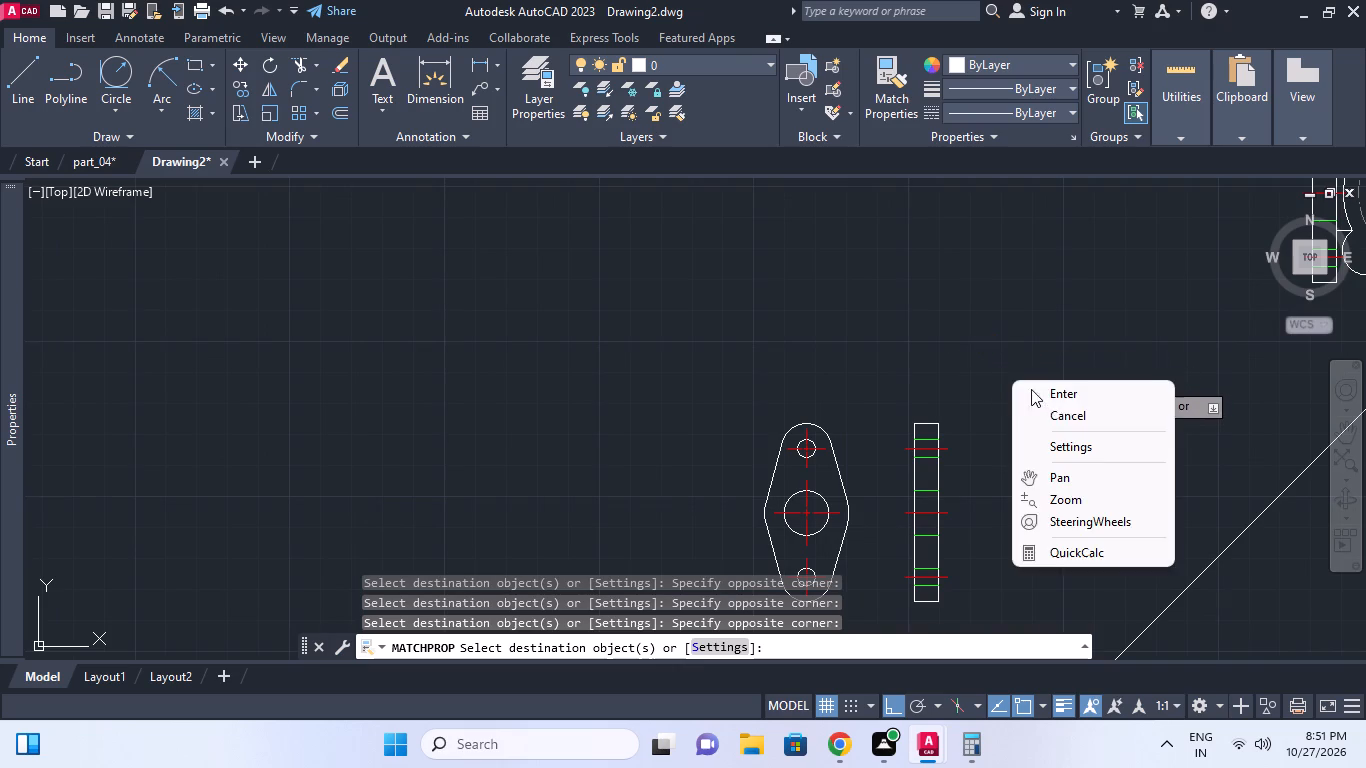
{"action": "left_click", "coordinate": [1061, 411]}
Erase the rotated flange copy beside the side view, including its holes and centre marks.
{"action": "scroll", "coordinate": [787, 441], "scroll_direction": "down", "scroll_amount": 1}
{"action": "middle_click_drag", "start_coordinate": [783, 436], "coordinate": [761, 412]}
{"action": "scroll", "coordinate": [767, 478], "scroll_direction": "up", "scroll_amount": 1}
{"action": "left_click_drag", "start_coordinate": [833, 581], "coordinate": [829, 563]}
{"action": "left_click", "coordinate": [743, 374]}
{"action": "left_click", "coordinate": [745, 389]}
{"action": "left_click_drag", "start_coordinate": [828, 570], "coordinate": [810, 535]}
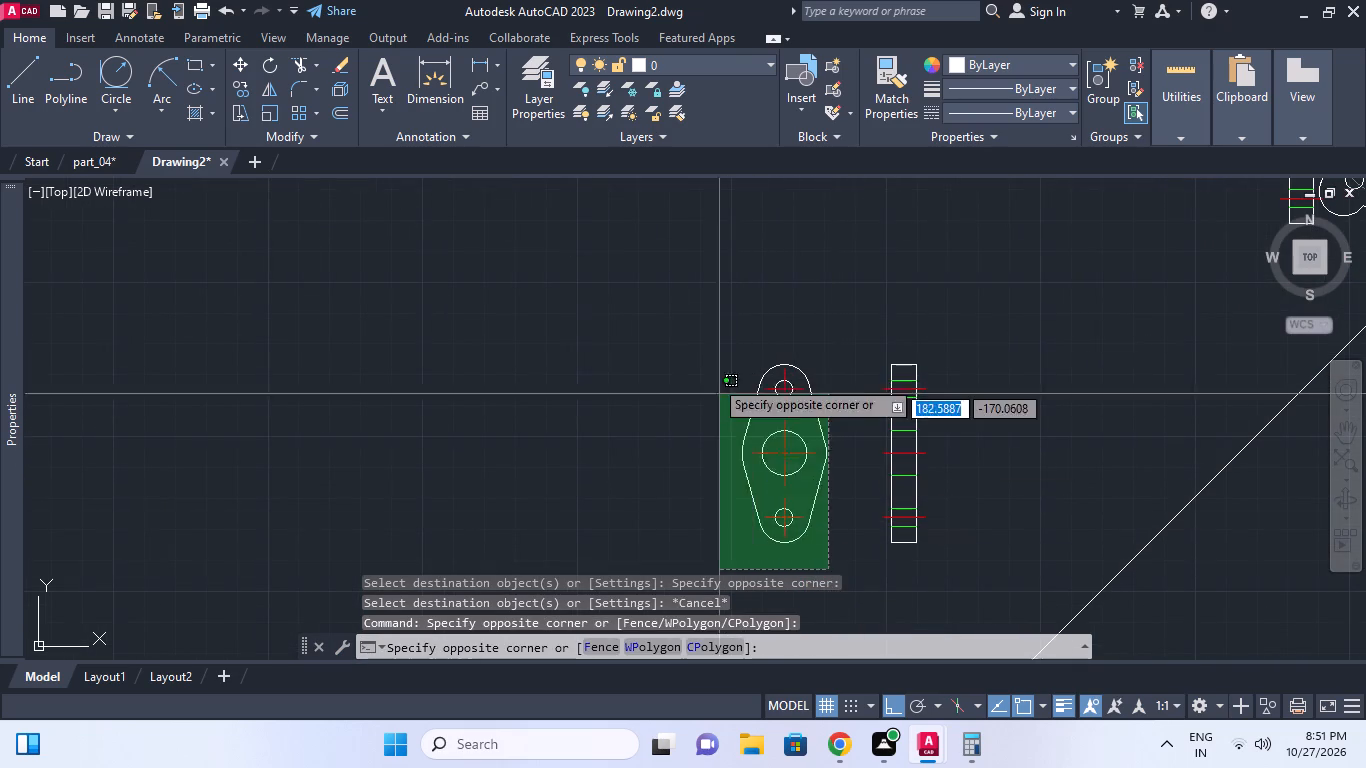
{"action": "left_click", "coordinate": [710, 353]}
{"action": "right_click", "coordinate": [710, 353]}
{"action": "left_click", "coordinate": [761, 359]}
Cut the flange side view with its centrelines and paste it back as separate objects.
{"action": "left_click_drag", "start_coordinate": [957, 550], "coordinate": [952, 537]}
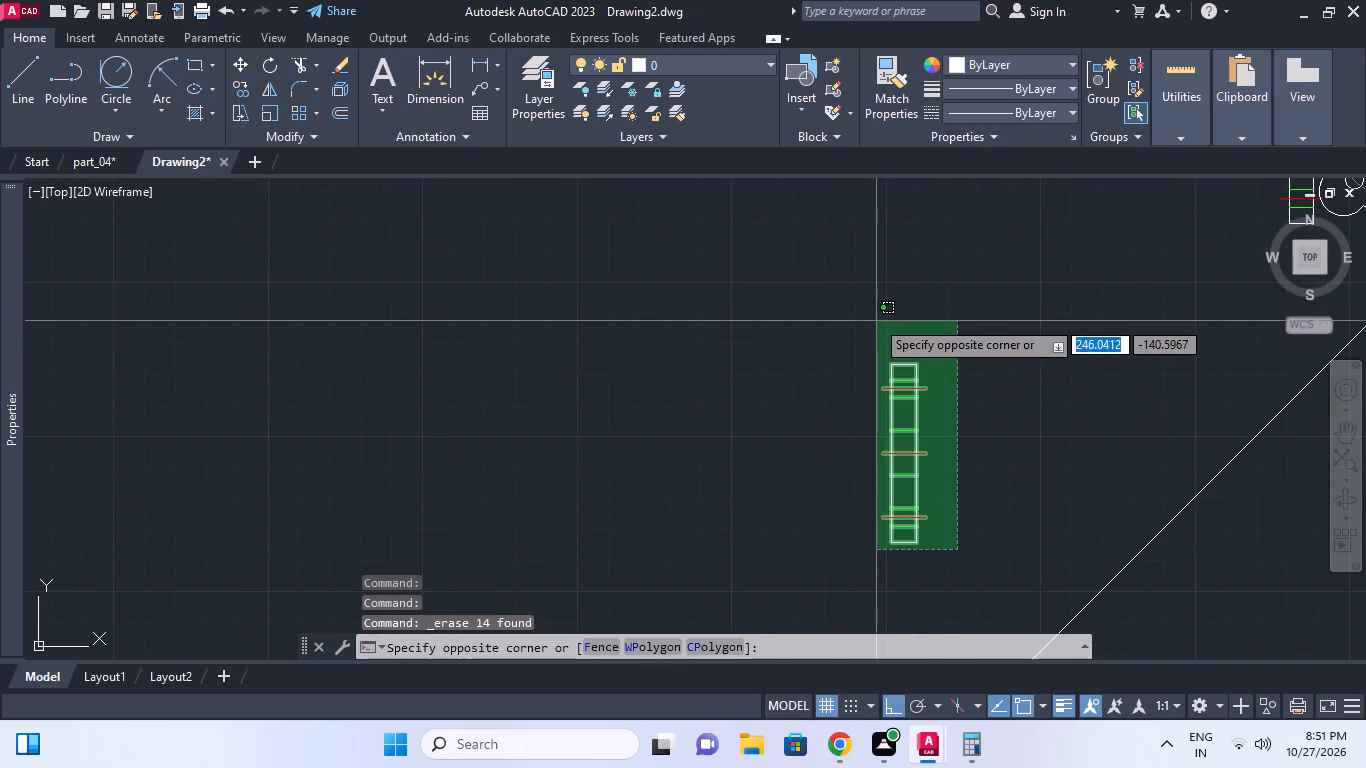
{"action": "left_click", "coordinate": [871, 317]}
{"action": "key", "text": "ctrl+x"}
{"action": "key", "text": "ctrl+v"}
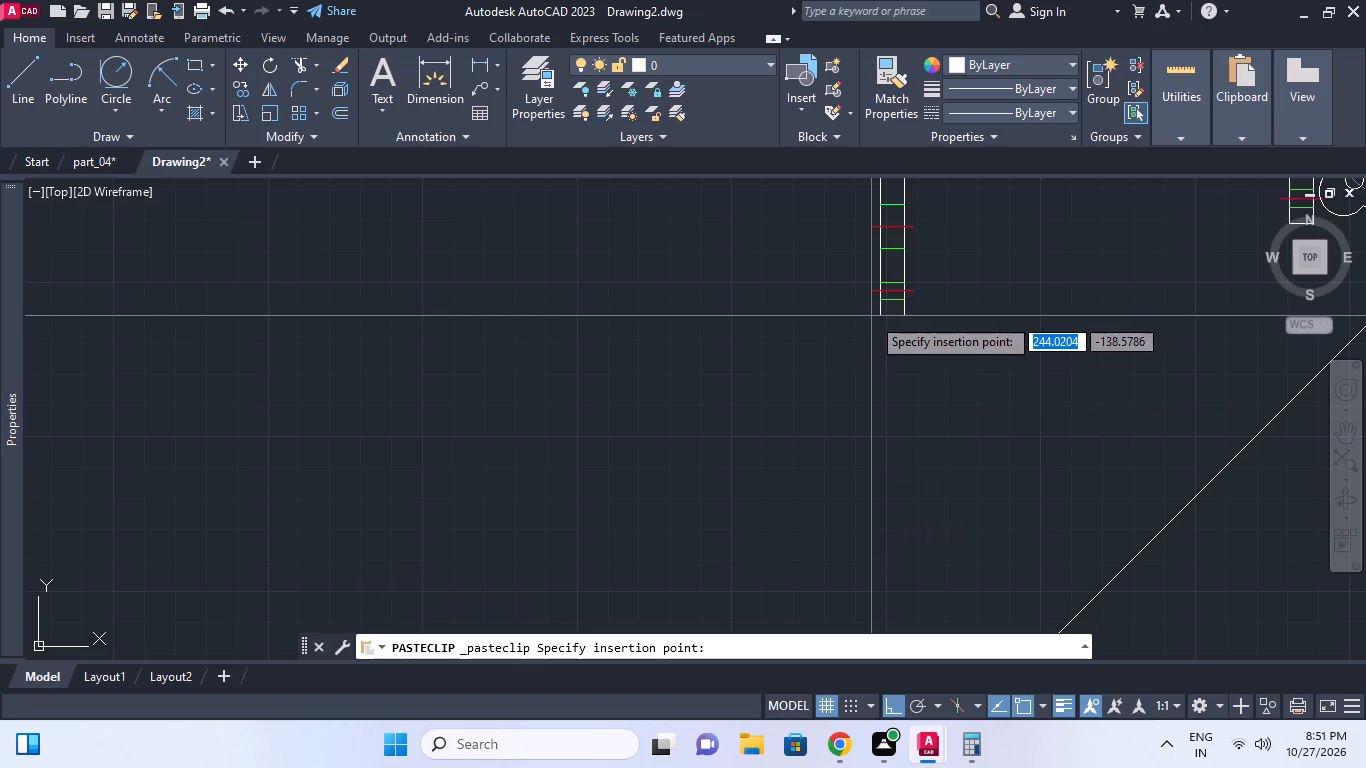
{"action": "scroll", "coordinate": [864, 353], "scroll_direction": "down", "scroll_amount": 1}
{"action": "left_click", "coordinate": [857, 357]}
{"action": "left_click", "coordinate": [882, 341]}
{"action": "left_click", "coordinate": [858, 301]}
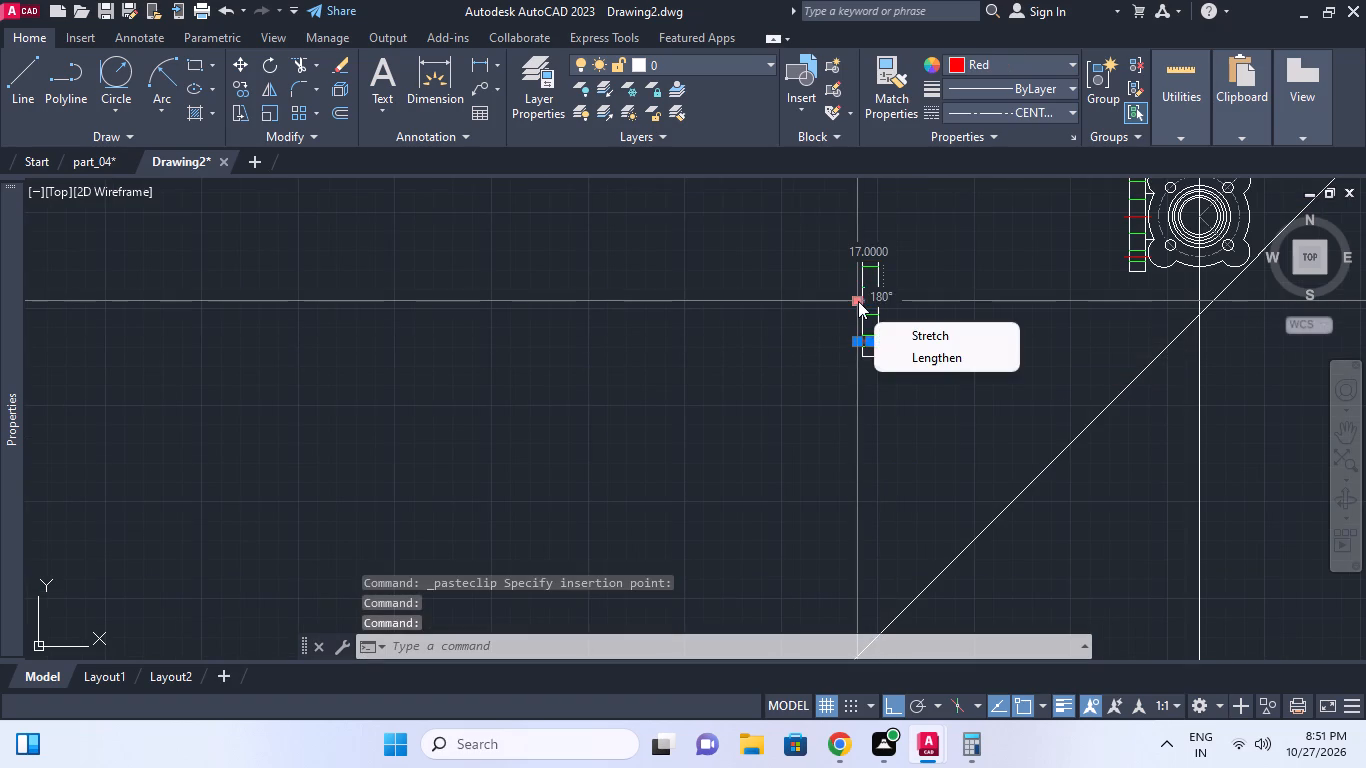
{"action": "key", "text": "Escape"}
Cut the side view again and paste it as a block in the empty area below the top view.
{"action": "left_click", "coordinate": [823, 228]}
{"action": "left_click", "coordinate": [943, 384]}
{"action": "key", "text": "ctrl+x"}
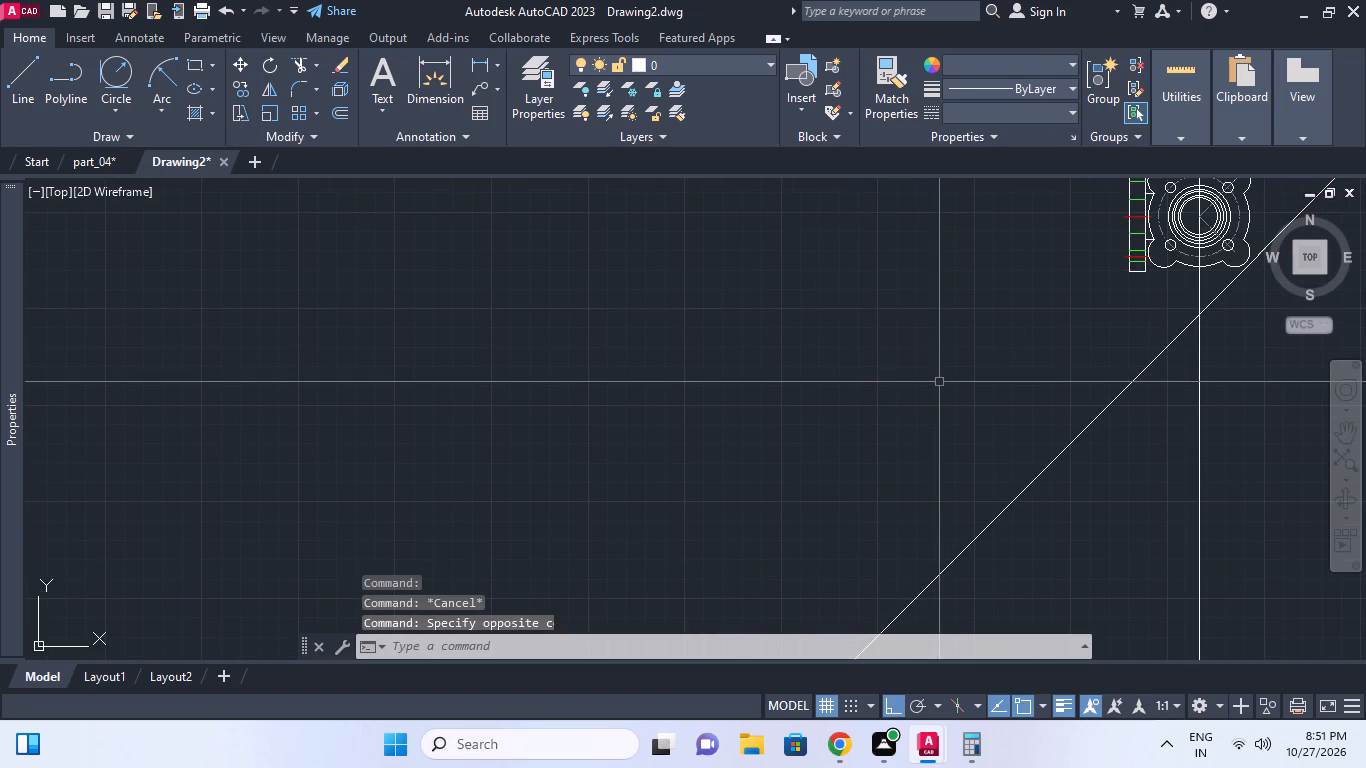
{"action": "key", "text": "ctrl+shift+c"}
{"action": "scroll", "coordinate": [924, 395], "scroll_direction": "down", "scroll_amount": 1}
{"action": "middle_click_drag", "start_coordinate": [920, 396], "coordinate": [830, 390]}
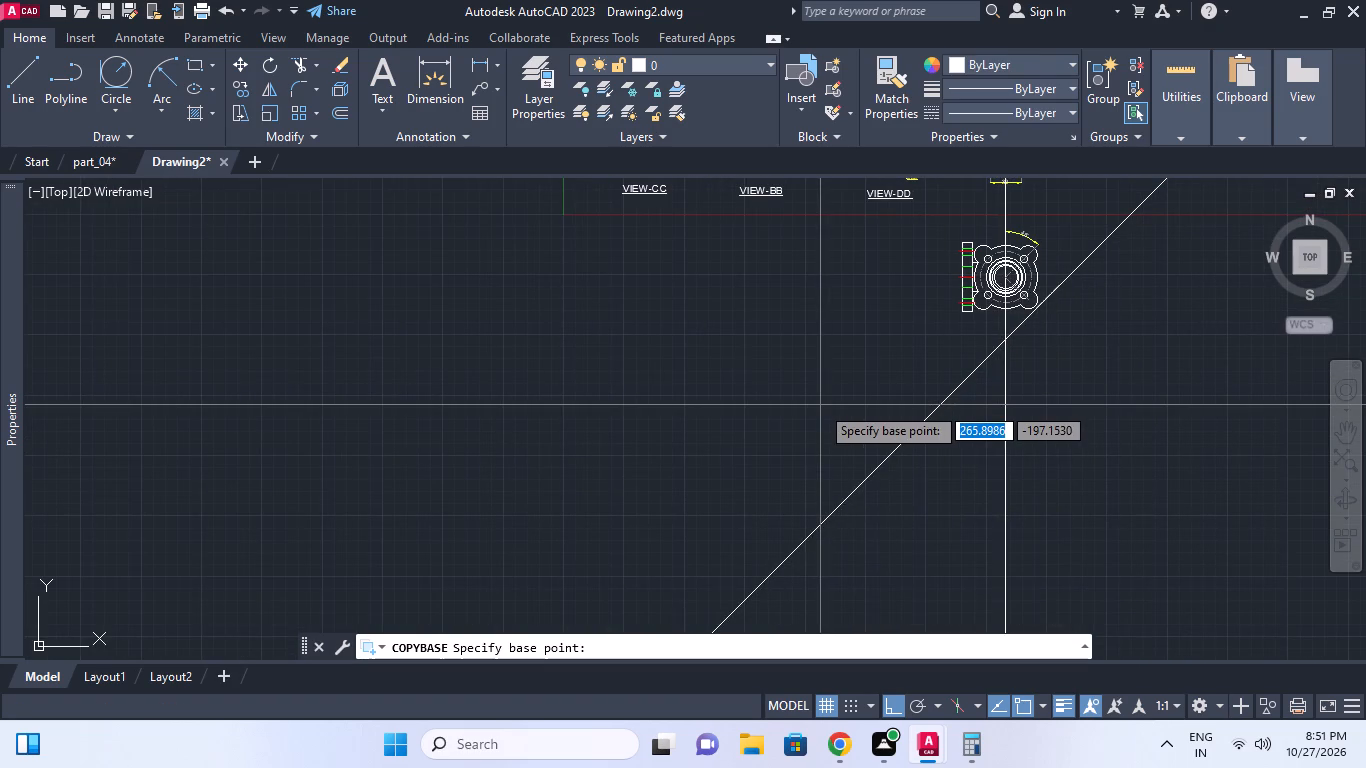
{"action": "key", "text": "Escape"}
{"action": "key", "text": "ctrl+shift+v"}
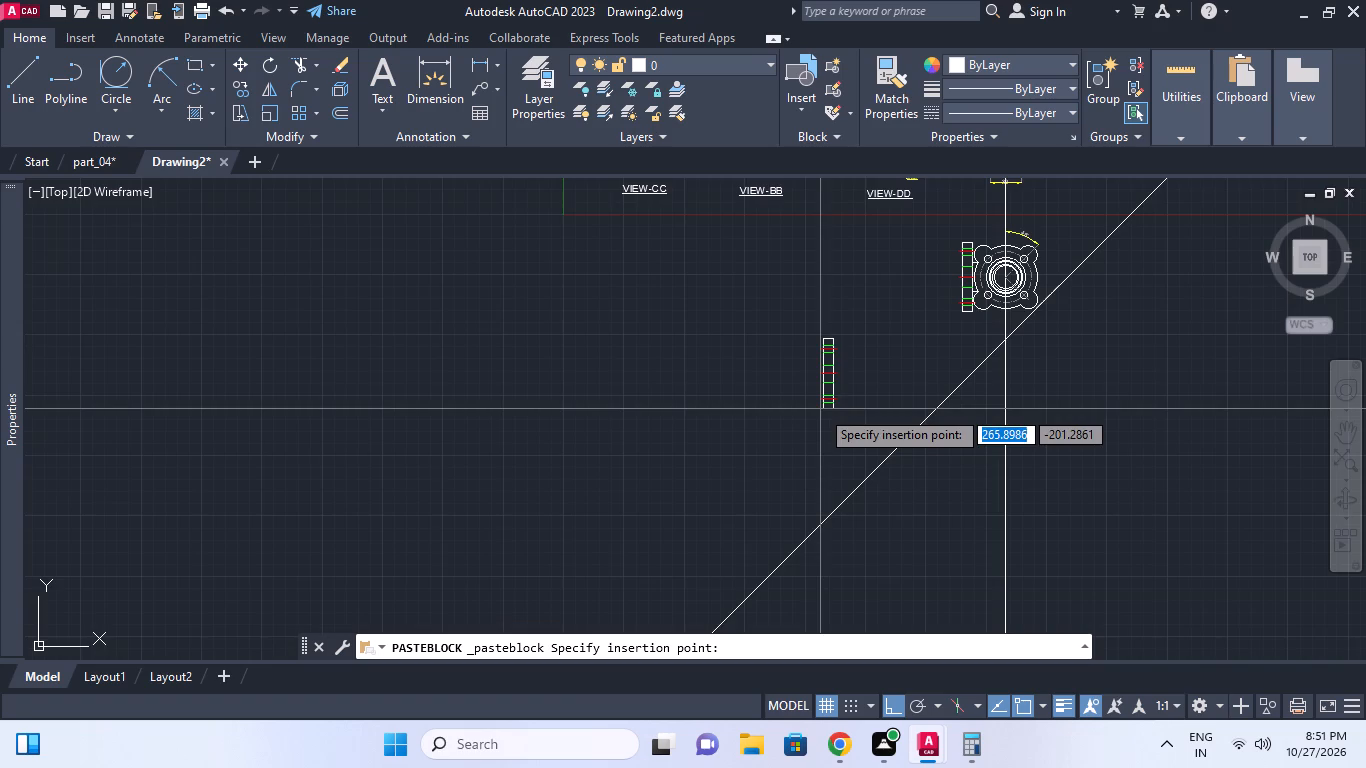
{"action": "middle_click_drag", "start_coordinate": [819, 409], "coordinate": [733, 454]}
{"action": "left_click", "coordinate": [996, 447]}
{"action": "scroll", "coordinate": [976, 399], "scroll_direction": "down", "scroll_amount": 1}
{"action": "scroll", "coordinate": [976, 399], "scroll_direction": "up", "scroll_amount": 1}
{"action": "middle_click_drag", "start_coordinate": [976, 405], "coordinate": [975, 435]}
{"action": "scroll", "coordinate": [1002, 463], "scroll_direction": "up", "scroll_amount": 2}
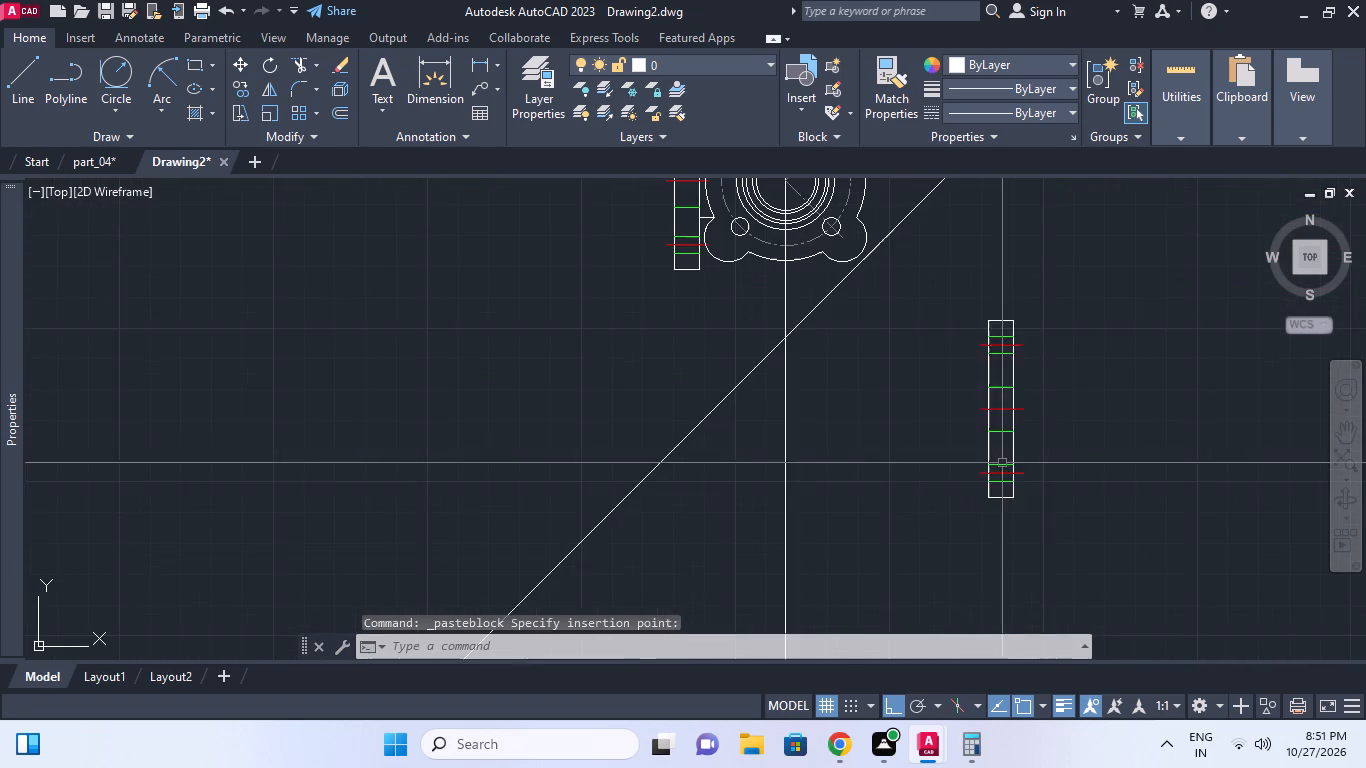
{"action": "left_click", "coordinate": [1006, 469]}
{"action": "middle_click_drag", "start_coordinate": [1023, 422], "coordinate": [986, 504]}
{"action": "scroll", "coordinate": [995, 488], "scroll_direction": "down", "scroll_amount": 1}
{"action": "middle_click", "coordinate": [995, 488]}
{"action": "key", "text": "Escape"}
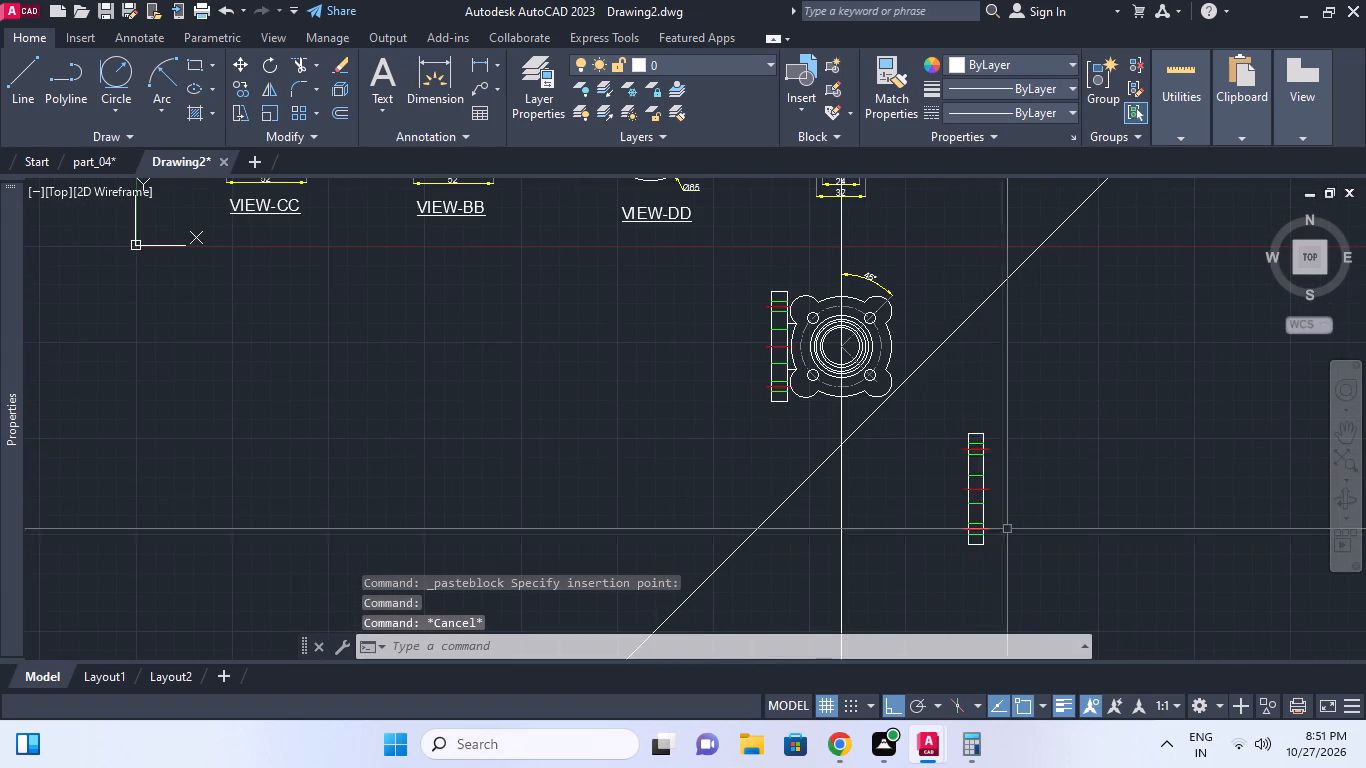
Cut the side-view block to the clipboard.
{"action": "left_click", "coordinate": [1007, 531]}
{"action": "left_click", "coordinate": [966, 461]}
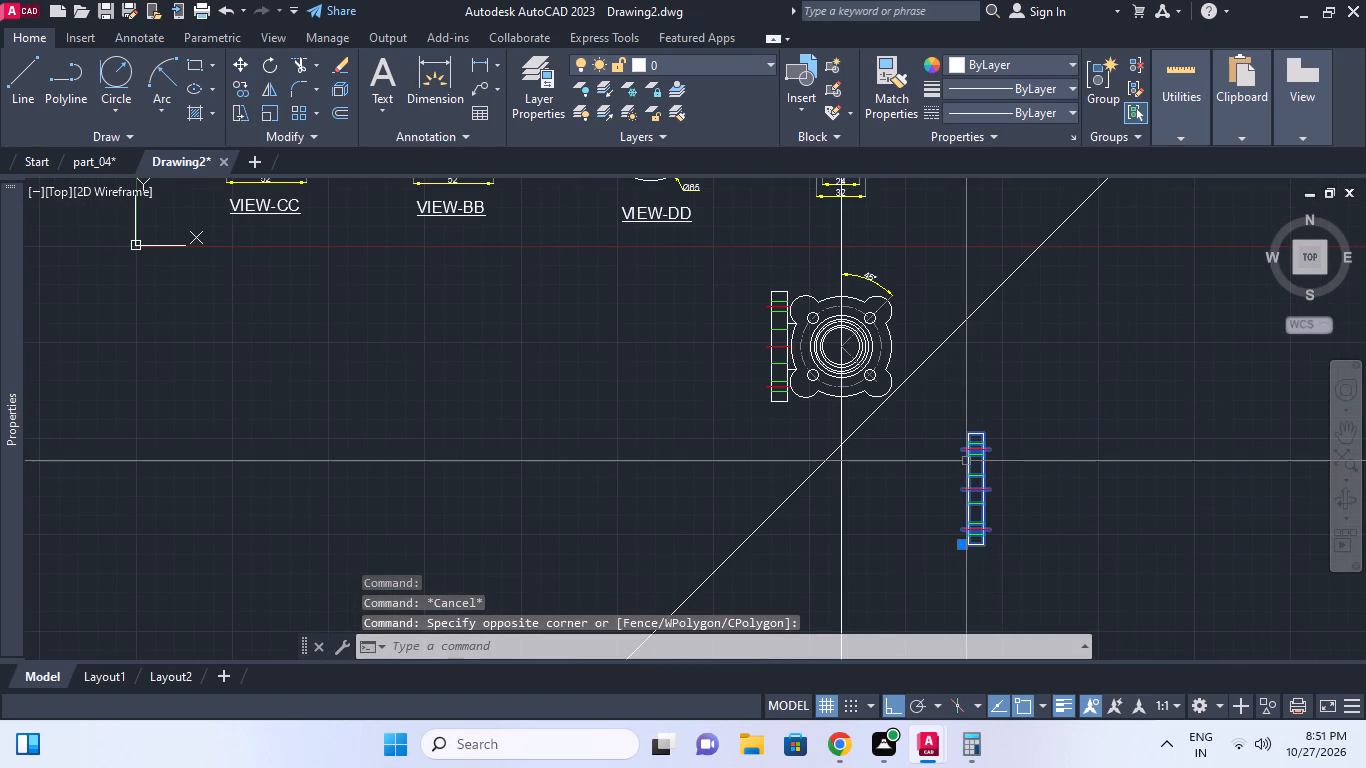
{"action": "key", "text": "ctrl+x"}
{"action": "middle_click_drag", "start_coordinate": [912, 399], "coordinate": [912, 415]}
{"action": "key", "text": "Escape"}
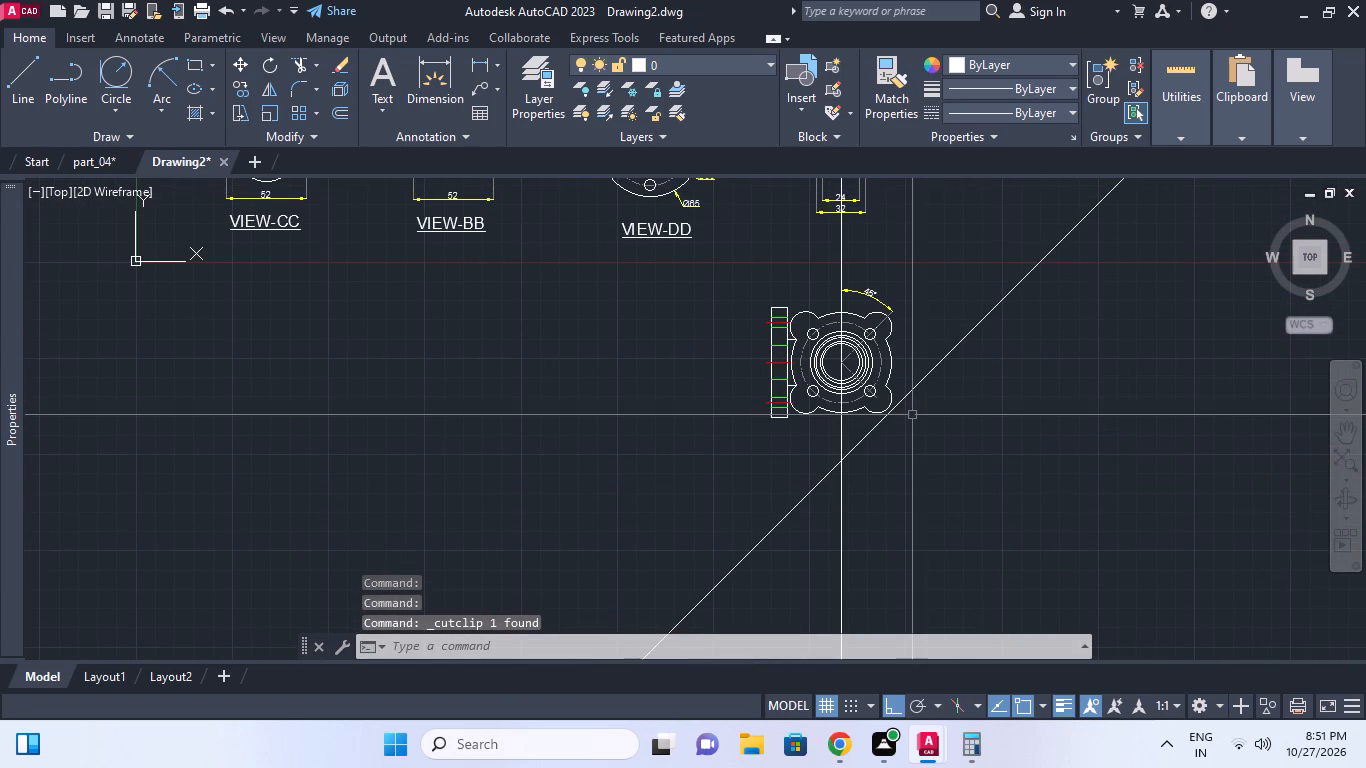
Align the UCS to the 45° centreline running from the top view's centre to the upper bolt hole.
{"action": "type", "text": "ucs e"}
{"action": "key", "text": "space"}
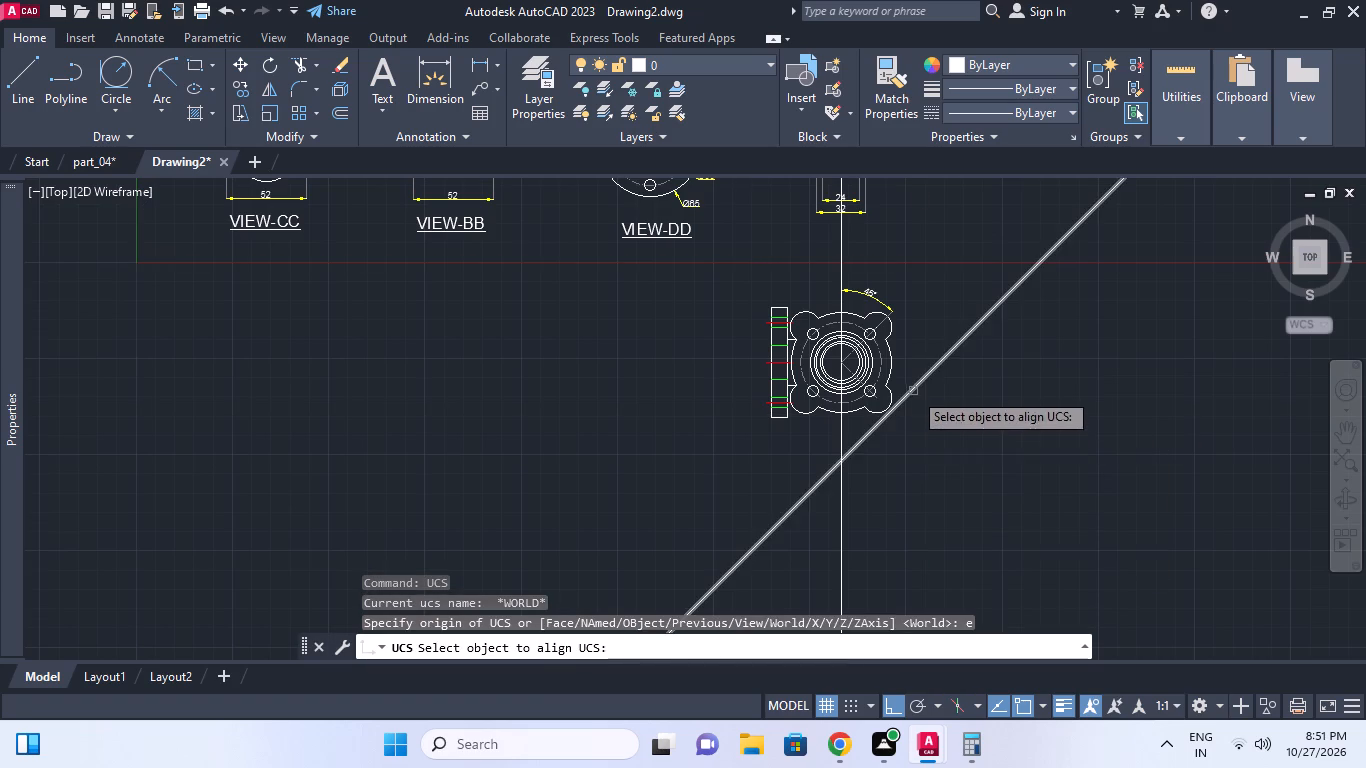
{"action": "scroll", "coordinate": [886, 385], "scroll_direction": "up", "scroll_amount": 2}
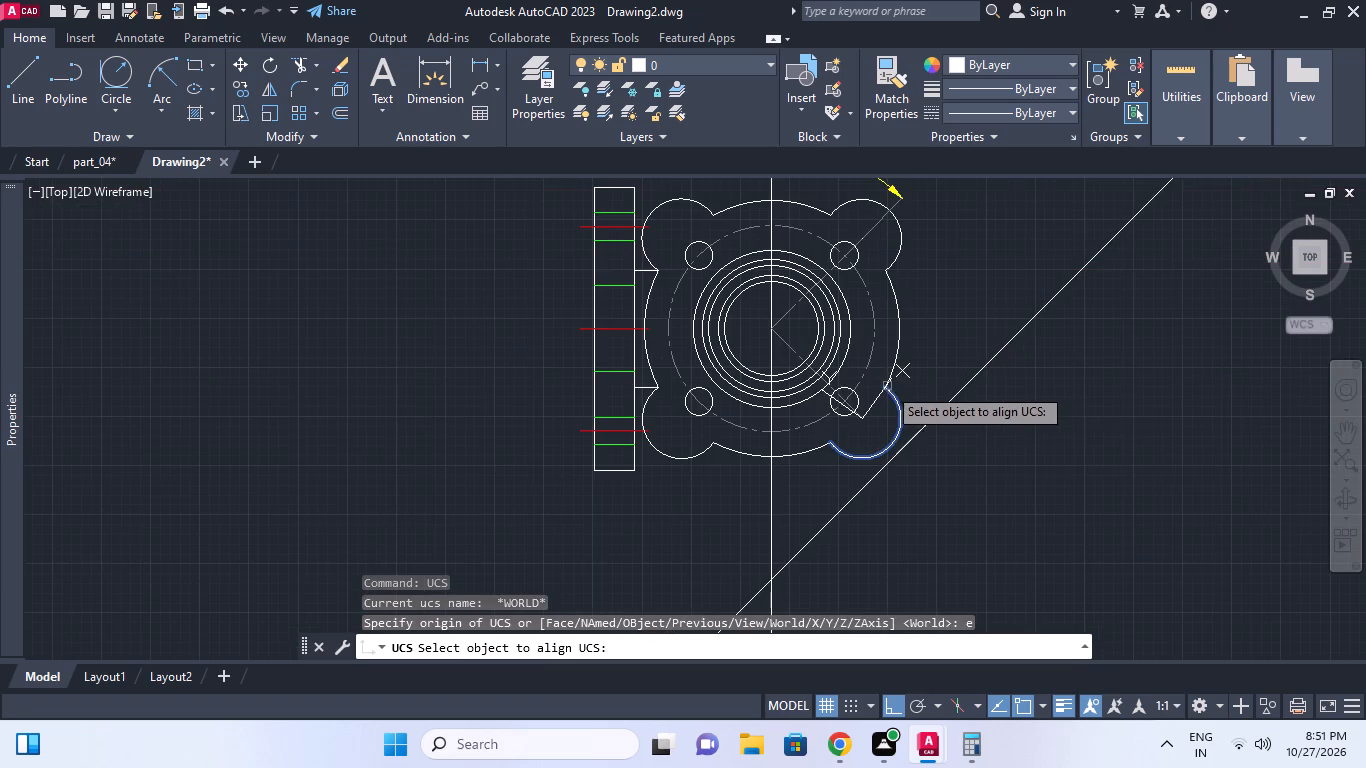
{"action": "middle_click_drag", "start_coordinate": [985, 444], "coordinate": [992, 497]}
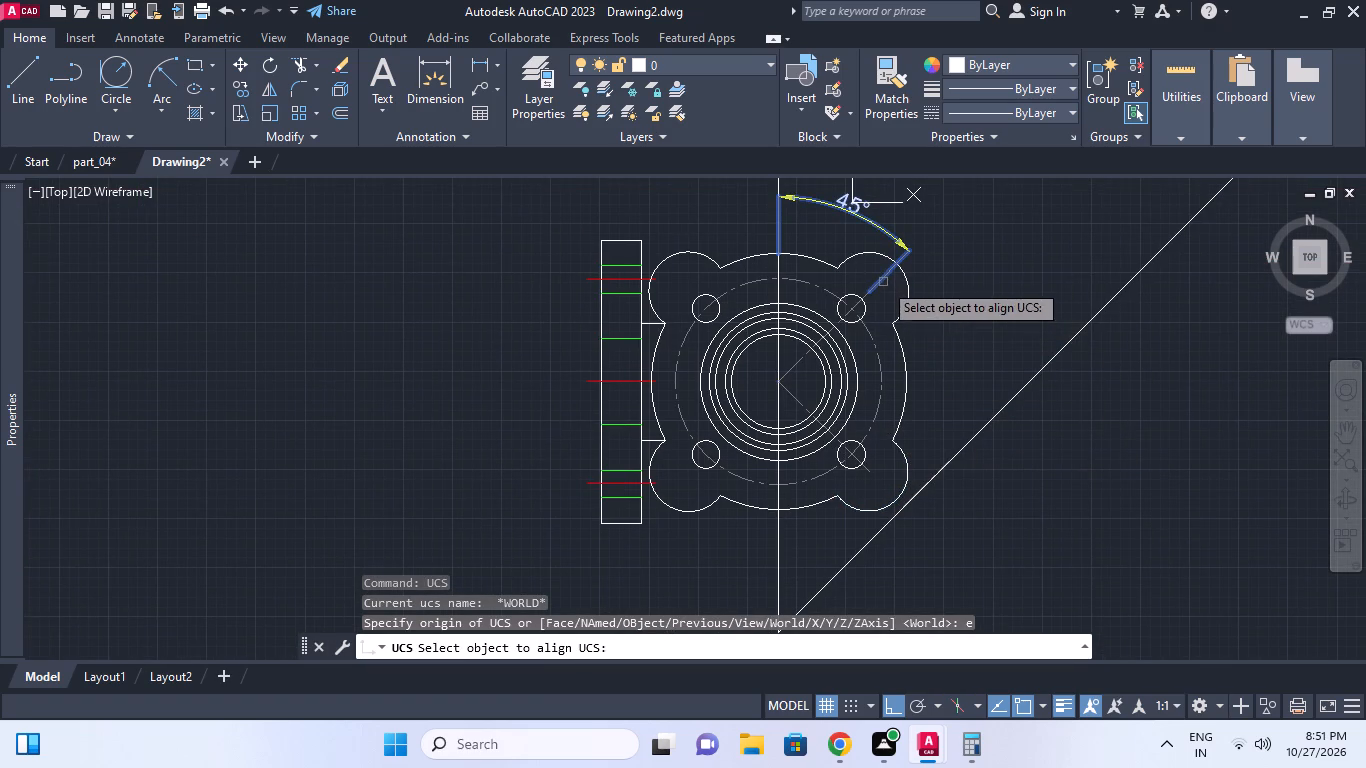
{"action": "scroll", "coordinate": [804, 357], "scroll_direction": "up", "scroll_amount": 3}
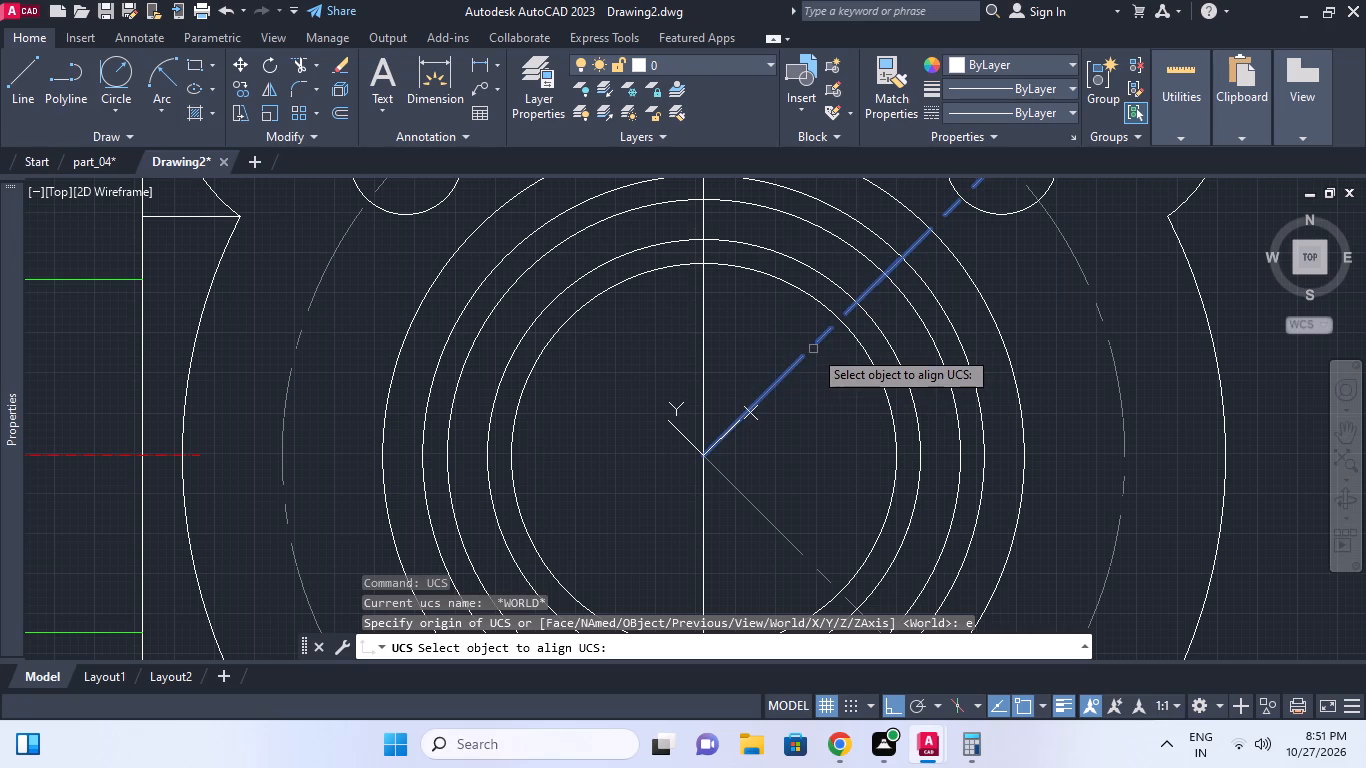
{"action": "left_click", "coordinate": [813, 349]}
{"action": "scroll", "coordinate": [822, 378], "scroll_direction": "down", "scroll_amount": 1}
{"action": "middle_click", "coordinate": [822, 378]}
{"action": "scroll", "coordinate": [822, 378], "scroll_direction": "down", "scroll_amount": 2}
{"action": "middle_click_drag", "start_coordinate": [858, 476], "coordinate": [807, 365]}
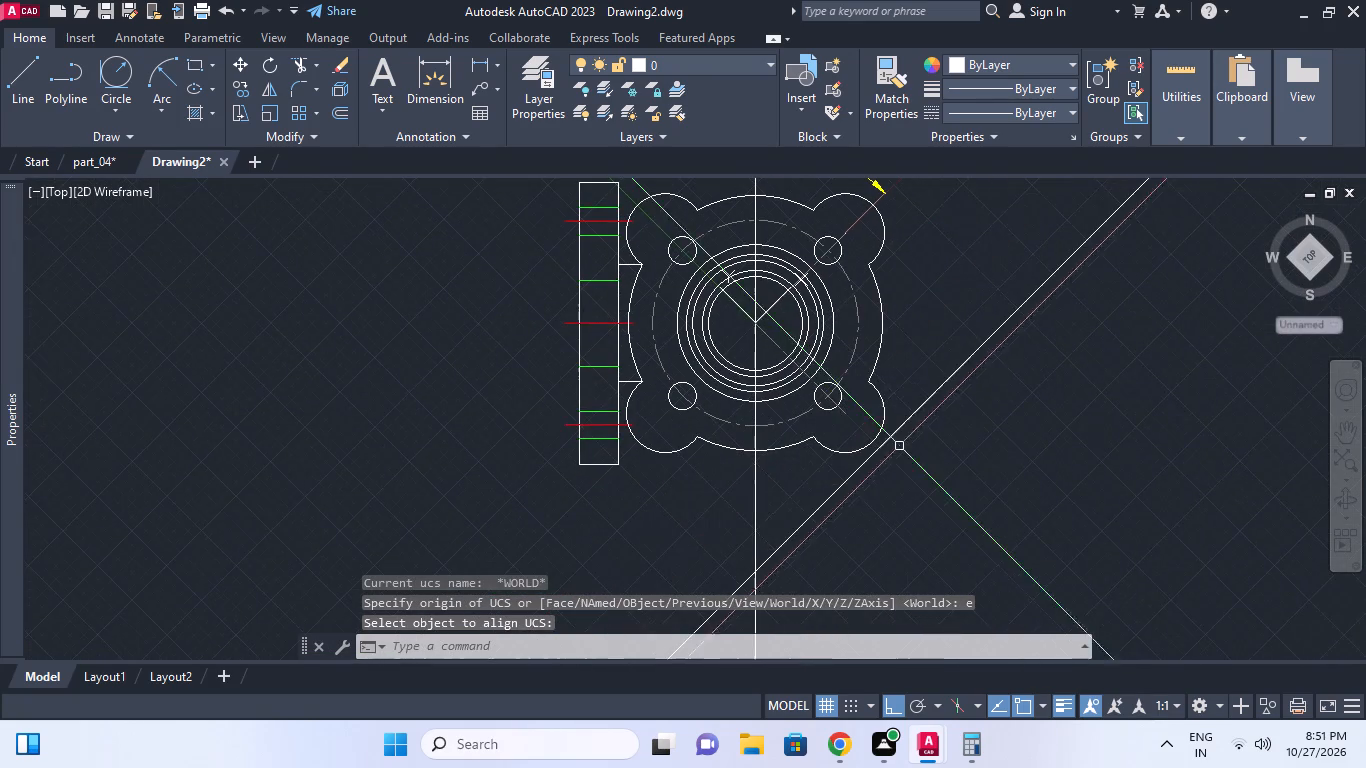
Paste the side-view block into the empty space beside the top view, diagonally below its lower-right bolt hole.
{"action": "key", "text": "ctrl+v"}
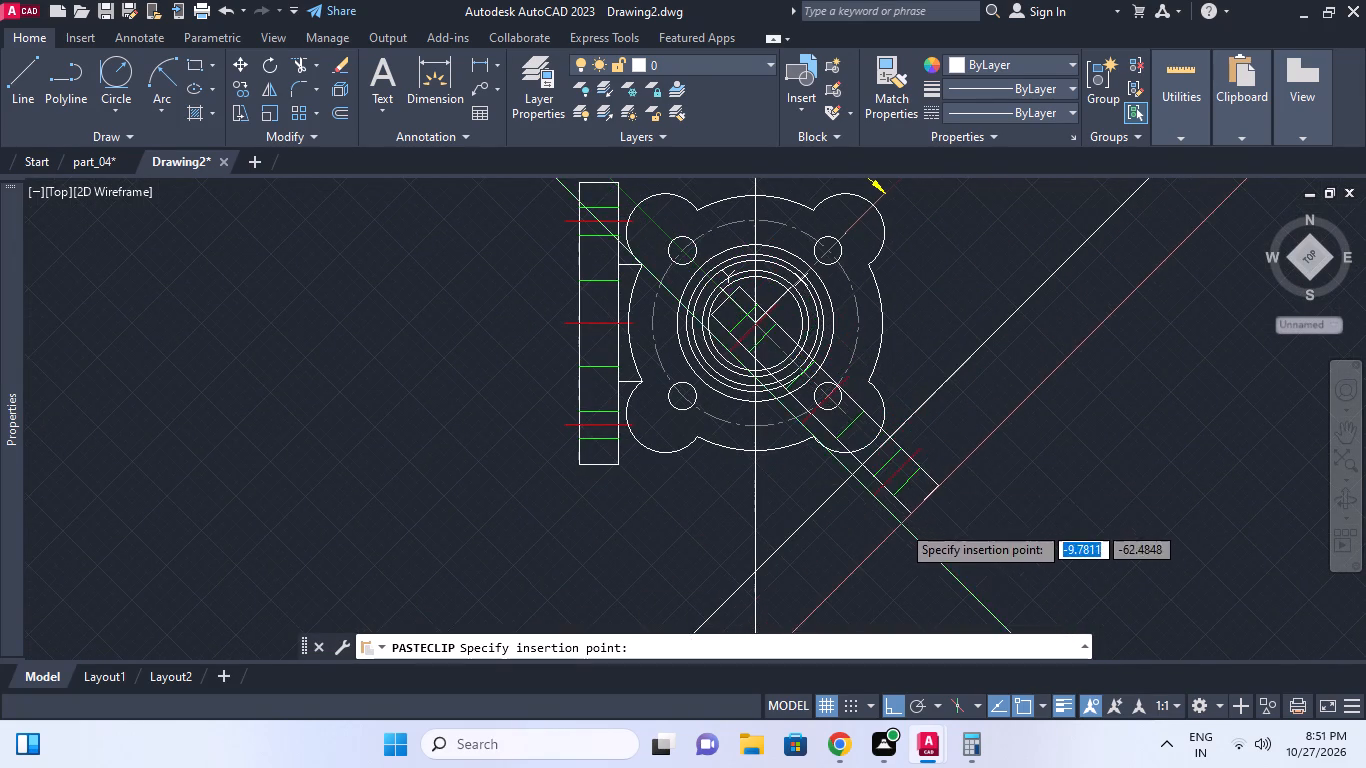
{"action": "middle_click_drag", "start_coordinate": [1084, 568], "coordinate": [1056, 527]}
{"action": "scroll", "coordinate": [1084, 568], "scroll_direction": "down", "scroll_amount": 1}
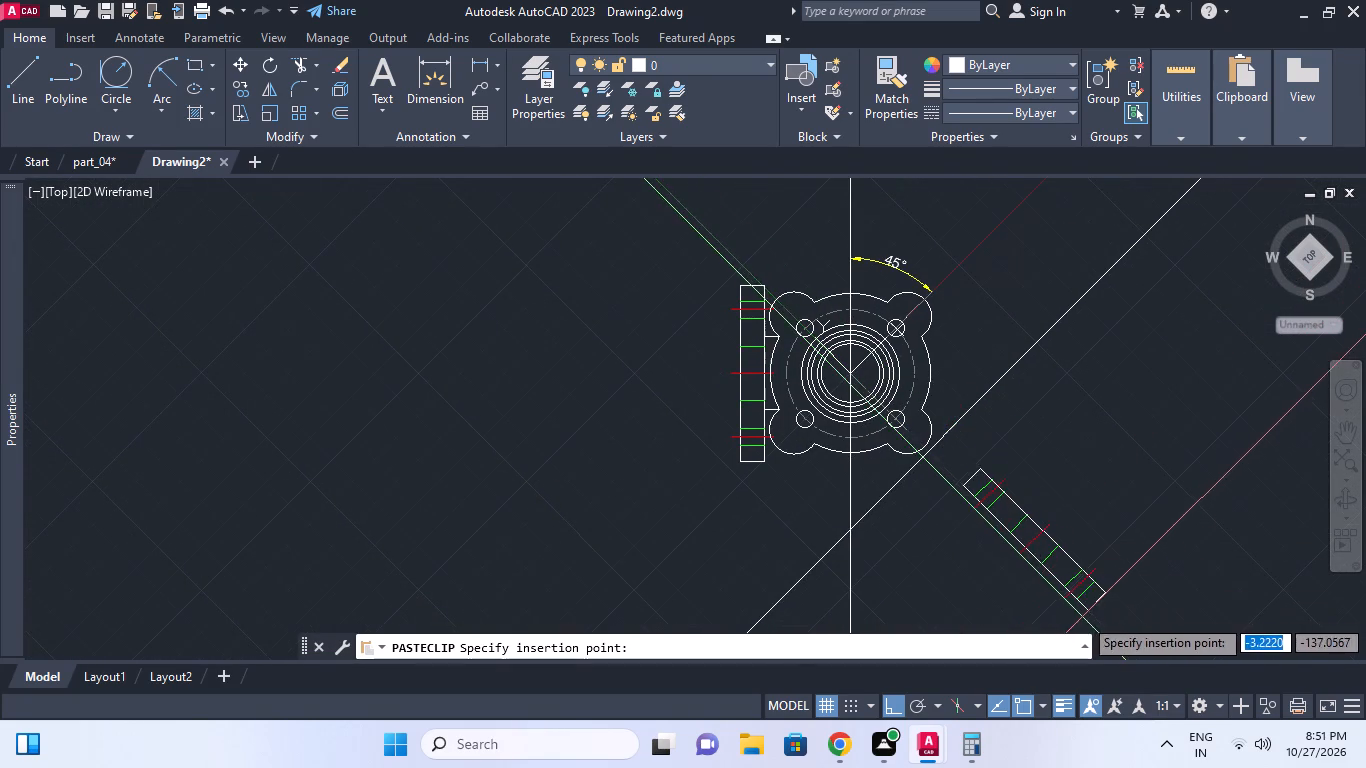
{"action": "left_click", "coordinate": [1119, 607]}
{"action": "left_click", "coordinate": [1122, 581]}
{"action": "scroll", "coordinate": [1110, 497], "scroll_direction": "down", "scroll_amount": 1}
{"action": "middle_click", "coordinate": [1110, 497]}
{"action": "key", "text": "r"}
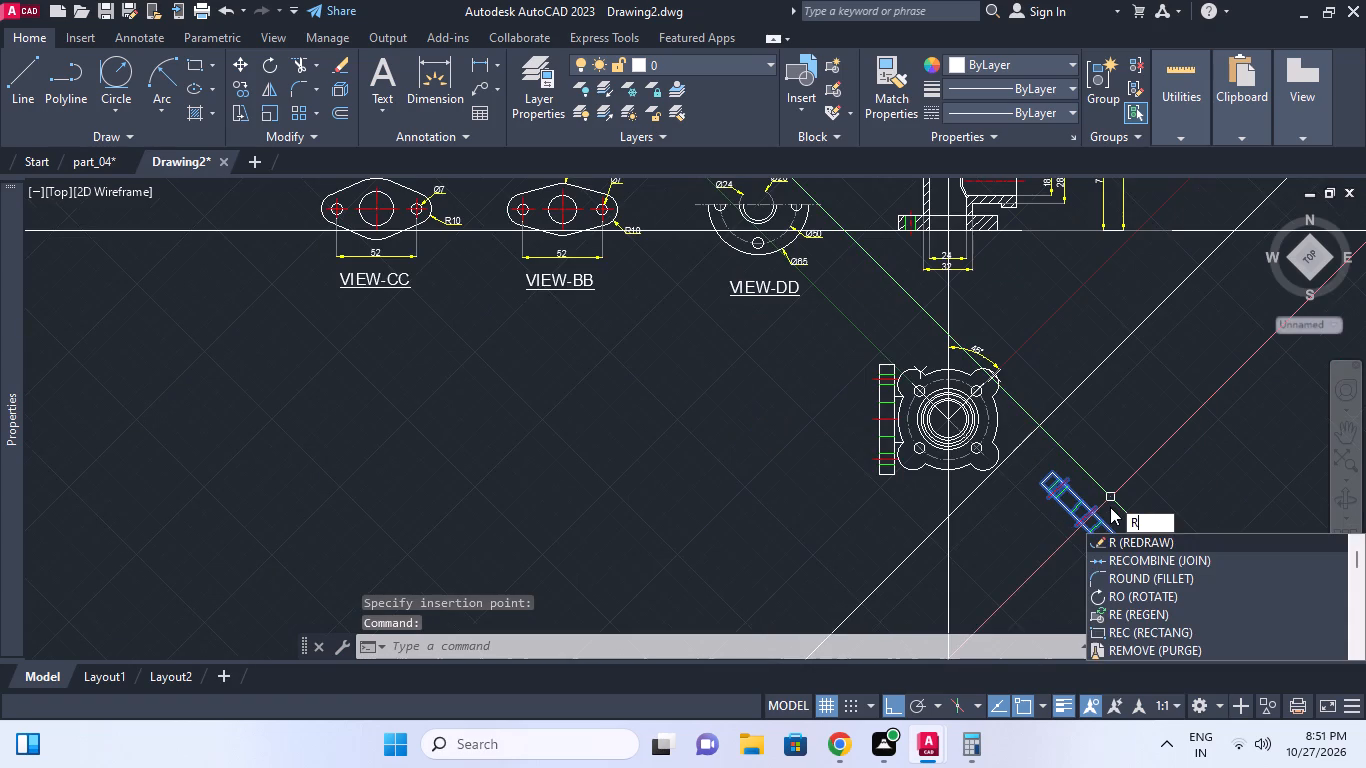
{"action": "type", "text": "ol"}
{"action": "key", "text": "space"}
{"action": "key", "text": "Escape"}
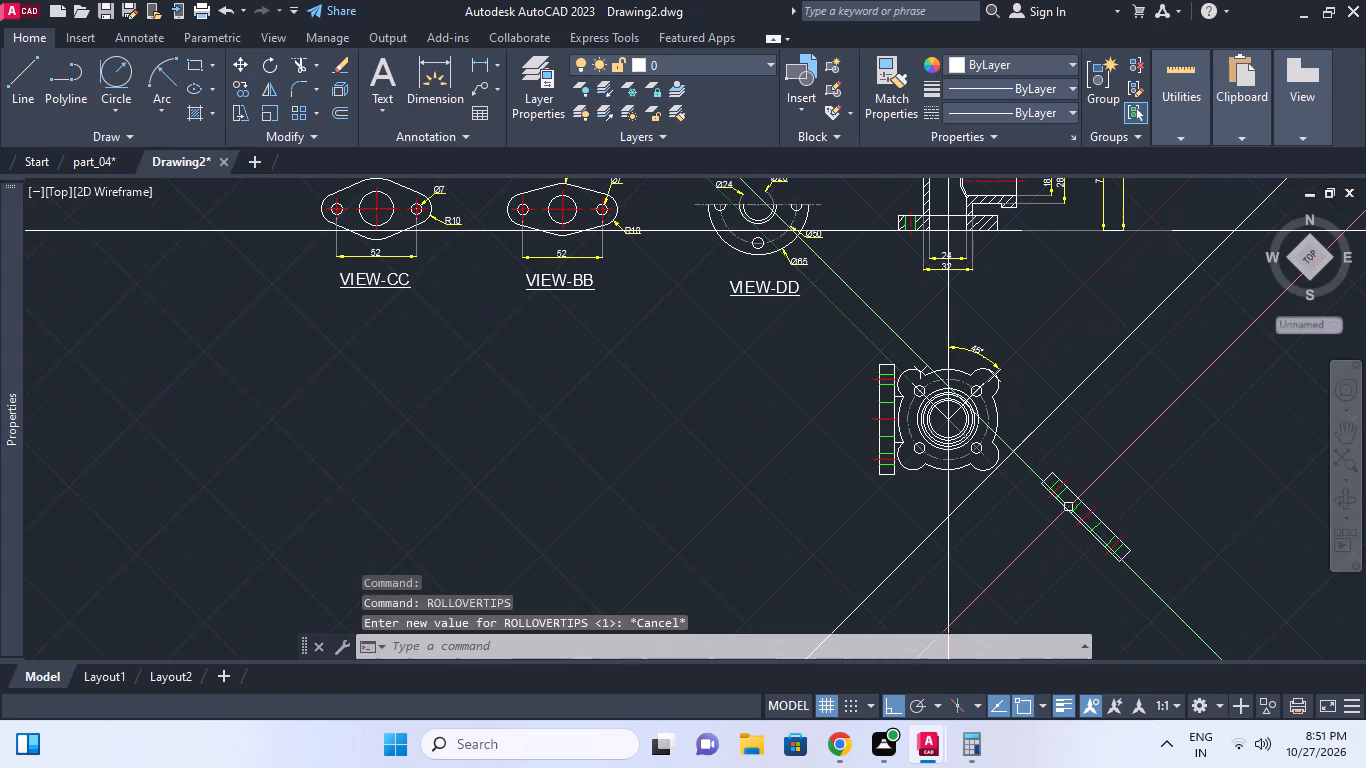
Rotate the pasted side-view block by 90° so it lies perpendicular to the diagonal centreline through the lower-right bolt hole.
{"action": "left_click", "coordinate": [1067, 507]}
{"action": "type", "text": "ro"}
{"action": "key", "text": "space"}
{"action": "left_click", "coordinate": [1103, 458]}
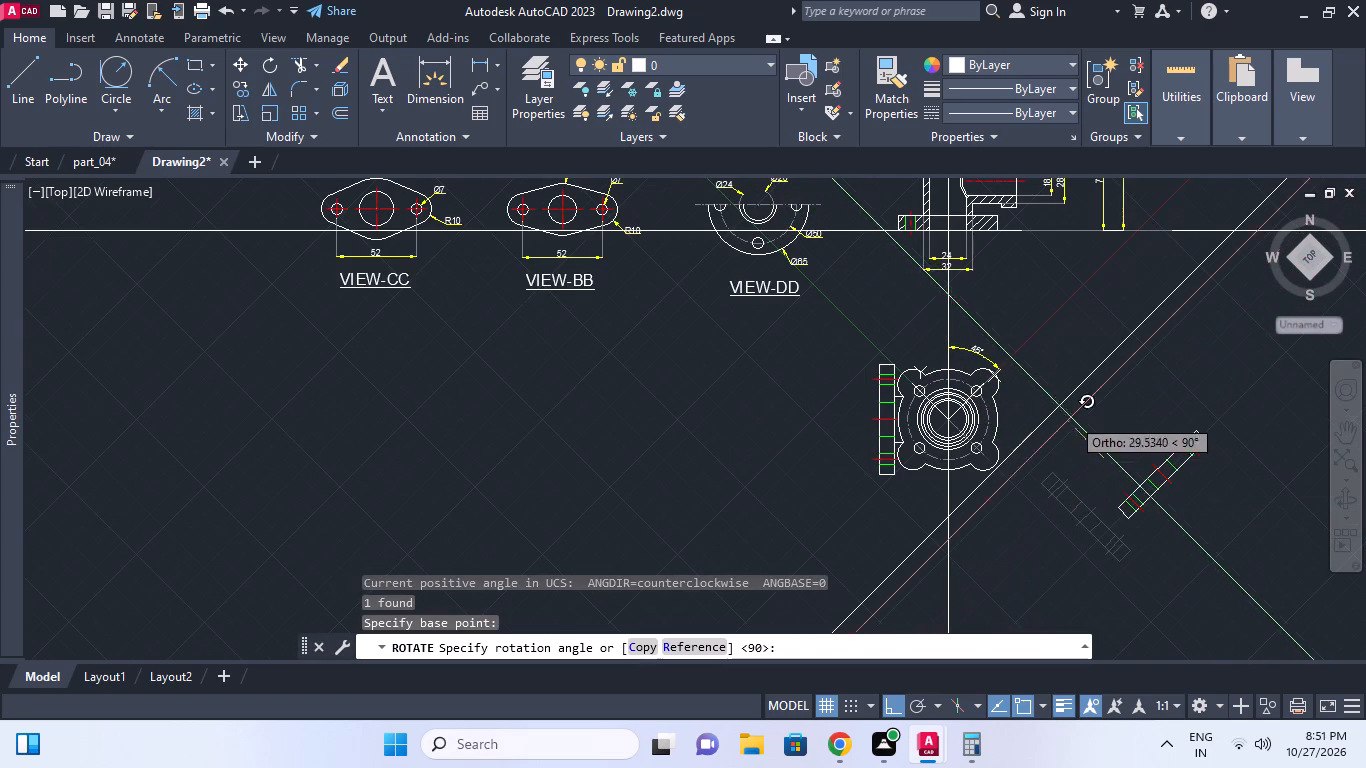
{"action": "left_click", "coordinate": [1053, 375]}
Move the rotated side-view block against the flange's lower-right lobe, centred on the diagonal centreline through that bolt hole.
{"action": "scroll", "coordinate": [1158, 509], "scroll_direction": "up", "scroll_amount": 1}
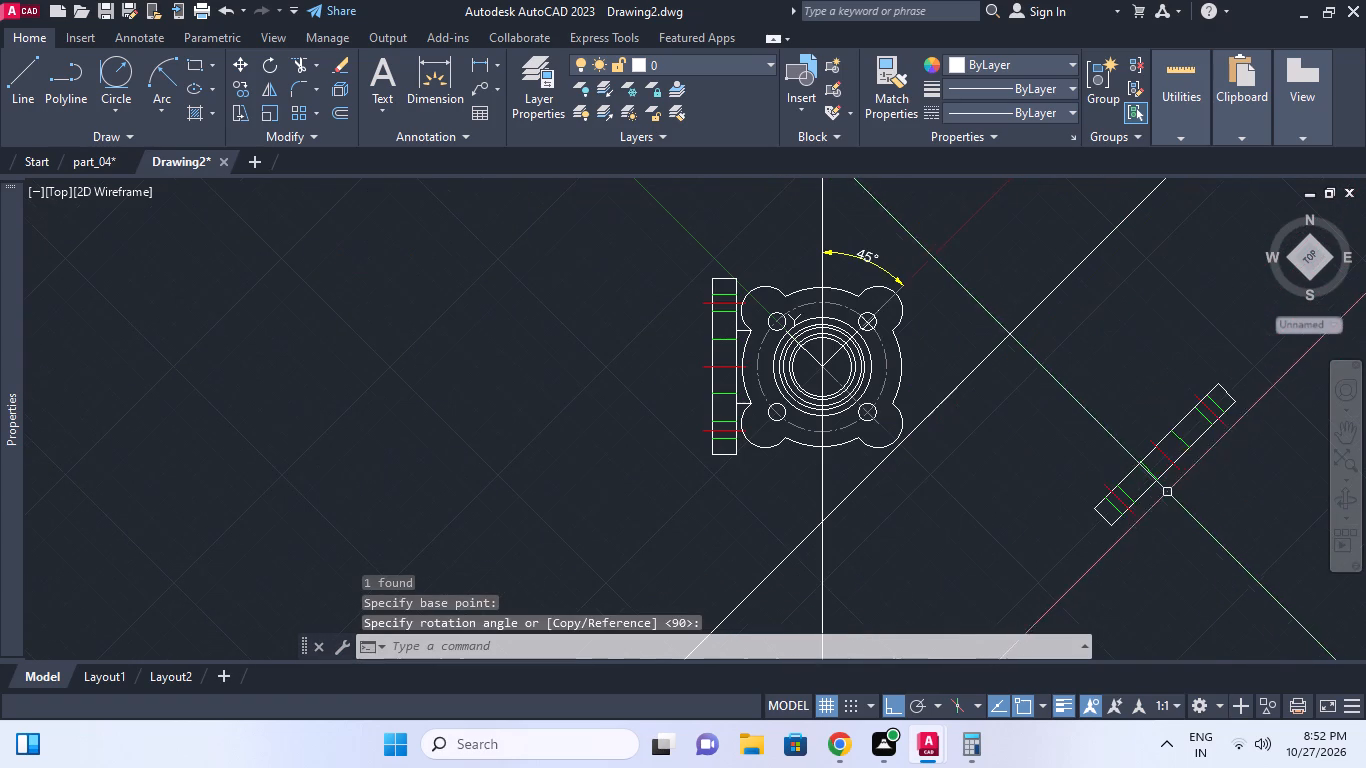
{"action": "left_click", "coordinate": [1169, 482]}
{"action": "left_click", "coordinate": [1153, 471]}
{"action": "scroll", "coordinate": [1176, 473], "scroll_direction": "up", "scroll_amount": 1}
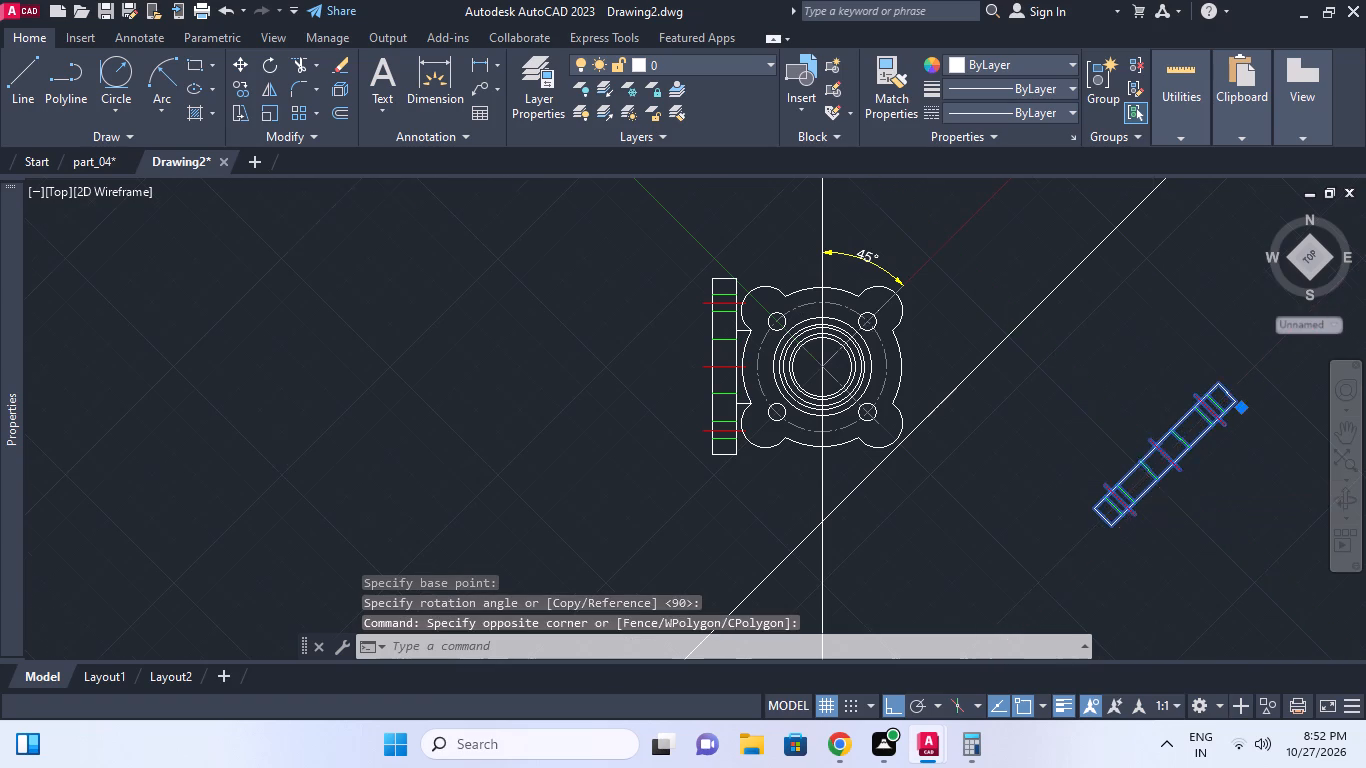
{"action": "middle_click_drag", "start_coordinate": [1176, 473], "coordinate": [1164, 503]}
{"action": "type", "text": "m"}
{"action": "key", "text": "space"}
{"action": "left_click", "coordinate": [1165, 489]}
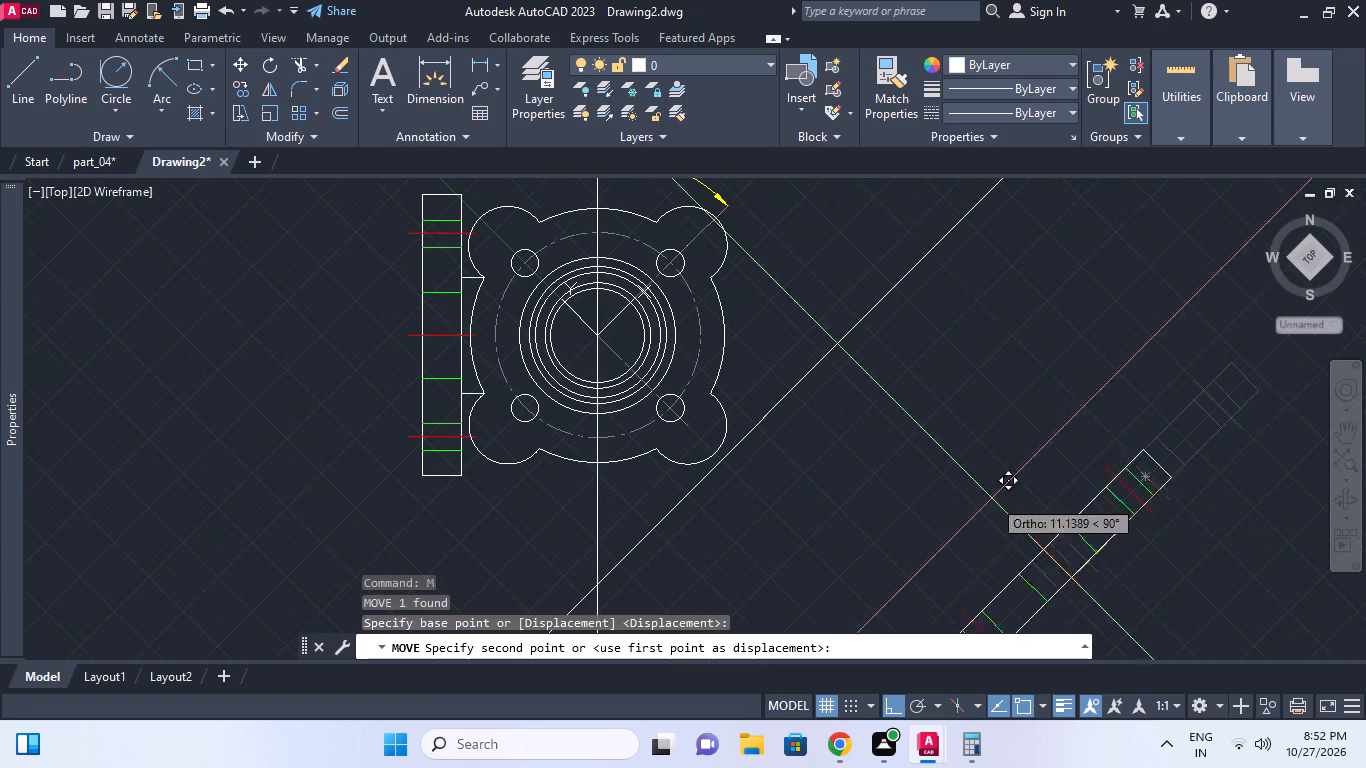
{"action": "left_click", "coordinate": [723, 464]}
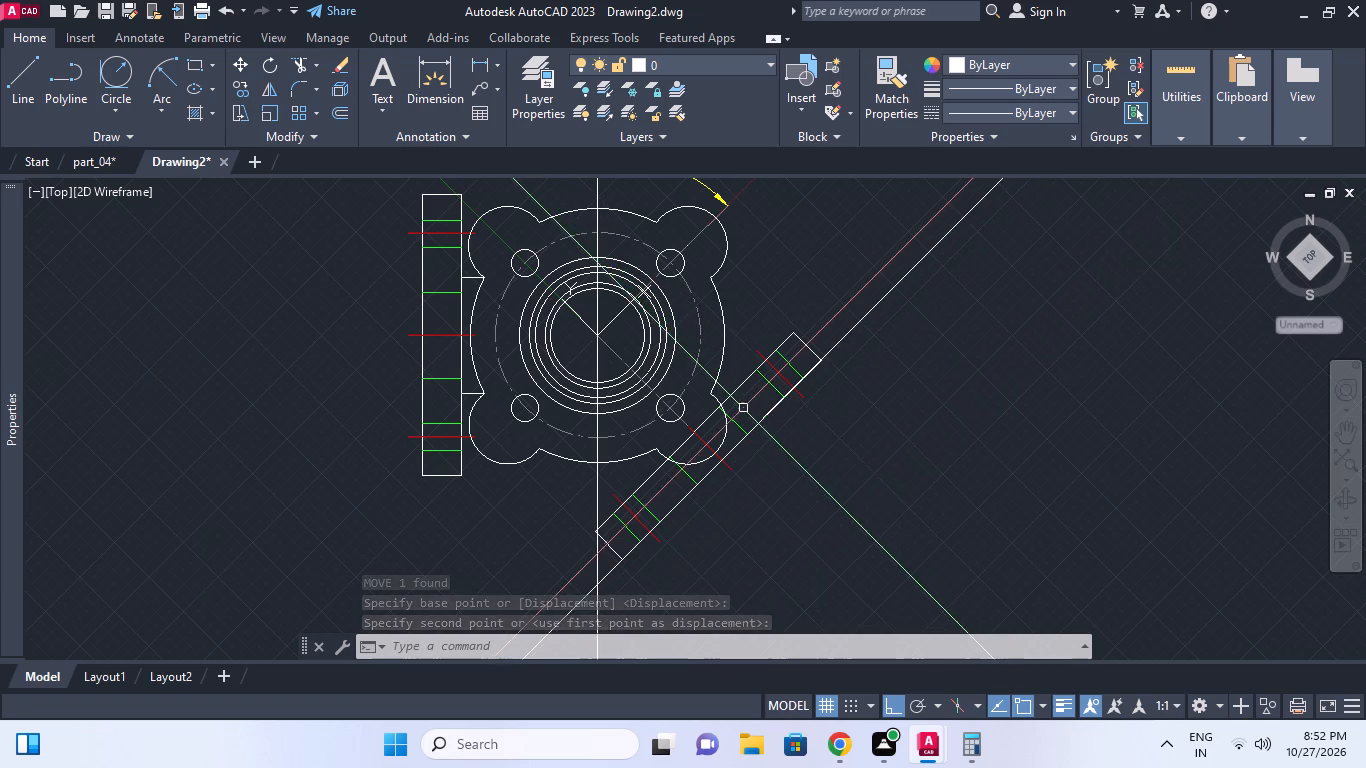
Draw a short line from the top view's outer outline, above the lower-right lobe, perpendicular to the inclined side view's inner edge.
{"action": "scroll", "coordinate": [741, 407], "scroll_direction": "up", "scroll_amount": 2}
{"action": "key", "text": "l"}
{"action": "key", "text": "space"}
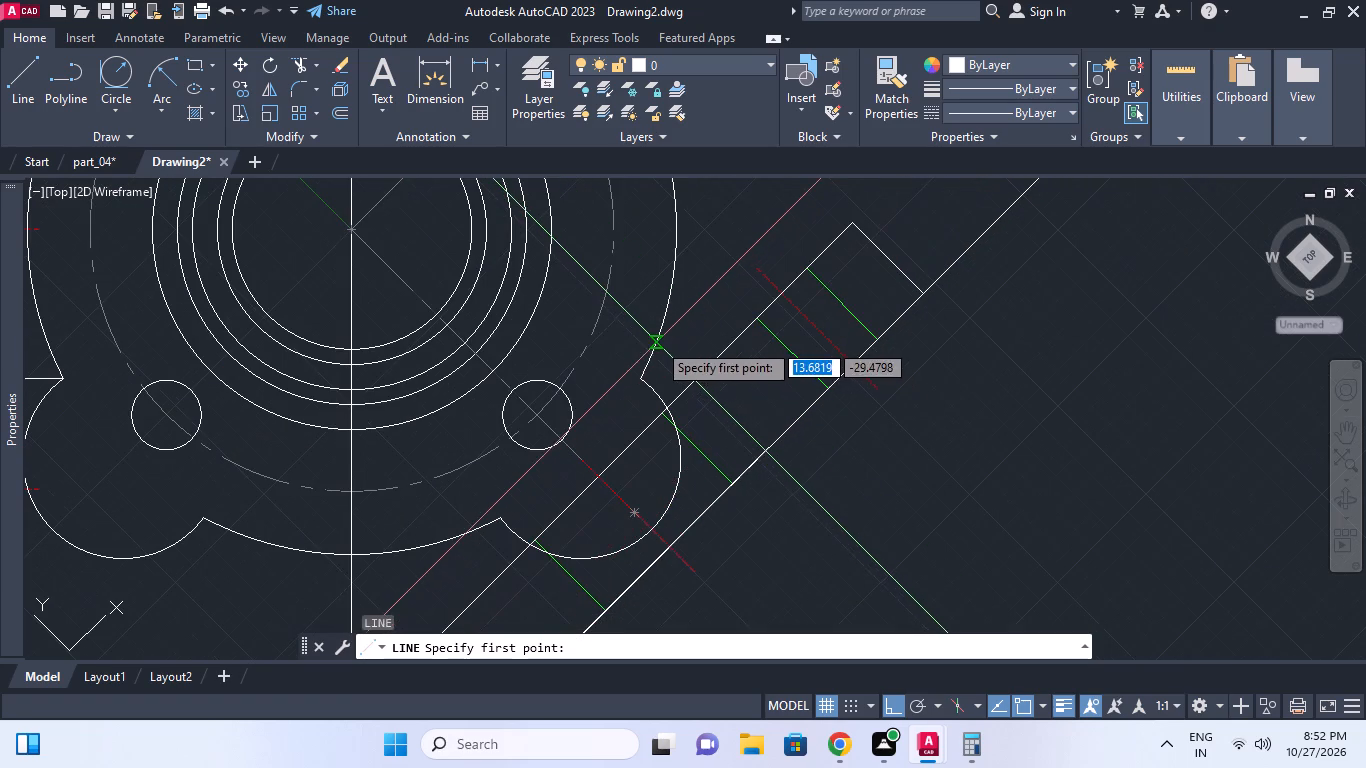
{"action": "left_click", "coordinate": [655, 343]}
{"action": "left_click", "coordinate": [693, 380]}
{"action": "scroll", "coordinate": [804, 361], "scroll_direction": "down", "scroll_amount": 1}
{"action": "middle_click_drag", "start_coordinate": [804, 360], "coordinate": [798, 348]}
{"action": "key", "text": "Escape"}
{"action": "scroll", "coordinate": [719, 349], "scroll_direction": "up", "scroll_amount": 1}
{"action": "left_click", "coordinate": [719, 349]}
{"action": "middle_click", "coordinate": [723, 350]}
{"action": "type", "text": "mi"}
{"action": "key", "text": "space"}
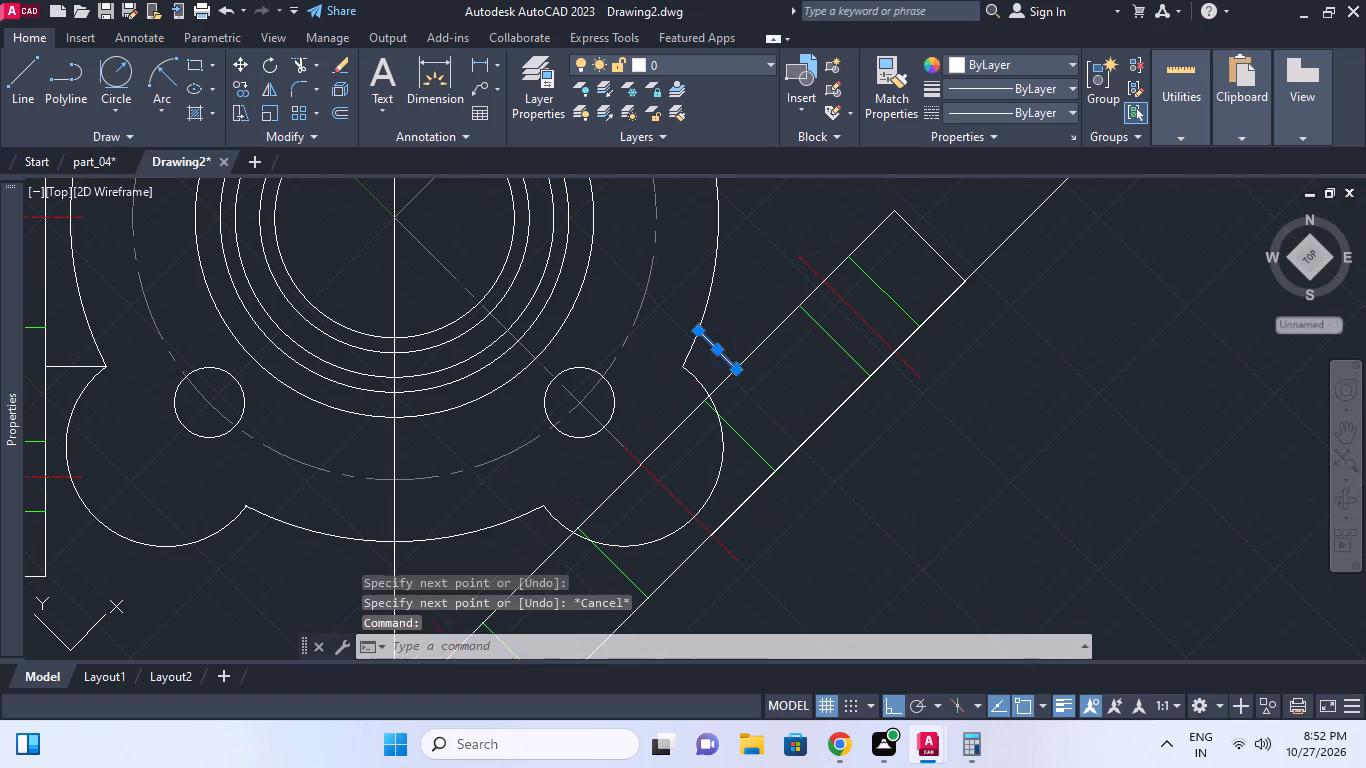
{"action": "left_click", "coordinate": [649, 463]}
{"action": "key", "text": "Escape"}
Mirror the short connecting line about the inclined side view's centreline, keeping the original line.
{"action": "key", "text": "space"}
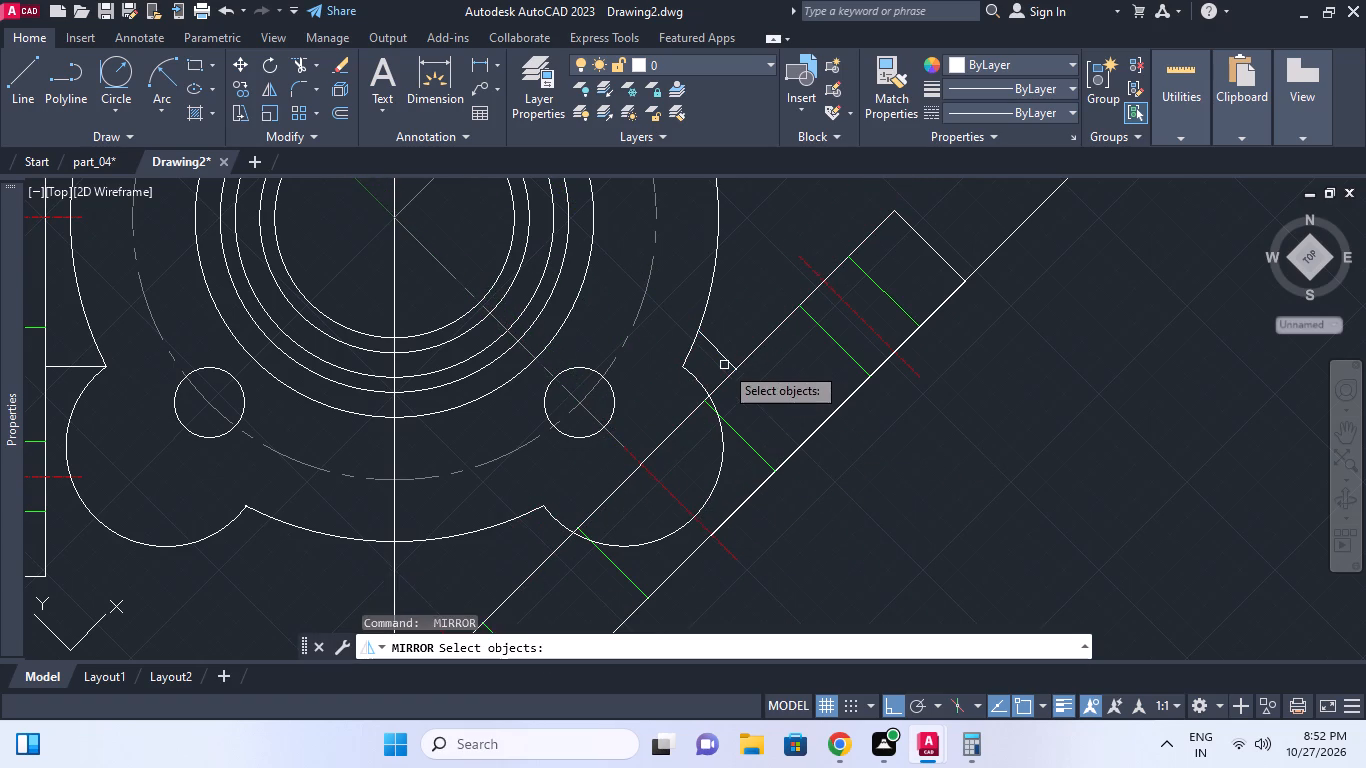
{"action": "left_click", "coordinate": [722, 351]}
{"action": "key", "text": "space"}
{"action": "left_click", "coordinate": [636, 469]}
{"action": "left_click", "coordinate": [688, 510]}
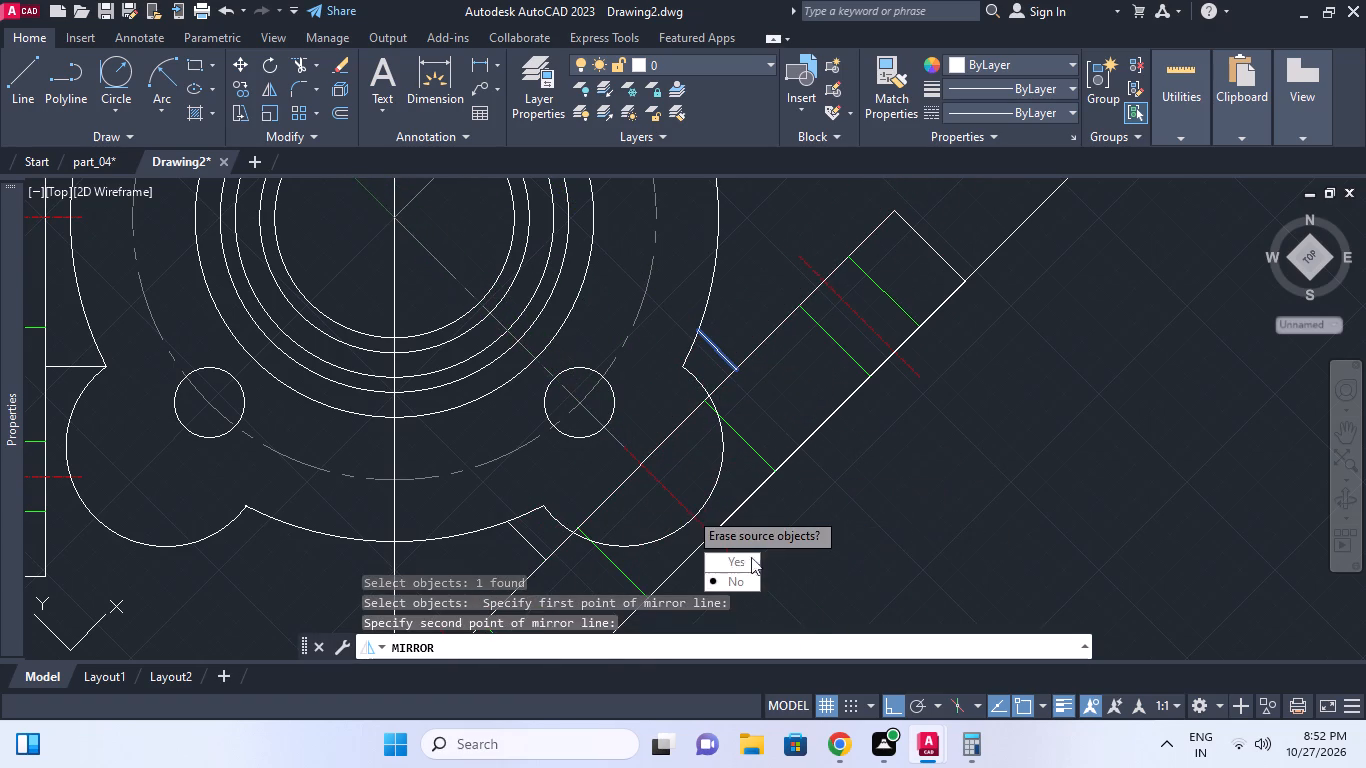
{"action": "left_click_drag", "start_coordinate": [754, 586], "coordinate": [688, 510]}
{"action": "scroll", "coordinate": [717, 464], "scroll_direction": "down", "scroll_amount": 1}
{"action": "middle_click_drag", "start_coordinate": [717, 464], "coordinate": [758, 411]}
{"action": "key", "text": "Escape"}
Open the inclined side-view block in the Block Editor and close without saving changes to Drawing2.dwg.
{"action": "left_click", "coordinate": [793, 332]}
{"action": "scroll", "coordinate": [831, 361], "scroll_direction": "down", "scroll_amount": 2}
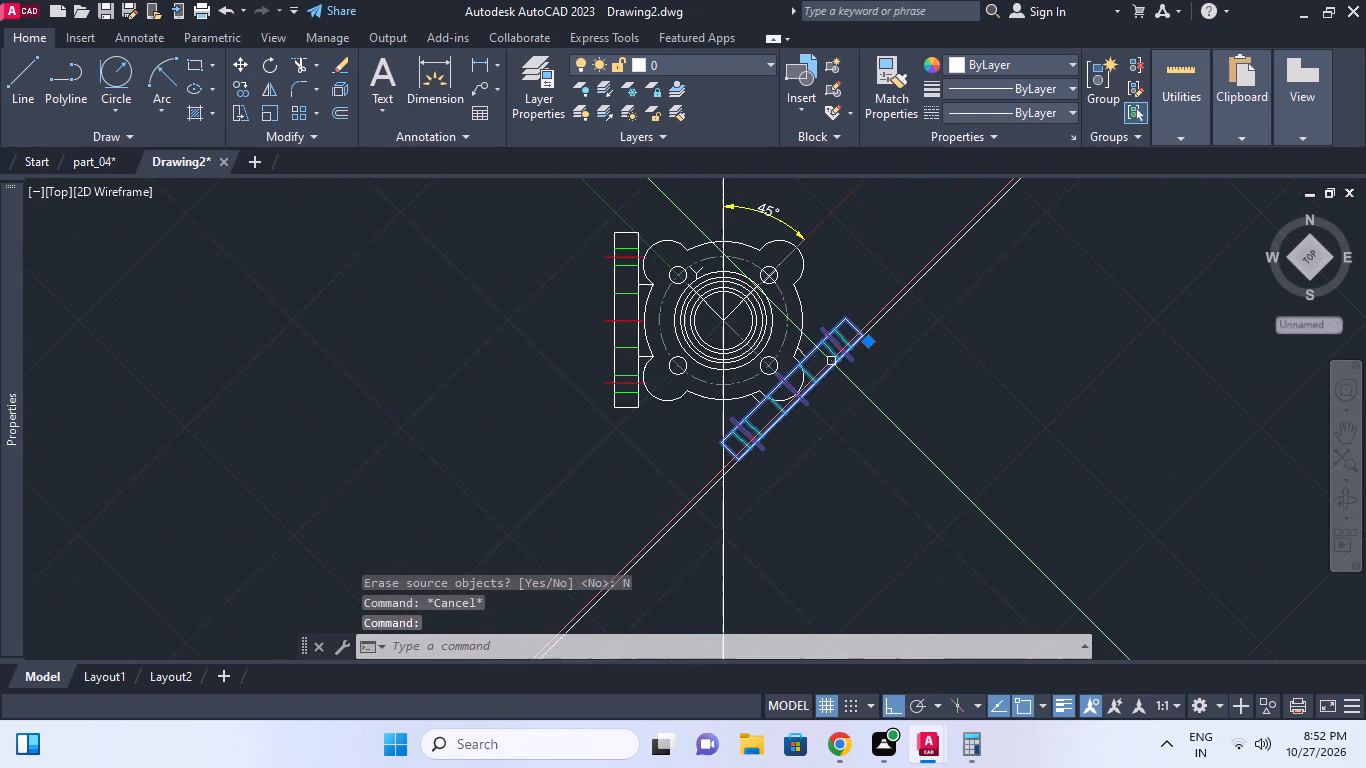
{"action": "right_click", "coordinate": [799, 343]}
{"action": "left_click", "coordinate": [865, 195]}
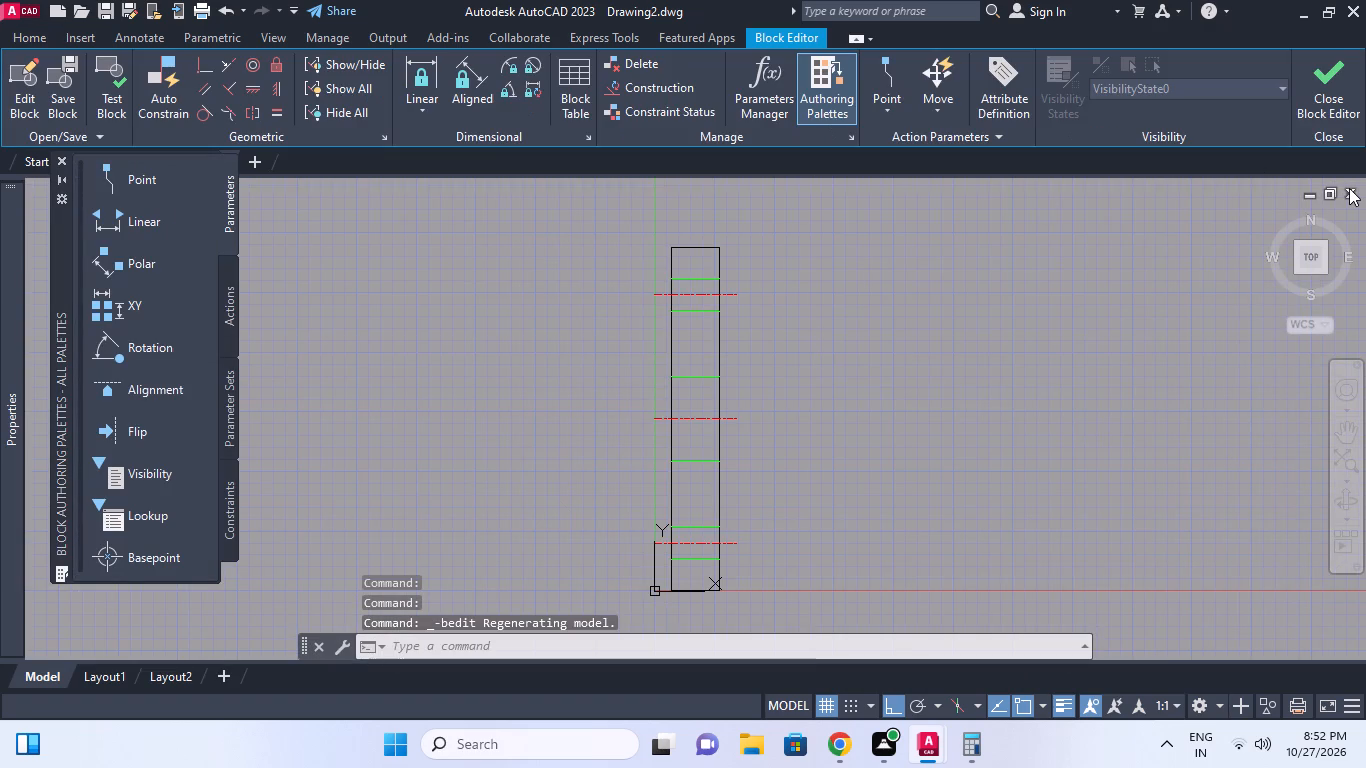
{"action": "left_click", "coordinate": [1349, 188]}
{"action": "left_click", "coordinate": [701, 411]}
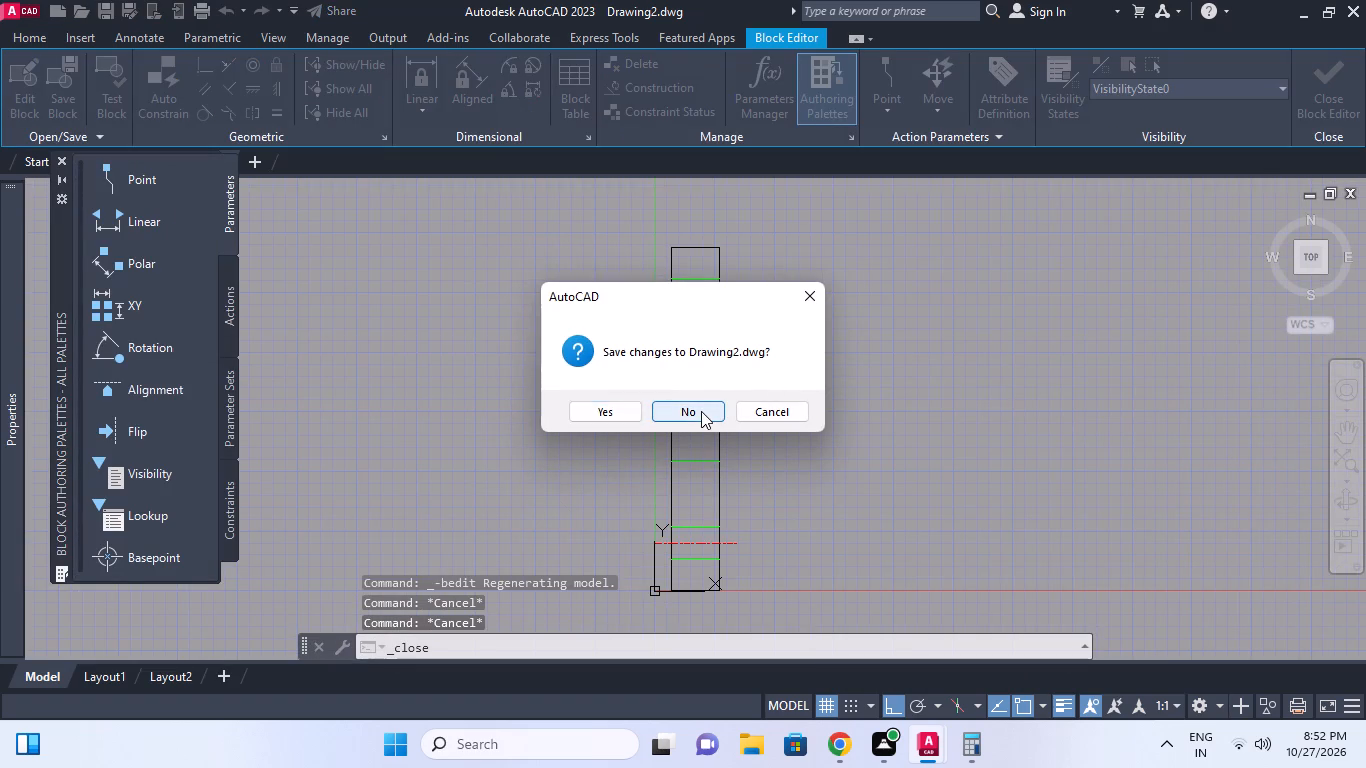
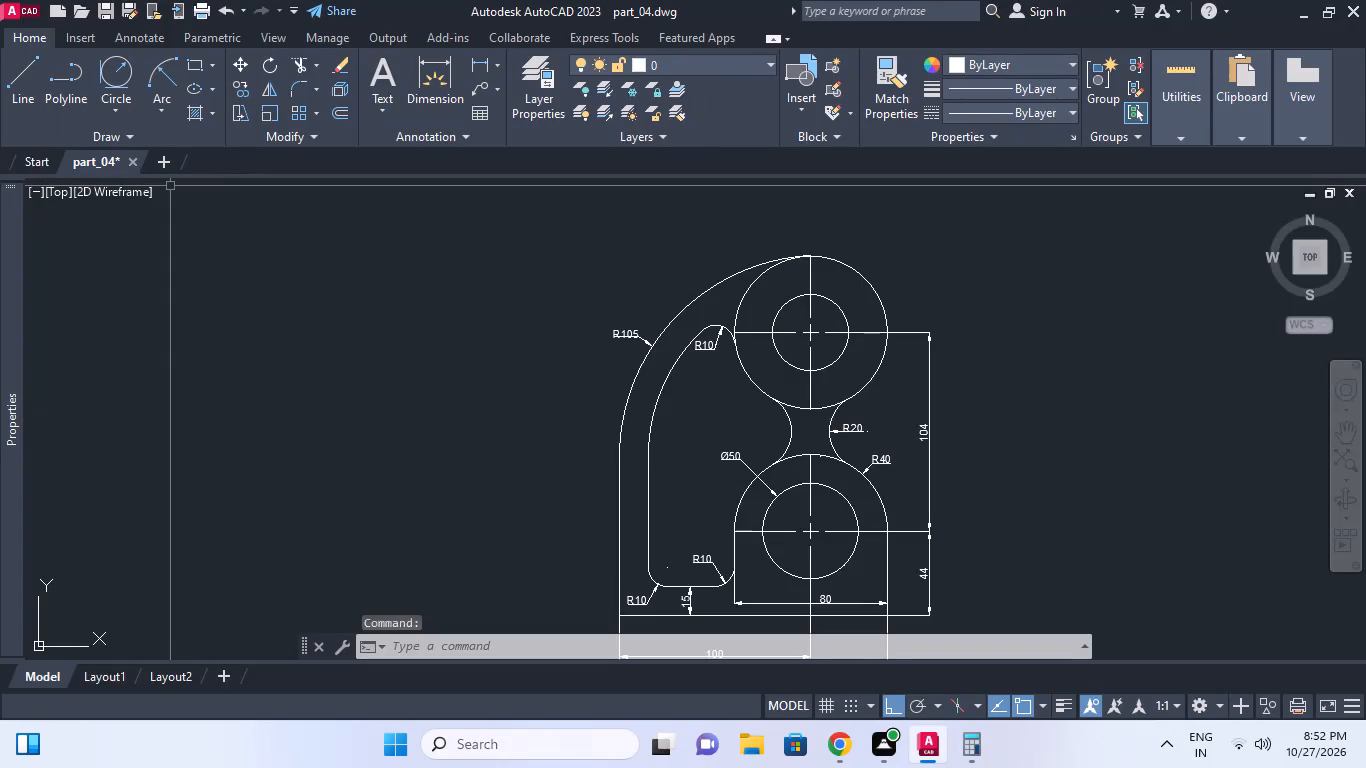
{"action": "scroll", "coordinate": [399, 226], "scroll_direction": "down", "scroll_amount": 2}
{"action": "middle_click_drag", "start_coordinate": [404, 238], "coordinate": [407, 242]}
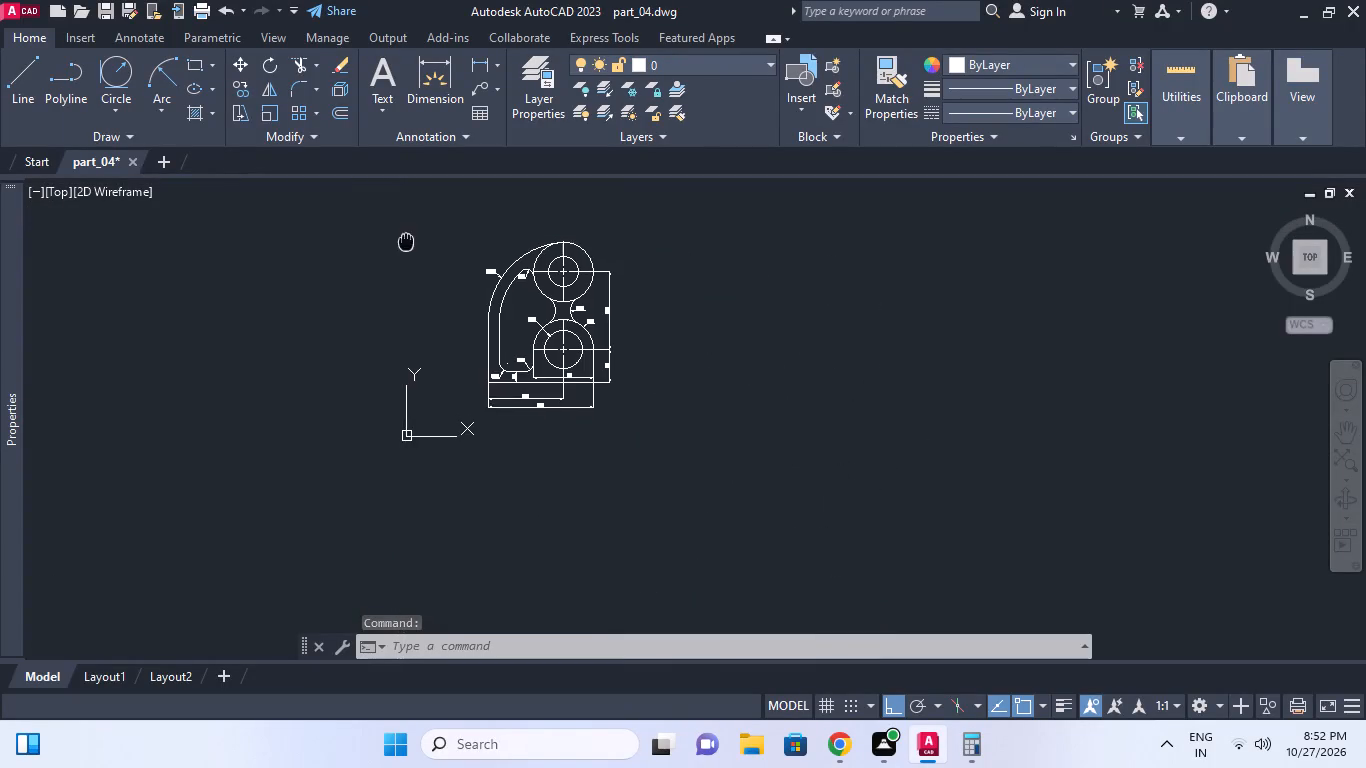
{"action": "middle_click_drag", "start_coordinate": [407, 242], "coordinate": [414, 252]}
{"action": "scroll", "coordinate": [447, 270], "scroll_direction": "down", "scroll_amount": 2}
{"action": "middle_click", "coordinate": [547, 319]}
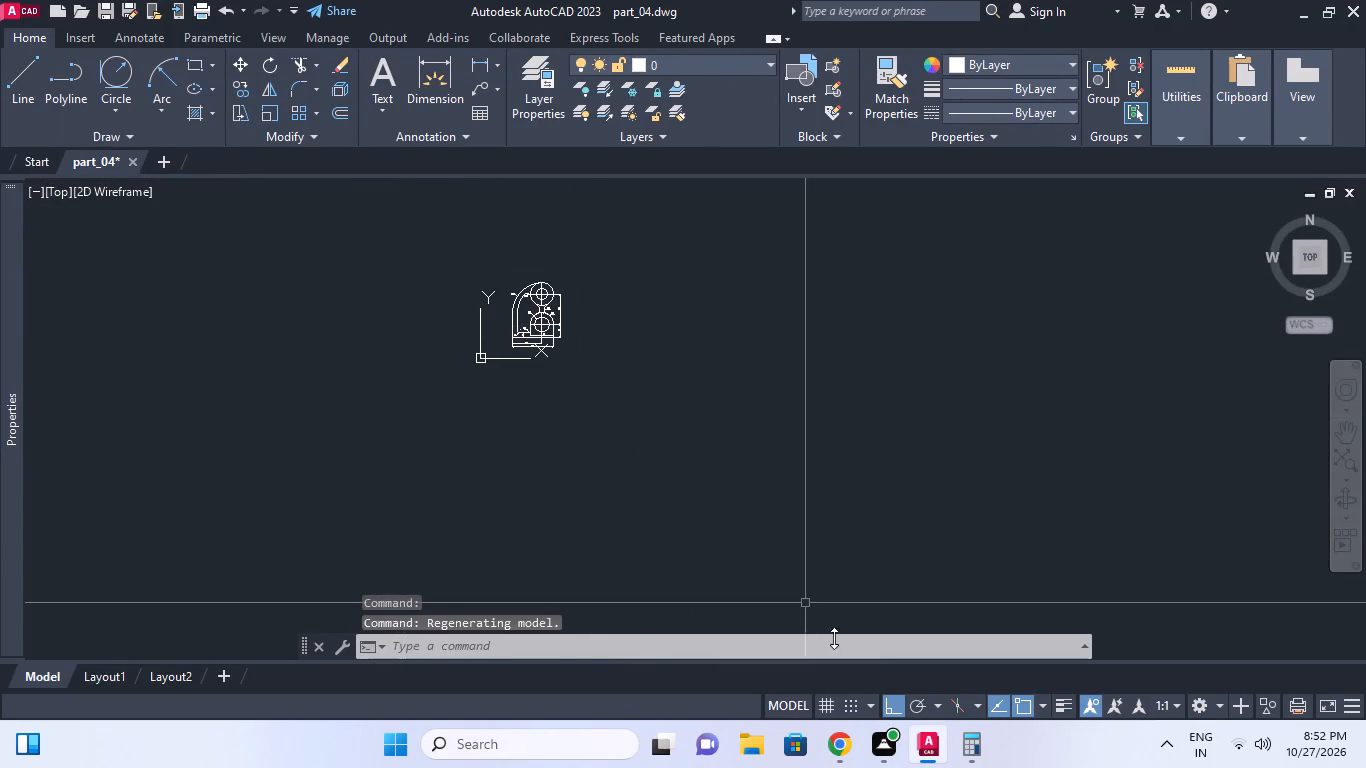
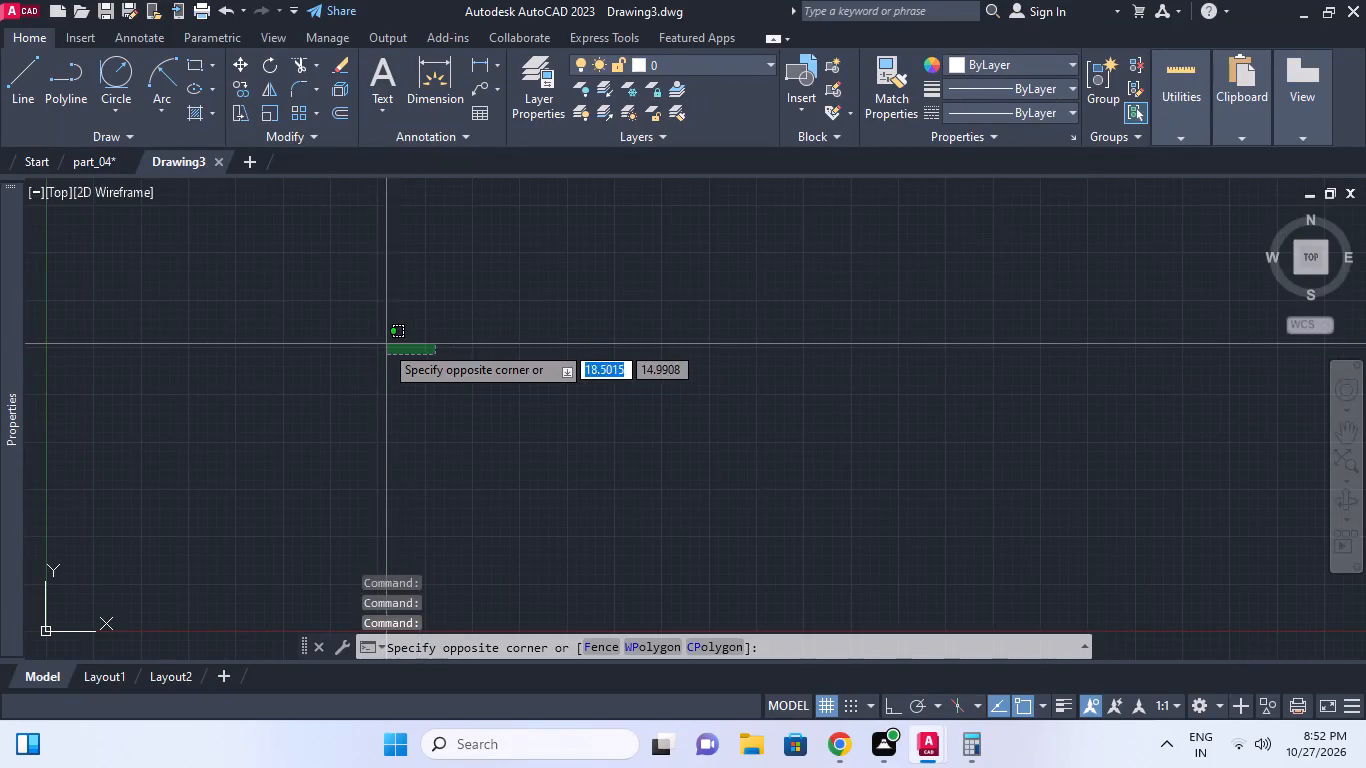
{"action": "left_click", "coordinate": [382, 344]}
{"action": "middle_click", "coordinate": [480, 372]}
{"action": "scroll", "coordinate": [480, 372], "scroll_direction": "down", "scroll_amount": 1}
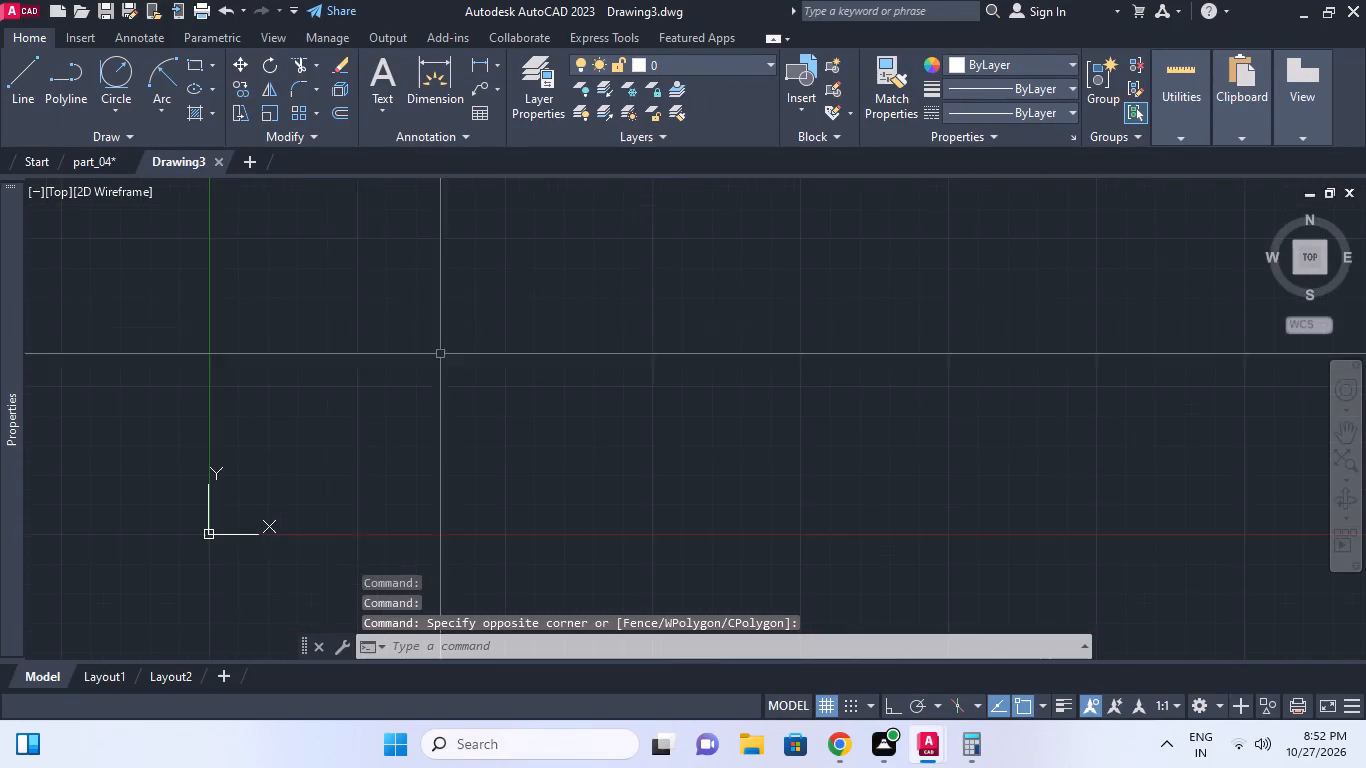
Switch to the part_04 drawing and examine its dimensioned two-circle bracket up close.
{"action": "left_click", "coordinate": [116, 167]}
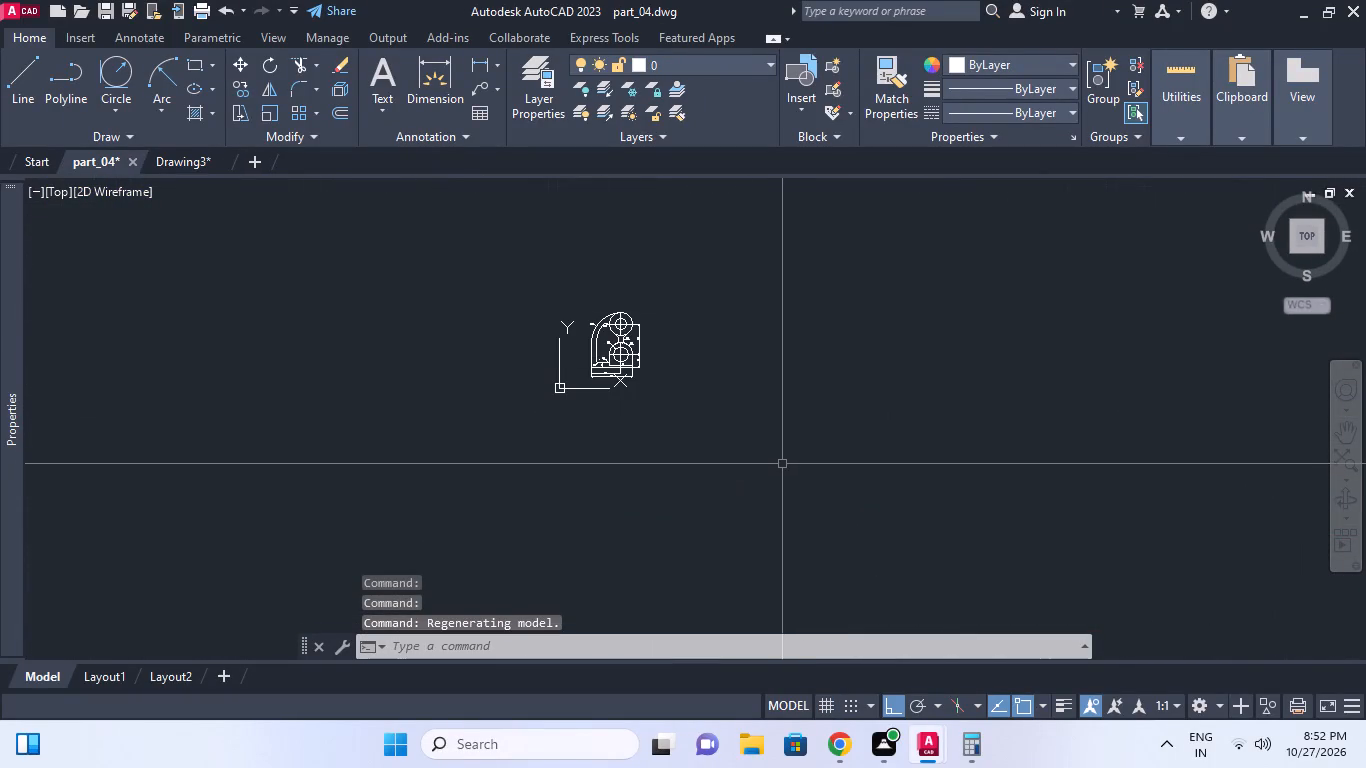
{"action": "middle_click_drag", "start_coordinate": [836, 323], "coordinate": [760, 409]}
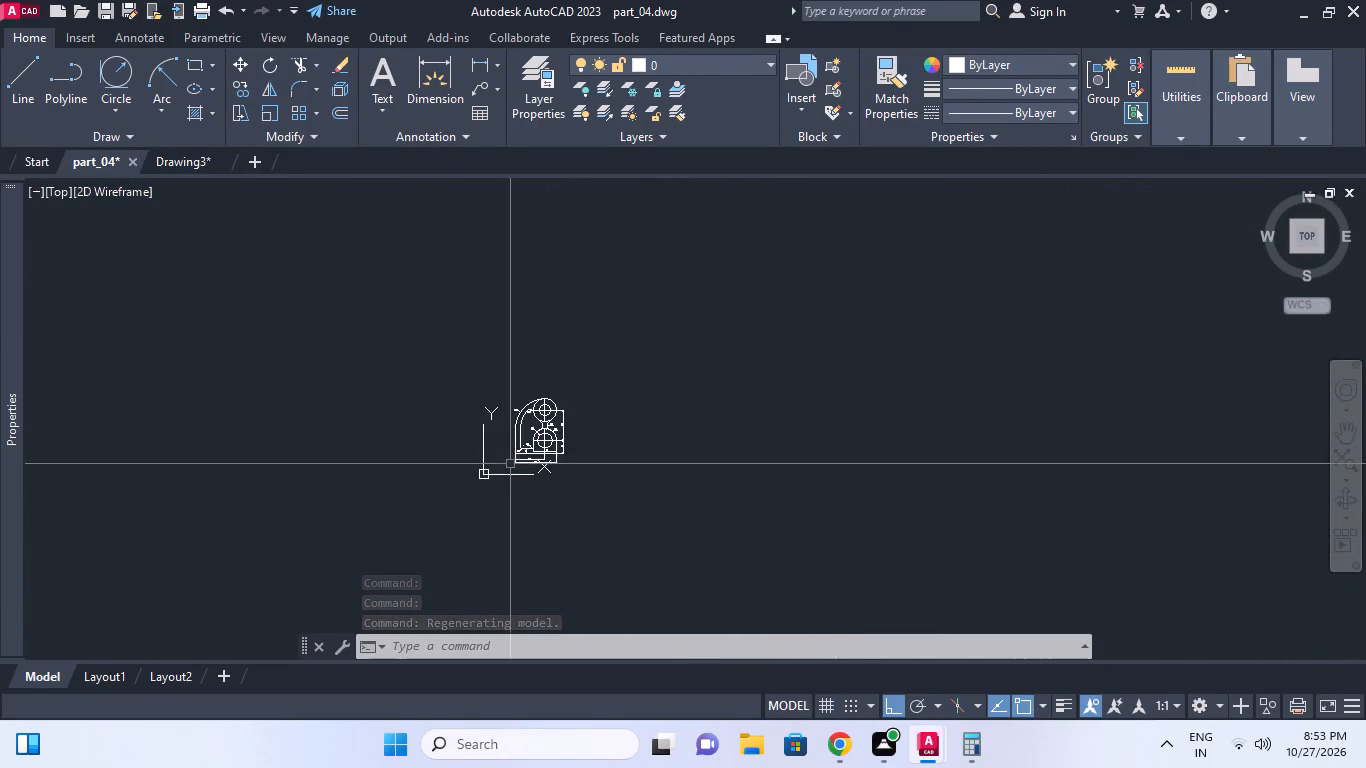
{"action": "scroll", "coordinate": [510, 464], "scroll_direction": "up", "scroll_amount": 3}
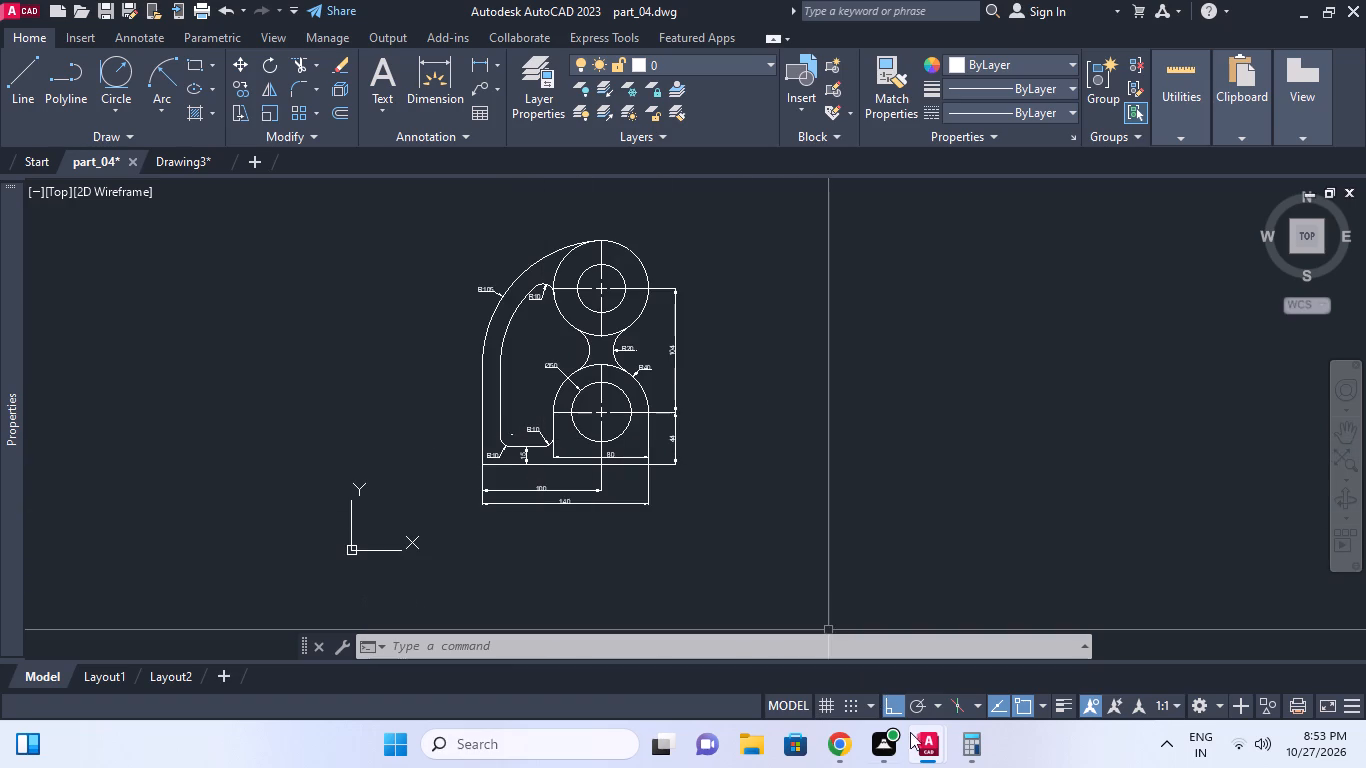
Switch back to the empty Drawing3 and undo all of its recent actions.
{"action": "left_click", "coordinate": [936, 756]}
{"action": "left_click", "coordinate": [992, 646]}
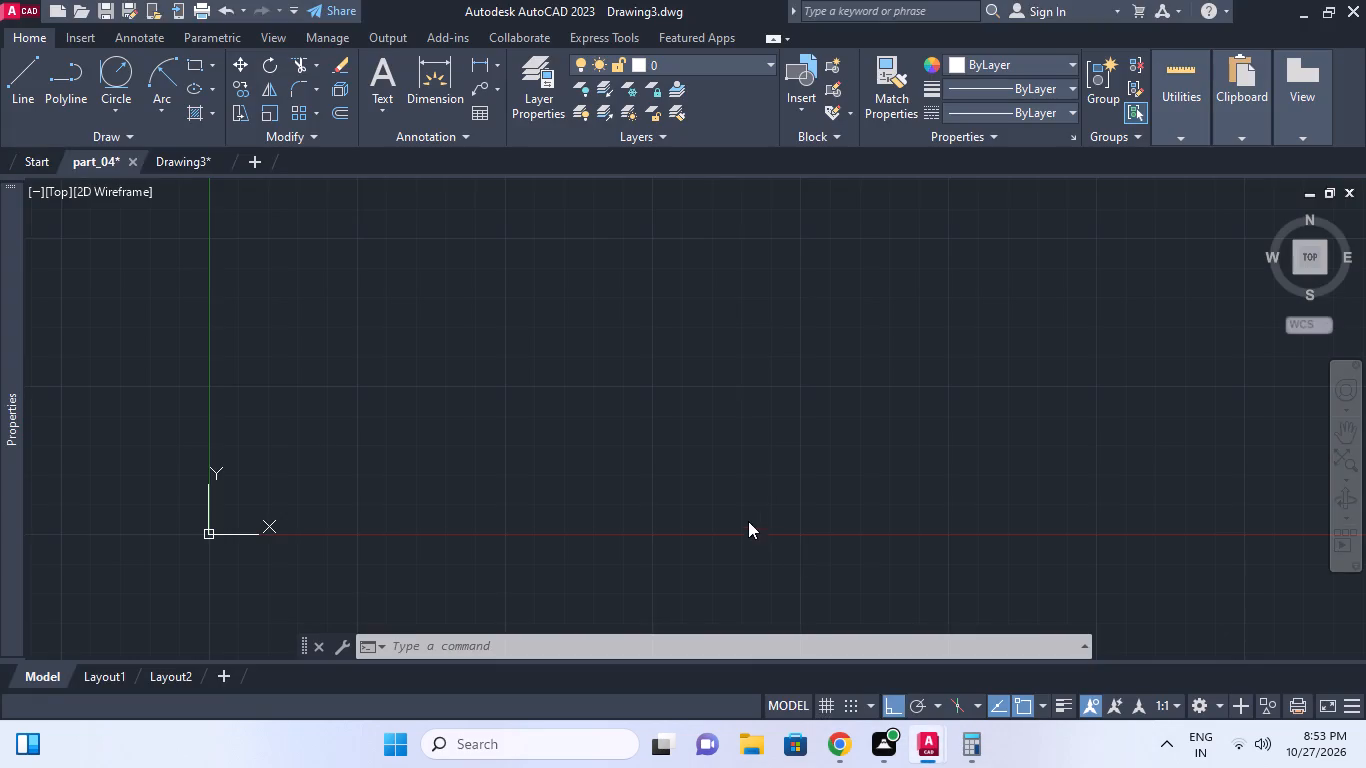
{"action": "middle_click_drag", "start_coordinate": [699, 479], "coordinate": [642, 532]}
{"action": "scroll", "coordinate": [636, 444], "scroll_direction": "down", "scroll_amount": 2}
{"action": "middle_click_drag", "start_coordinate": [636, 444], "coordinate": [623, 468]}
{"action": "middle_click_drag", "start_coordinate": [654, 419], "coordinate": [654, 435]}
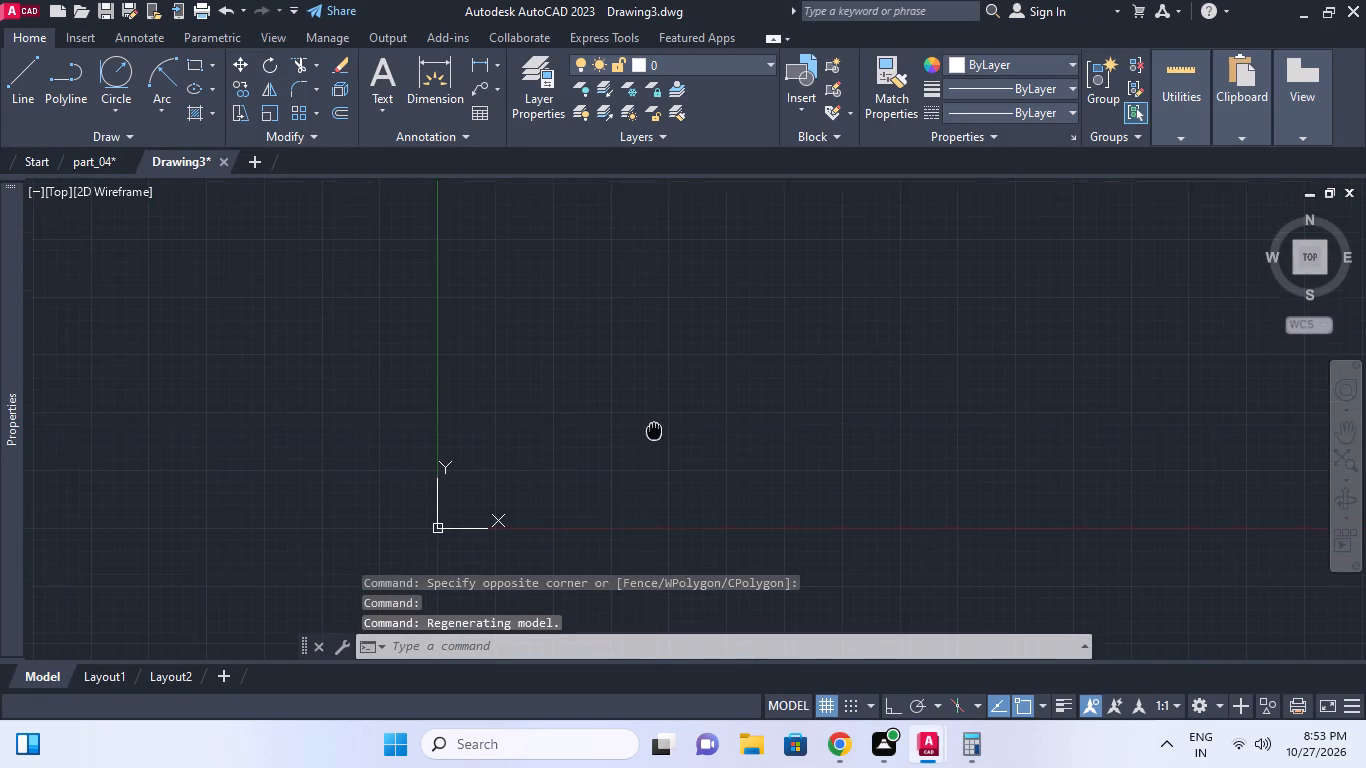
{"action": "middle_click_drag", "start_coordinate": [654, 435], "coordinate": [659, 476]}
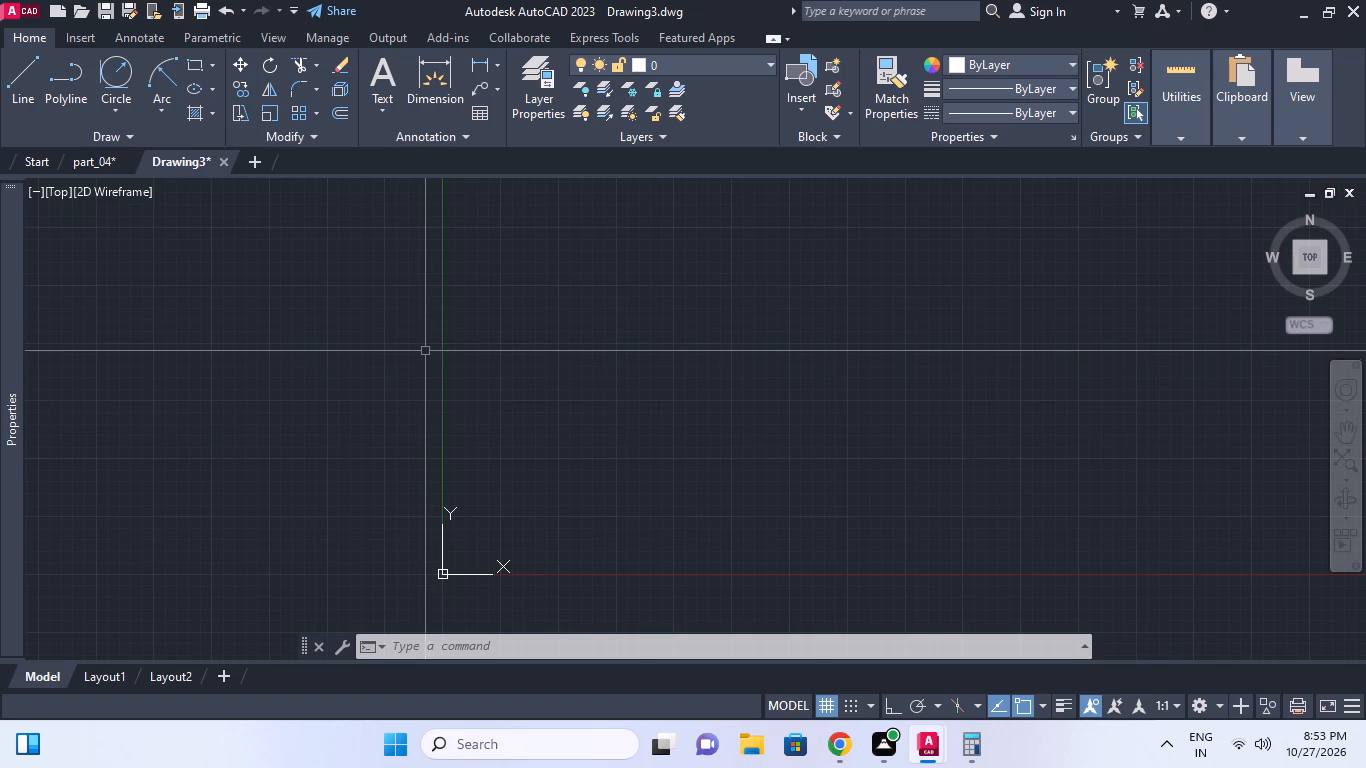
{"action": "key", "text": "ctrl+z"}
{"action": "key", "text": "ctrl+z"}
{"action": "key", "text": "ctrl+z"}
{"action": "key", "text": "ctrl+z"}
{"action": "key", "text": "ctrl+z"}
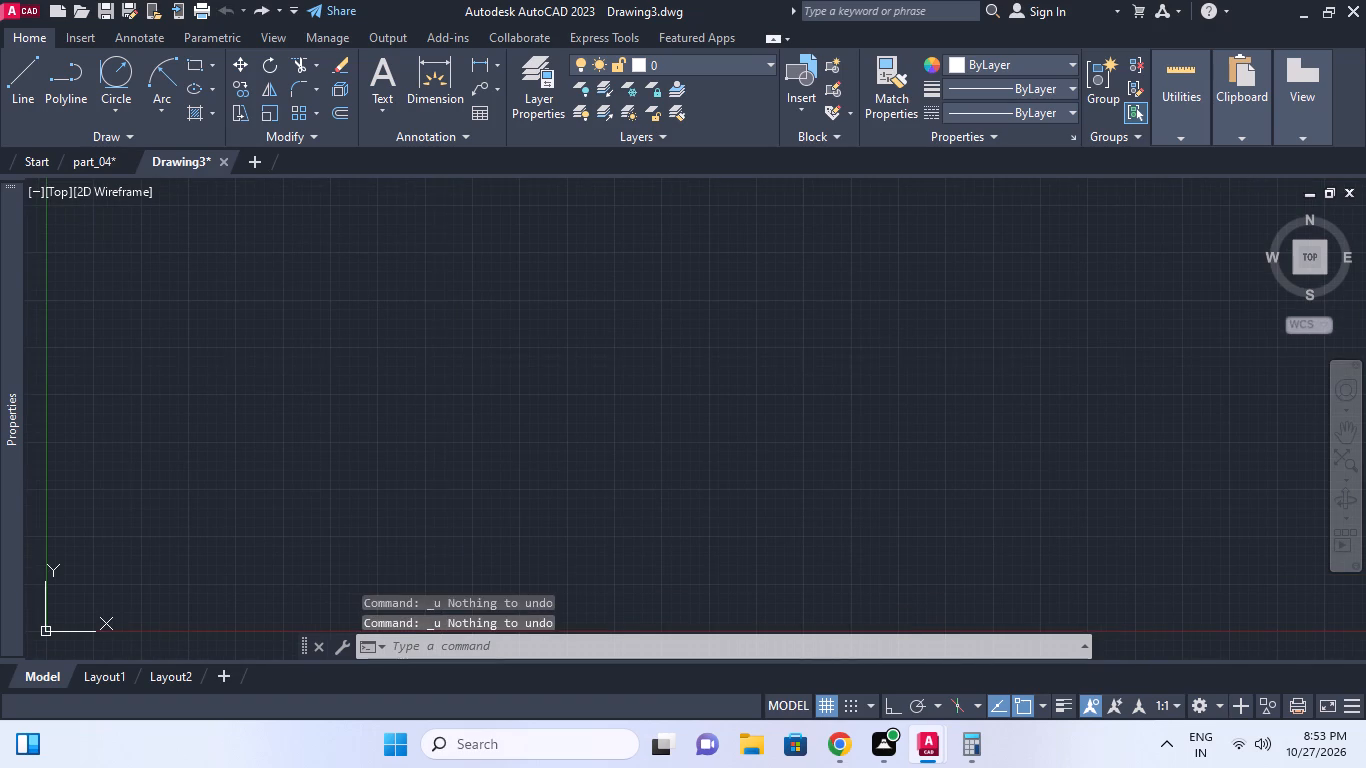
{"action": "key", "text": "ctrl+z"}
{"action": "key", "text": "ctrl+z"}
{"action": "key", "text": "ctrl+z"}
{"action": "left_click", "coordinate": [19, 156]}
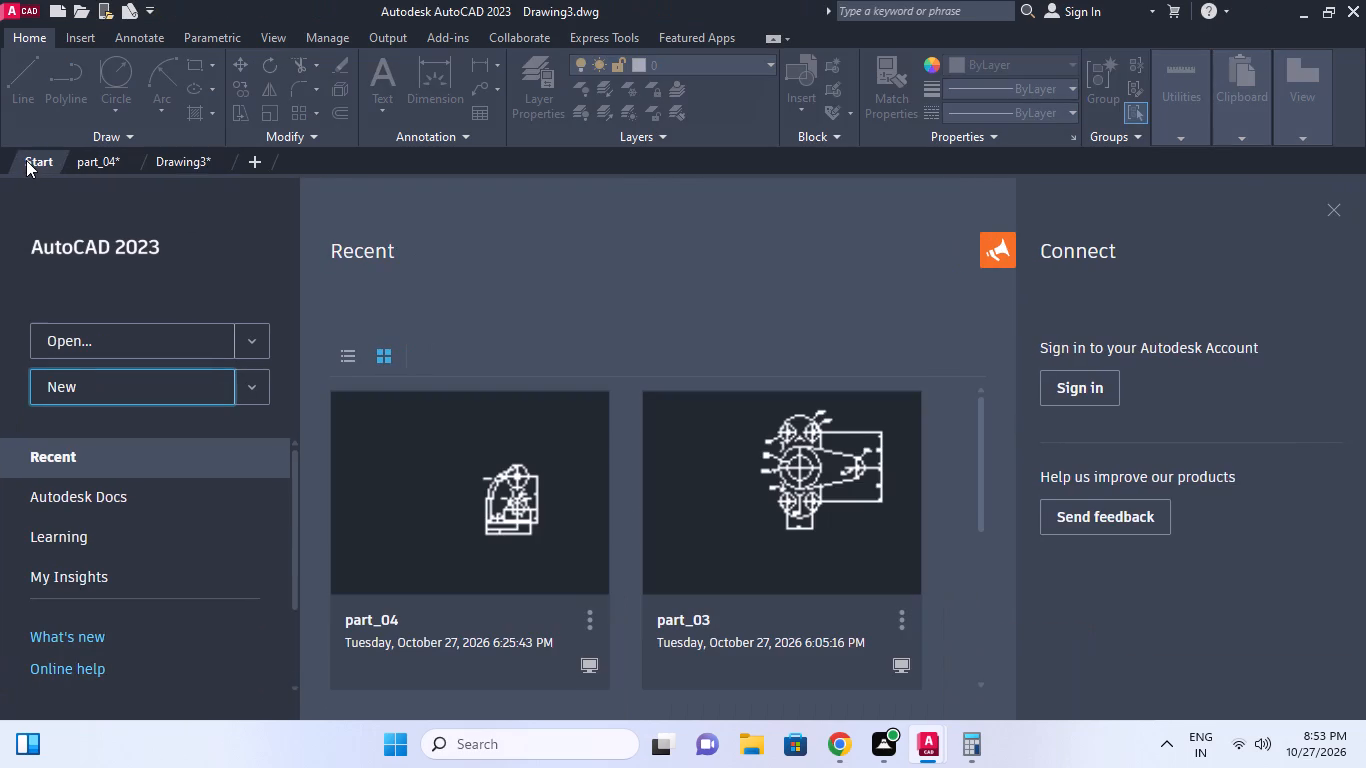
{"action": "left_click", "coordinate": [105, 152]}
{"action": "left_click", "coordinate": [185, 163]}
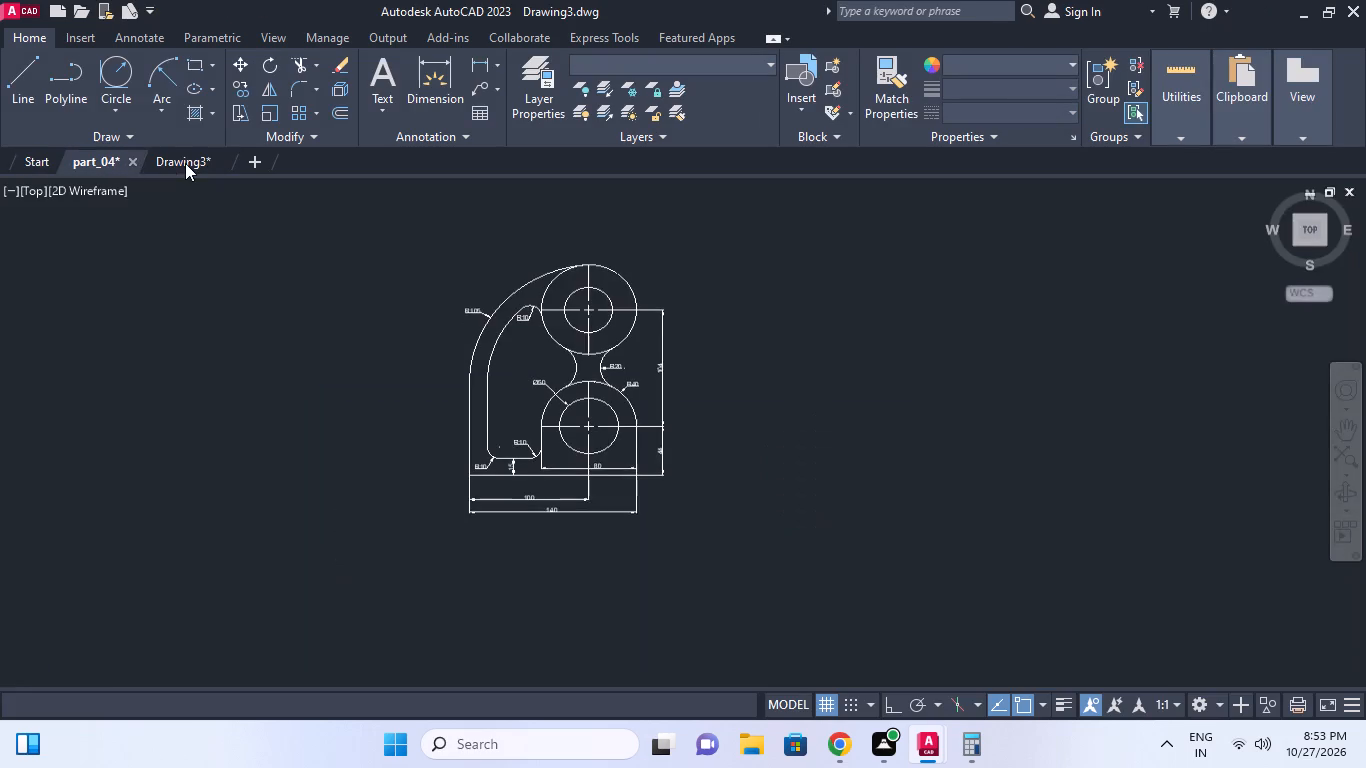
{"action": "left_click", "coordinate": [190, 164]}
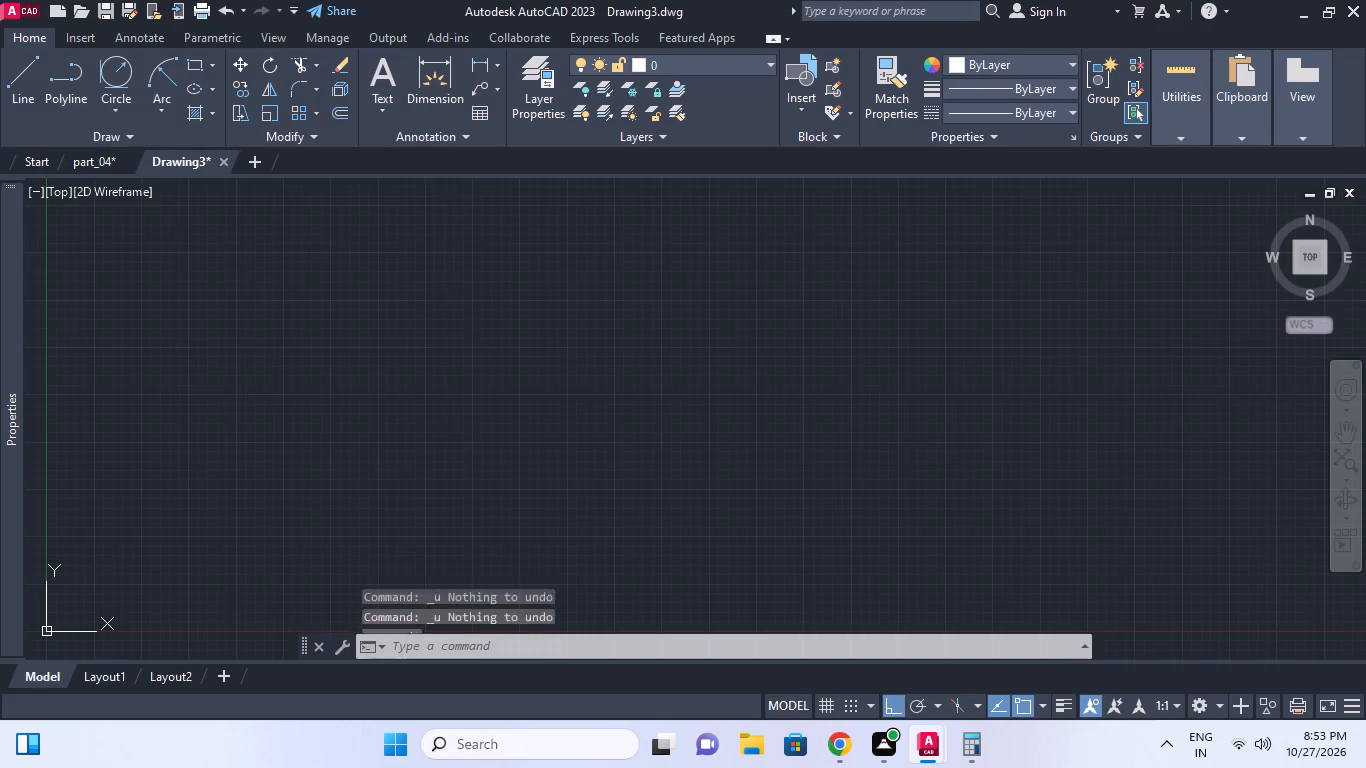
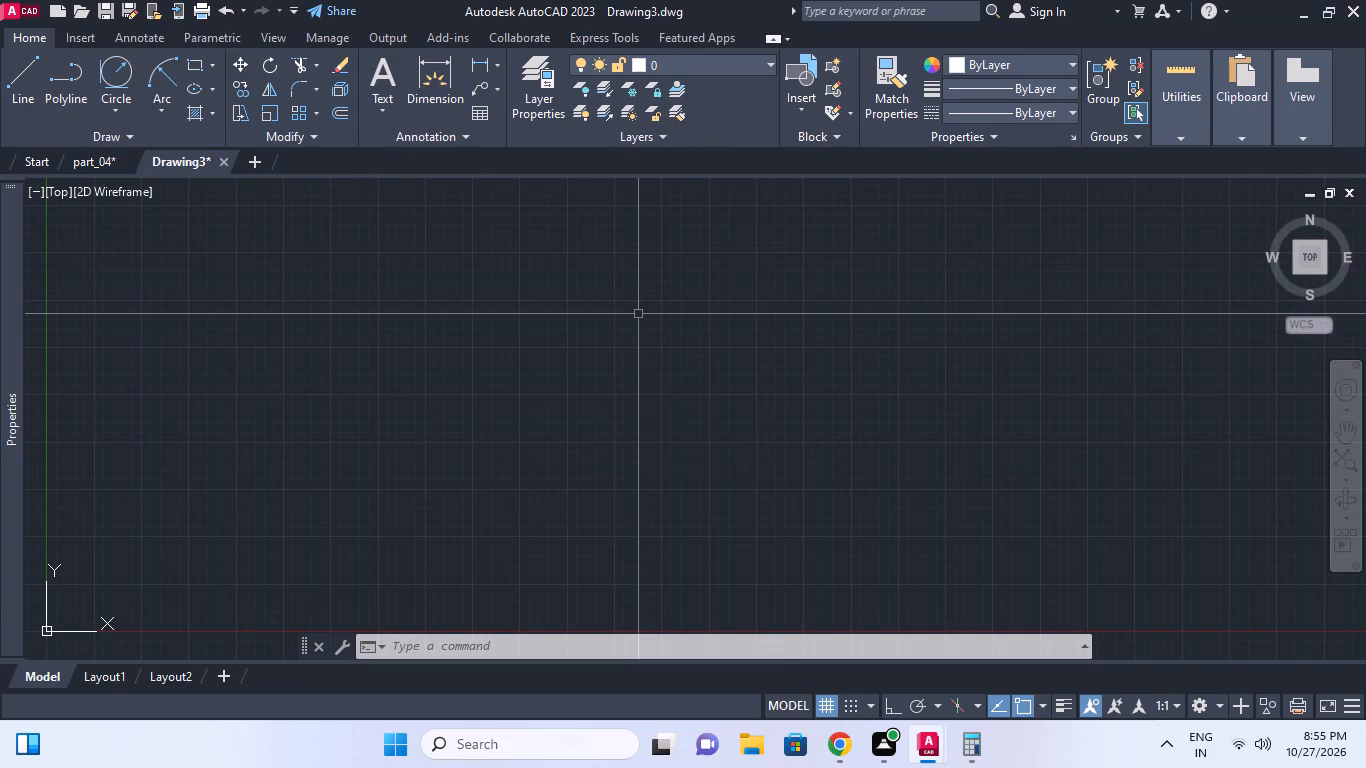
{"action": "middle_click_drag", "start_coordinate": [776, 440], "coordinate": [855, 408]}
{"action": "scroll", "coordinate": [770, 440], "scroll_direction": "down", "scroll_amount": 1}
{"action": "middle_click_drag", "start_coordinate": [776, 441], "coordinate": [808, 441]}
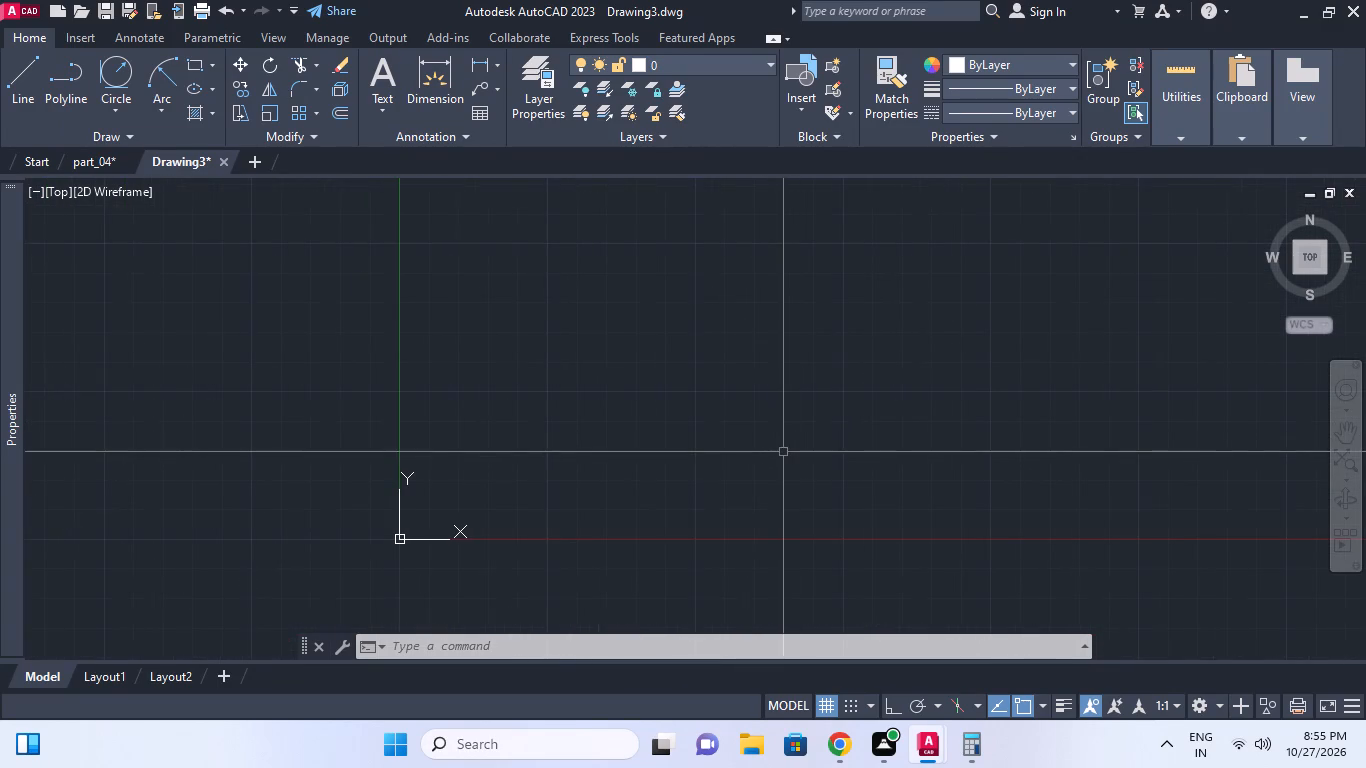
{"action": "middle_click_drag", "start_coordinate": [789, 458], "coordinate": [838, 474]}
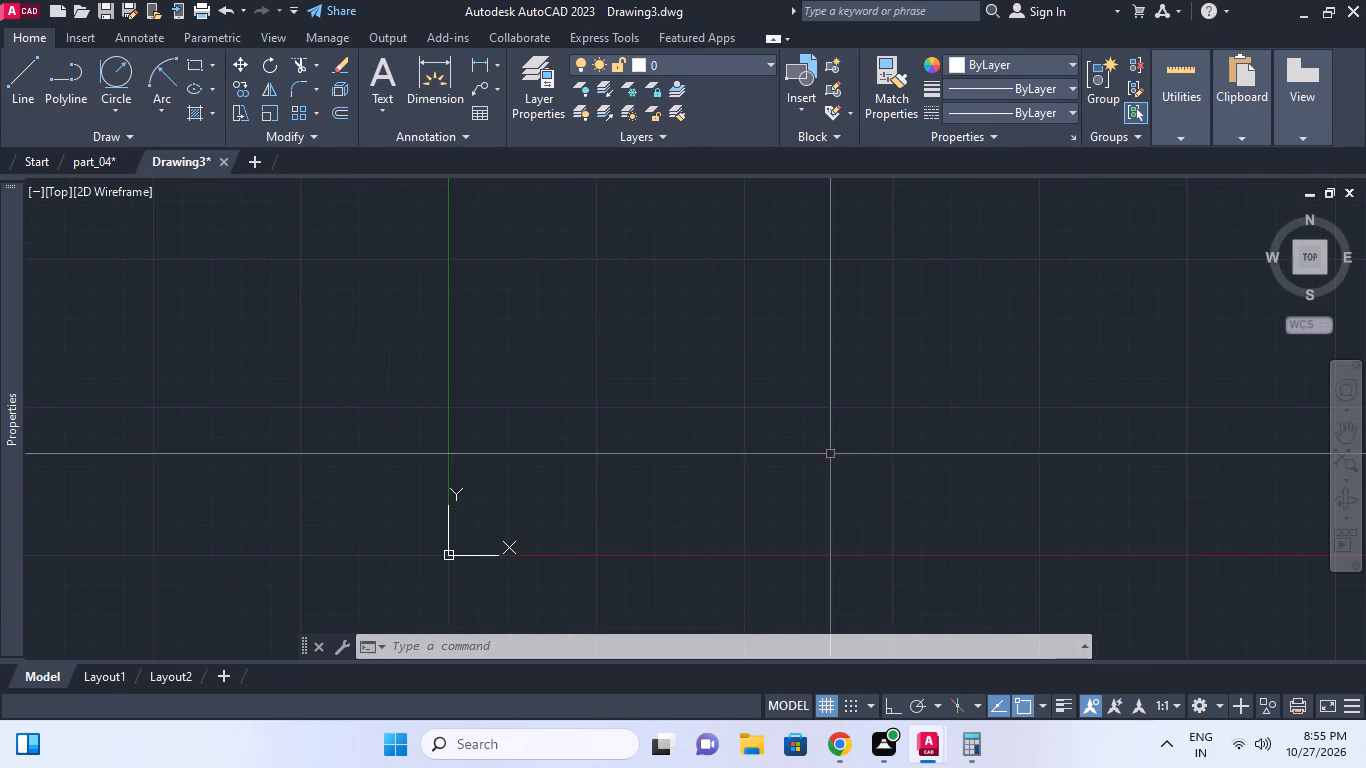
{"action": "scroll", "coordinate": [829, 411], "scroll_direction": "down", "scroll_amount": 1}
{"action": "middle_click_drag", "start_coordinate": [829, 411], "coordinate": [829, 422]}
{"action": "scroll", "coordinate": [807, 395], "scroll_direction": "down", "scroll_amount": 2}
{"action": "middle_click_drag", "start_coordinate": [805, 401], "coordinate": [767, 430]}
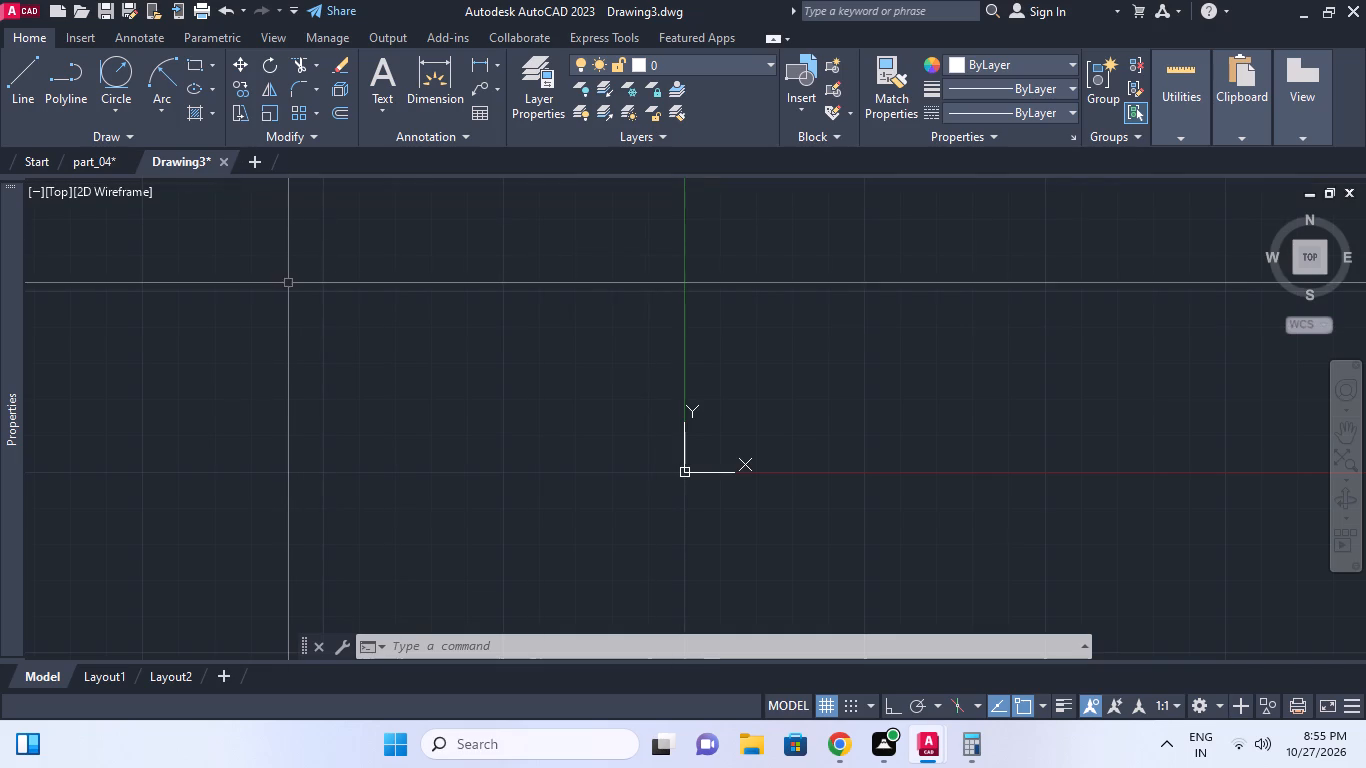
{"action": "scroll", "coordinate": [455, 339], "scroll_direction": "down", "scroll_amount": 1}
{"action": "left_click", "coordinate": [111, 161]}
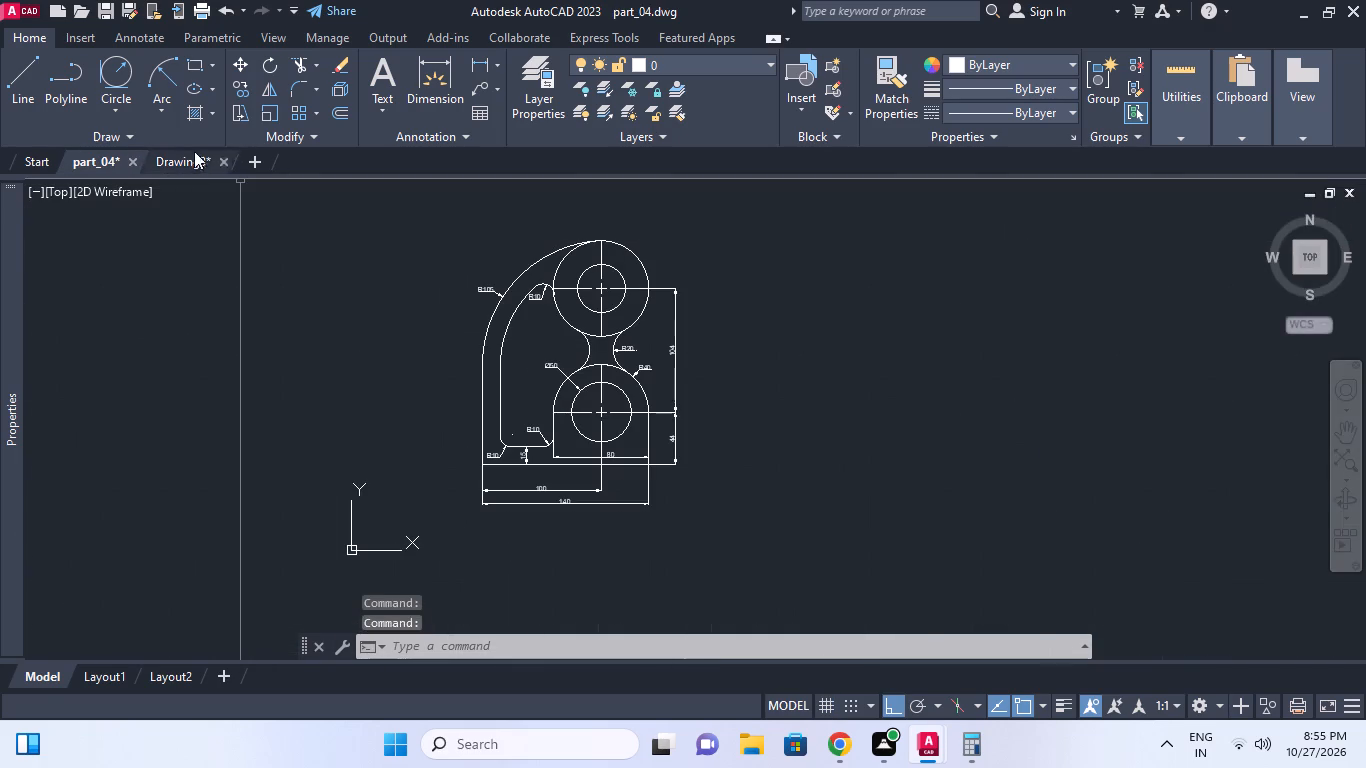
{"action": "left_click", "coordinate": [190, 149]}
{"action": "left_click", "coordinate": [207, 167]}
Draw a 52-unit horizontal line with Ortho on, in the empty area up and right of the origin.
{"action": "scroll", "coordinate": [694, 439], "scroll_direction": "down", "scroll_amount": 1}
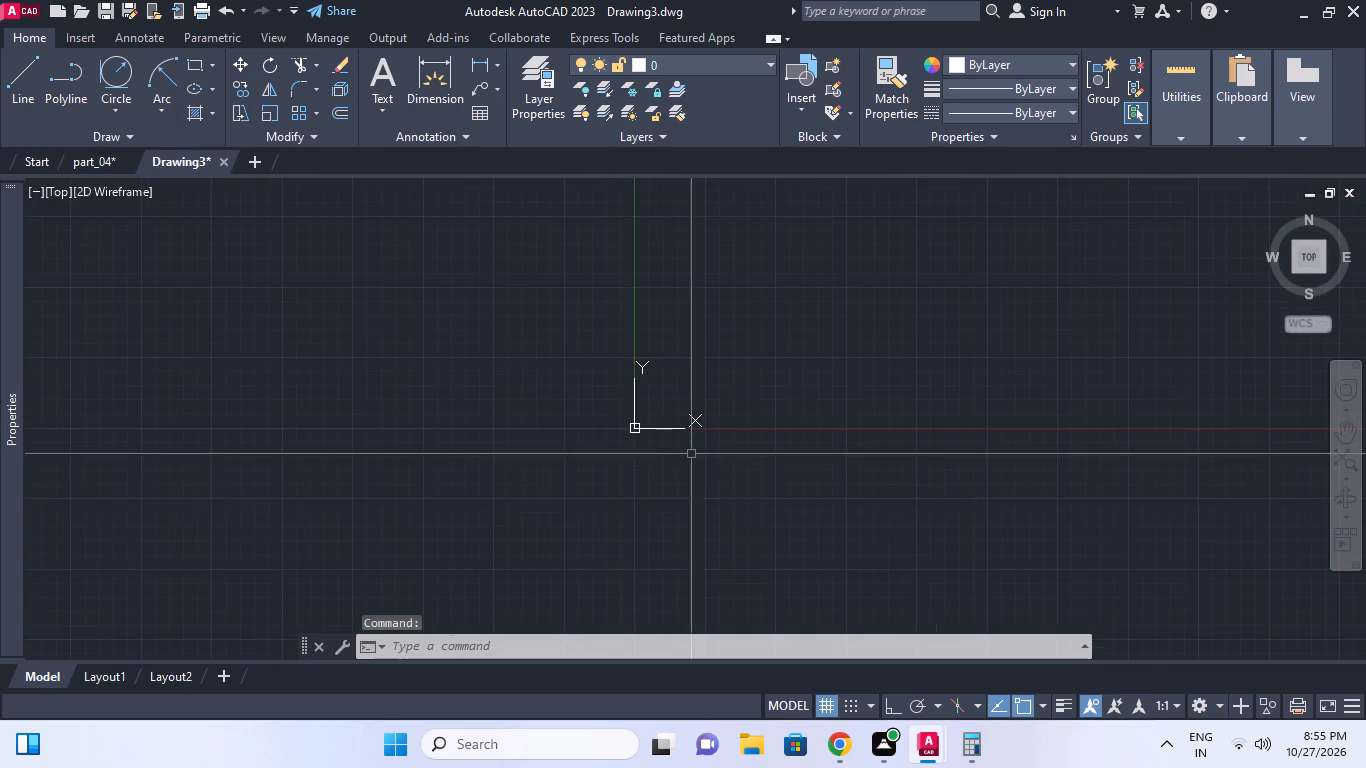
{"action": "middle_click_drag", "start_coordinate": [691, 453], "coordinate": [638, 509]}
{"action": "middle_click_drag", "start_coordinate": [721, 427], "coordinate": [602, 519]}
{"action": "scroll", "coordinate": [683, 455], "scroll_direction": "down", "scroll_amount": 1}
{"action": "middle_click", "coordinate": [701, 466]}
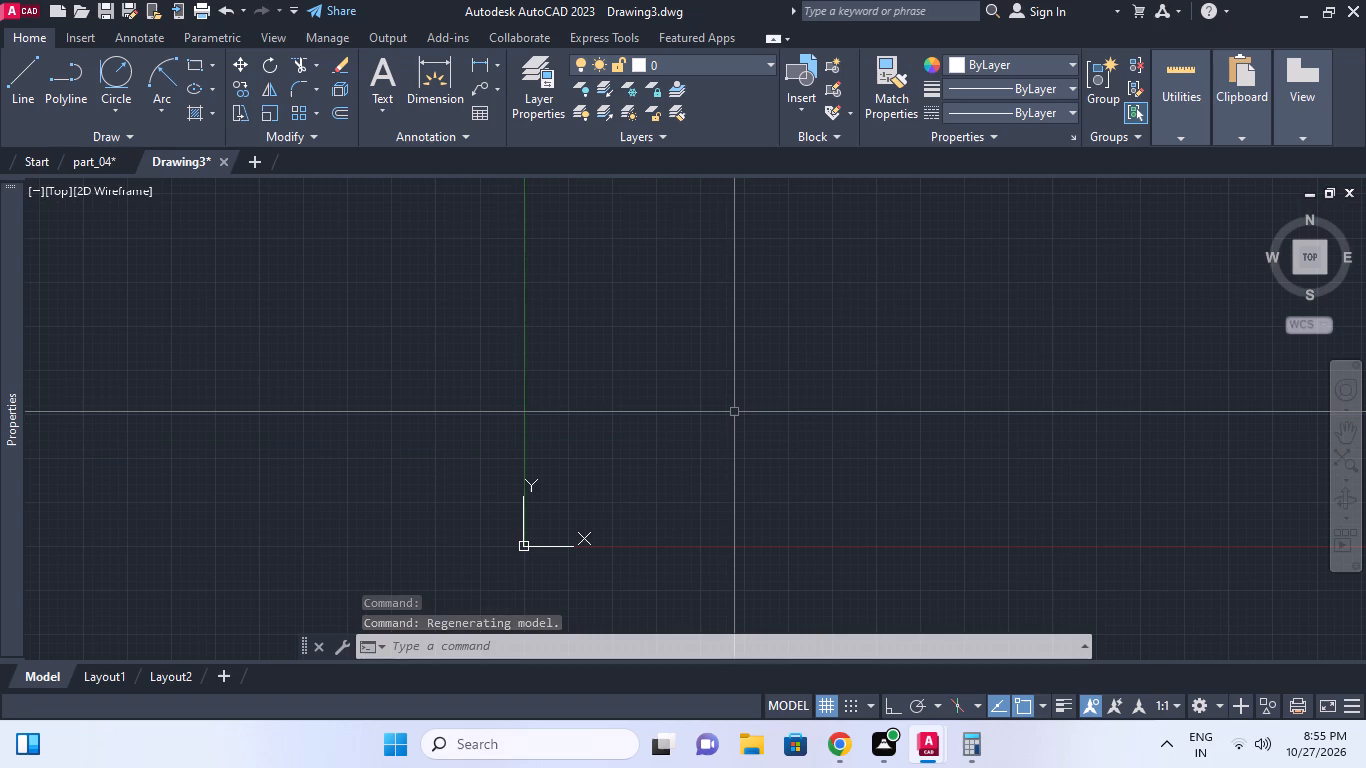
{"action": "key", "text": "l"}
{"action": "key", "text": "space"}
{"action": "left_click", "coordinate": [787, 460]}
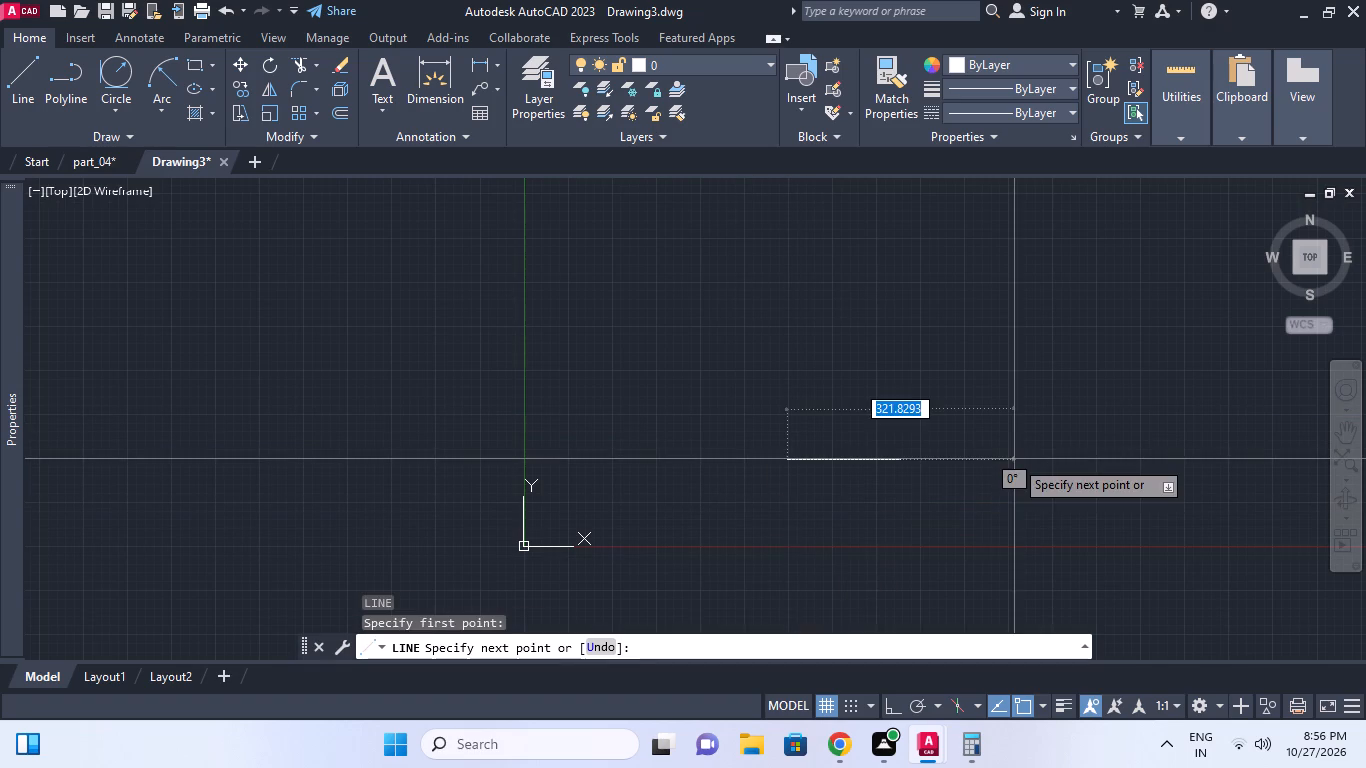
{"action": "key", "text": "F8"}
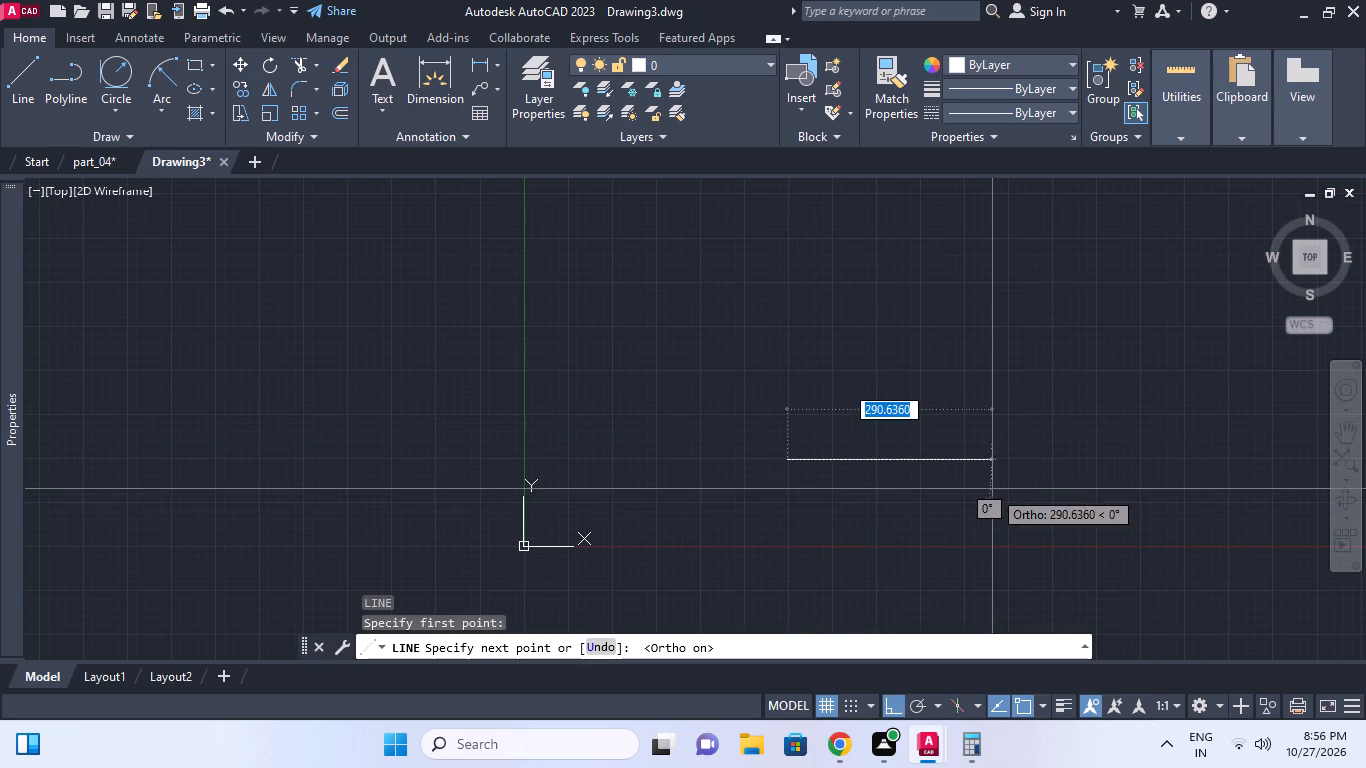
{"action": "key", "text": "5"}
{"action": "key", "text": "2"}
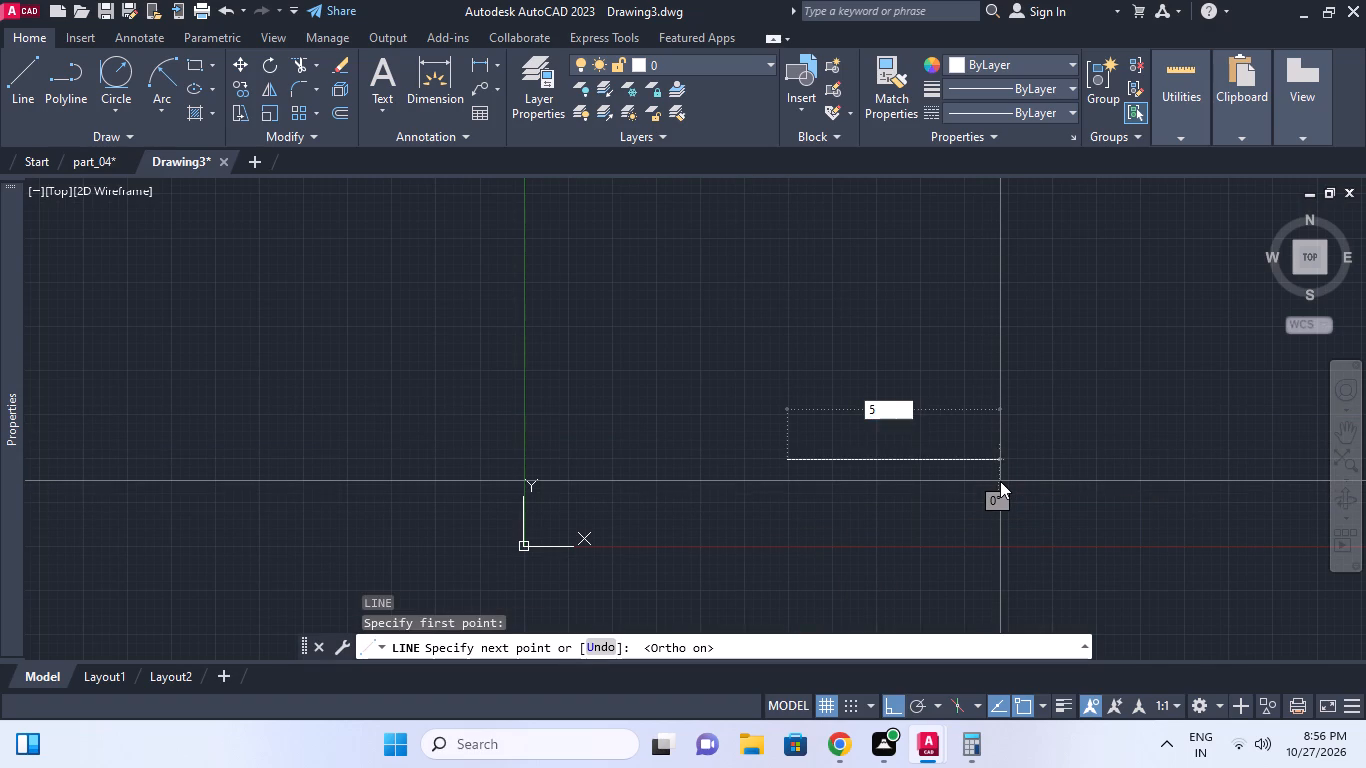
{"action": "key", "text": "Return"}
{"action": "key", "text": "Return"}
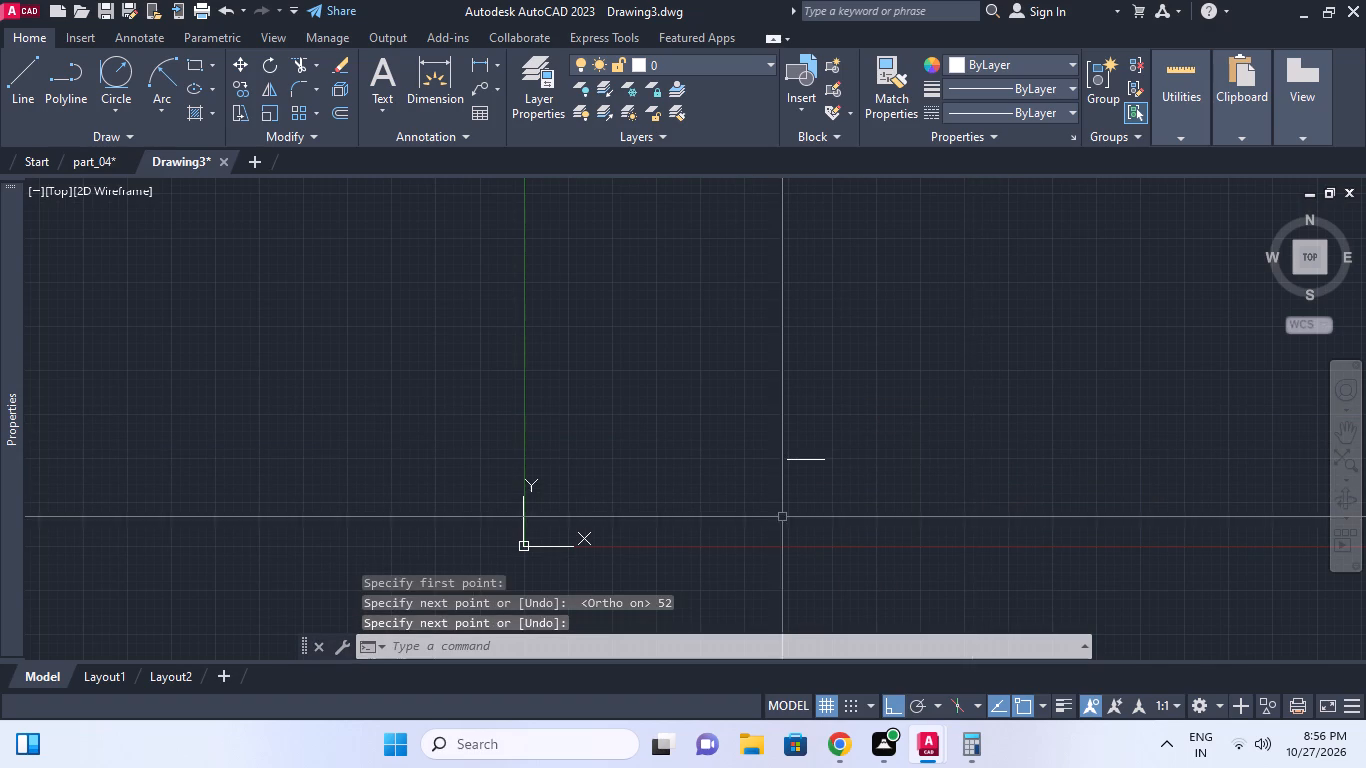
{"action": "scroll", "coordinate": [826, 467], "scroll_direction": "up", "scroll_amount": 3}
{"action": "key", "text": "Escape"}
Set the drawing units' insertion scale to Millimeters and choose the length precision.
{"action": "type", "text": "un"}
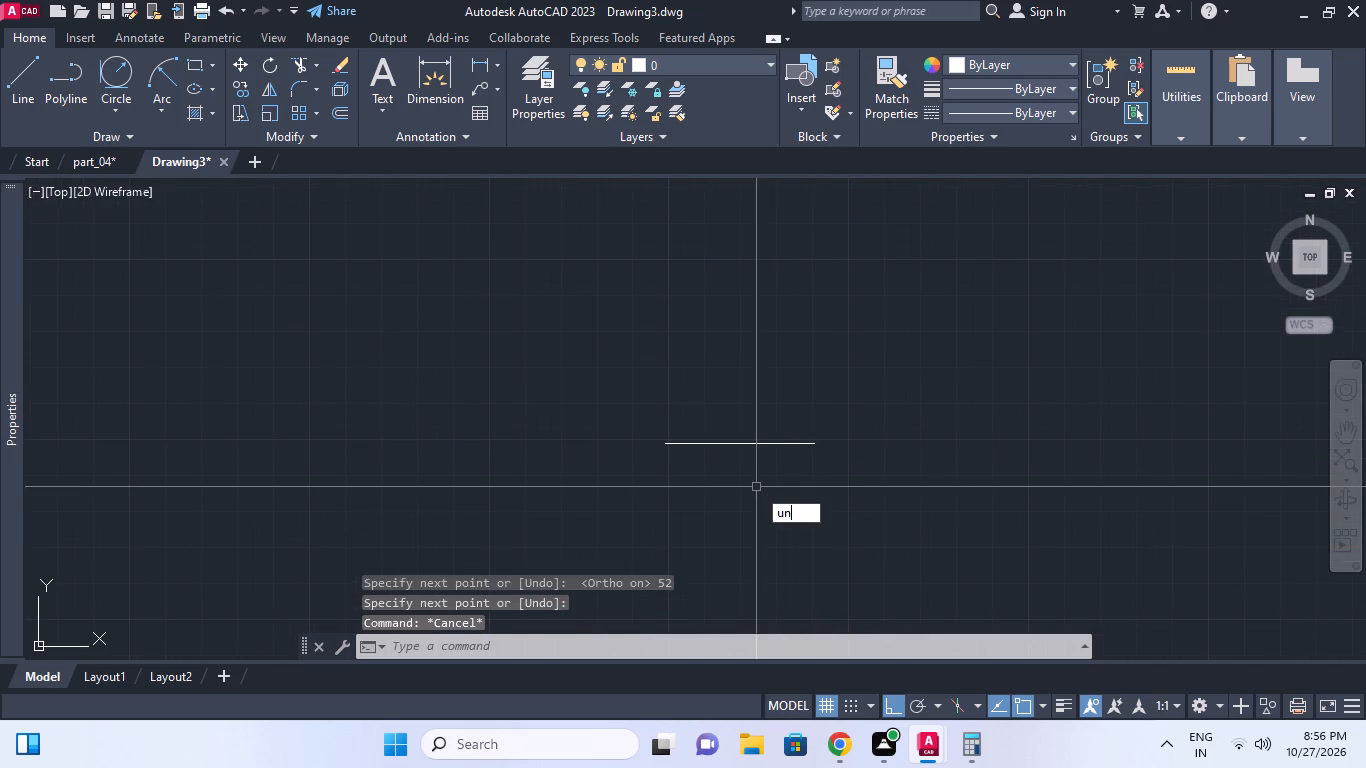
{"action": "key", "text": "space"}
{"action": "left_click", "coordinate": [450, 232]}
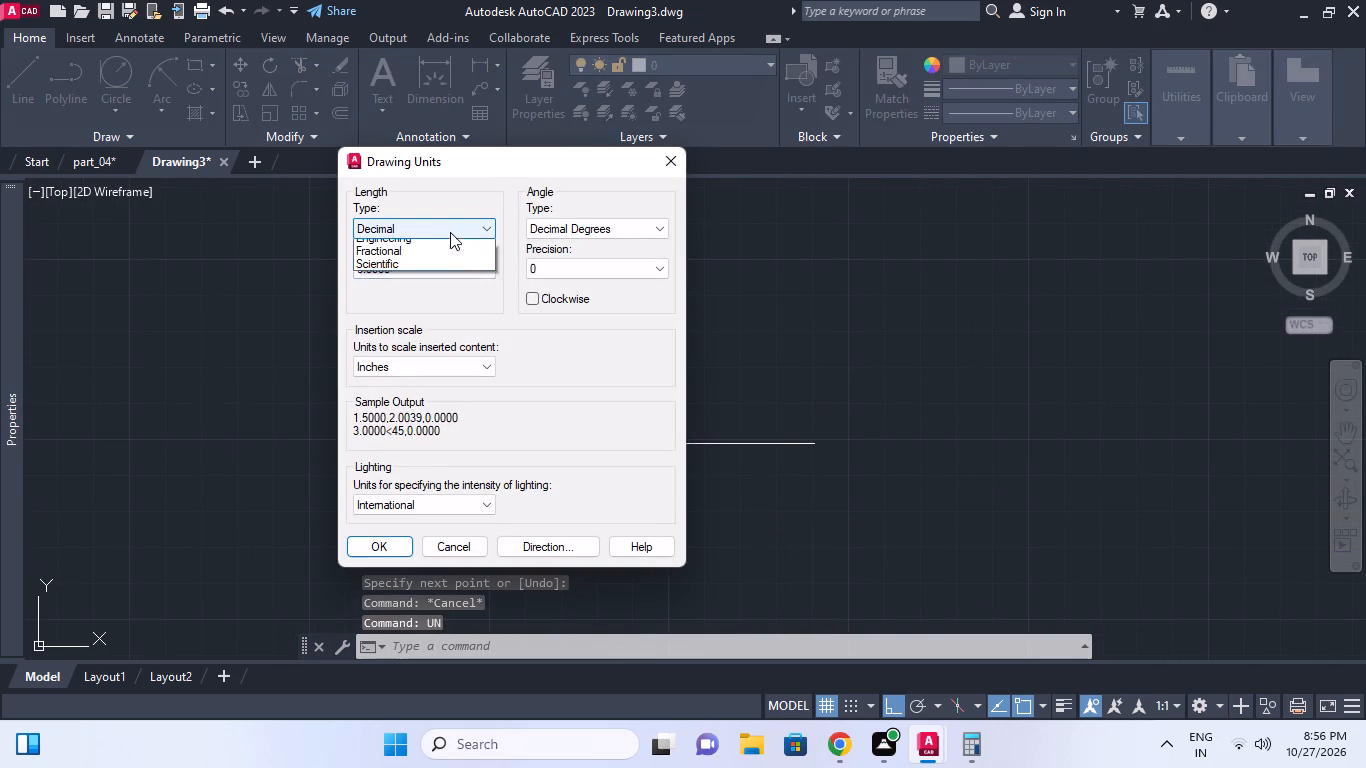
{"action": "left_click", "coordinate": [417, 369]}
{"action": "left_click", "coordinate": [418, 369]}
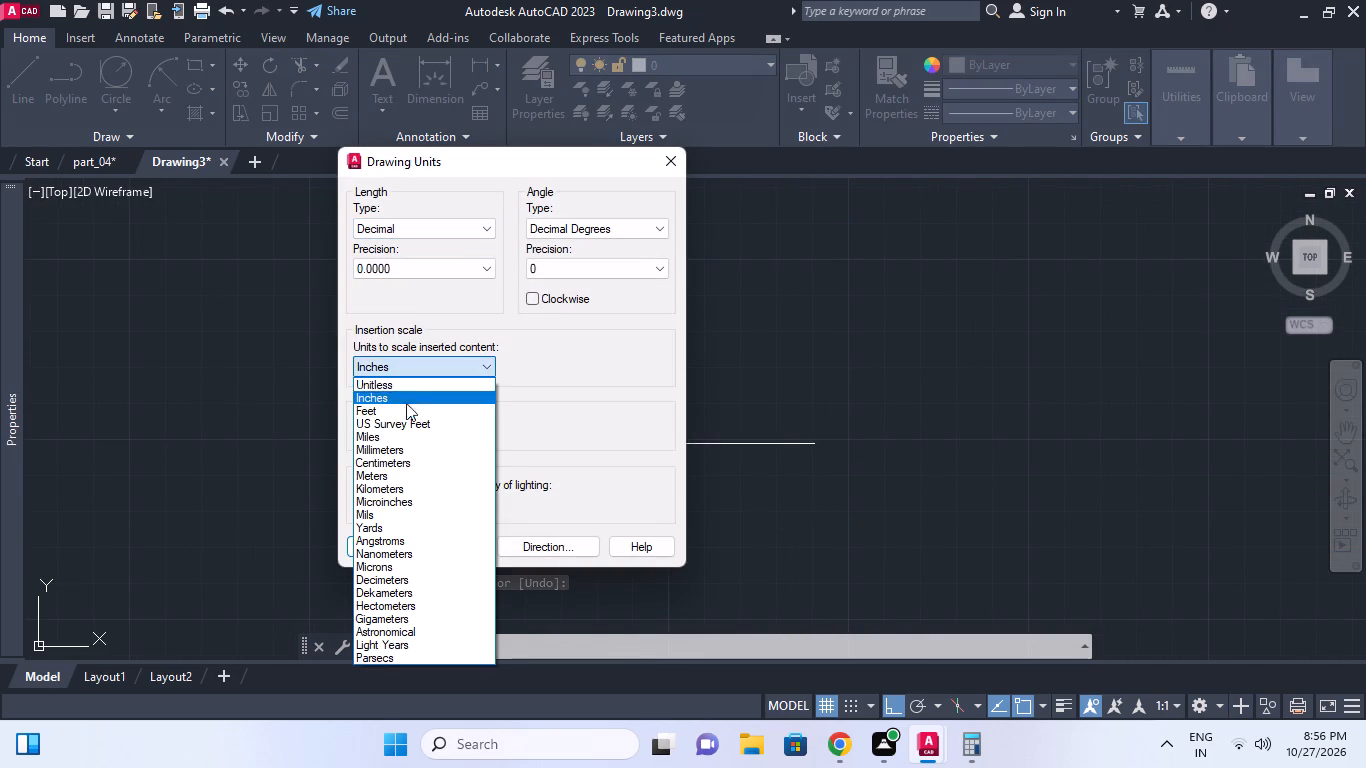
{"action": "left_click", "coordinate": [403, 446]}
{"action": "left_click", "coordinate": [402, 508]}
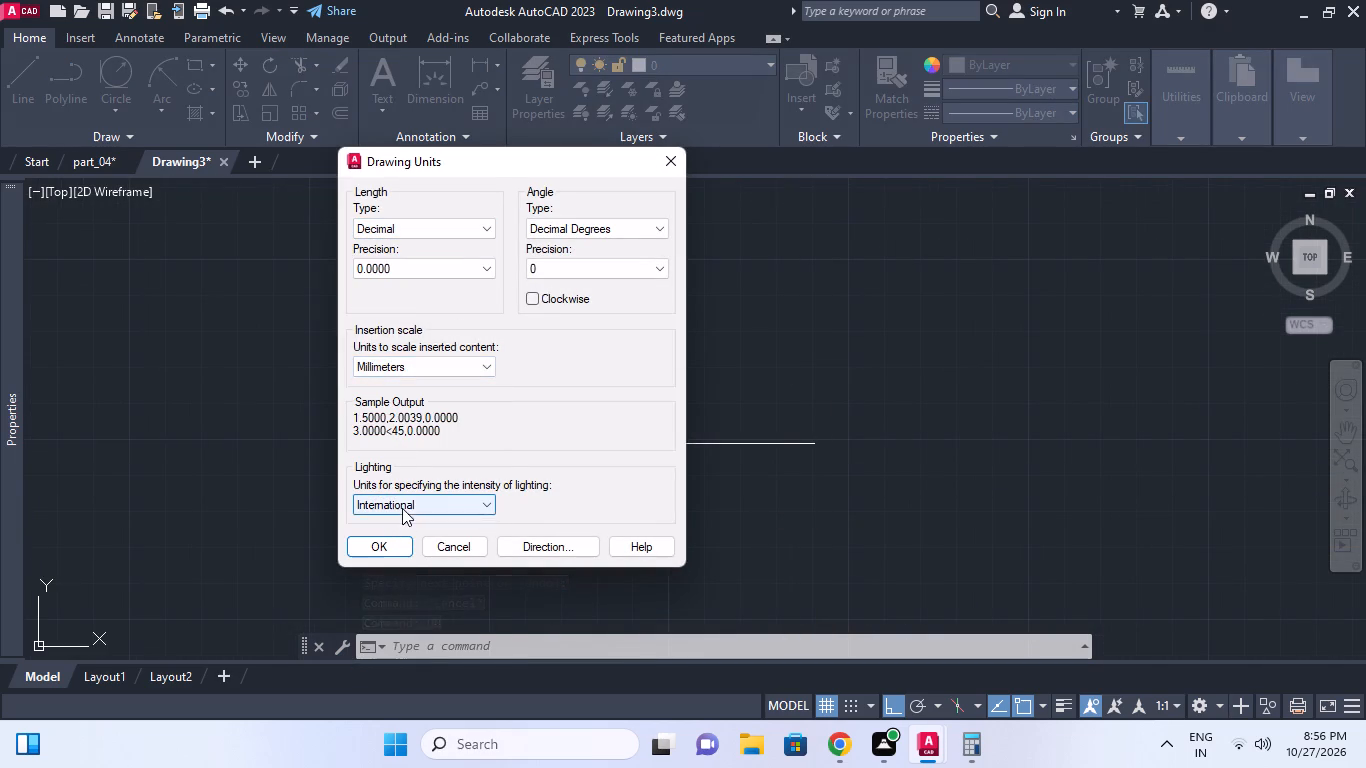
{"action": "left_click", "coordinate": [600, 404]}
{"action": "left_click", "coordinate": [408, 274]}
{"action": "left_click", "coordinate": [383, 281]}
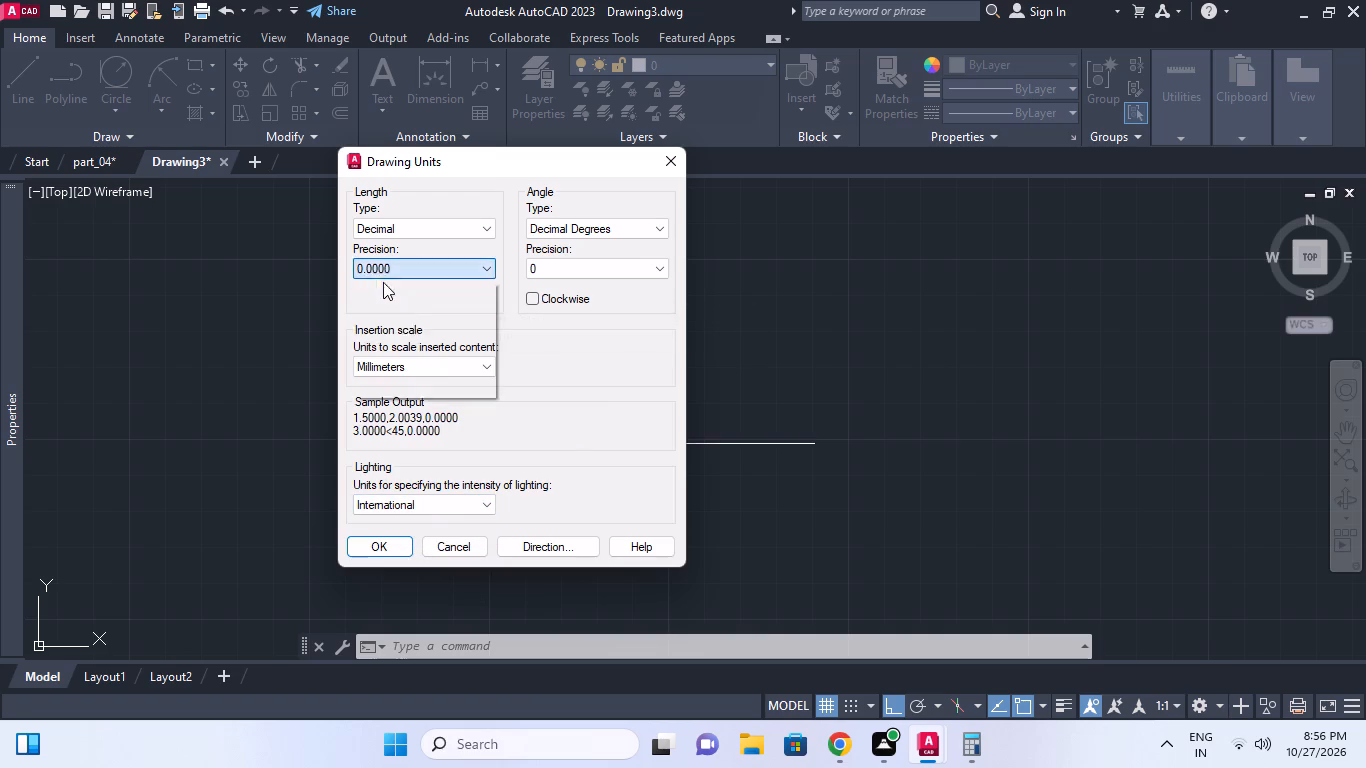
{"action": "left_click", "coordinate": [399, 539]}
Modify the Standard dimension style, setting its arrow size to 3.5.
{"action": "key", "text": "d"}
{"action": "key", "text": "space"}
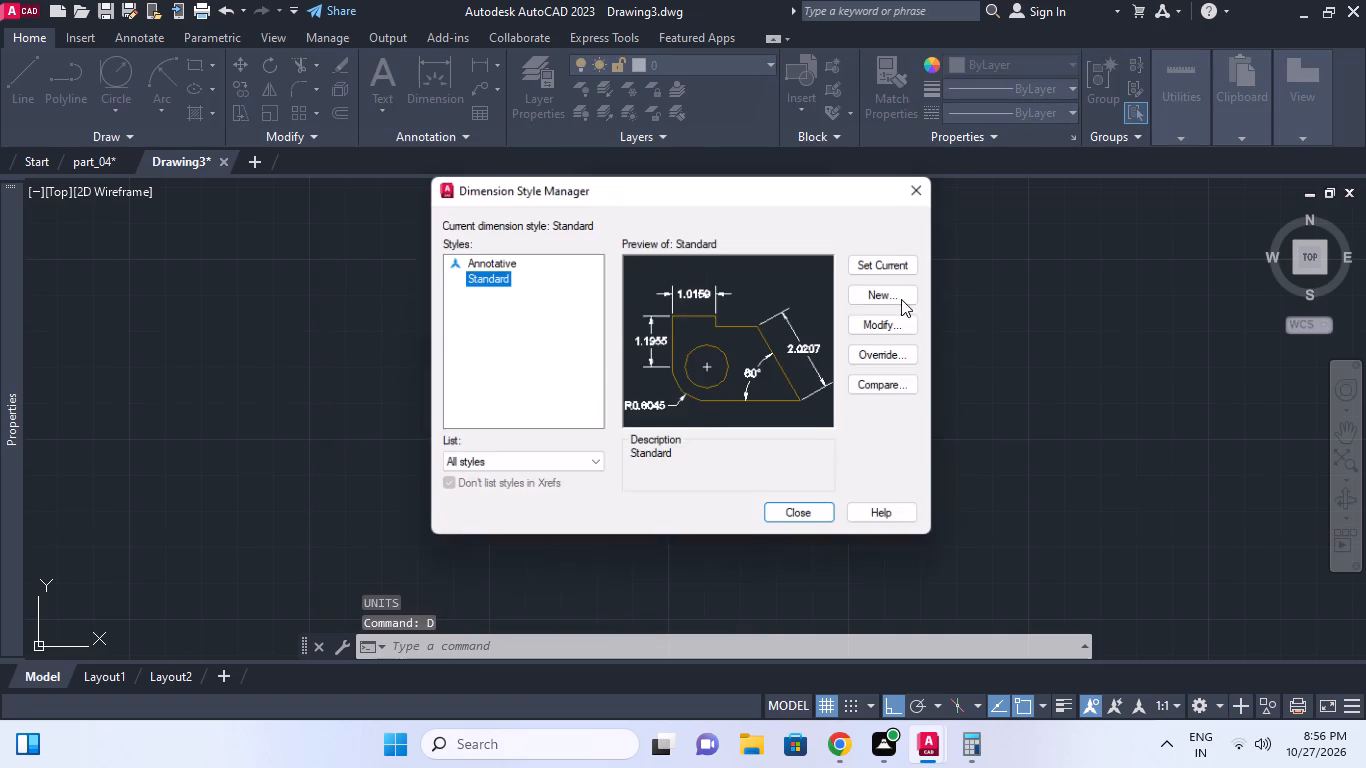
{"action": "left_click", "coordinate": [895, 333]}
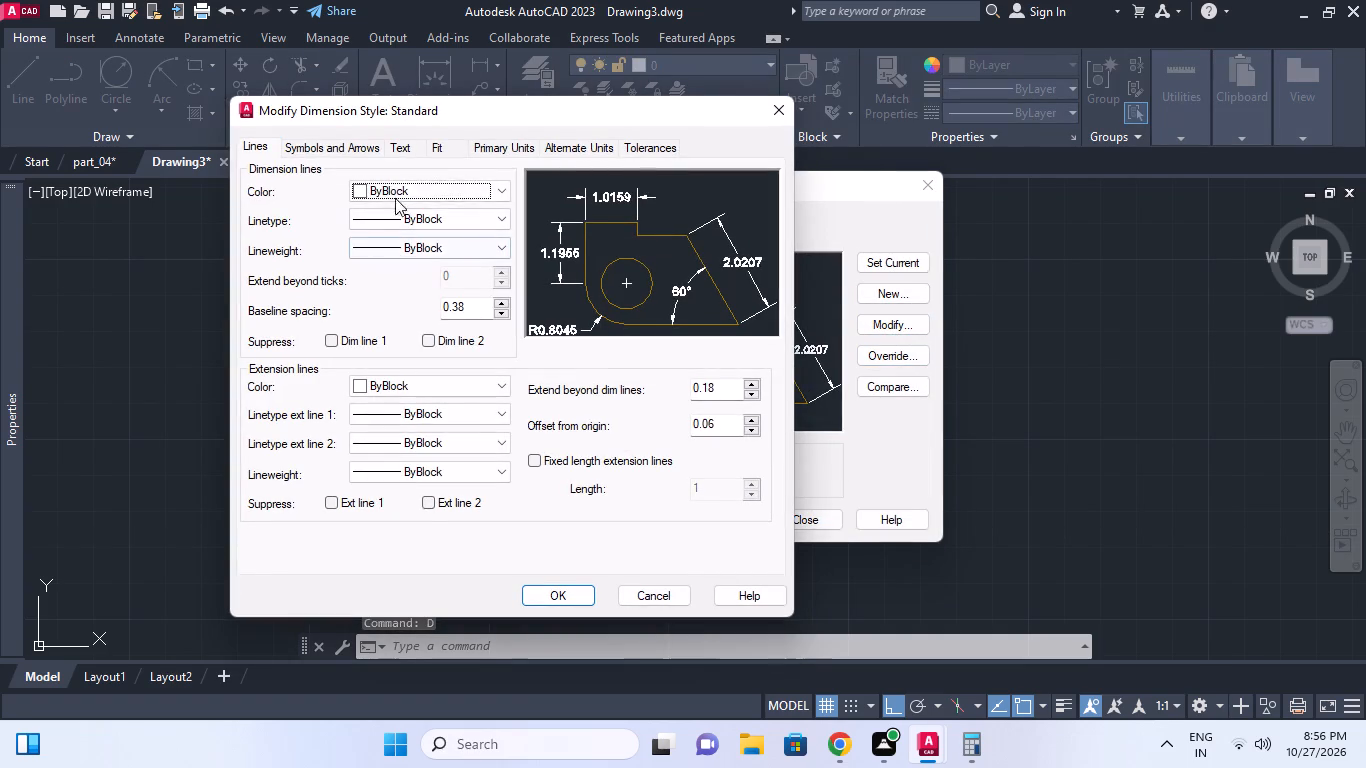
{"action": "left_click", "coordinate": [334, 152]}
{"action": "left_click_drag", "start_coordinate": [297, 358], "coordinate": [206, 343]}
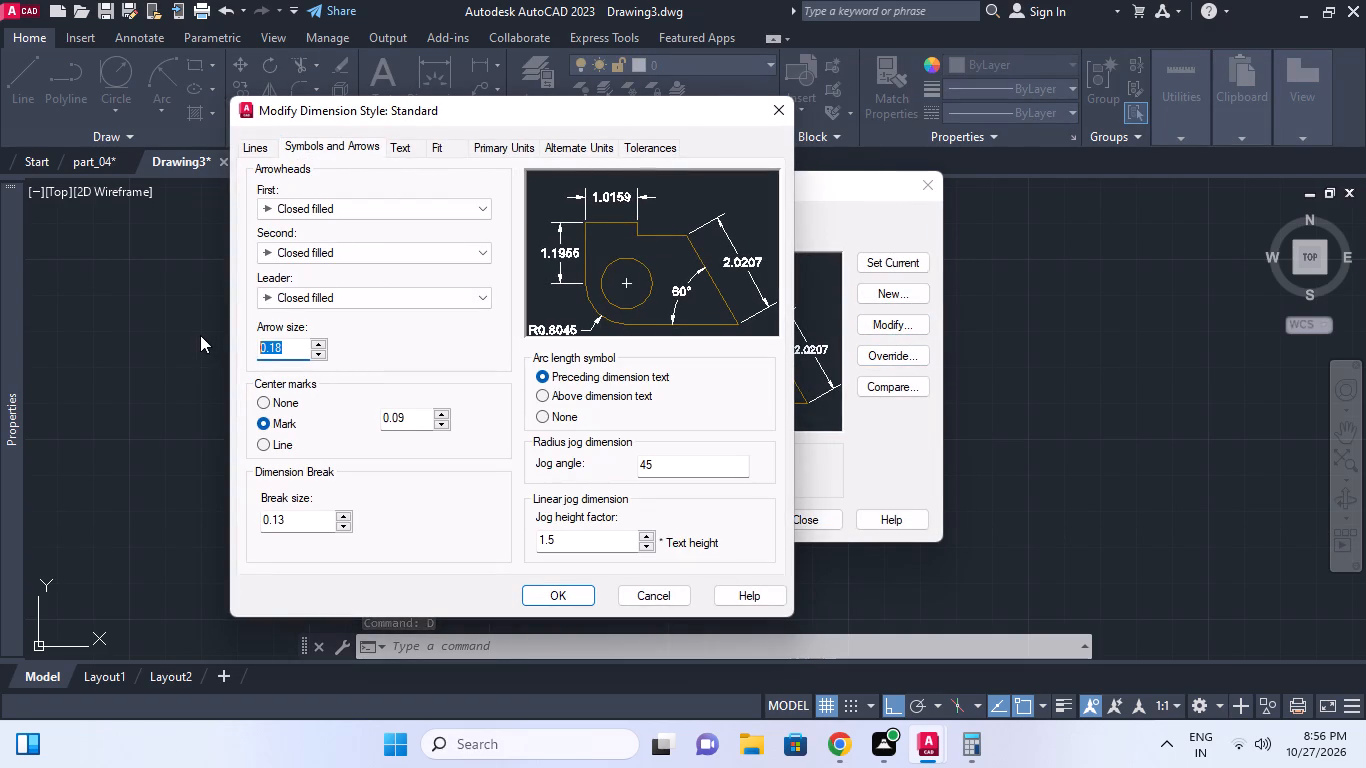
{"action": "key", "text": "3"}
{"action": "type", "text": ".5"}
{"action": "key", "text": "Return"}
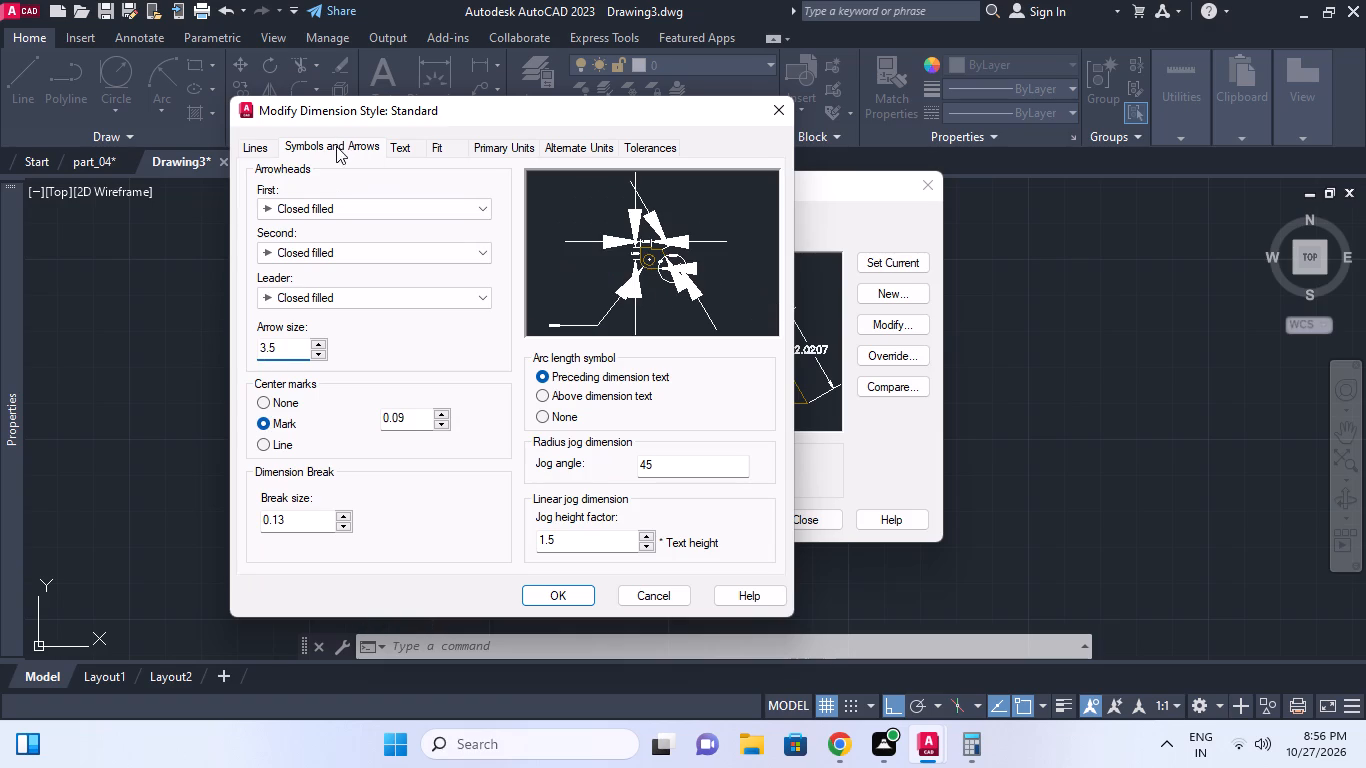
Set the dimension text height to 3.5, the alignment to ISO standard and the vertical placement to Above.
{"action": "left_click", "coordinate": [410, 151]}
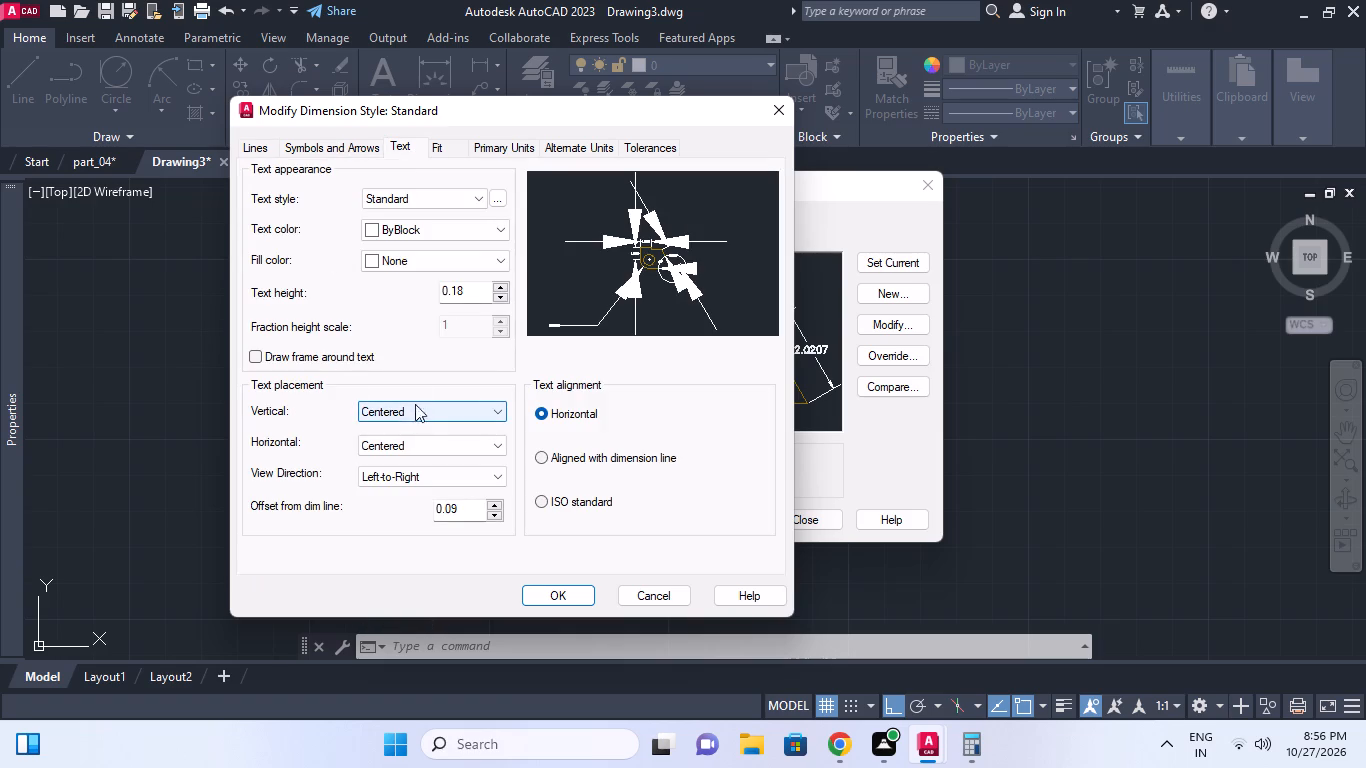
{"action": "left_click_drag", "start_coordinate": [474, 292], "coordinate": [330, 292]}
{"action": "type", "text": "3.5"}
{"action": "key", "text": "Return"}
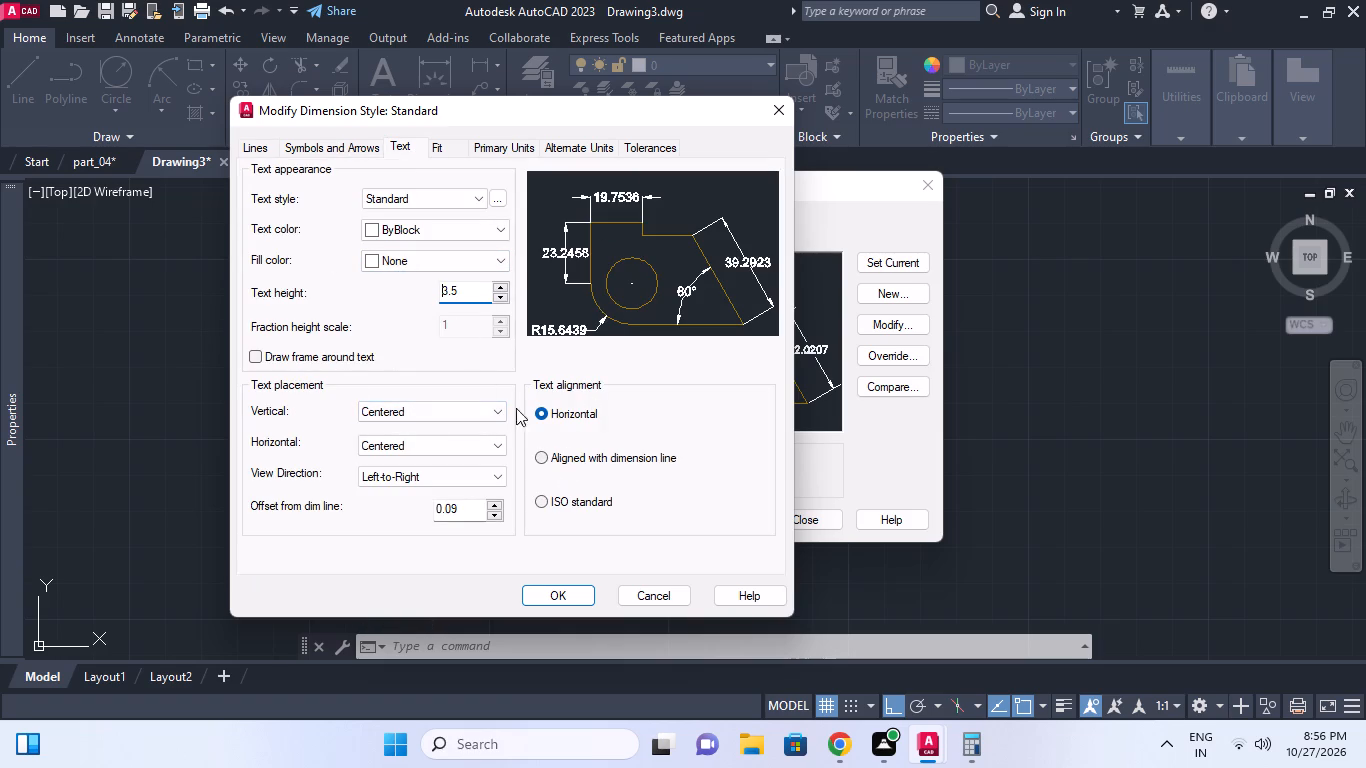
{"action": "left_click", "coordinate": [581, 499]}
{"action": "left_click", "coordinate": [437, 409]}
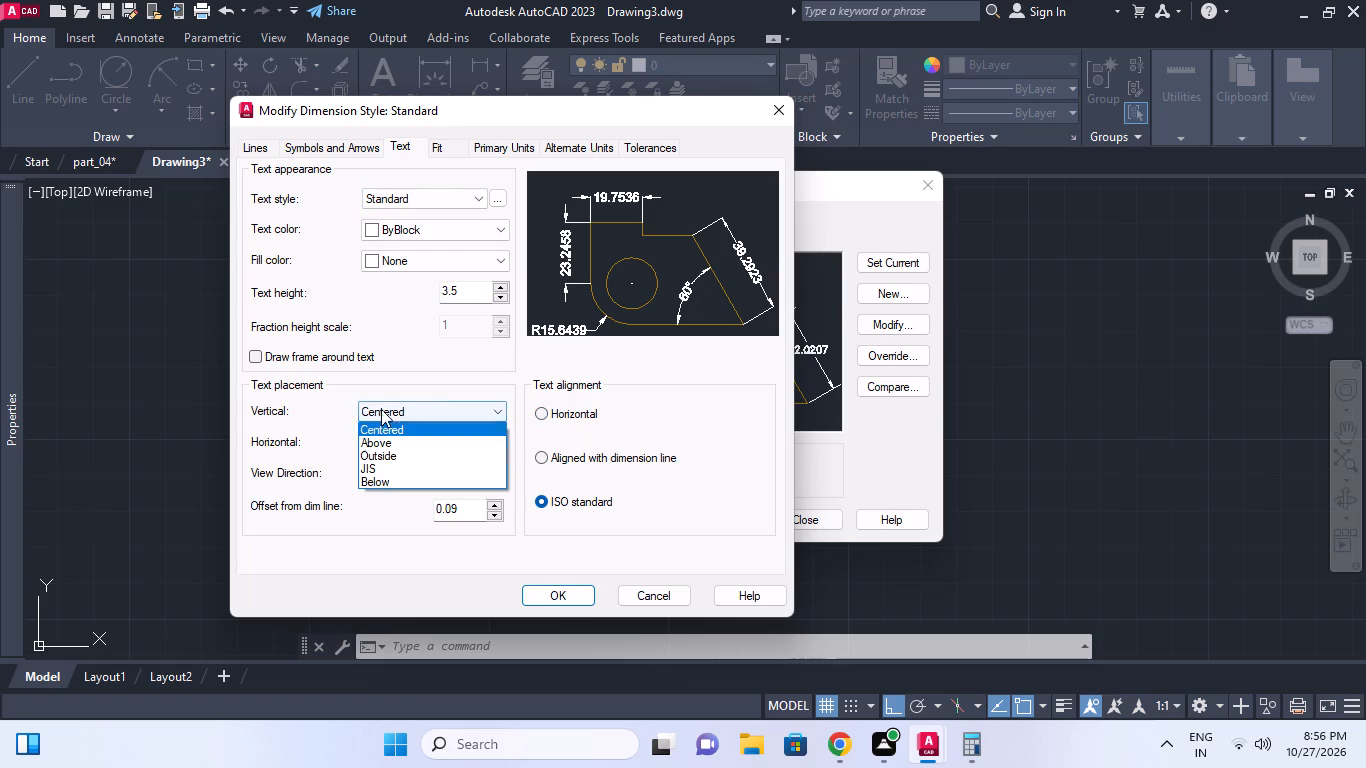
{"action": "left_click", "coordinate": [370, 437]}
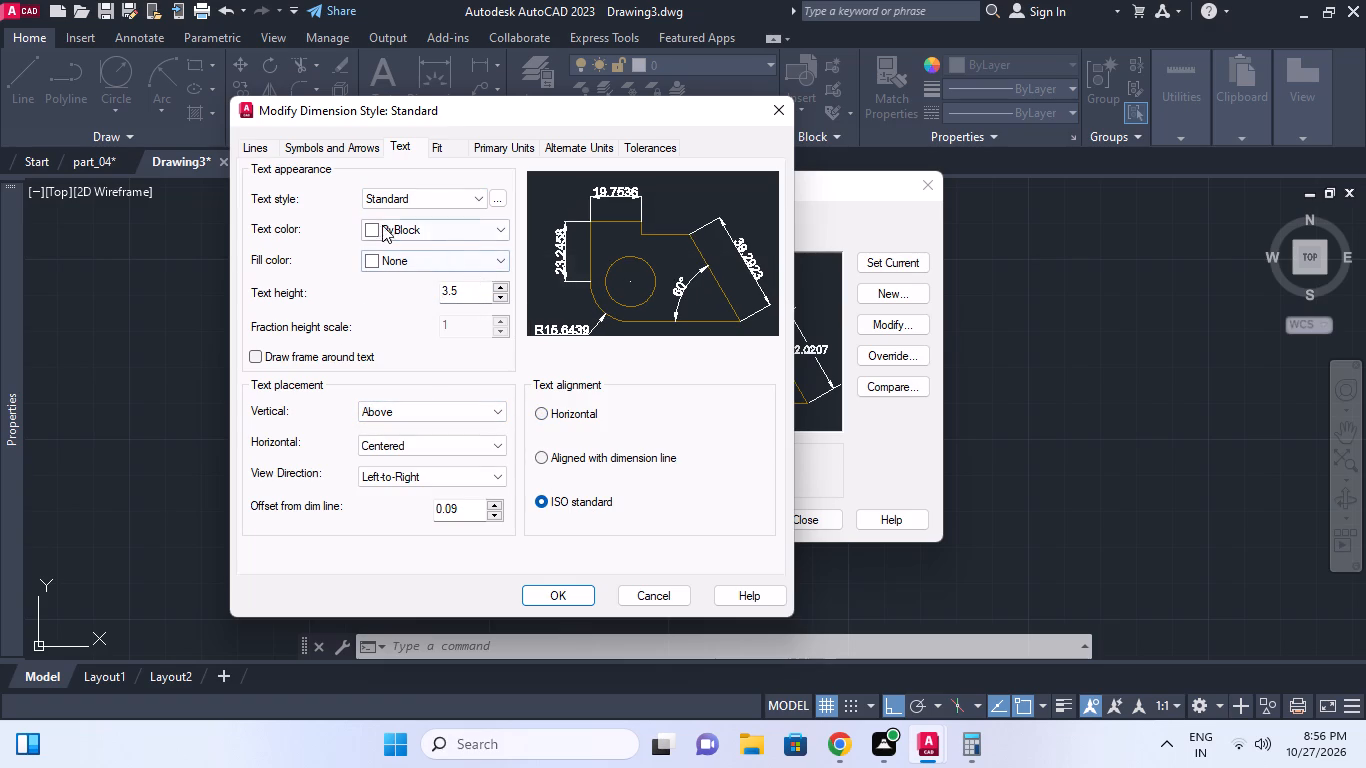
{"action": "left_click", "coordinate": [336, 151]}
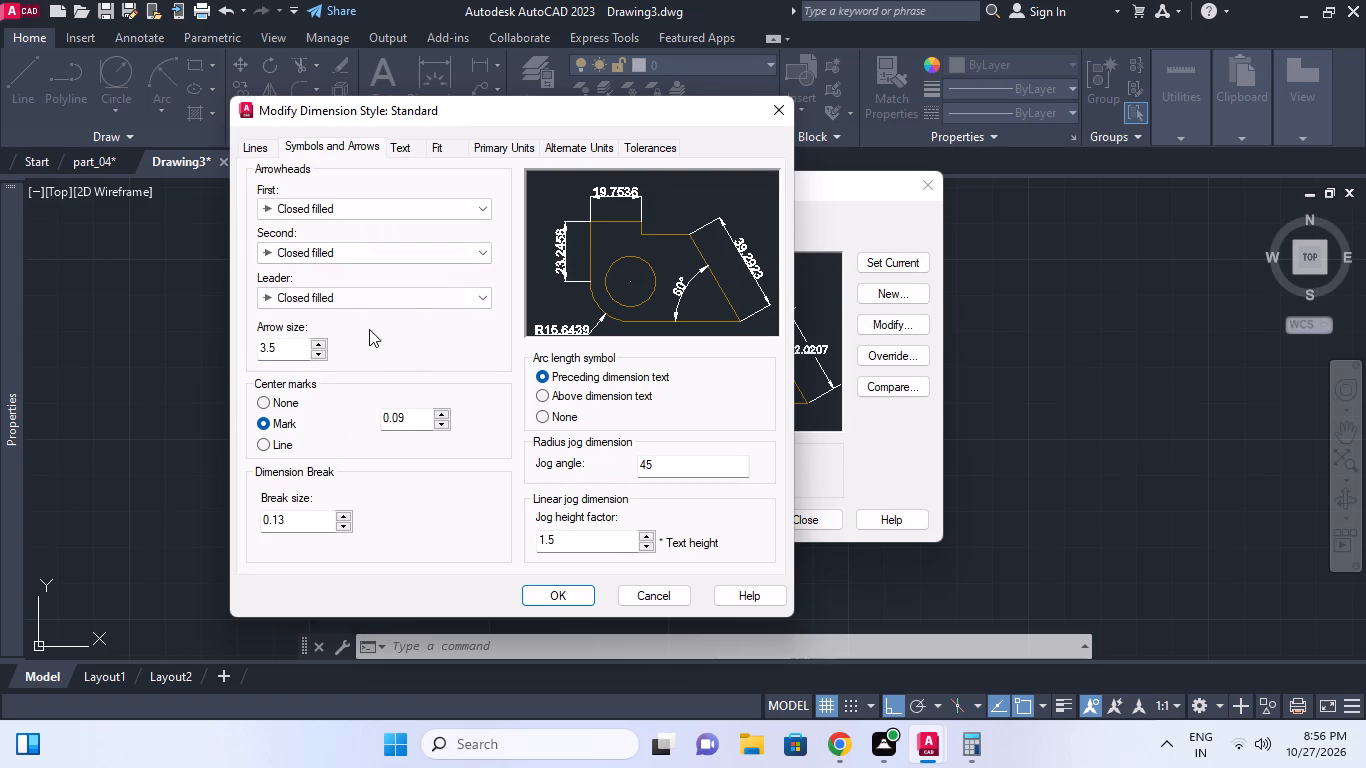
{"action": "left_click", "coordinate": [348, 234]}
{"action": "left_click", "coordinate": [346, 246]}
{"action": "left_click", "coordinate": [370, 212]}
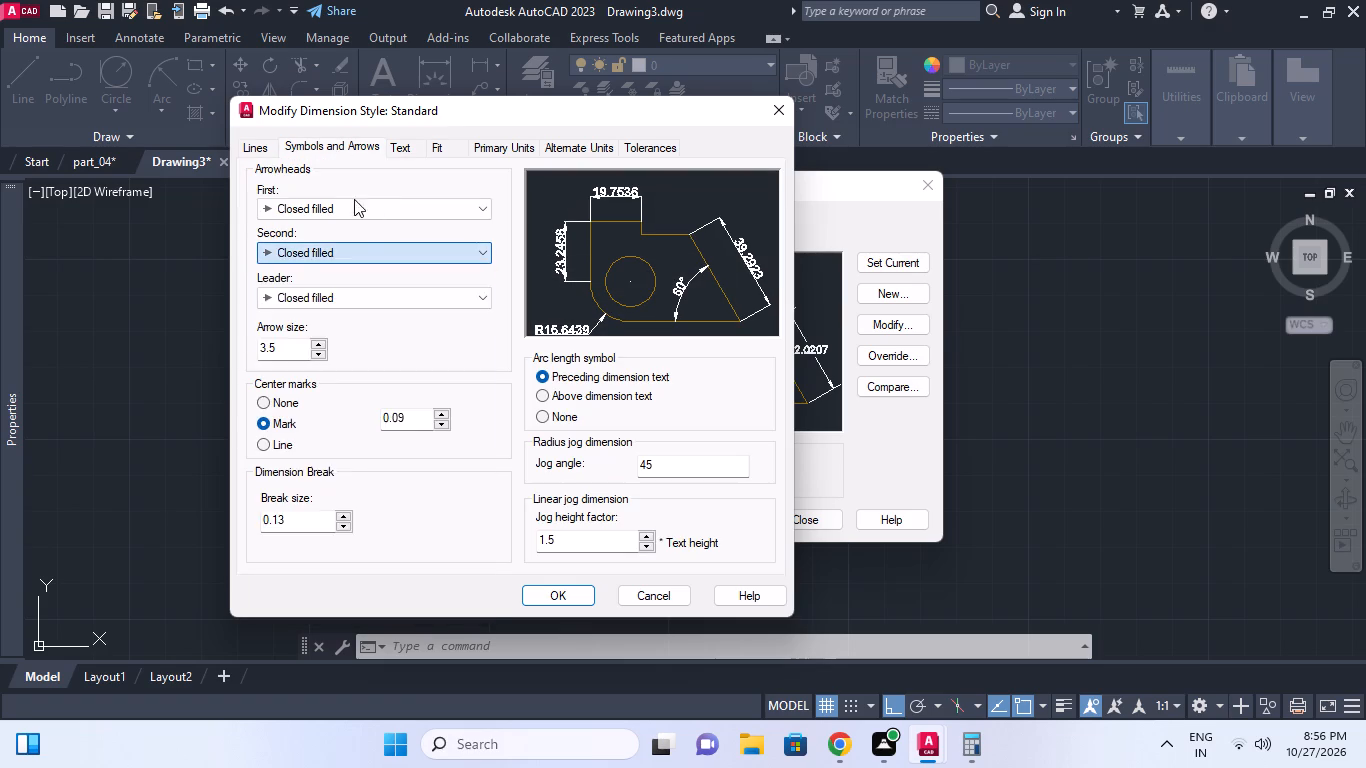
Set the dimension line color of the Standard style to Yellow.
{"action": "left_click", "coordinate": [271, 153]}
{"action": "left_click", "coordinate": [426, 190]}
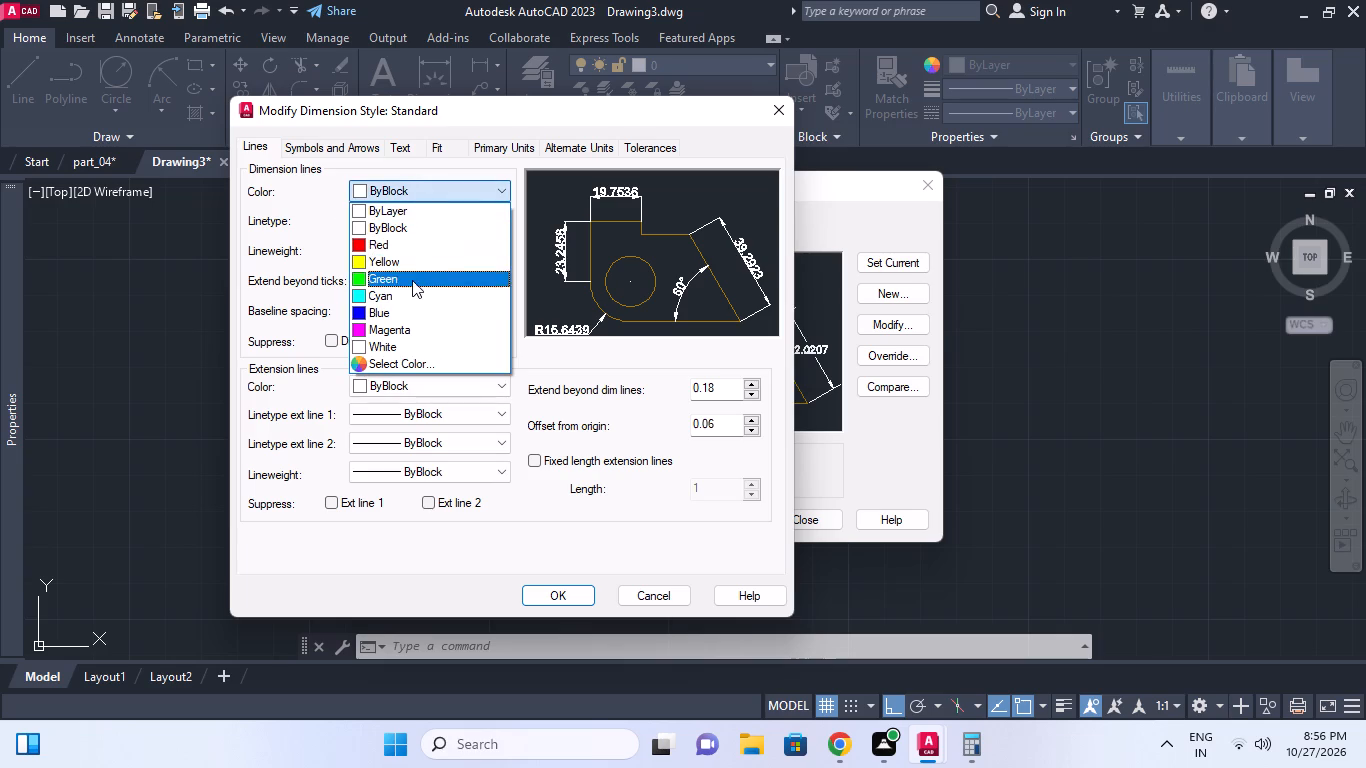
{"action": "left_click", "coordinate": [408, 290]}
{"action": "left_click", "coordinate": [430, 187]}
{"action": "left_click", "coordinate": [380, 272]}
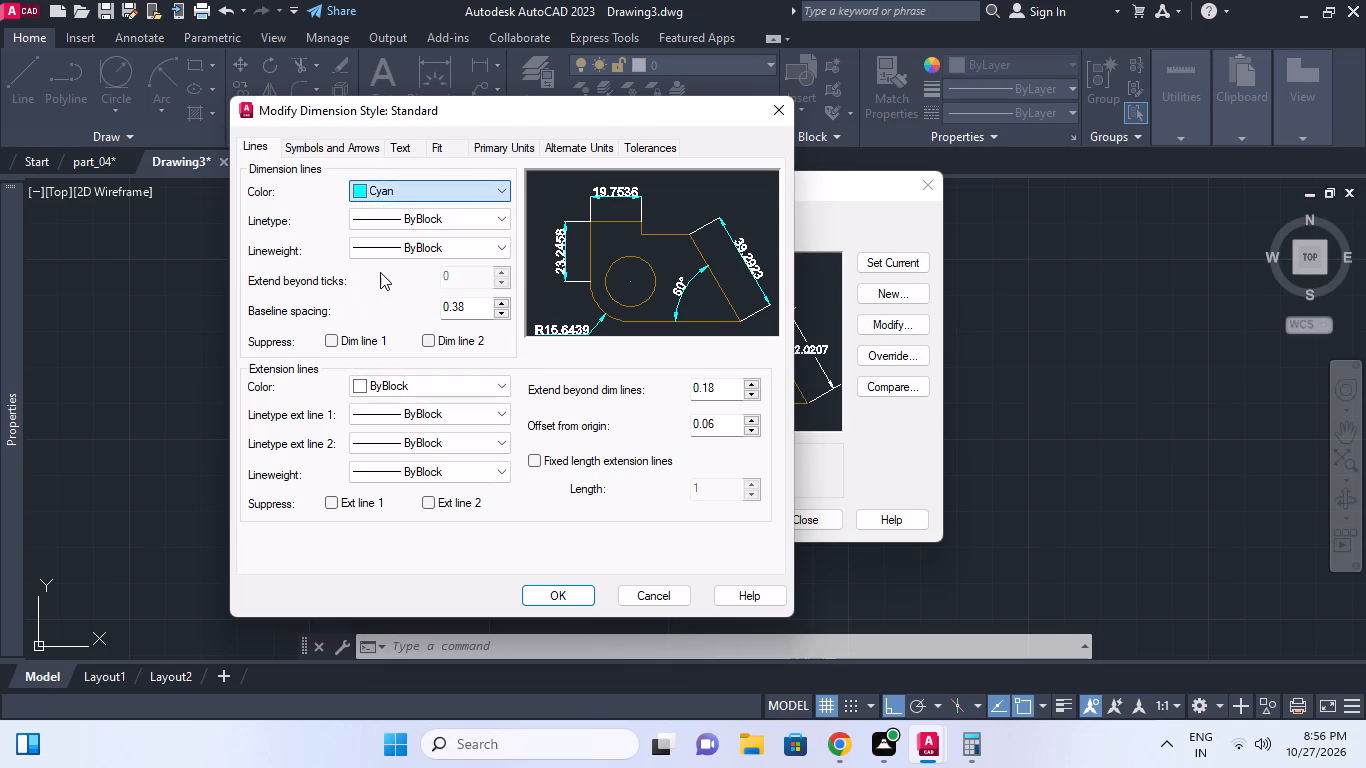
{"action": "left_click", "coordinate": [405, 195]}
{"action": "left_click", "coordinate": [393, 254]}
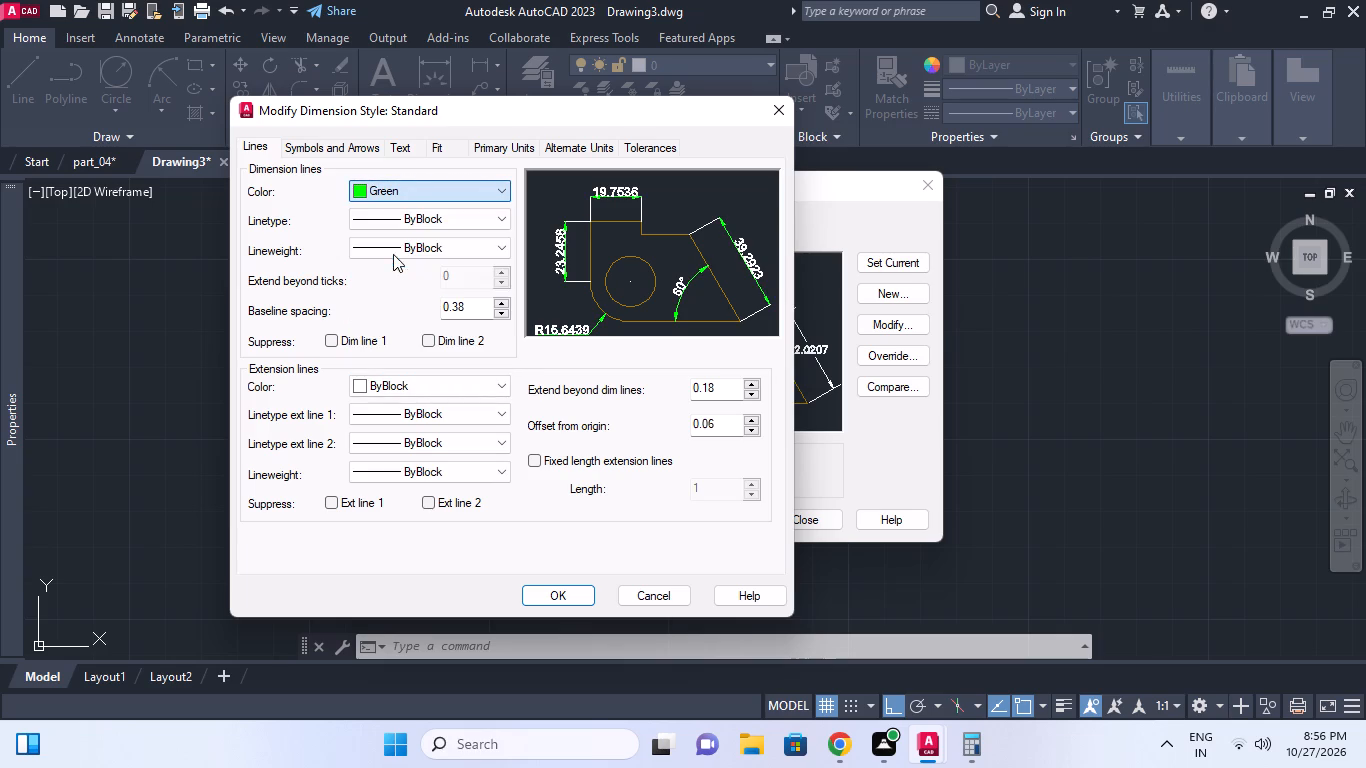
Give the style's extension lines a 0.05 mm lineweight and color 251.
{"action": "left_click", "coordinate": [441, 478]}
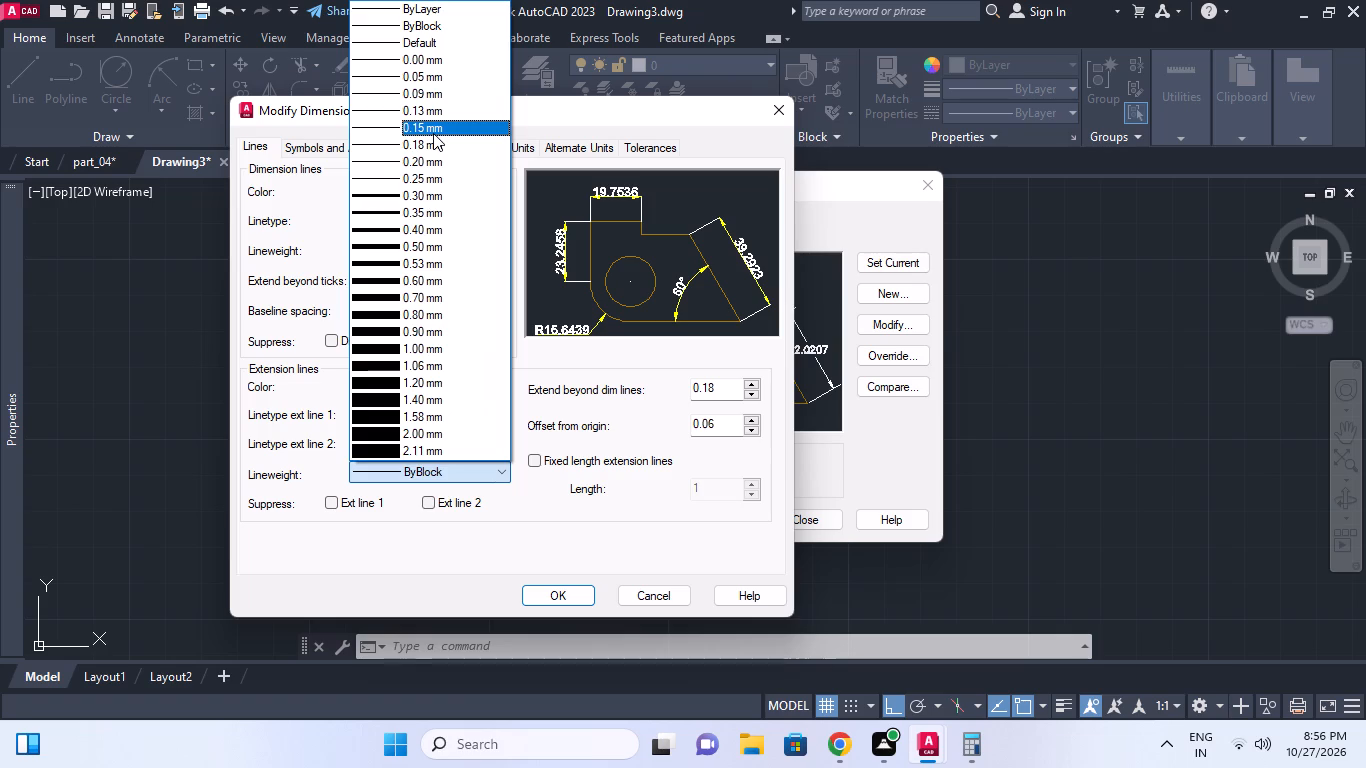
{"action": "left_click", "coordinate": [433, 133]}
{"action": "left_click", "coordinate": [454, 465]}
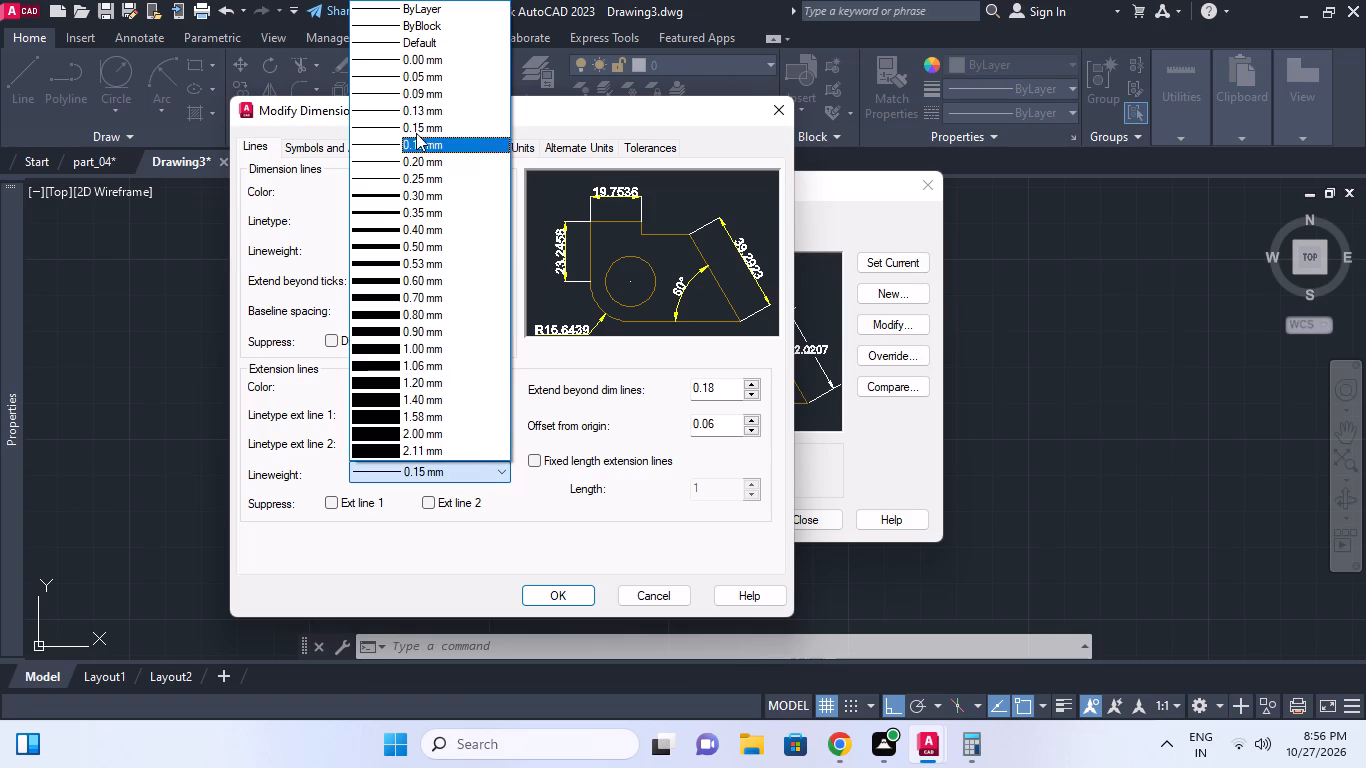
{"action": "left_click", "coordinate": [433, 76]}
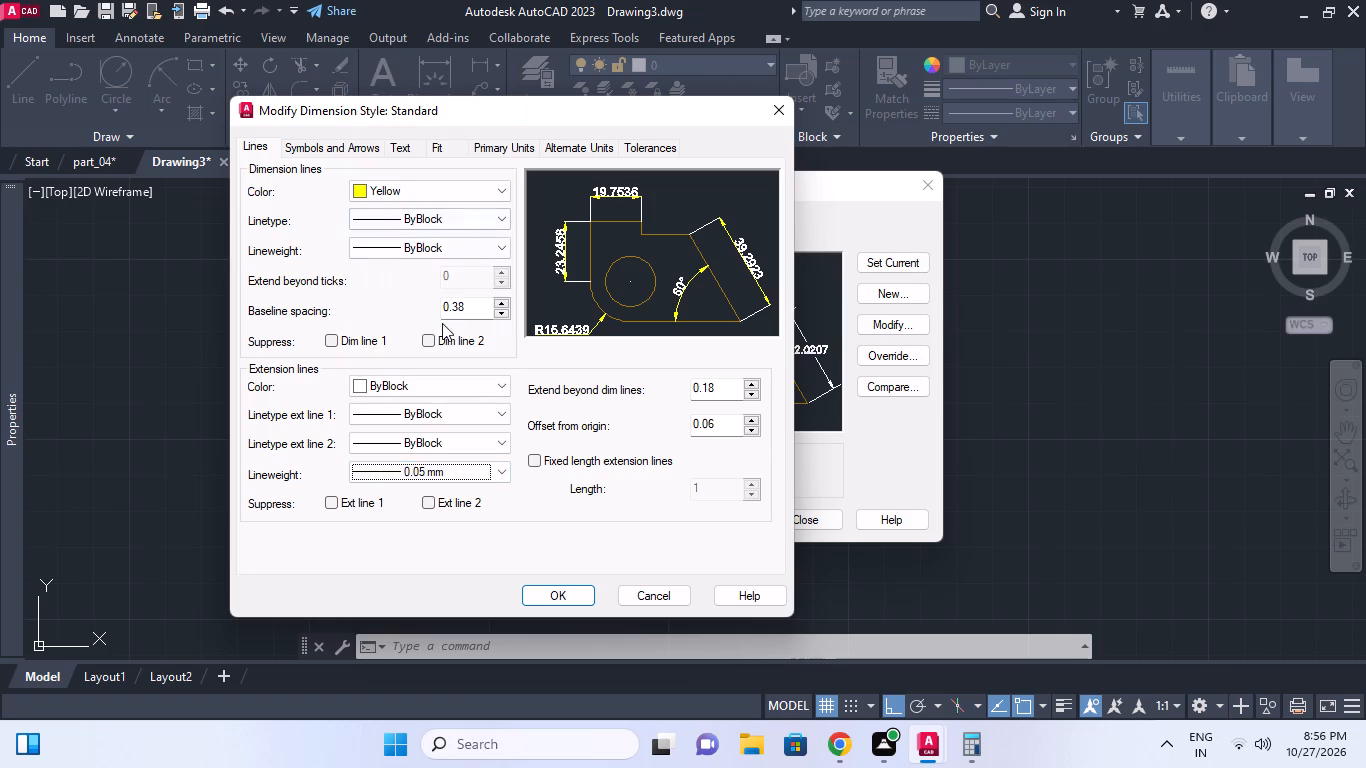
{"action": "left_click", "coordinate": [407, 383]}
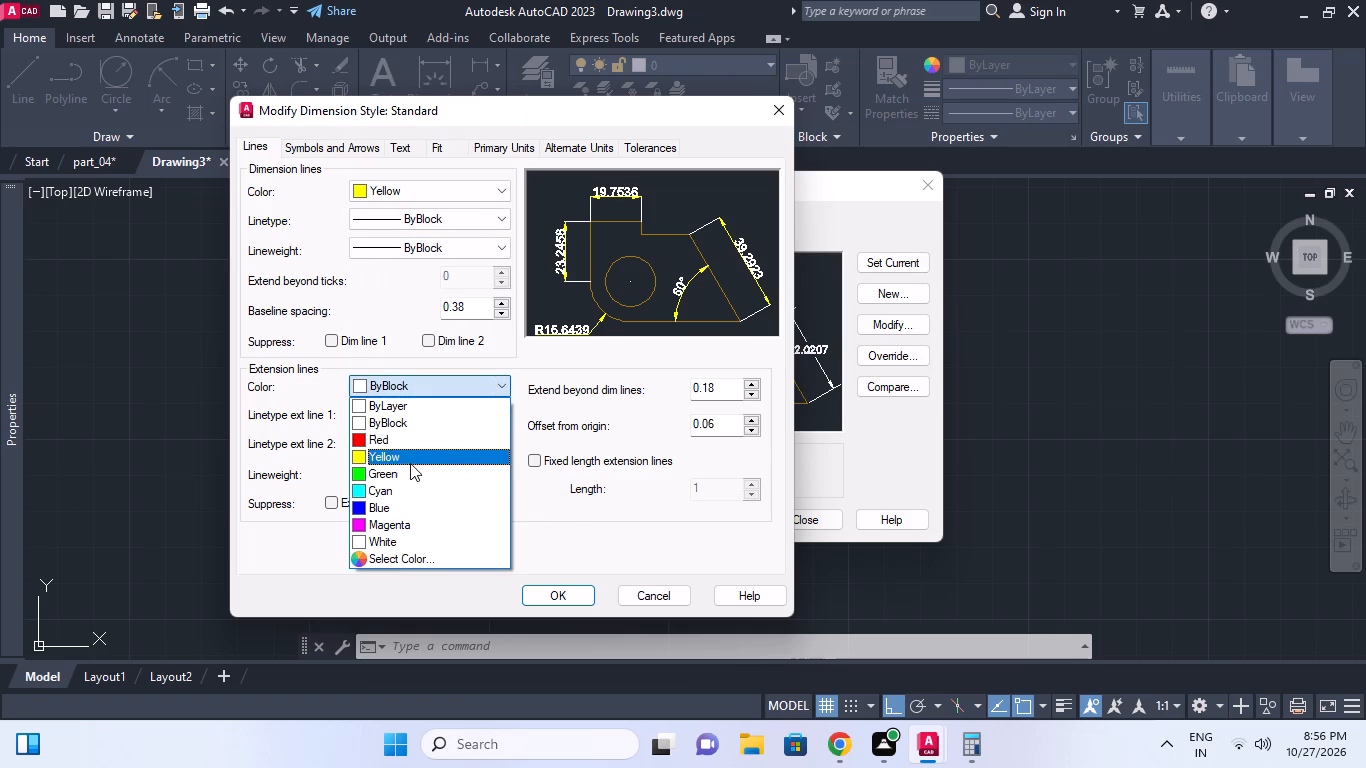
{"action": "left_click", "coordinate": [408, 557]}
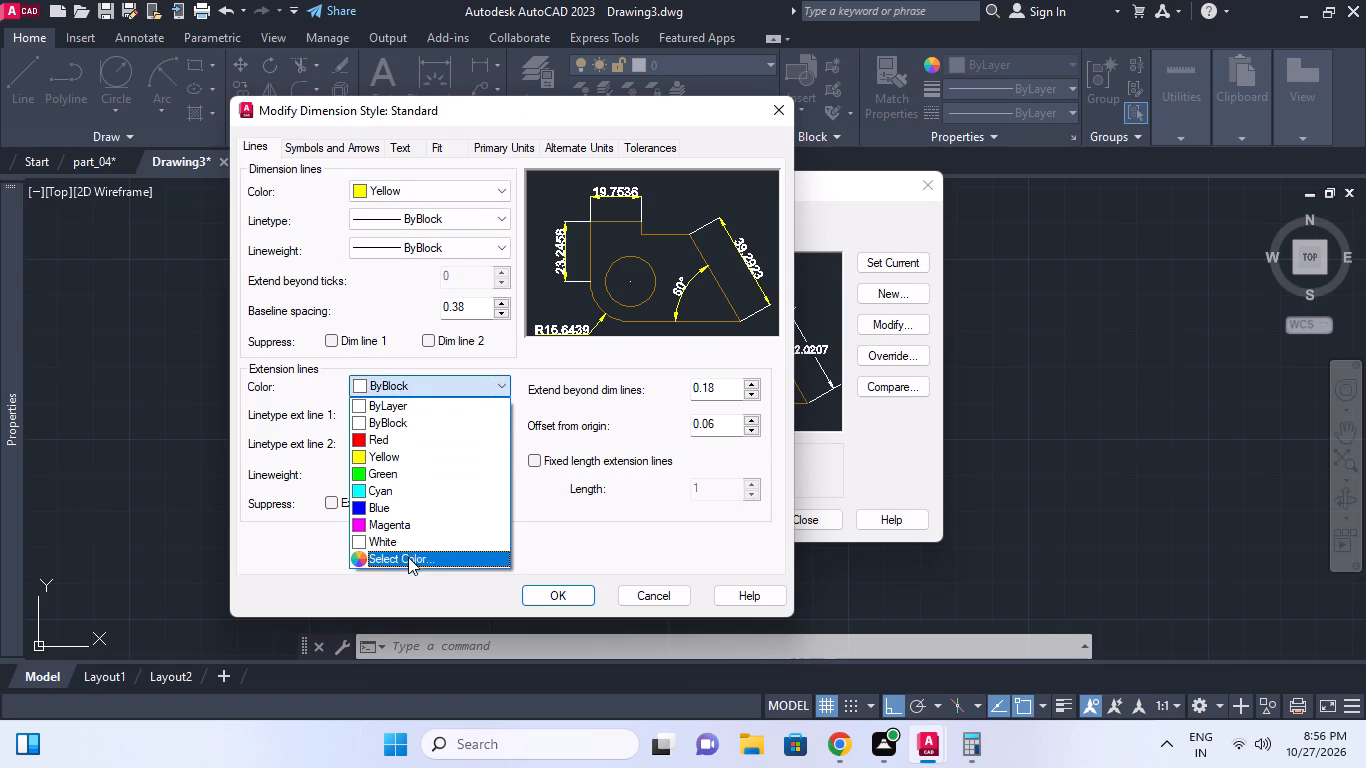
{"action": "left_click", "coordinate": [380, 438]}
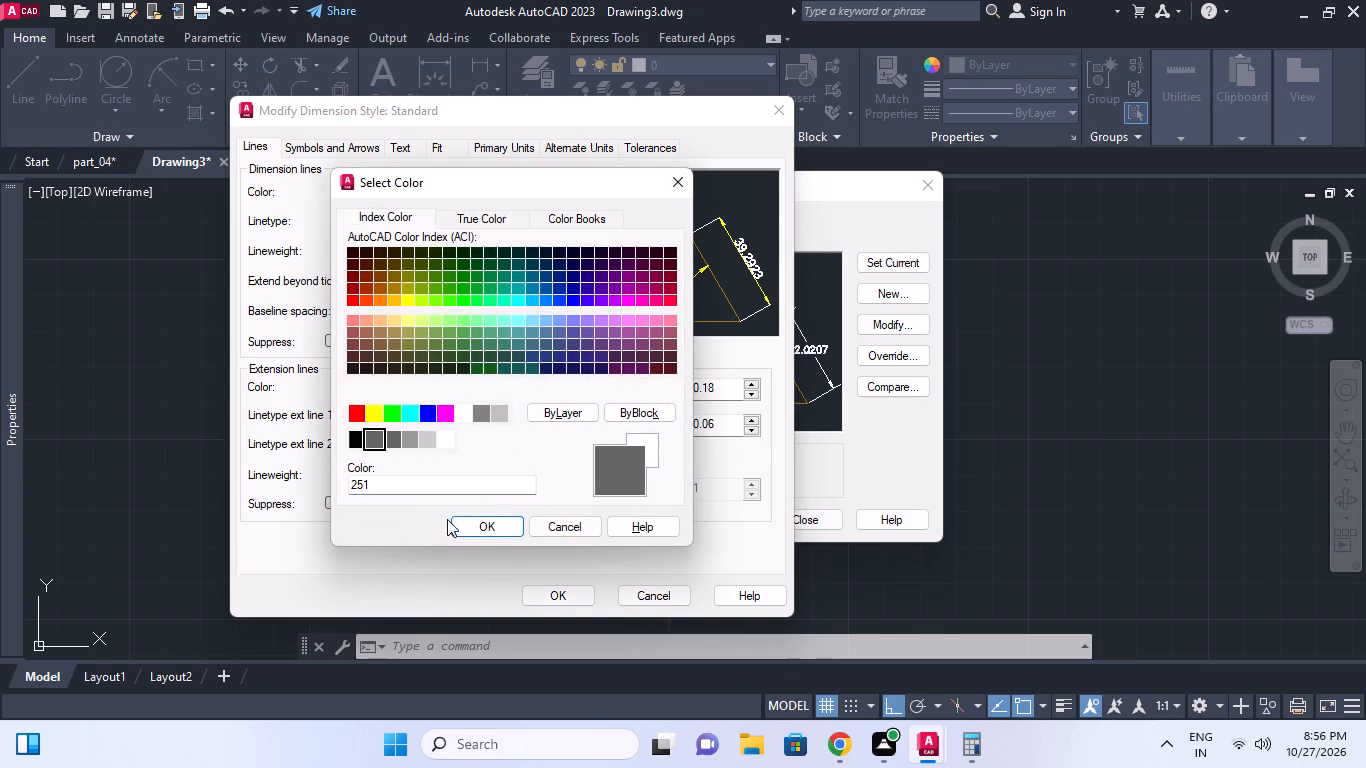
{"action": "left_click", "coordinate": [486, 535]}
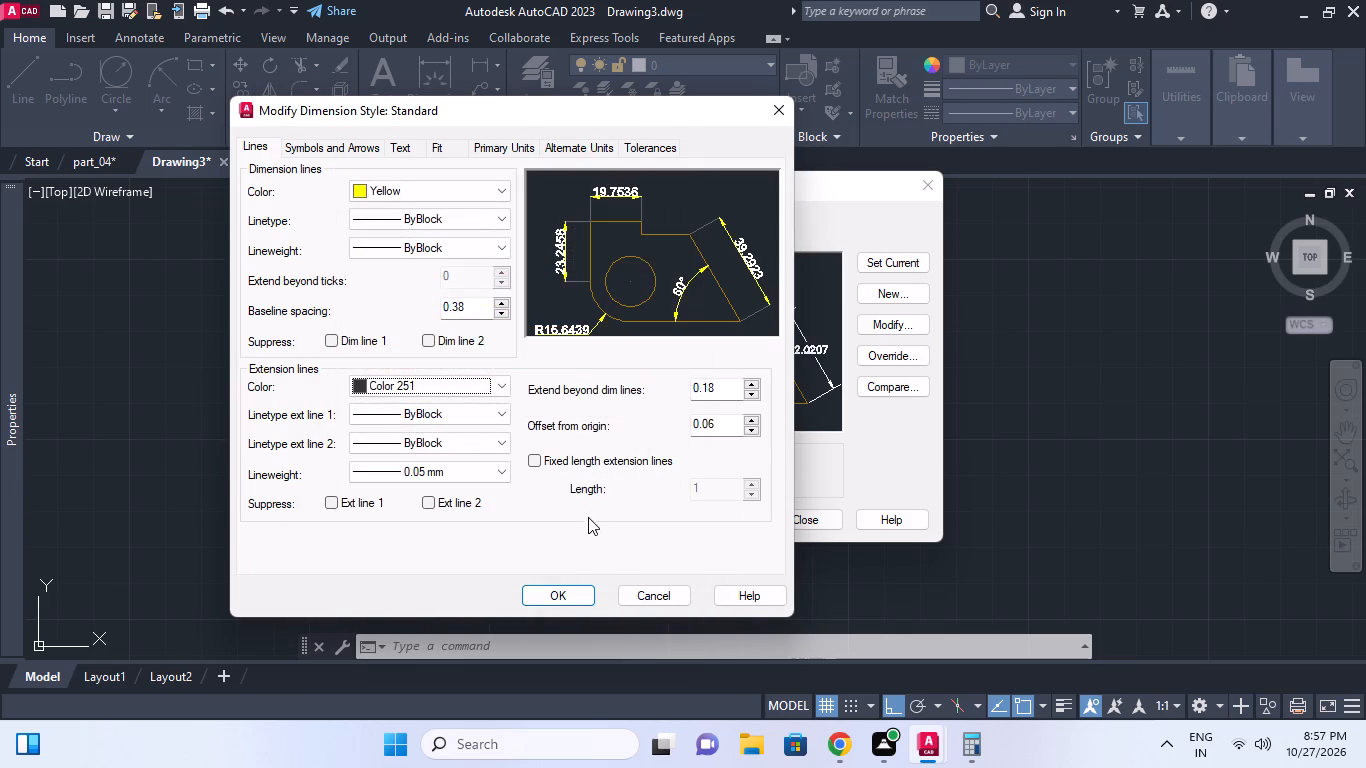
Set the linear dimension precision to whole numbers (0) and apply the changes to the Standard style.
{"action": "left_click", "coordinate": [505, 149]}
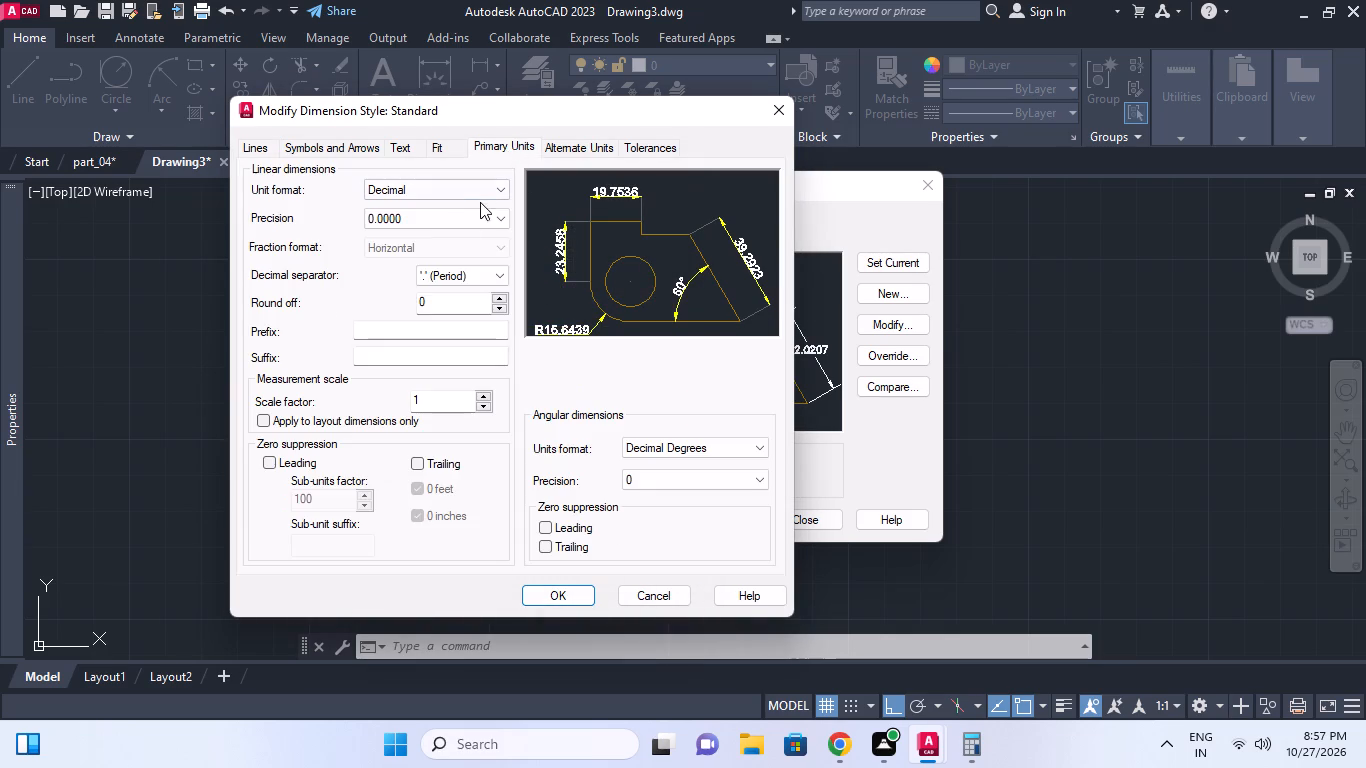
{"action": "left_click", "coordinate": [428, 223]}
{"action": "left_click", "coordinate": [425, 238]}
{"action": "left_click", "coordinate": [424, 146]}
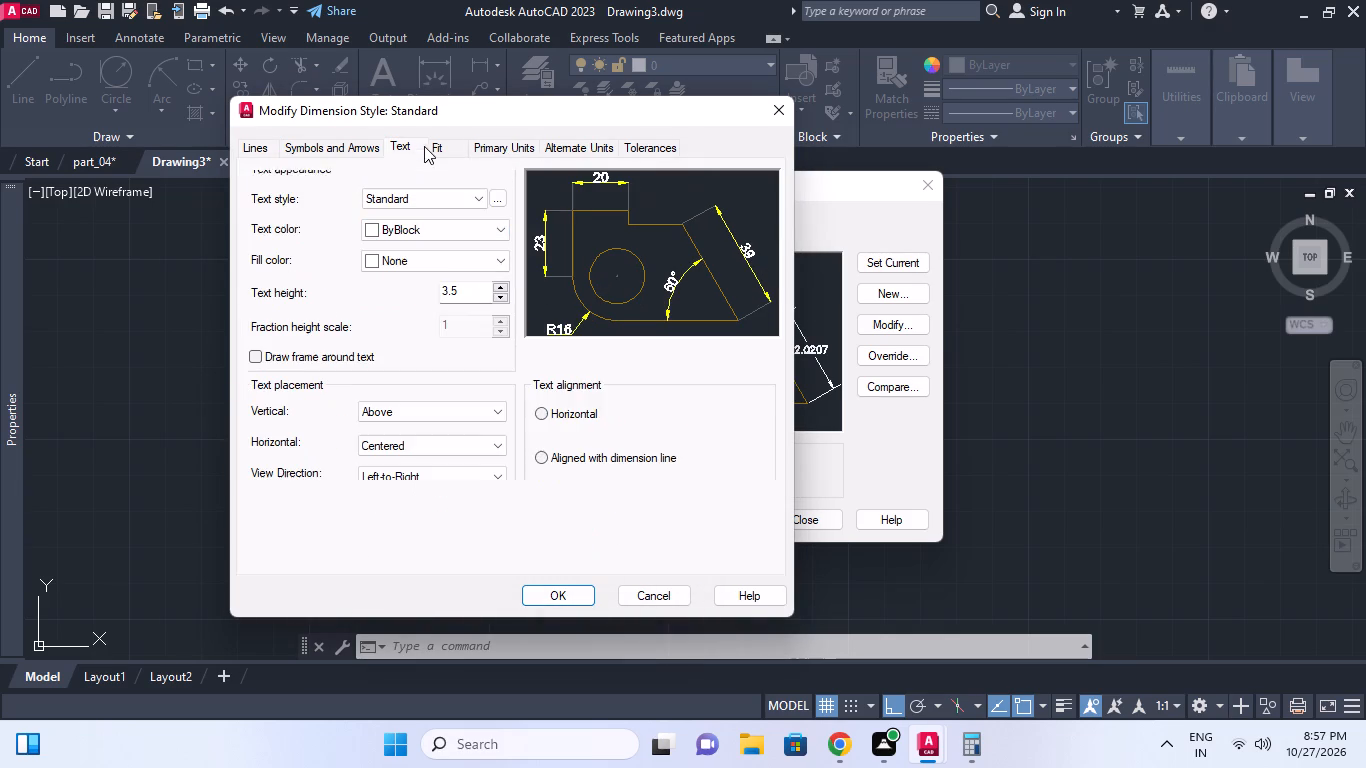
{"action": "left_click", "coordinate": [573, 590]}
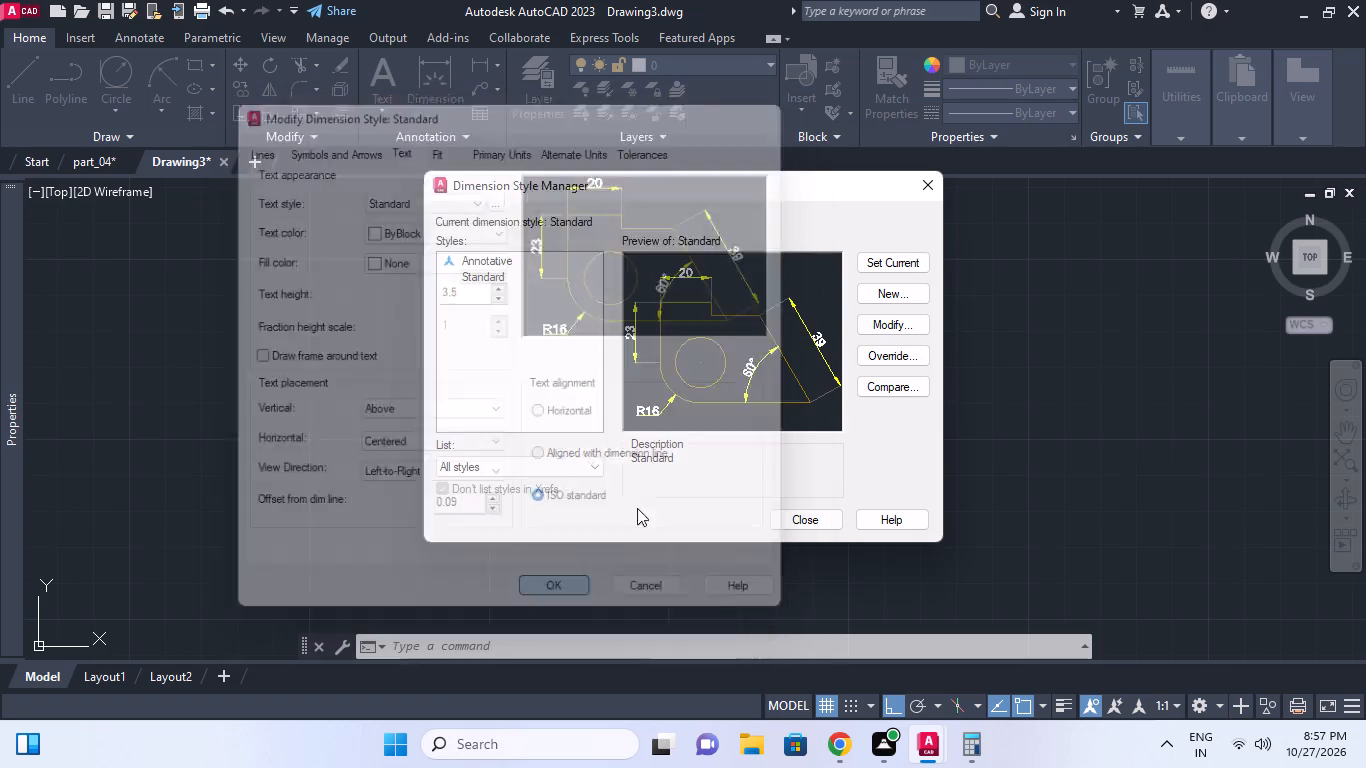
Make Standard the current dimension style and close the Dimension Style Manager.
{"action": "triple_click", "coordinate": [875, 264]}
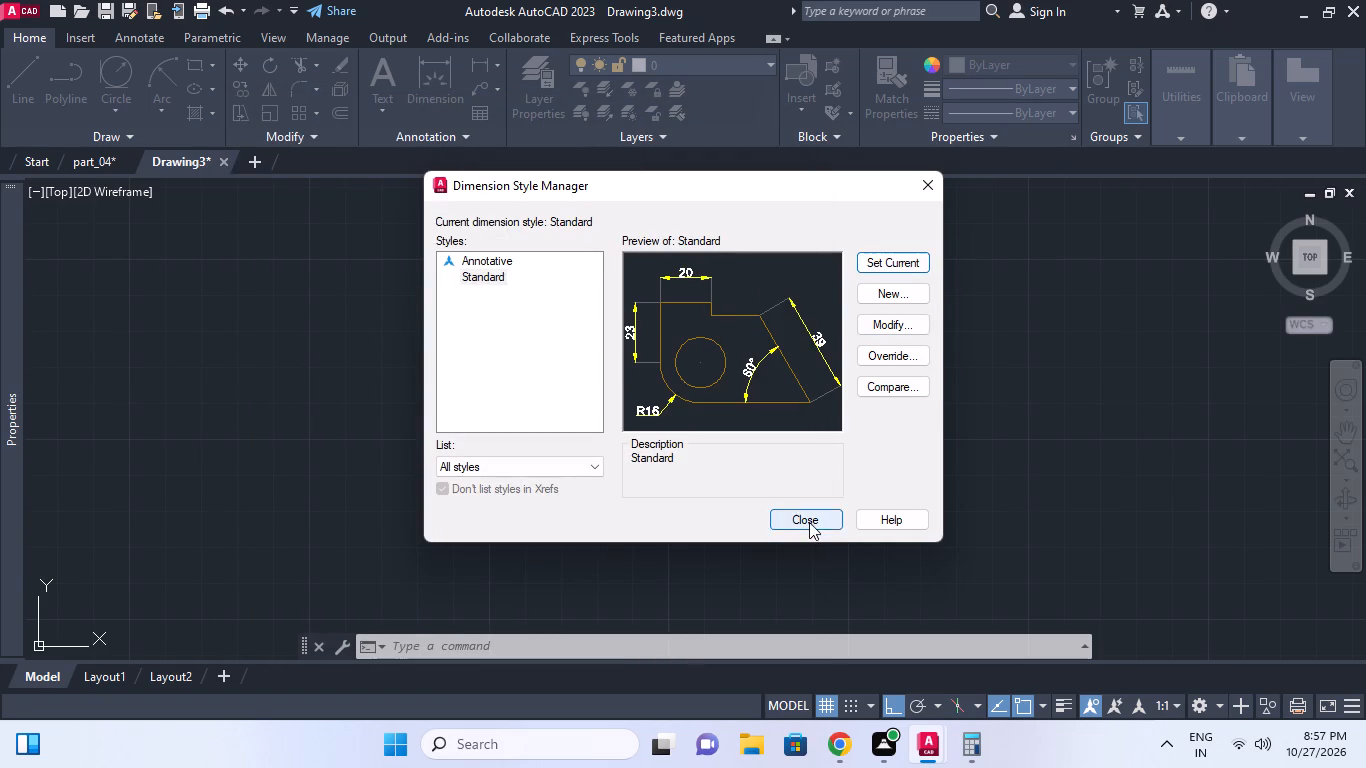
{"action": "left_click", "coordinate": [809, 522]}
{"action": "middle_click_drag", "start_coordinate": [788, 474], "coordinate": [782, 432]}
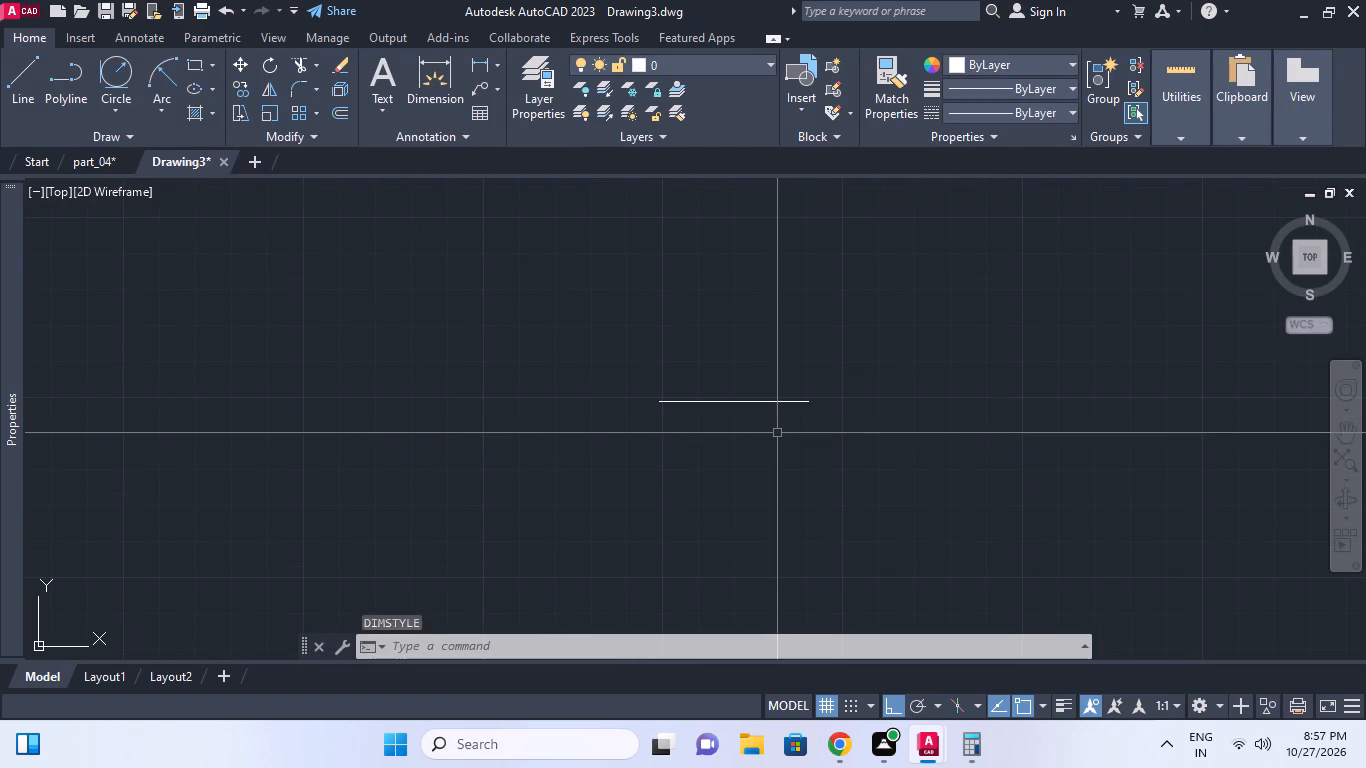
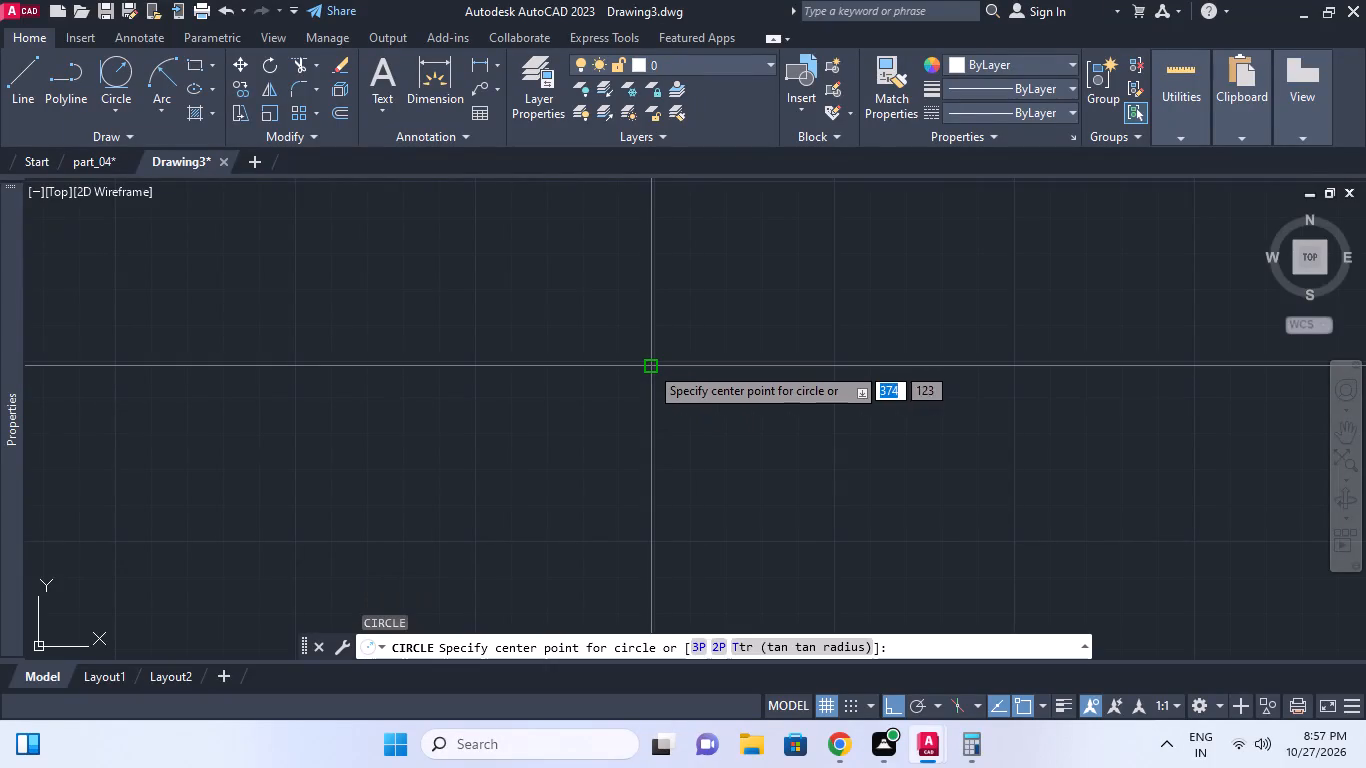
Draw a 7 mm diameter circle centred on each end of the horizontal line.
{"action": "left_click", "coordinate": [651, 372]}
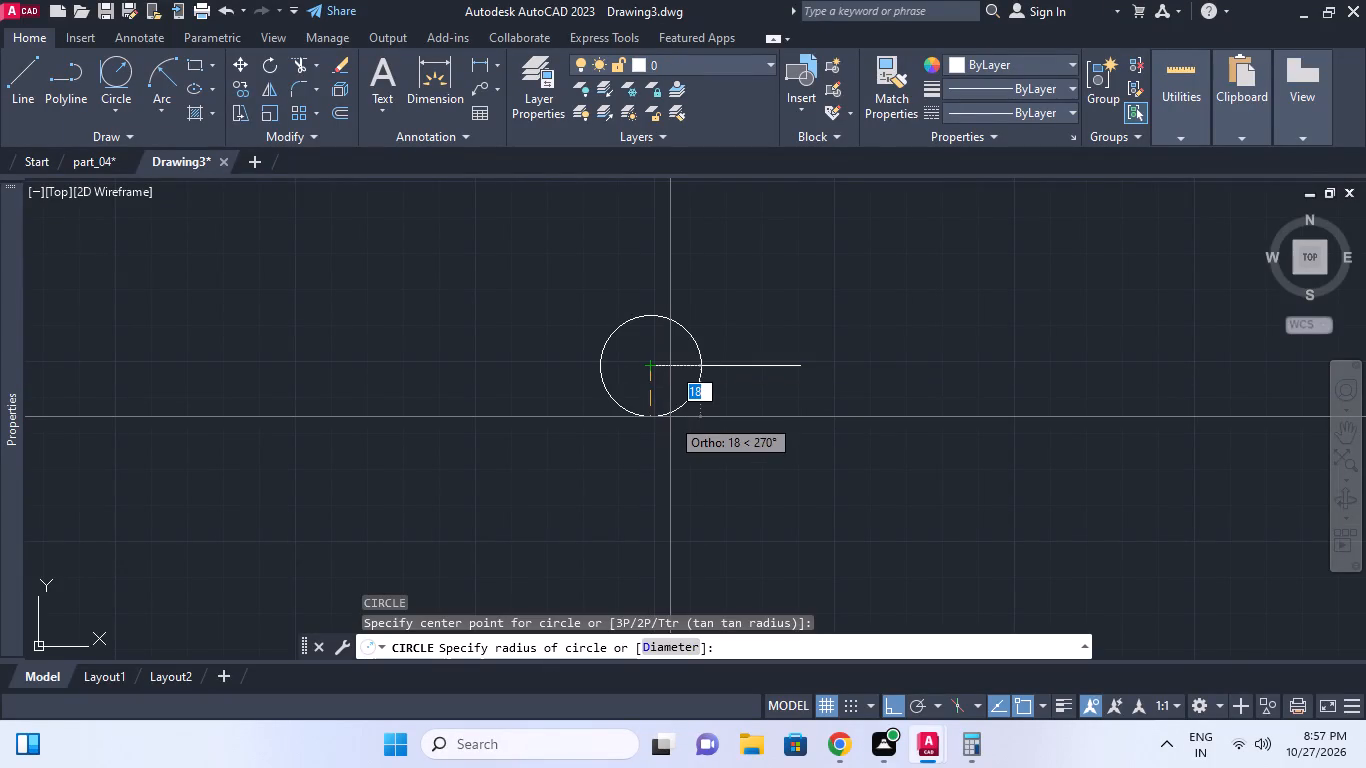
{"action": "type", "text": "d"}
{"action": "key", "text": "space"}
{"action": "type", "text": "7"}
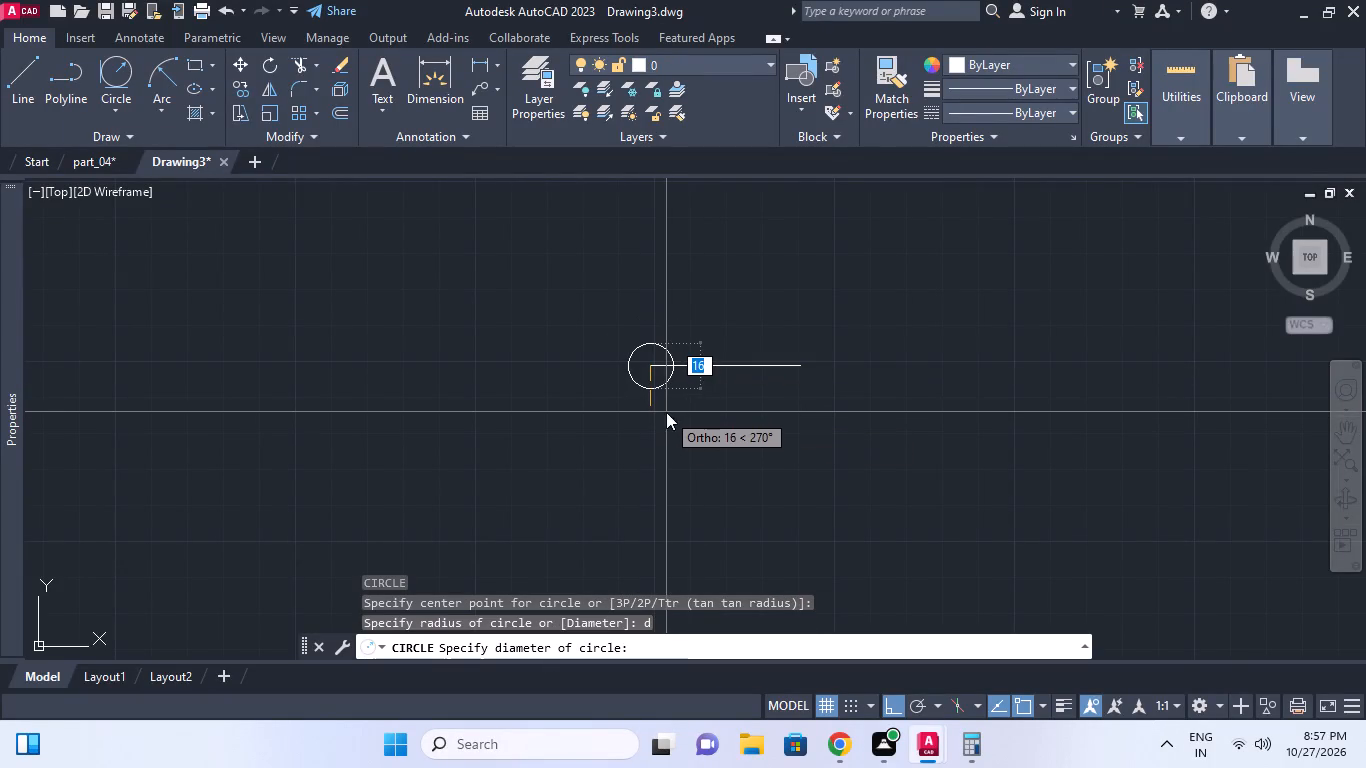
{"action": "key", "text": "space"}
{"action": "key", "text": "space"}
{"action": "left_click", "coordinate": [804, 366]}
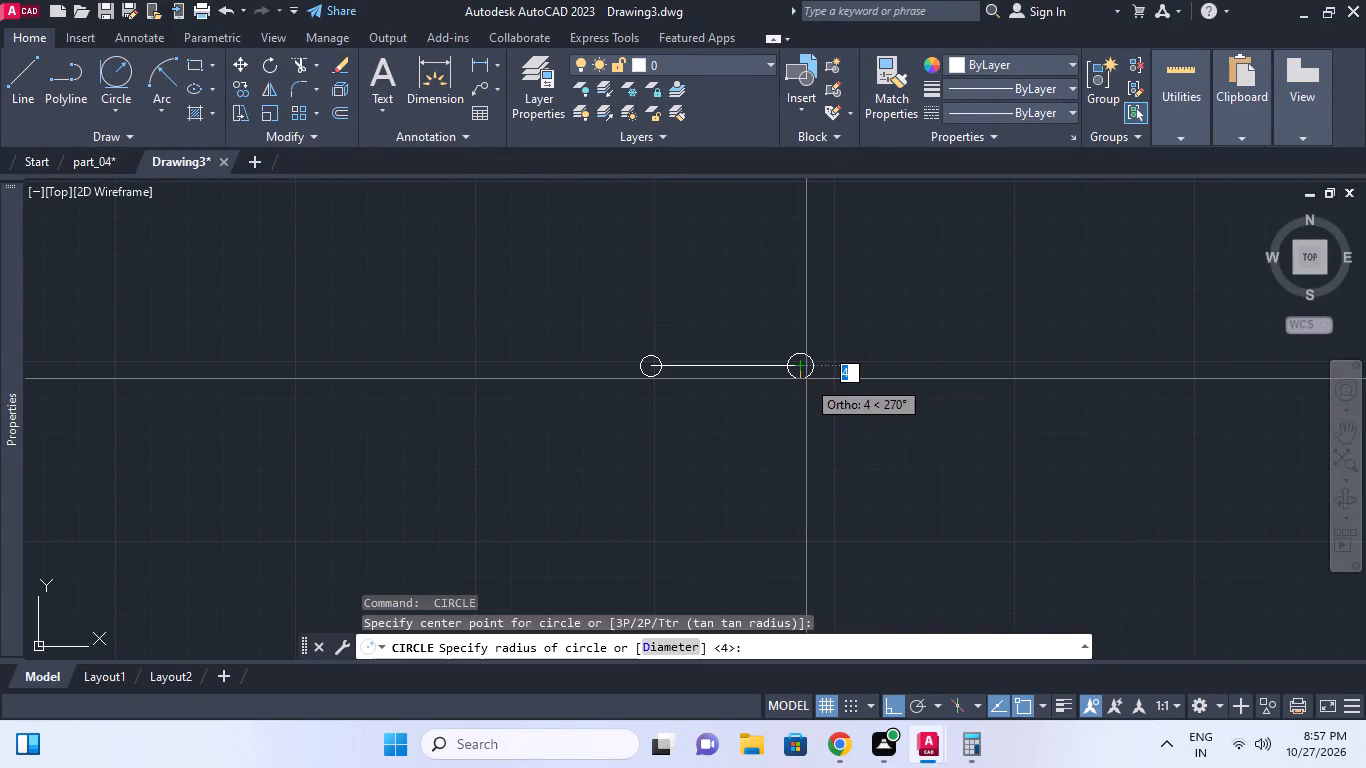
{"action": "key", "text": "d"}
{"action": "key", "text": "space"}
{"action": "type", "text": "7"}
{"action": "key", "text": "space"}
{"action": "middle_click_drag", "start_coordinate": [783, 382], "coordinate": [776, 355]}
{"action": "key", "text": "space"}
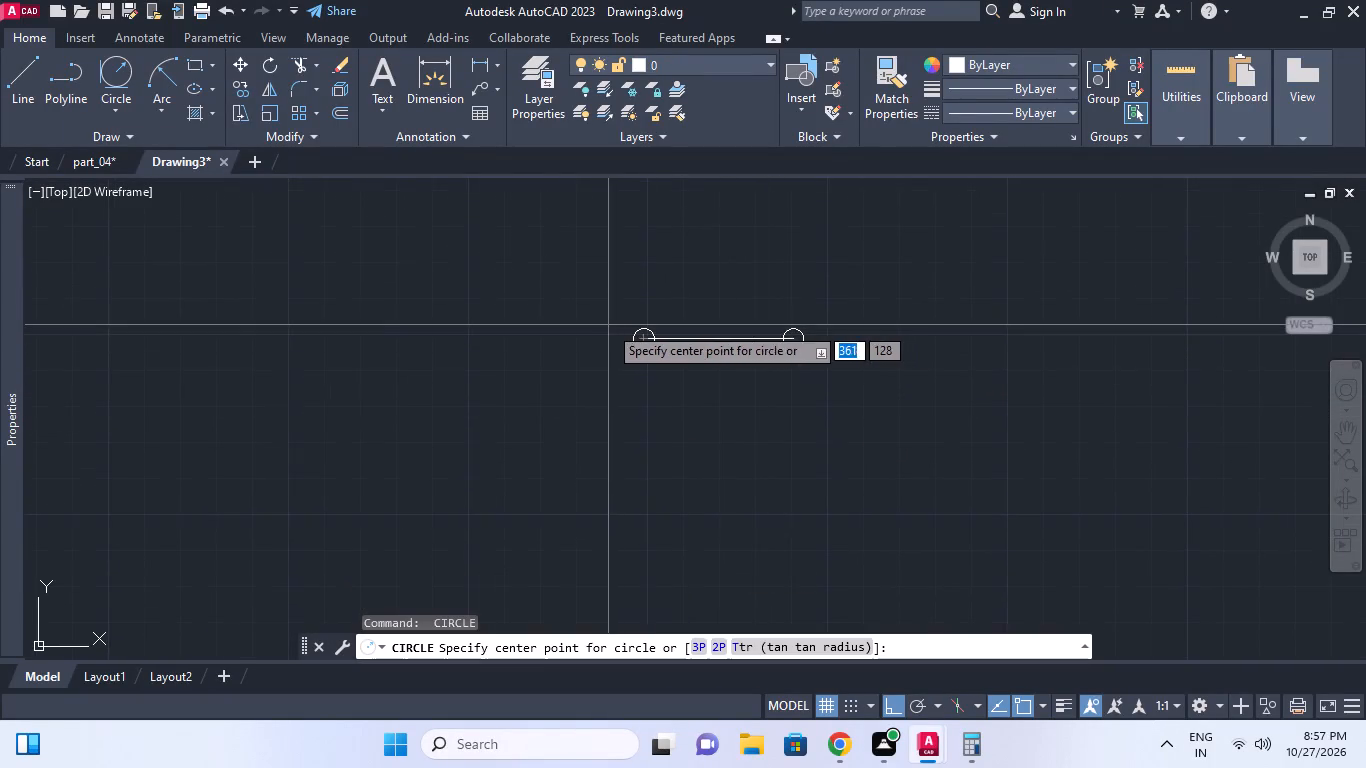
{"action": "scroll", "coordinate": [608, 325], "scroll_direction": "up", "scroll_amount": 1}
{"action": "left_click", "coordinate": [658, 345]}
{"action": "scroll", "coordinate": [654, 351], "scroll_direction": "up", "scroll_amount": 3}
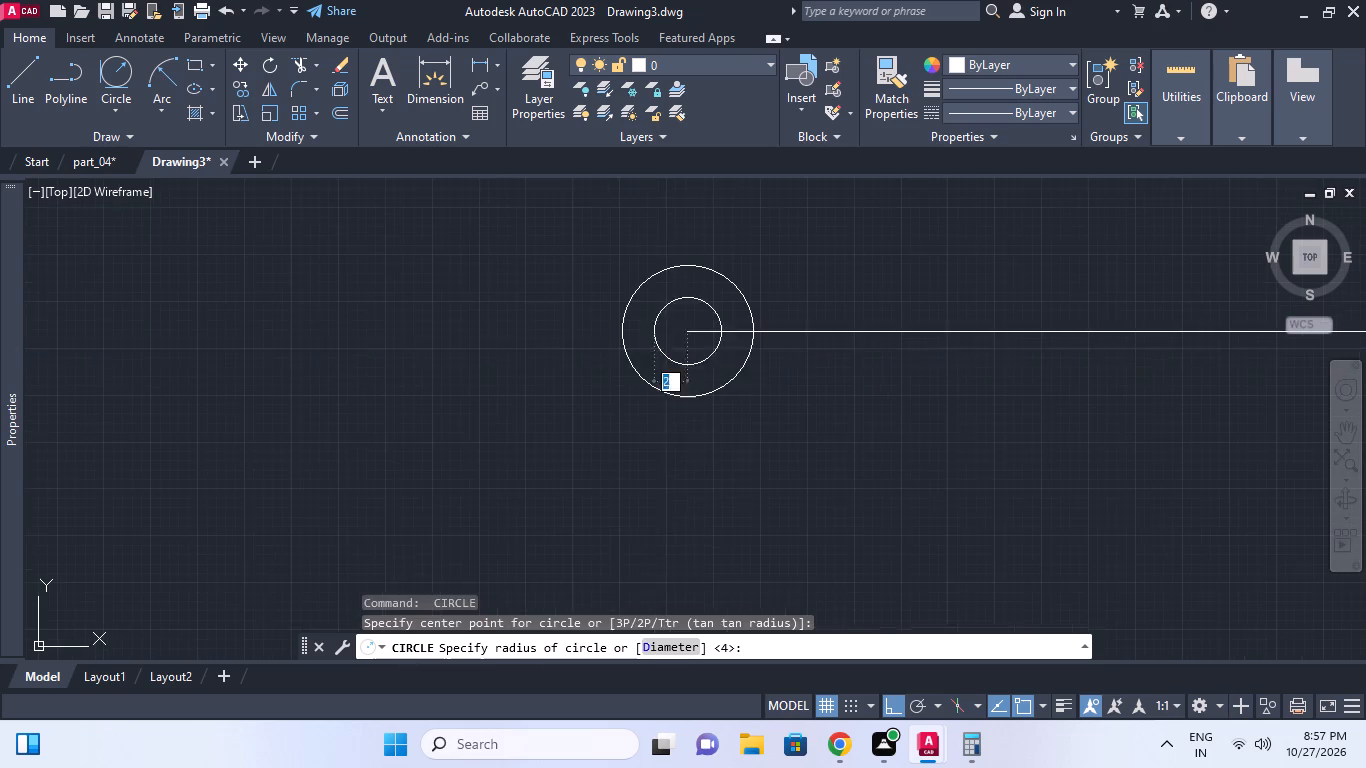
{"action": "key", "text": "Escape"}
Draw a 10 mm radius circle concentric with each of the two small end circles.
{"action": "key", "text": "space"}
{"action": "left_click", "coordinate": [688, 333]}
{"action": "type", "text": "10"}
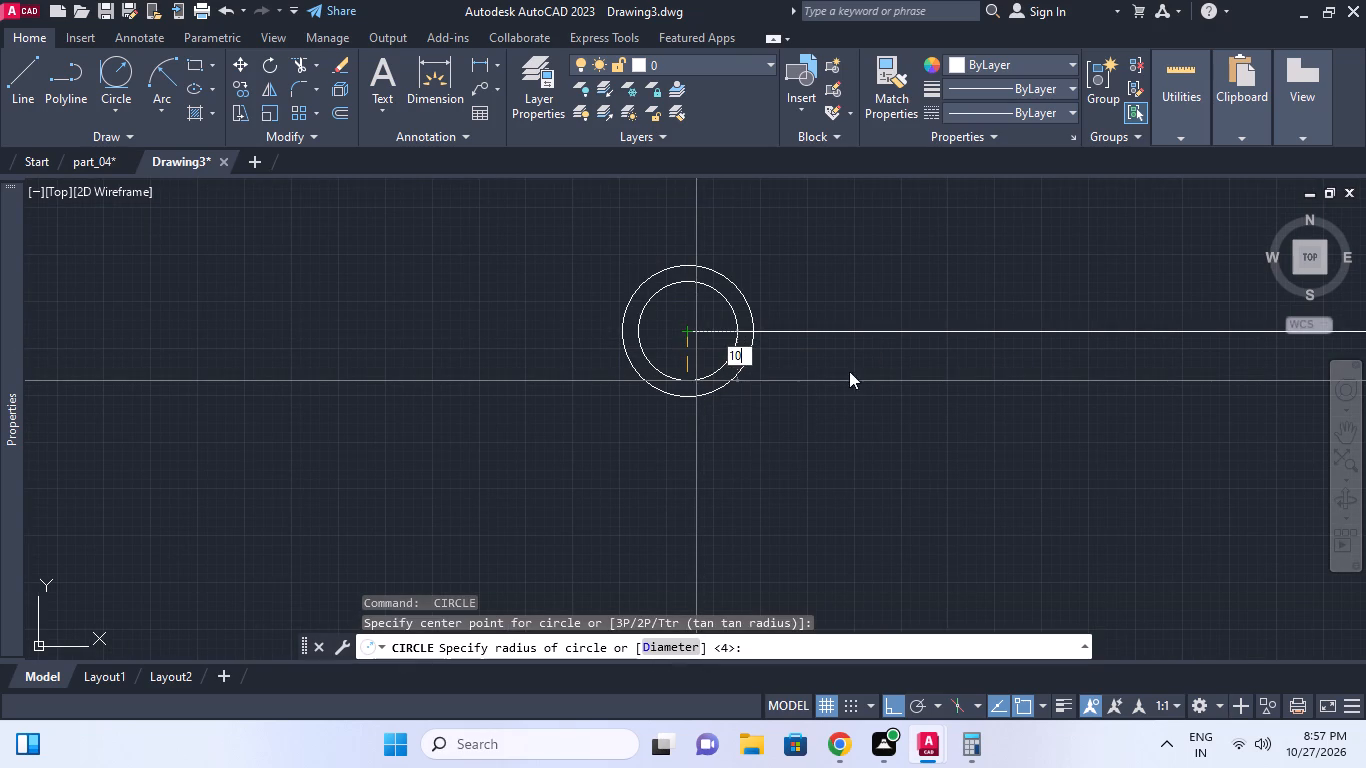
{"action": "key", "text": "Return"}
{"action": "middle_click_drag", "start_coordinate": [695, 381], "coordinate": [462, 389]}
{"action": "scroll", "coordinate": [685, 382], "scroll_direction": "down", "scroll_amount": 1}
{"action": "key", "text": "Return"}
{"action": "left_click", "coordinate": [1070, 358]}
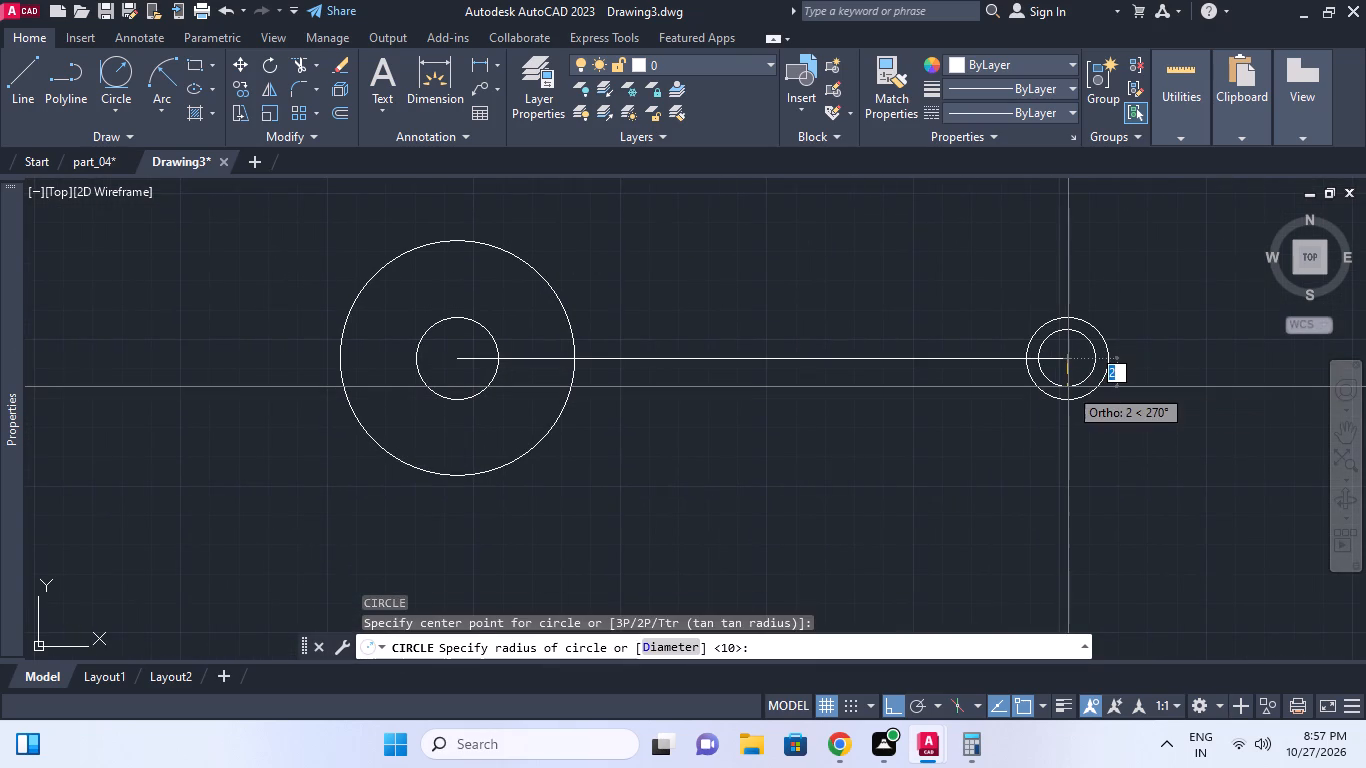
{"action": "type", "text": "10"}
{"action": "key", "text": "Return"}
{"action": "scroll", "coordinate": [1067, 374], "scroll_direction": "down", "scroll_amount": 2}
{"action": "middle_click_drag", "start_coordinate": [1067, 374], "coordinate": [1051, 371]}
{"action": "middle_click_drag", "start_coordinate": [934, 407], "coordinate": [890, 427]}
{"action": "key", "text": "Escape"}
{"action": "middle_click", "coordinate": [752, 373]}
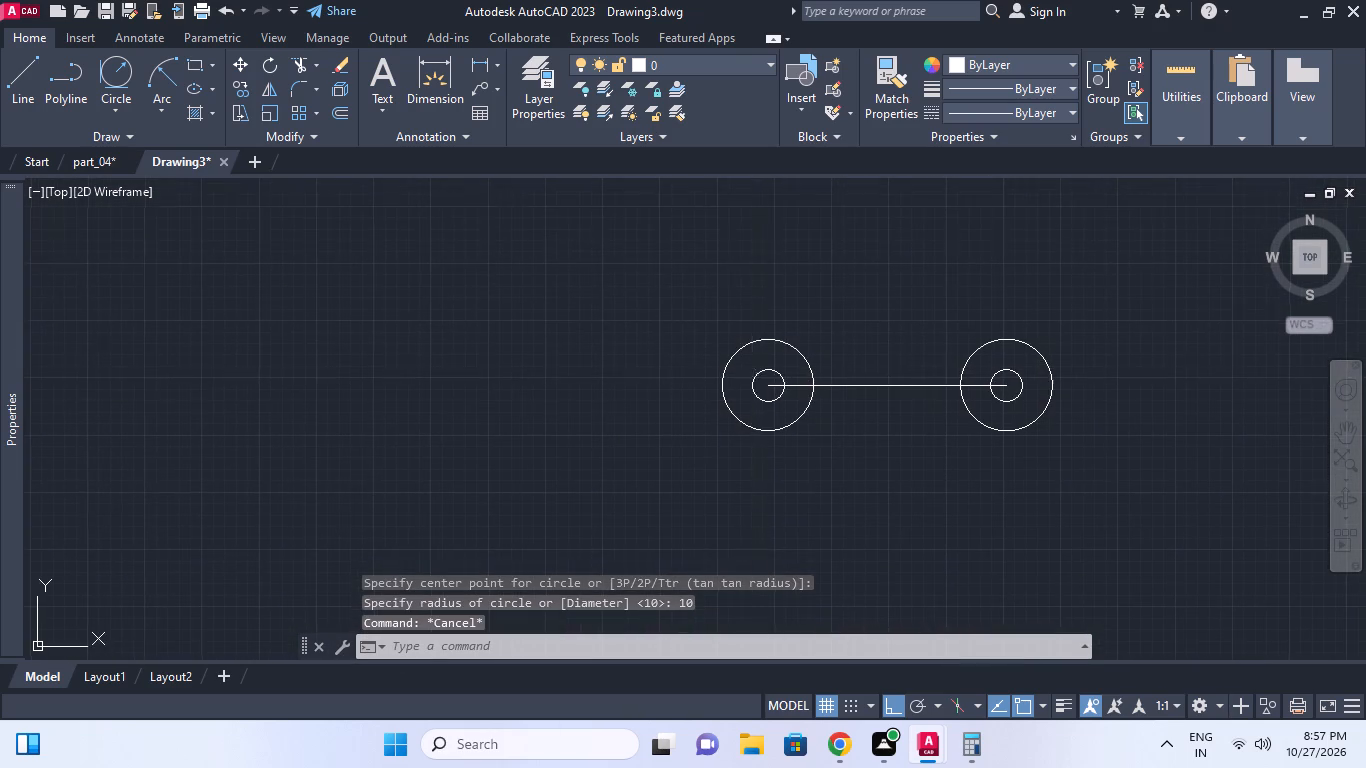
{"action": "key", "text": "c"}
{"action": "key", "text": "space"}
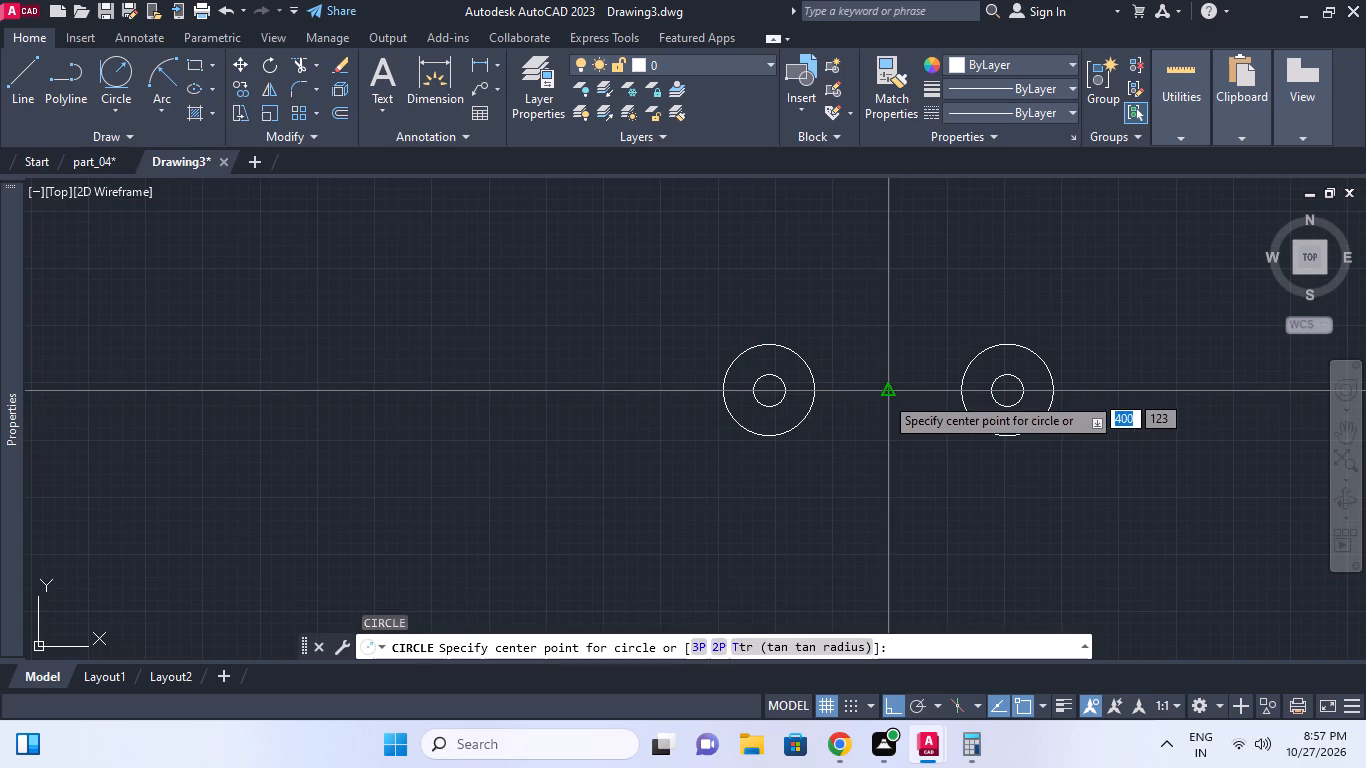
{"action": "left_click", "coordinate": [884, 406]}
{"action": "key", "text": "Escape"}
Draw two concentric circles of 40 mm and 22 mm diameter centred on the midpoint of the horizontal line.
{"action": "key", "text": "space"}
{"action": "left_click", "coordinate": [885, 390]}
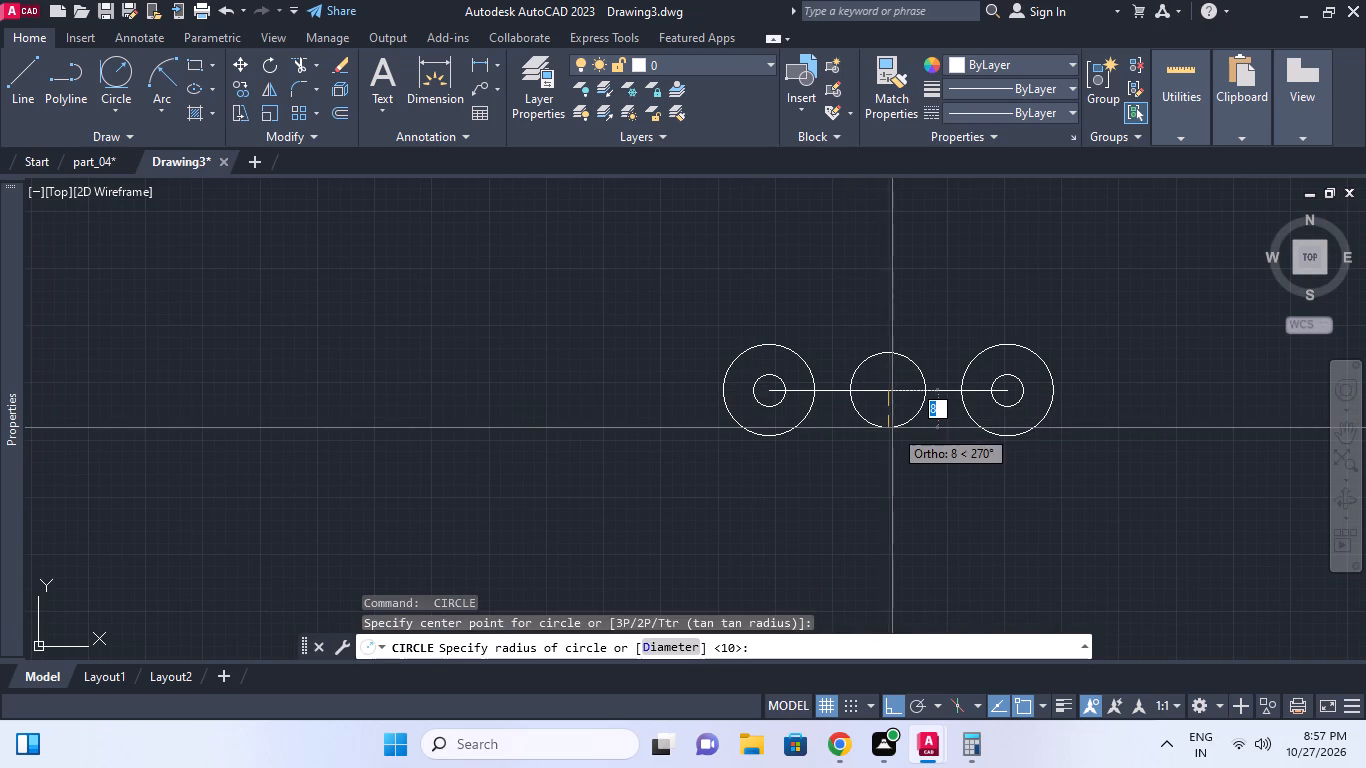
{"action": "type", "text": "d 40"}
{"action": "key", "text": "Return"}
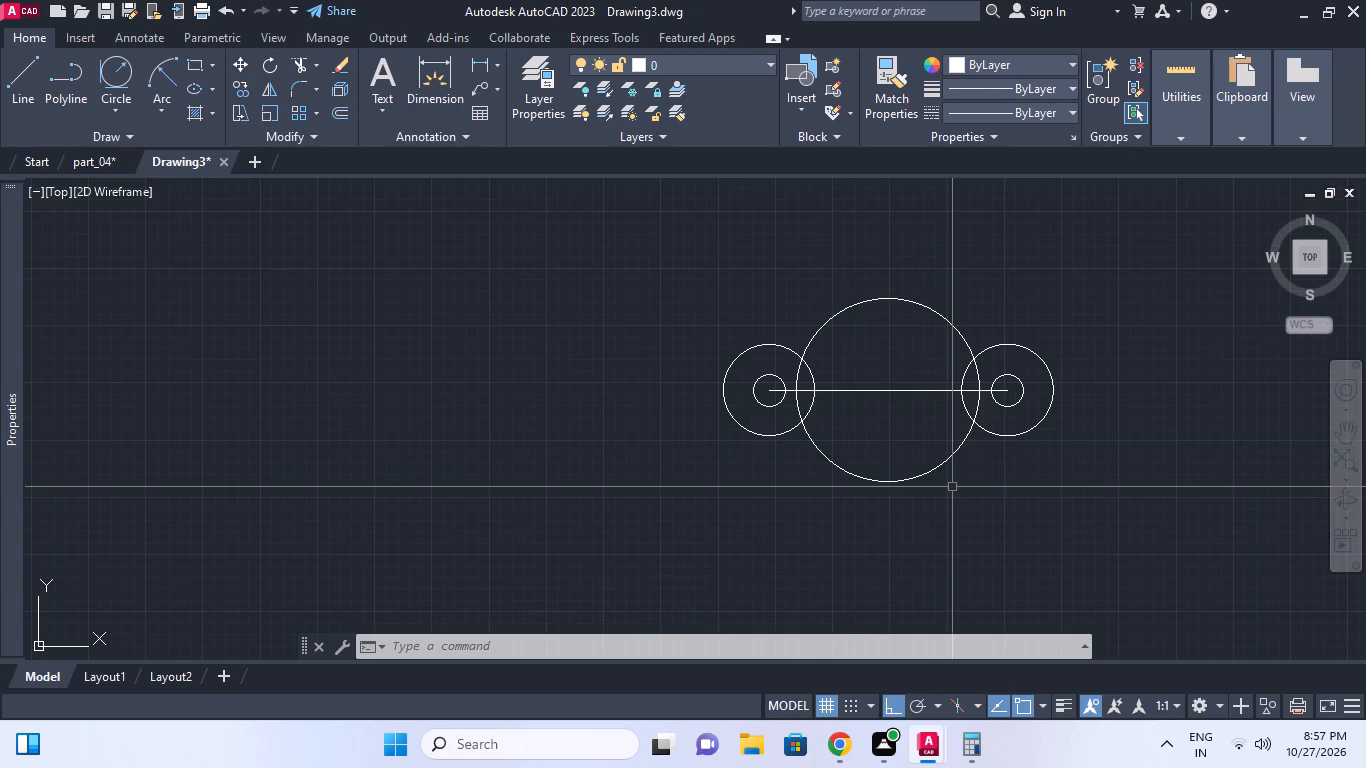
{"action": "type", "text": "c"}
{"action": "key", "text": "space"}
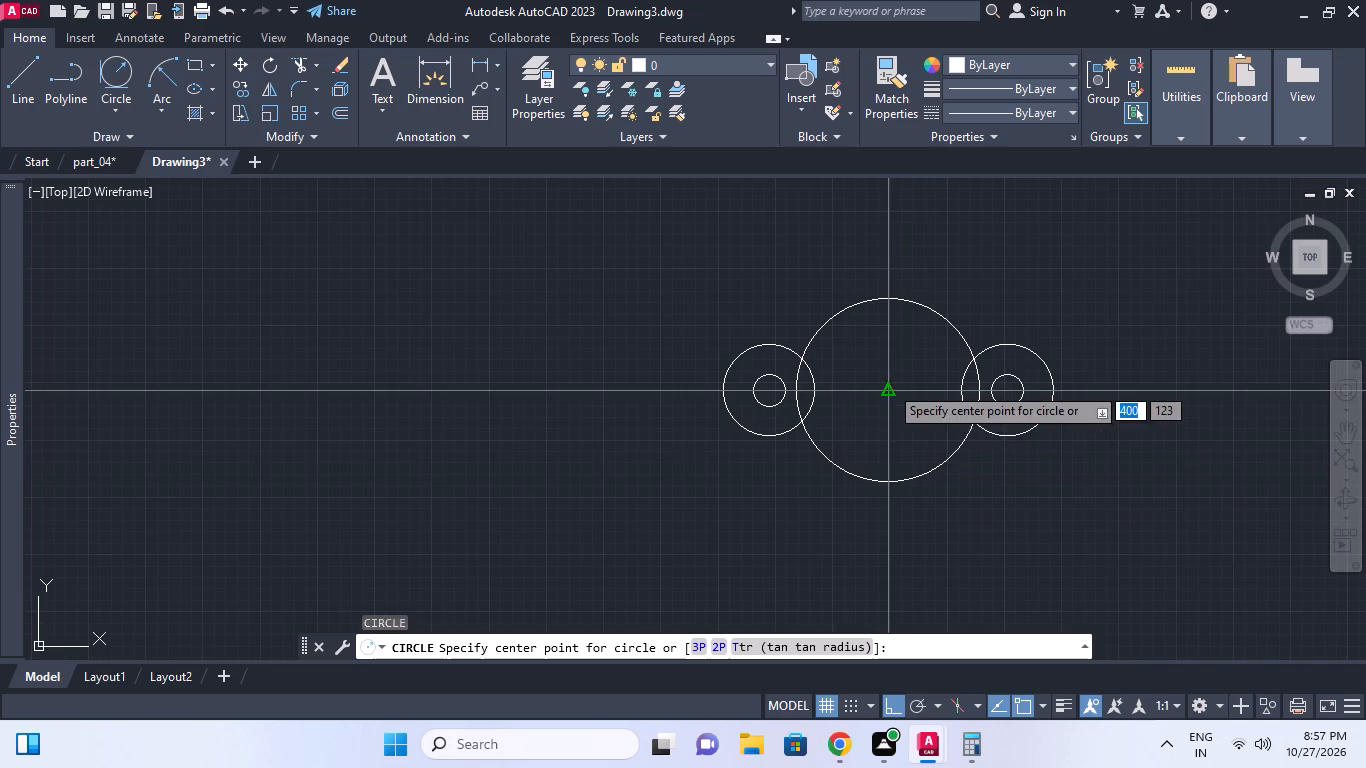
{"action": "left_click", "coordinate": [888, 381]}
{"action": "type", "text": "d 22"}
{"action": "key", "text": "Return"}
Draw a line tangent to the tops of the left 10 mm radius circle and the central 40 mm circle.
{"action": "middle_click_drag", "start_coordinate": [783, 402], "coordinate": [670, 402]}
{"action": "scroll", "coordinate": [701, 402], "scroll_direction": "down", "scroll_amount": 1}
{"action": "scroll", "coordinate": [684, 372], "scroll_direction": "up", "scroll_amount": 1}
{"action": "middle_click", "coordinate": [684, 372]}
{"action": "type", "text": "l"}
{"action": "key", "text": "space"}
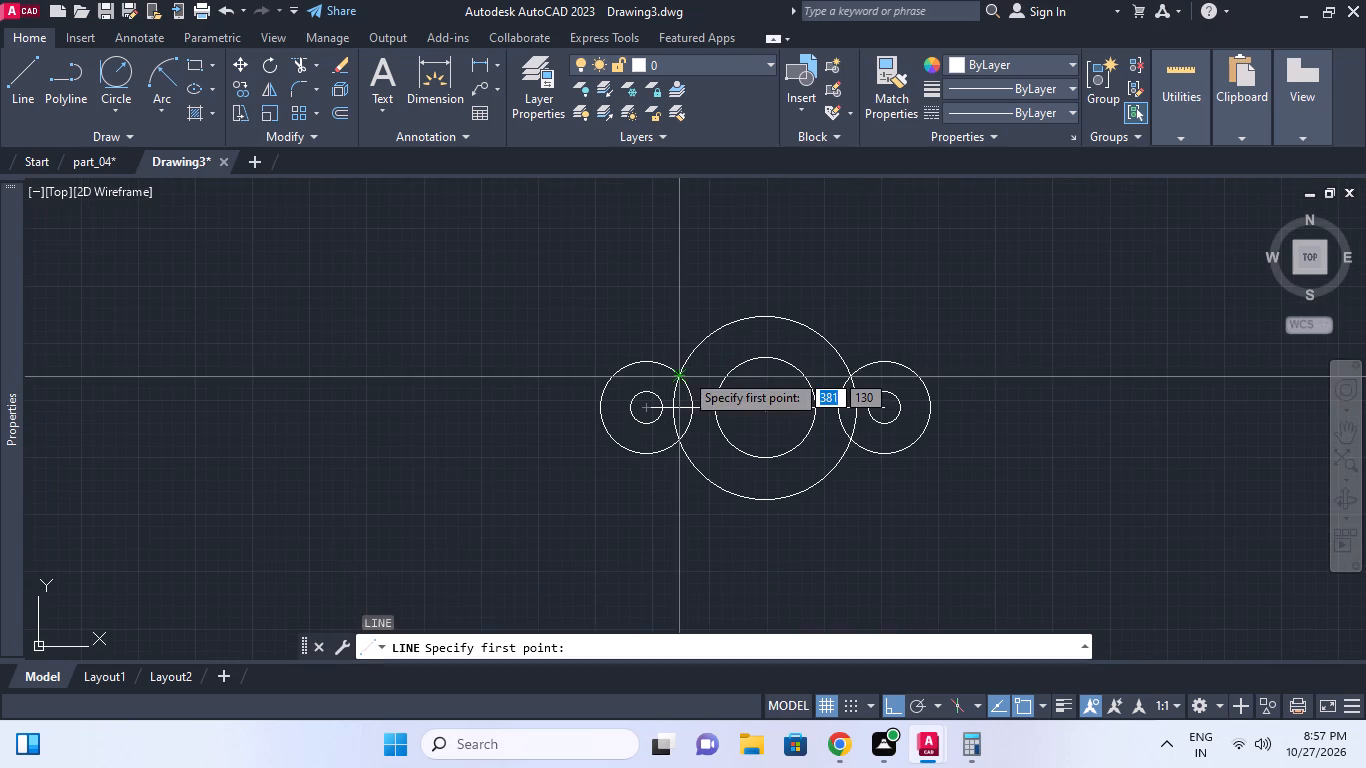
{"action": "right_click", "coordinate": [684, 372], "text": "ctrl"}
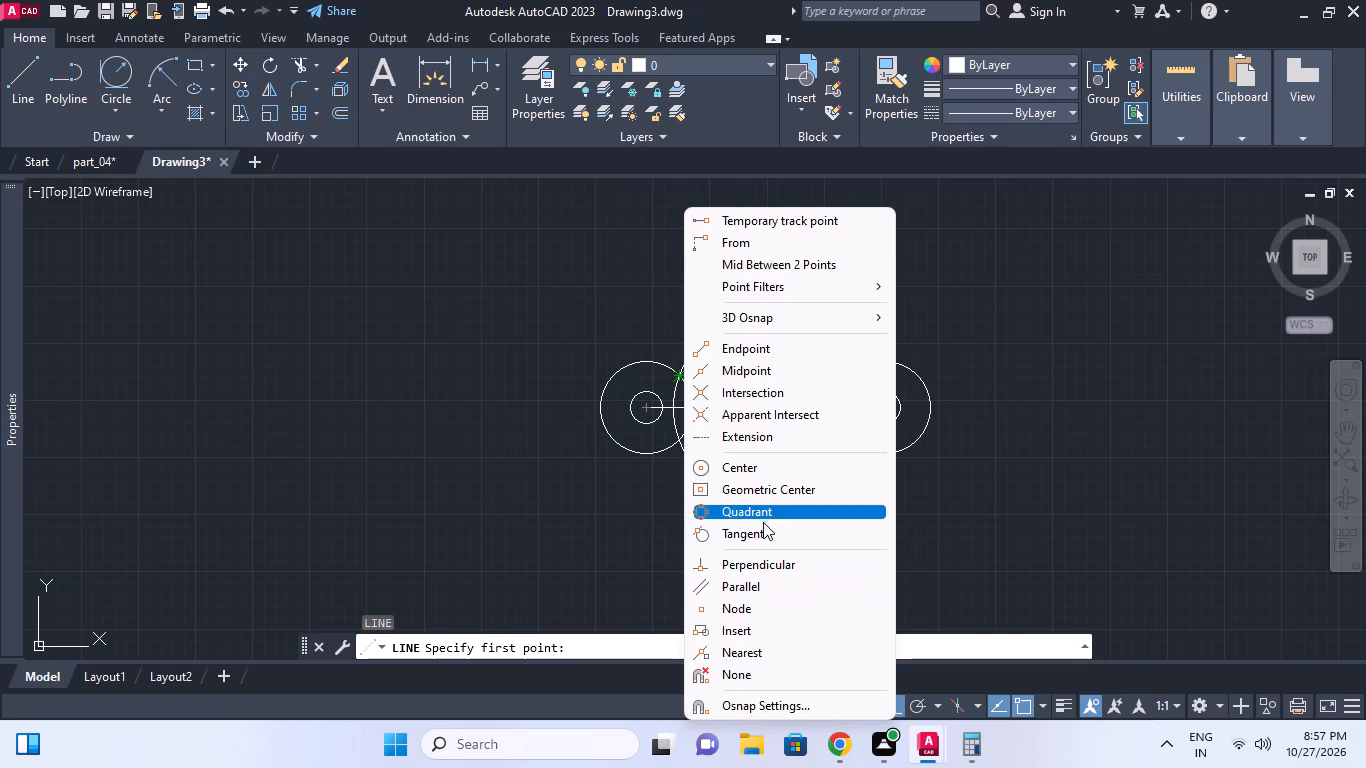
{"action": "left_click", "coordinate": [763, 531]}
{"action": "left_click", "coordinate": [636, 356]}
{"action": "right_click", "coordinate": [714, 272], "text": "ctrl"}
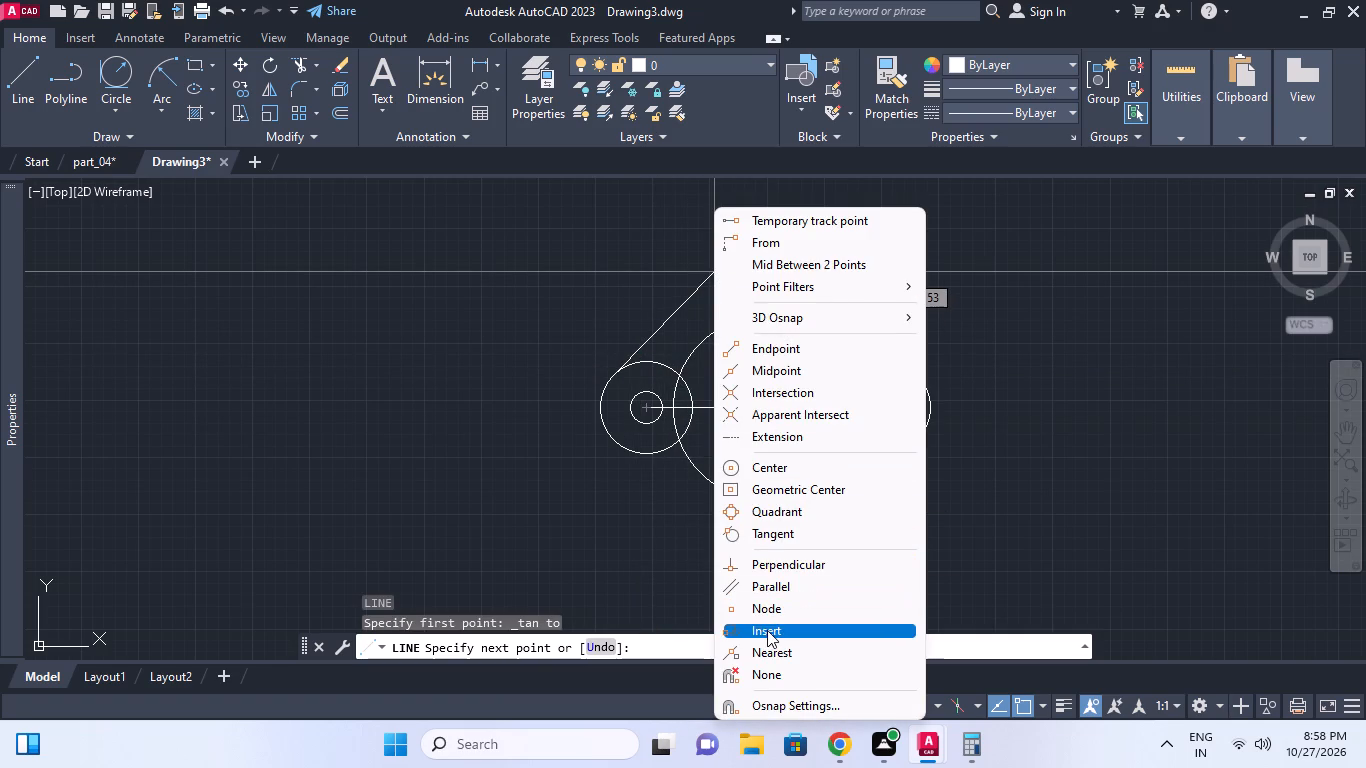
{"action": "left_click", "coordinate": [773, 536]}
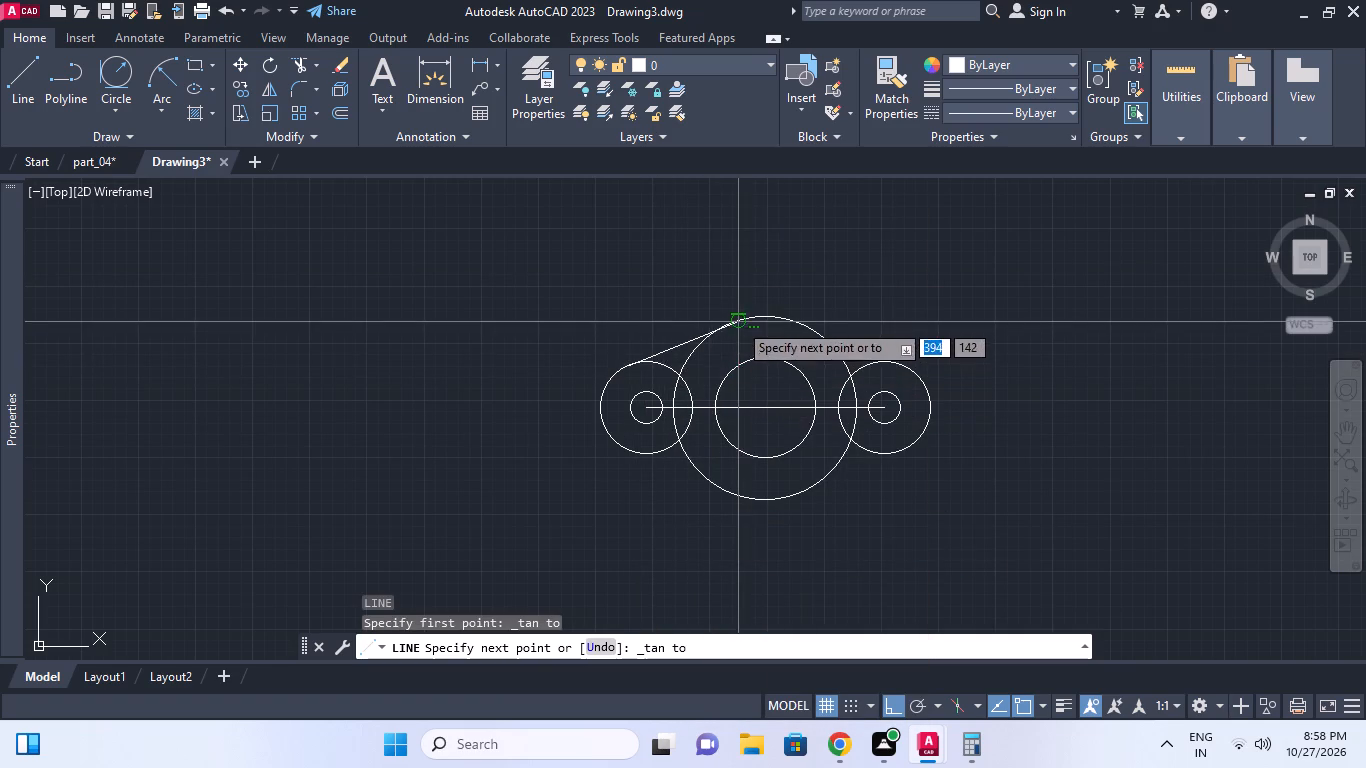
{"action": "left_click", "coordinate": [738, 322]}
{"action": "key", "text": "Escape"}
Mirror the tangent line about the vertical axis through the central circles' centre, keeping the original.
{"action": "left_click", "coordinate": [683, 344]}
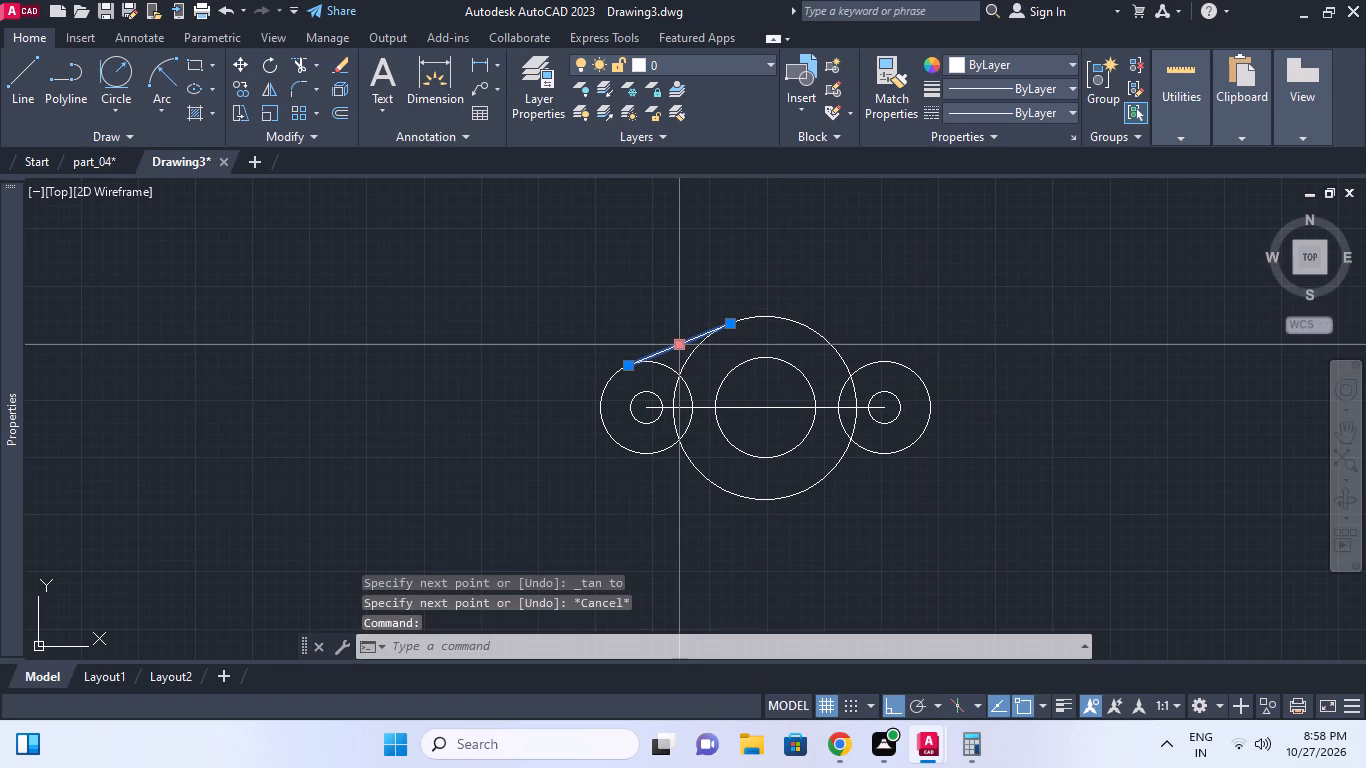
{"action": "type", "text": "mi"}
{"action": "key", "text": "space"}
{"action": "left_click", "coordinate": [762, 412]}
{"action": "left_click", "coordinate": [776, 279]}
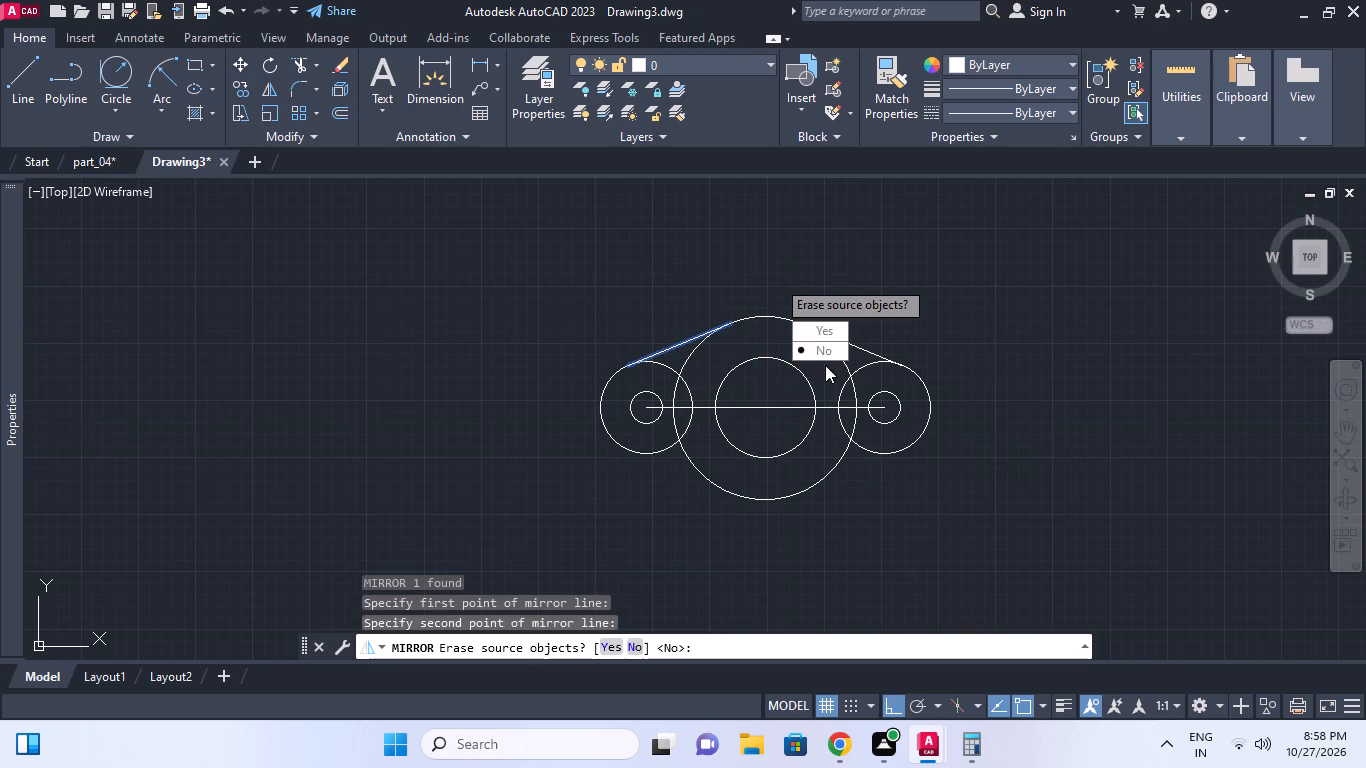
{"action": "left_click_drag", "start_coordinate": [823, 355], "coordinate": [776, 279]}
Mirror both upper tangent lines about the horizontal centreline to the underside, keeping the originals.
{"action": "middle_click", "coordinate": [757, 298]}
{"action": "type", "text": "mi"}
{"action": "key", "text": "space"}
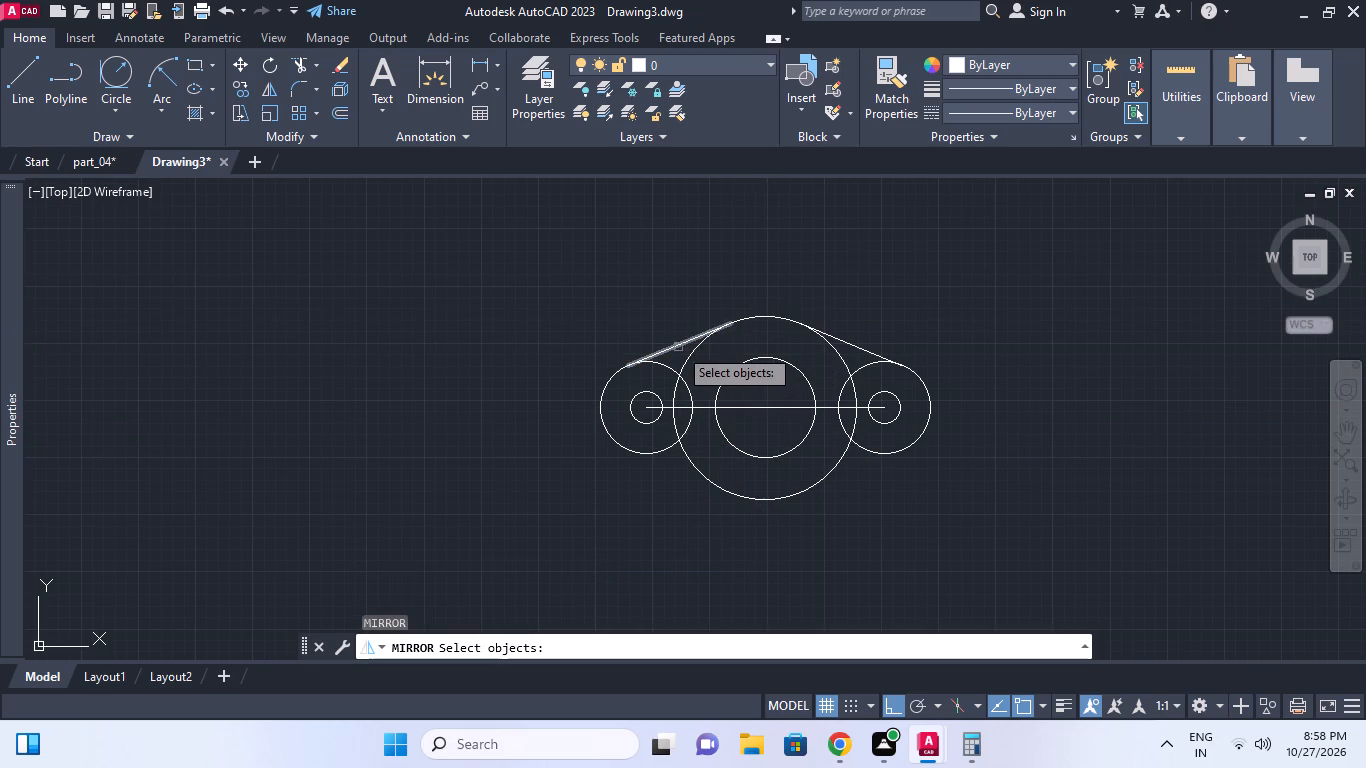
{"action": "left_click", "coordinate": [678, 347]}
{"action": "left_click", "coordinate": [838, 338]}
{"action": "key", "text": "space"}
{"action": "left_click", "coordinate": [885, 406]}
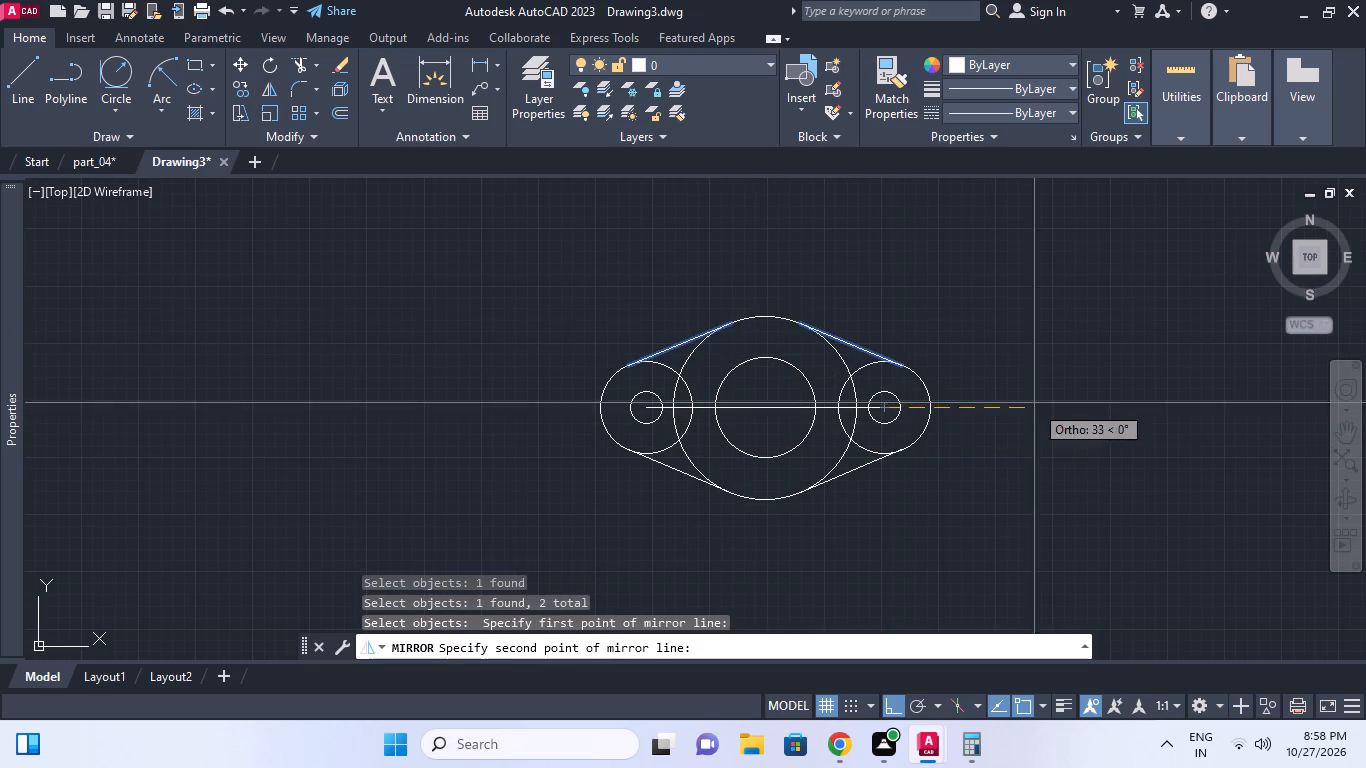
{"action": "left_click", "coordinate": [1034, 403]}
{"action": "left_click_drag", "start_coordinate": [1070, 480], "coordinate": [1034, 403]}
{"action": "middle_click_drag", "start_coordinate": [888, 356], "coordinate": [909, 281]}
{"action": "key", "text": "Escape"}
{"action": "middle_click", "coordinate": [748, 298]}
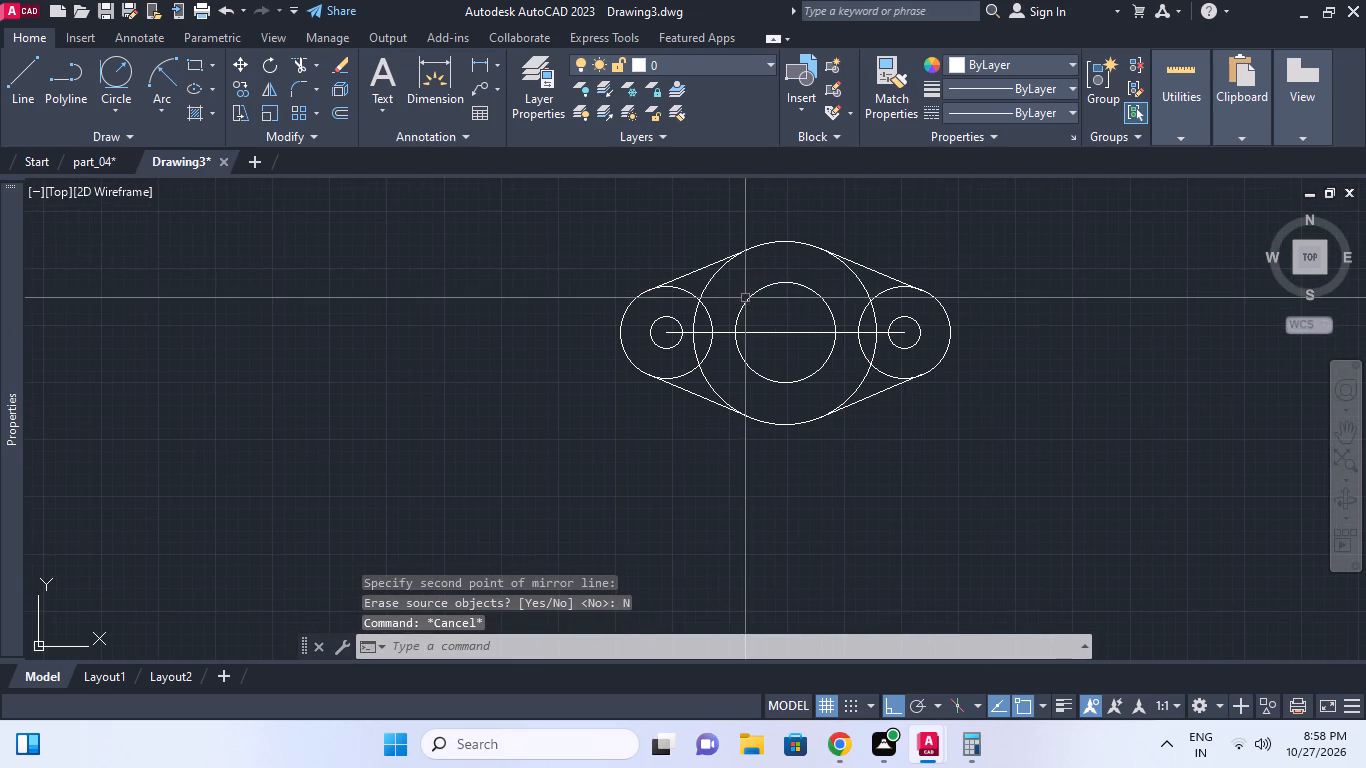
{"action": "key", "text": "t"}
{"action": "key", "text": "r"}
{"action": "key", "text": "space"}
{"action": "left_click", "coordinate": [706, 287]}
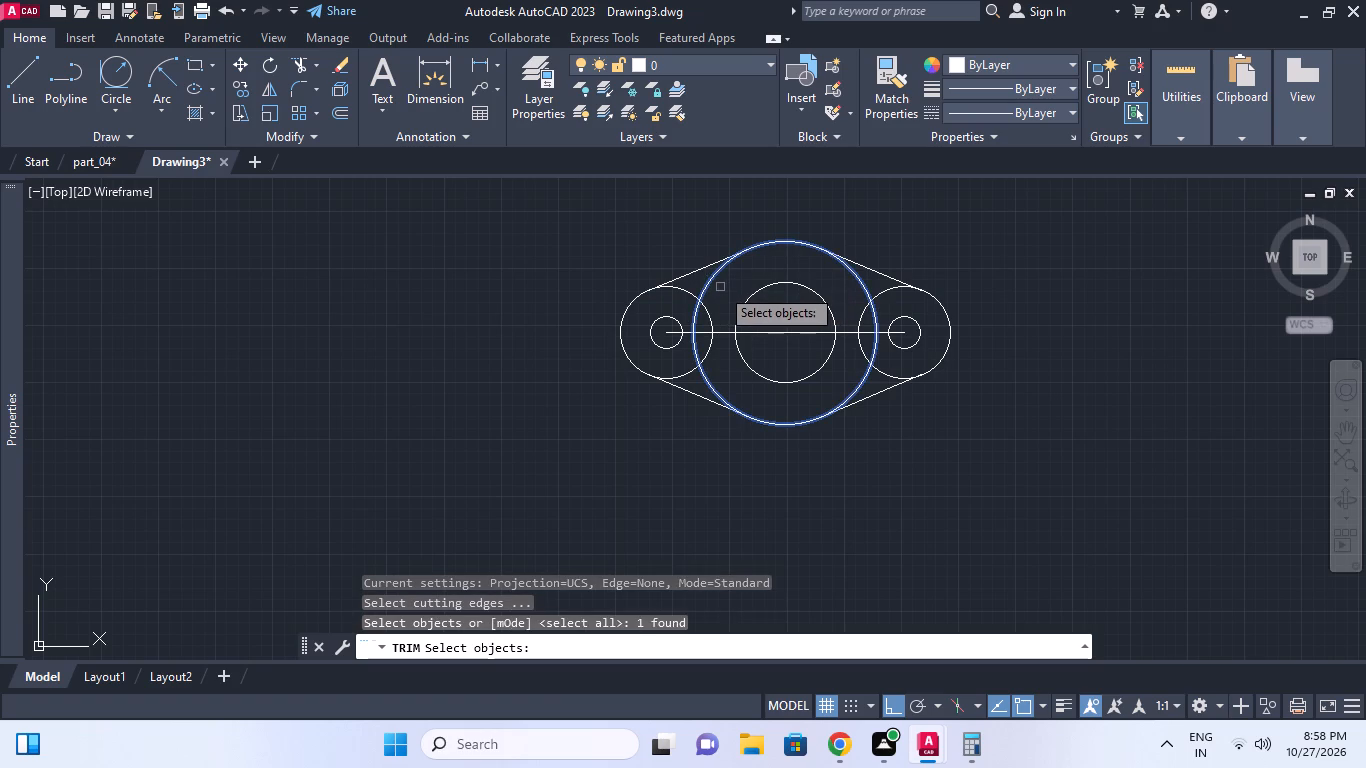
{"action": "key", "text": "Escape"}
Trim away the arcs of the 40 mm circle and left 10 mm radius circle that lie inside the part outline.
{"action": "key", "text": "space"}
{"action": "key", "text": "space"}
{"action": "left_click", "coordinate": [715, 281]}
{"action": "left_click", "coordinate": [701, 288]}
{"action": "left_click", "coordinate": [699, 298]}
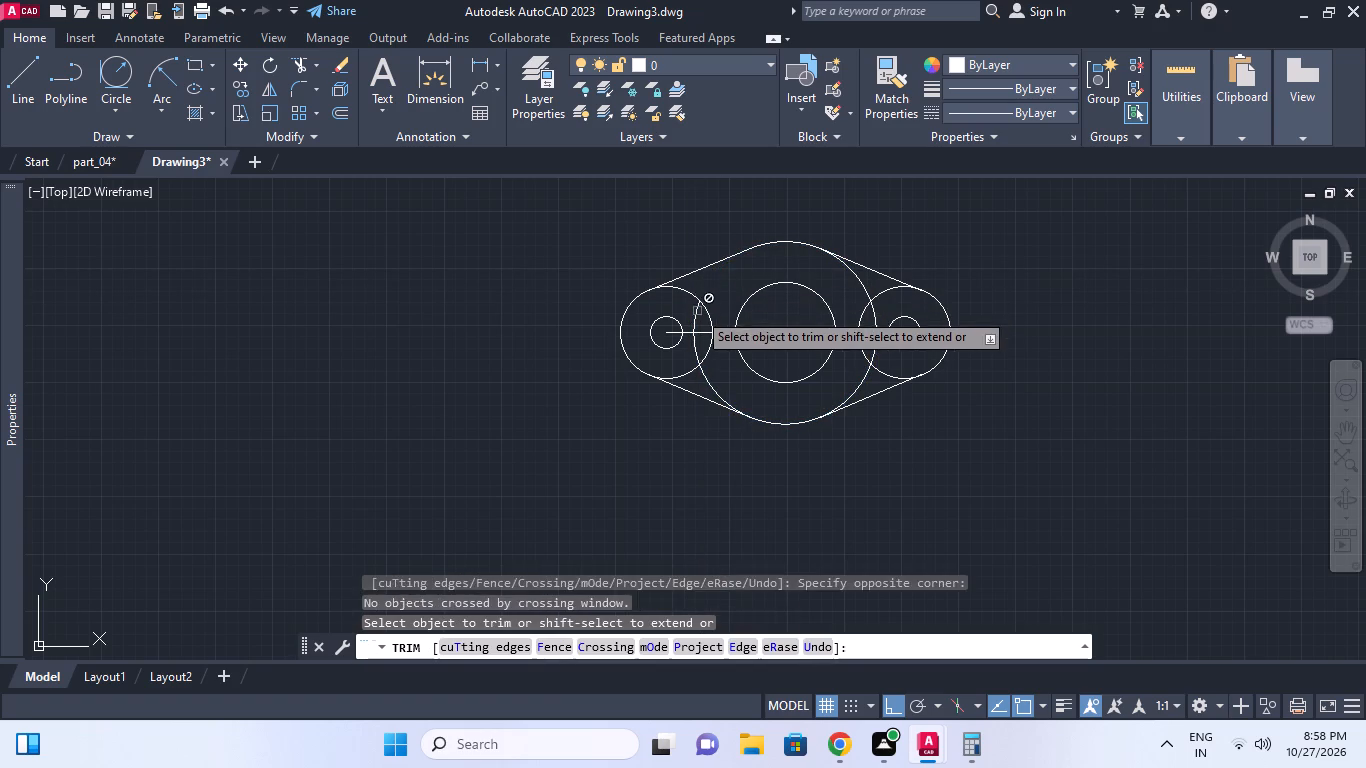
{"action": "left_click", "coordinate": [697, 311]}
{"action": "left_click", "coordinate": [690, 296]}
{"action": "left_click", "coordinate": [707, 317]}
{"action": "left_click", "coordinate": [700, 315]}
{"action": "left_click", "coordinate": [701, 343]}
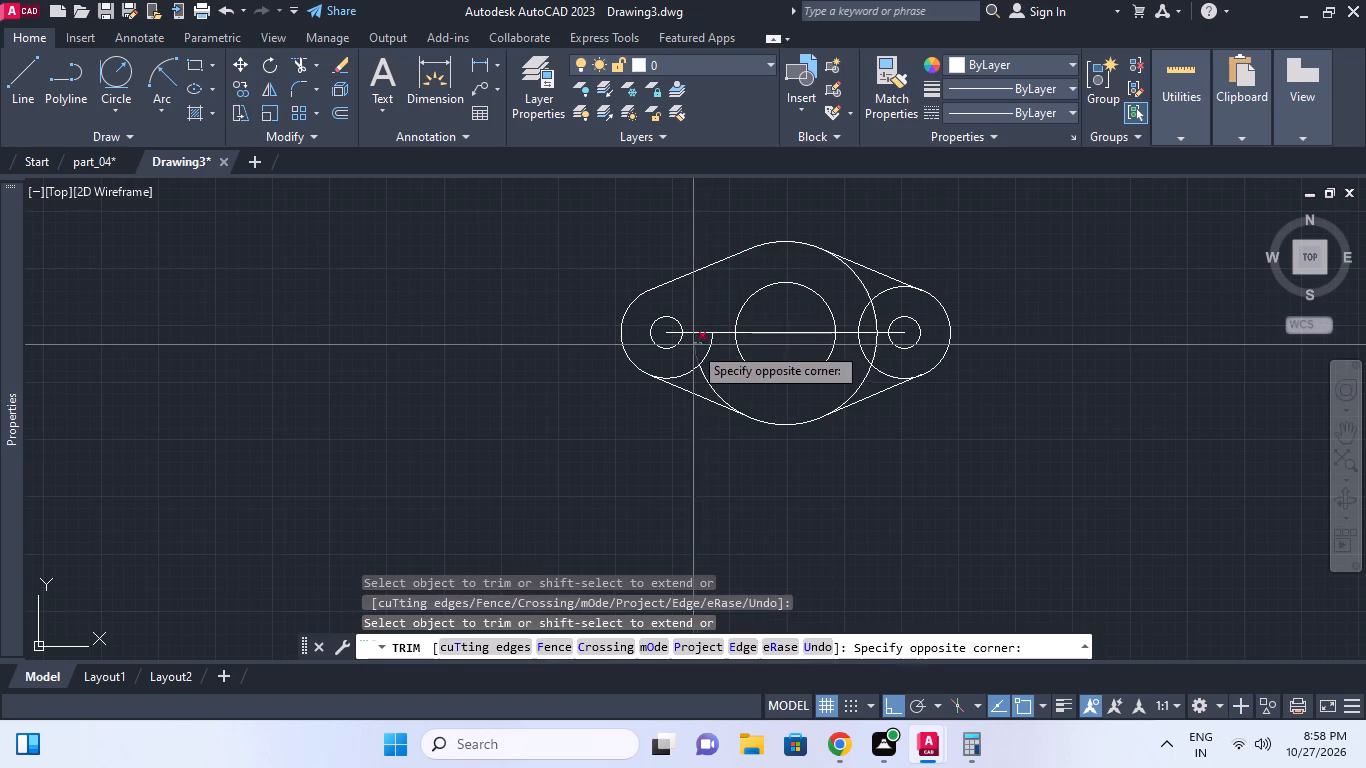
{"action": "left_click", "coordinate": [693, 345]}
{"action": "left_click", "coordinate": [711, 360]}
{"action": "left_click", "coordinate": [705, 360]}
{"action": "left_click", "coordinate": [696, 365]}
{"action": "double_click", "coordinate": [700, 373]}
{"action": "left_click", "coordinate": [705, 362]}
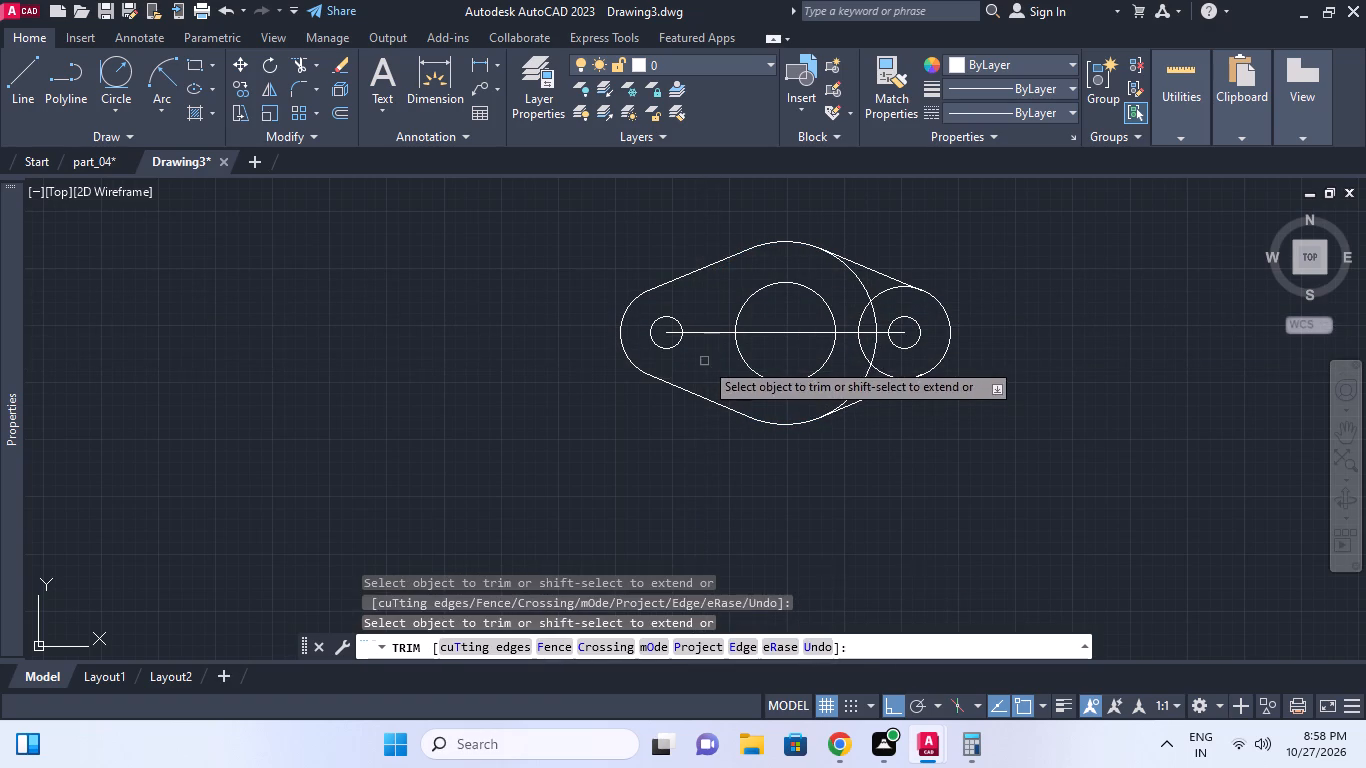
Trim away the arcs of the 40 mm circle and right 10 mm radius circle that lie inside the part outline.
{"action": "left_click", "coordinate": [859, 285]}
{"action": "left_click", "coordinate": [871, 303]}
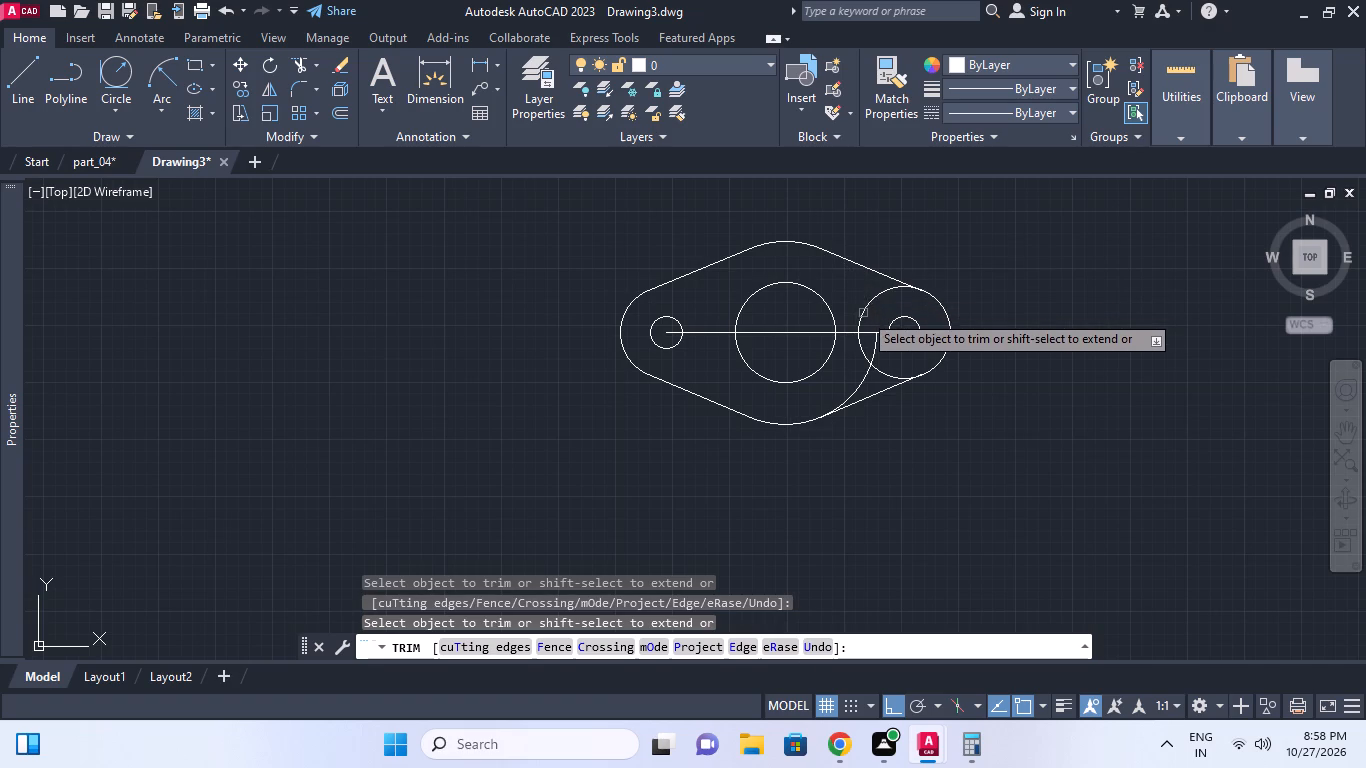
{"action": "left_click", "coordinate": [863, 313]}
{"action": "left_click", "coordinate": [860, 347]}
{"action": "left_click", "coordinate": [870, 348]}
{"action": "triple_click", "coordinate": [874, 364]}
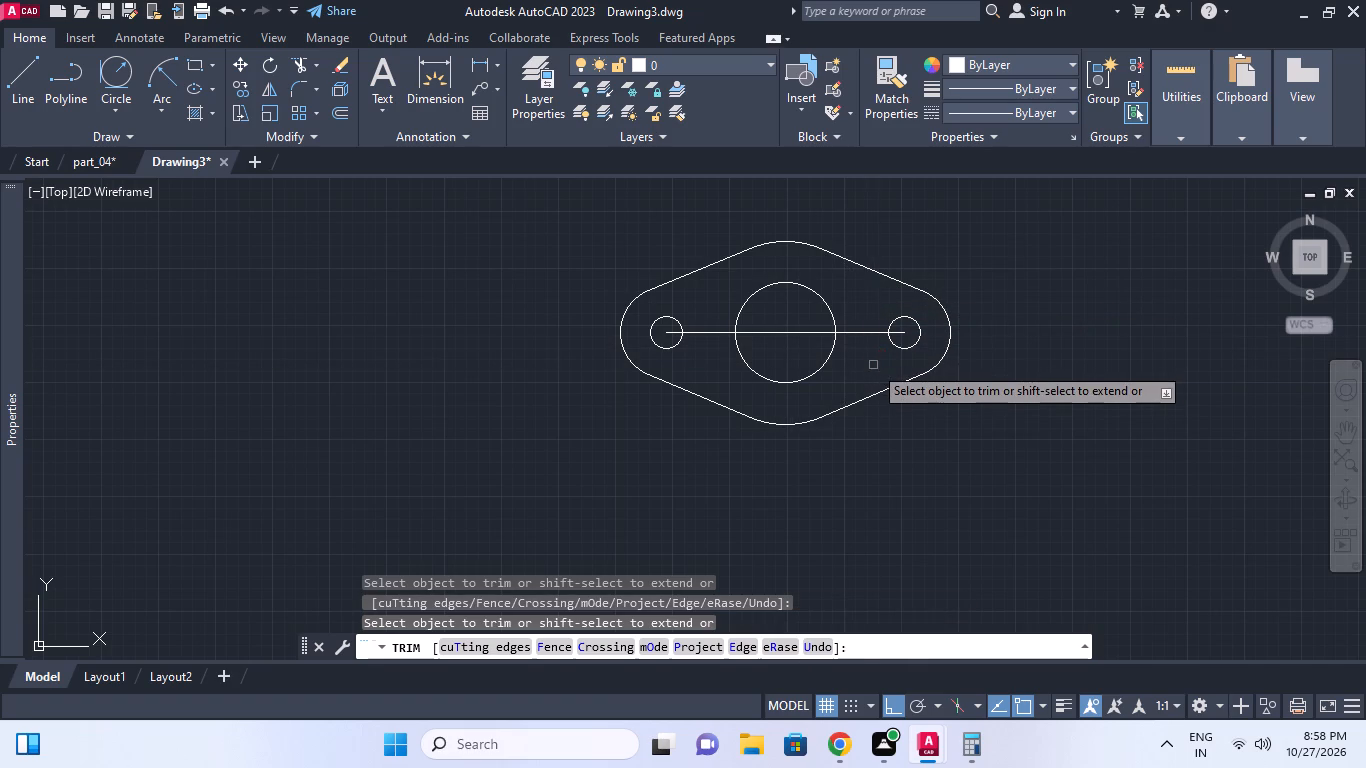
{"action": "left_click", "coordinate": [877, 361]}
{"action": "key", "text": "Escape"}
{"action": "scroll", "coordinate": [465, 277], "scroll_direction": "down", "scroll_amount": 1}
{"action": "key", "text": "Escape"}
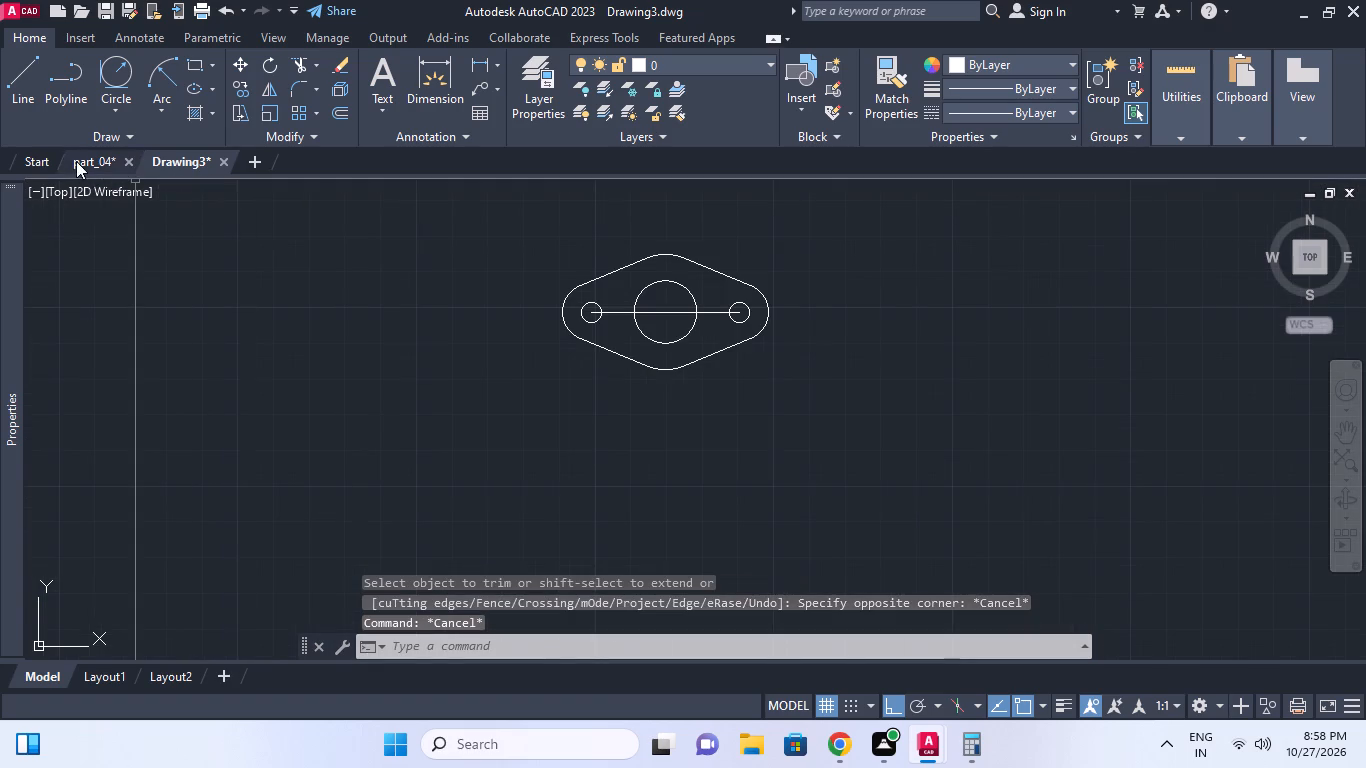
Switch to the part_04 drawing, check it, and close it without saving its changes.
{"action": "left_click", "coordinate": [76, 161]}
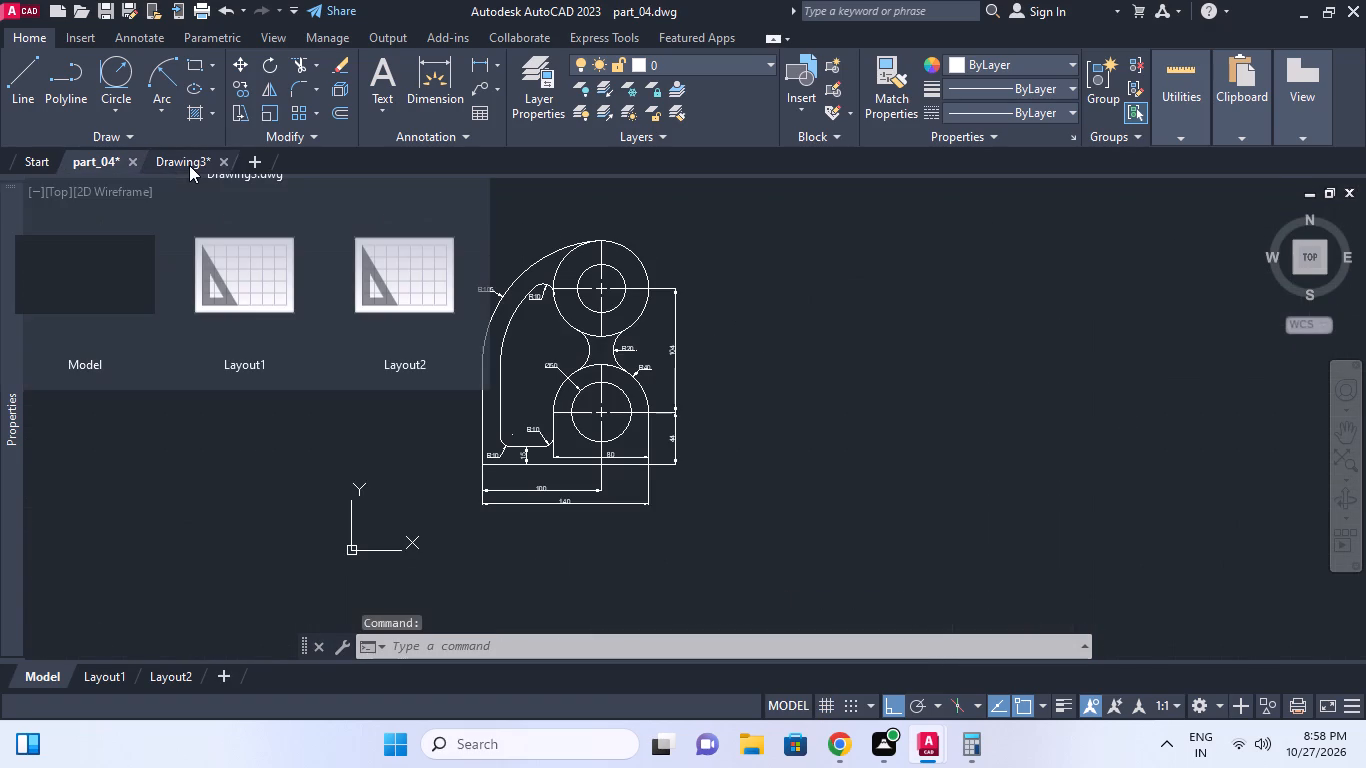
{"action": "scroll", "coordinate": [757, 428], "scroll_direction": "down", "scroll_amount": 4}
{"action": "scroll", "coordinate": [669, 424], "scroll_direction": "up", "scroll_amount": 2}
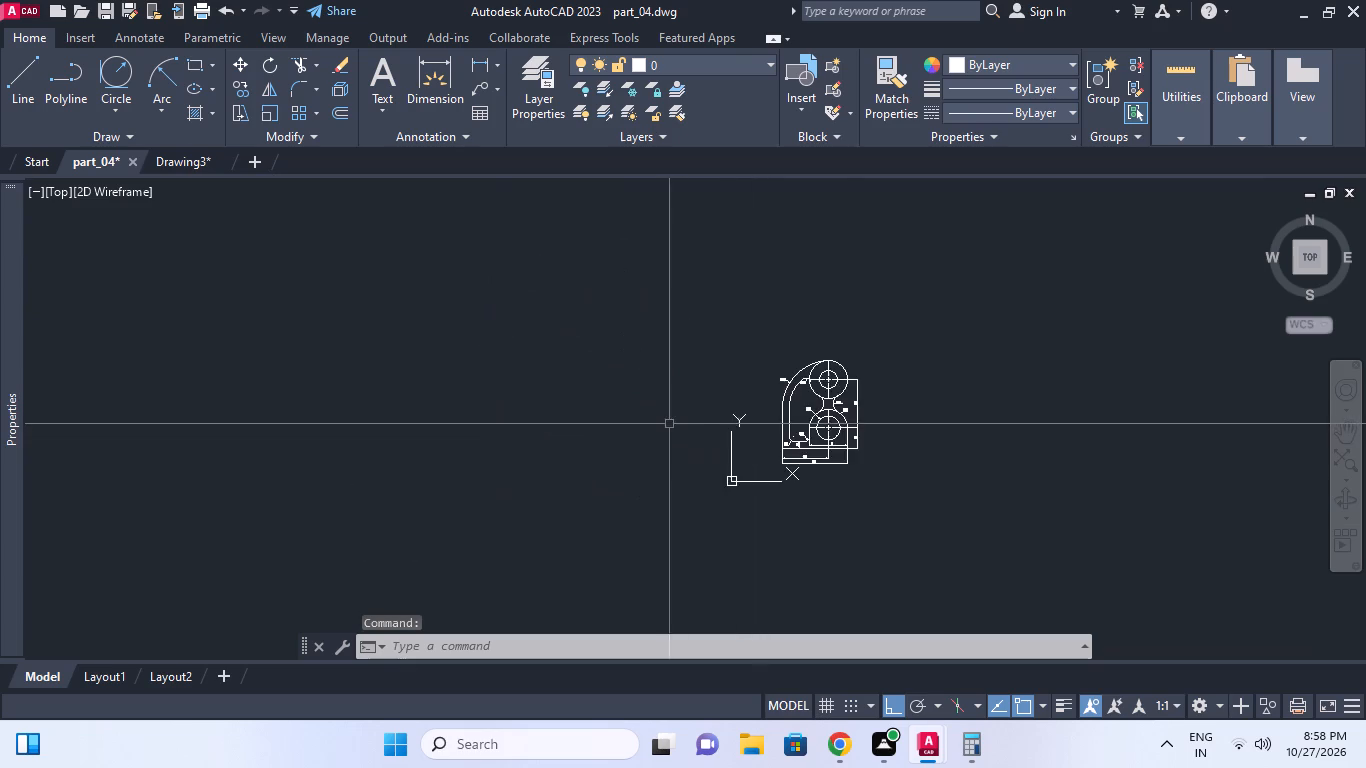
{"action": "scroll", "coordinate": [905, 427], "scroll_direction": "up", "scroll_amount": 2}
{"action": "left_click", "coordinate": [130, 162]}
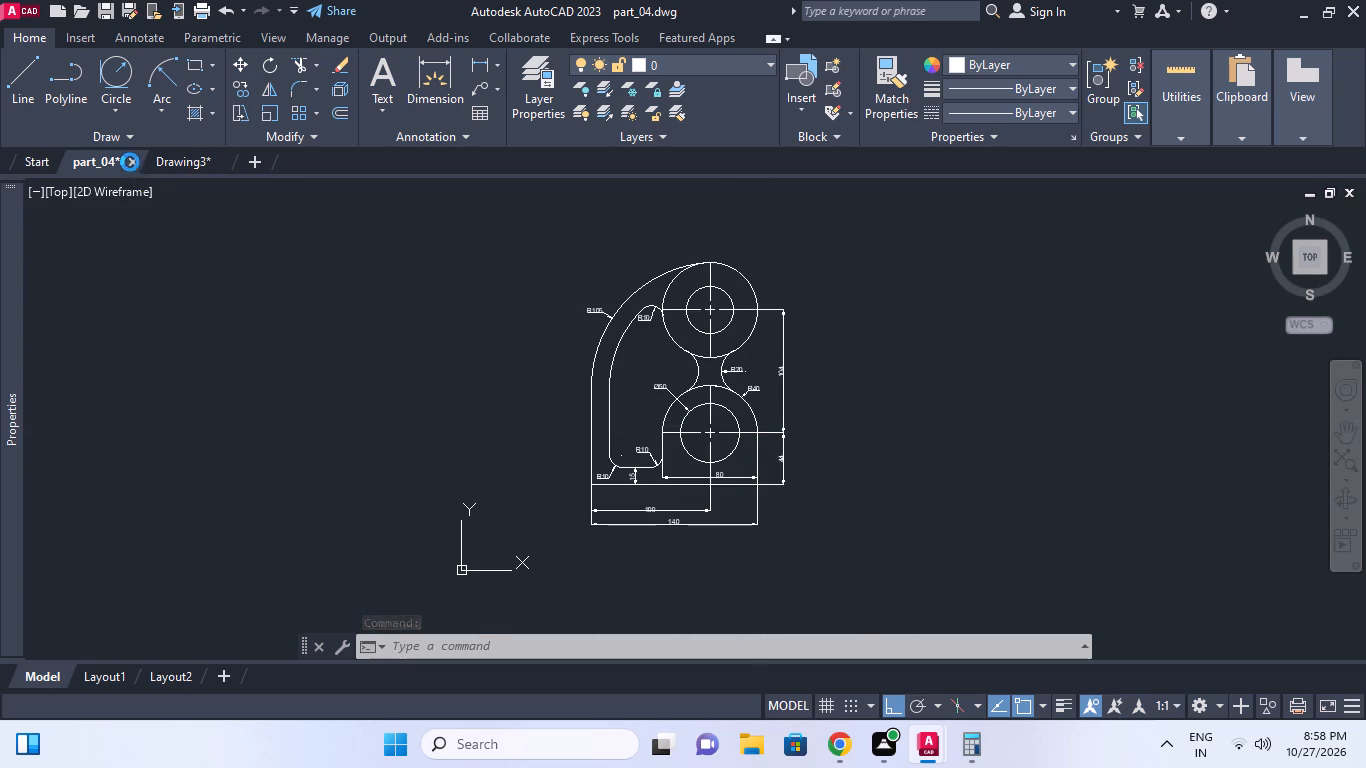
{"action": "left_click", "coordinate": [732, 409]}
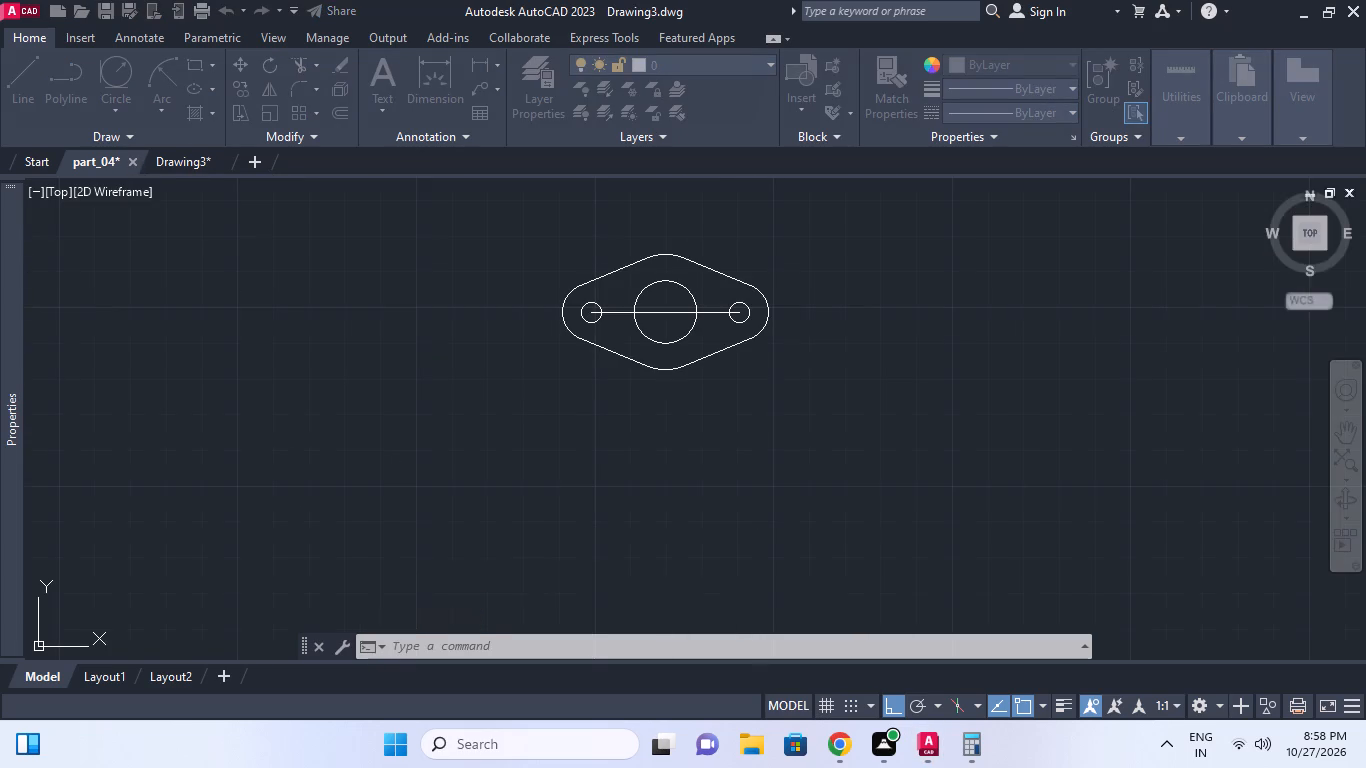
Look through the recent part drawings on the Start page and return to Drawing3.
{"action": "scroll", "coordinate": [724, 338], "scroll_direction": "down", "scroll_amount": 2}
{"action": "middle_click", "coordinate": [724, 338]}
{"action": "scroll", "coordinate": [492, 330], "scroll_direction": "down", "scroll_amount": 2}
{"action": "middle_click_drag", "start_coordinate": [505, 345], "coordinate": [570, 374]}
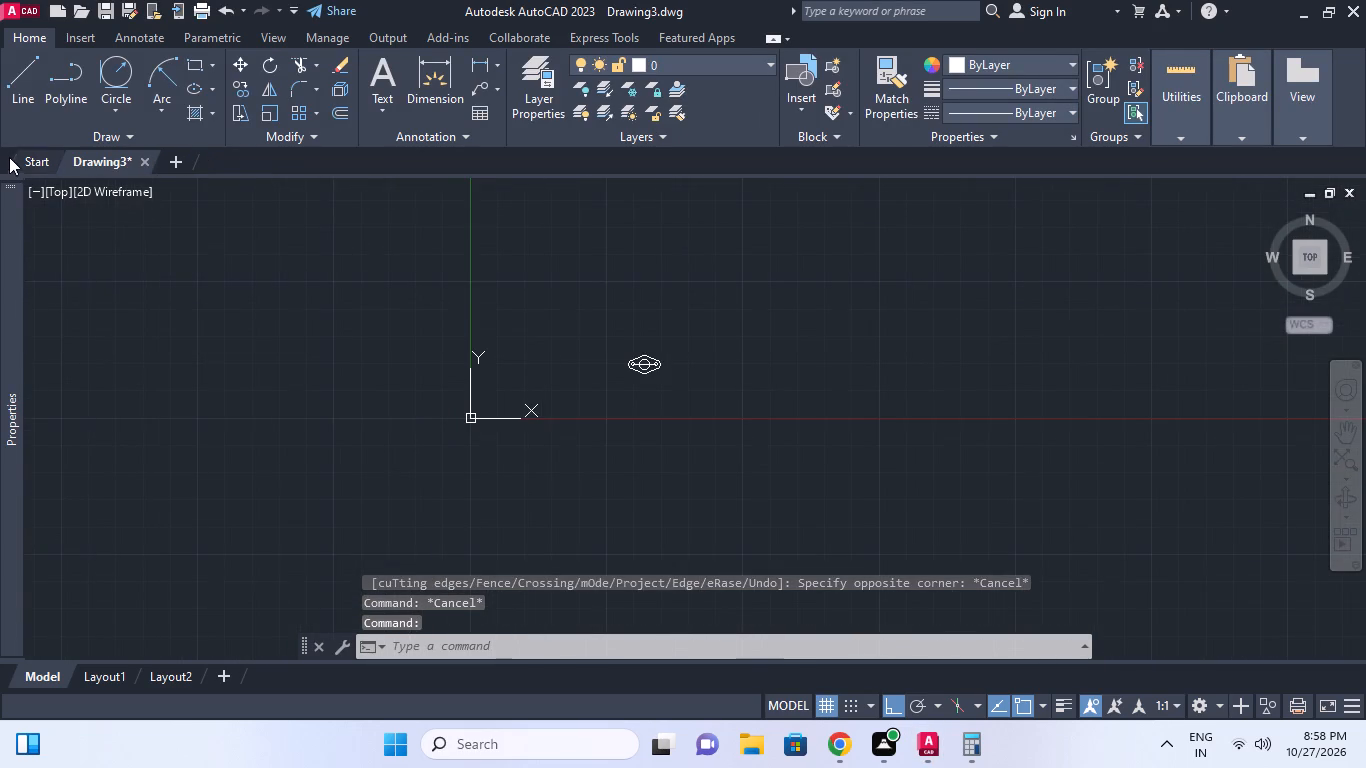
{"action": "left_click", "coordinate": [9, 157]}
{"action": "left_click", "coordinate": [49, 164]}
{"action": "scroll", "coordinate": [689, 419], "scroll_direction": "down", "scroll_amount": 6}
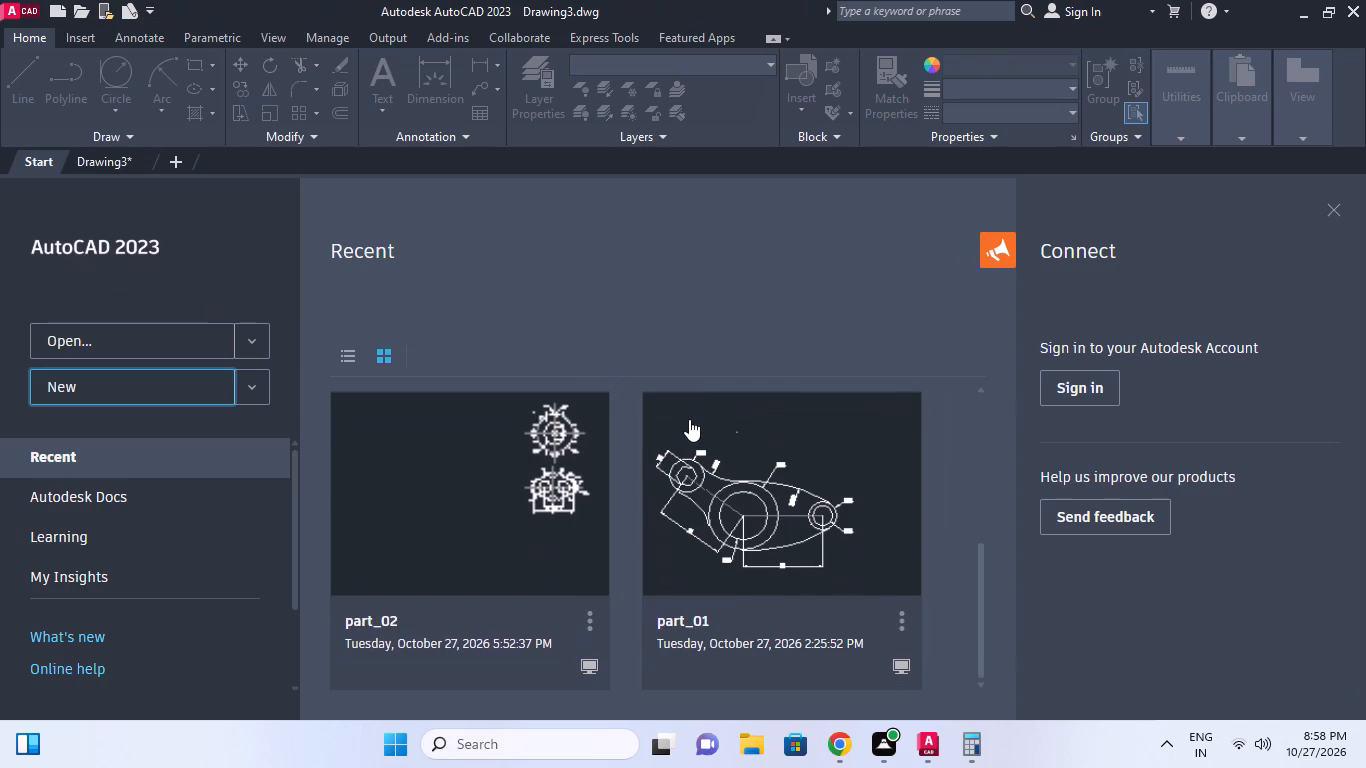
{"action": "scroll", "coordinate": [551, 459], "scroll_direction": "up", "scroll_amount": 4}
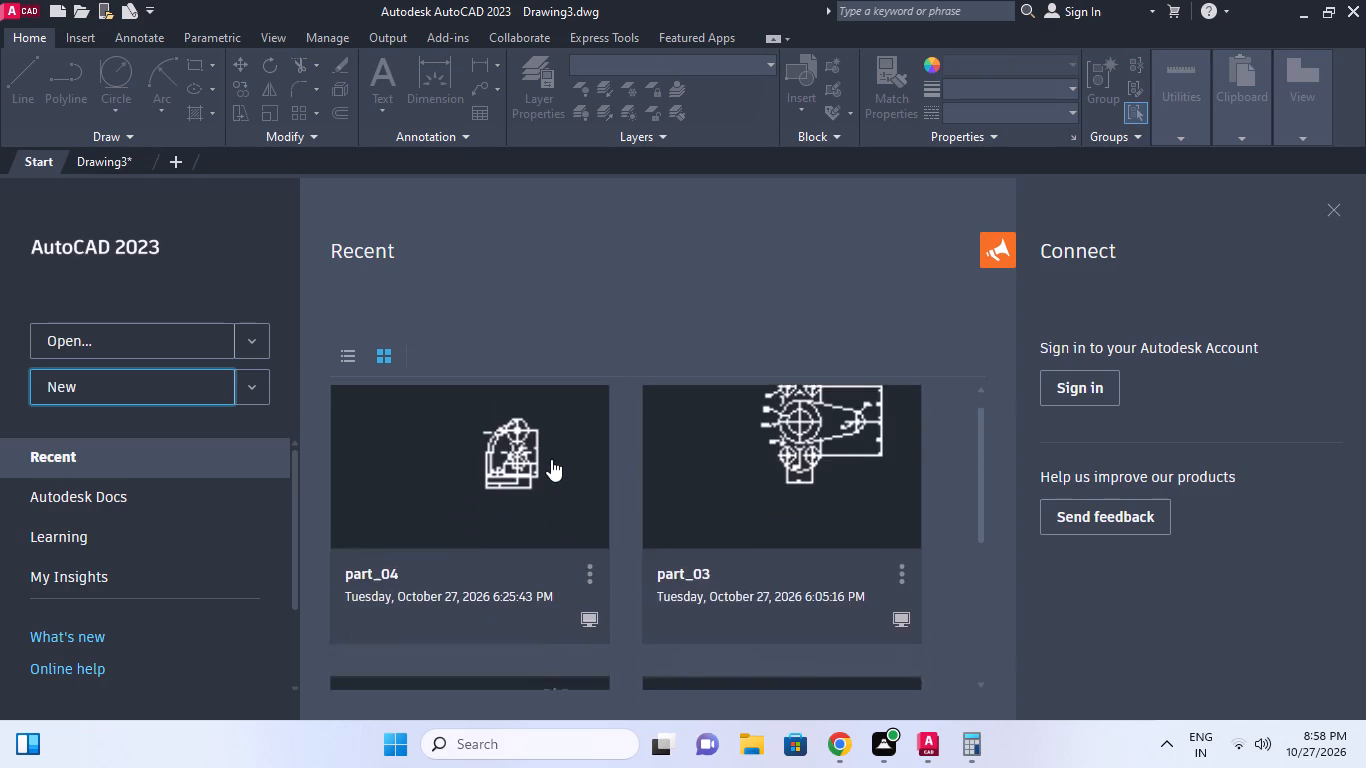
{"action": "scroll", "coordinate": [551, 459], "scroll_direction": "down", "scroll_amount": 4}
{"action": "scroll", "coordinate": [551, 459], "scroll_direction": "up", "scroll_amount": 3}
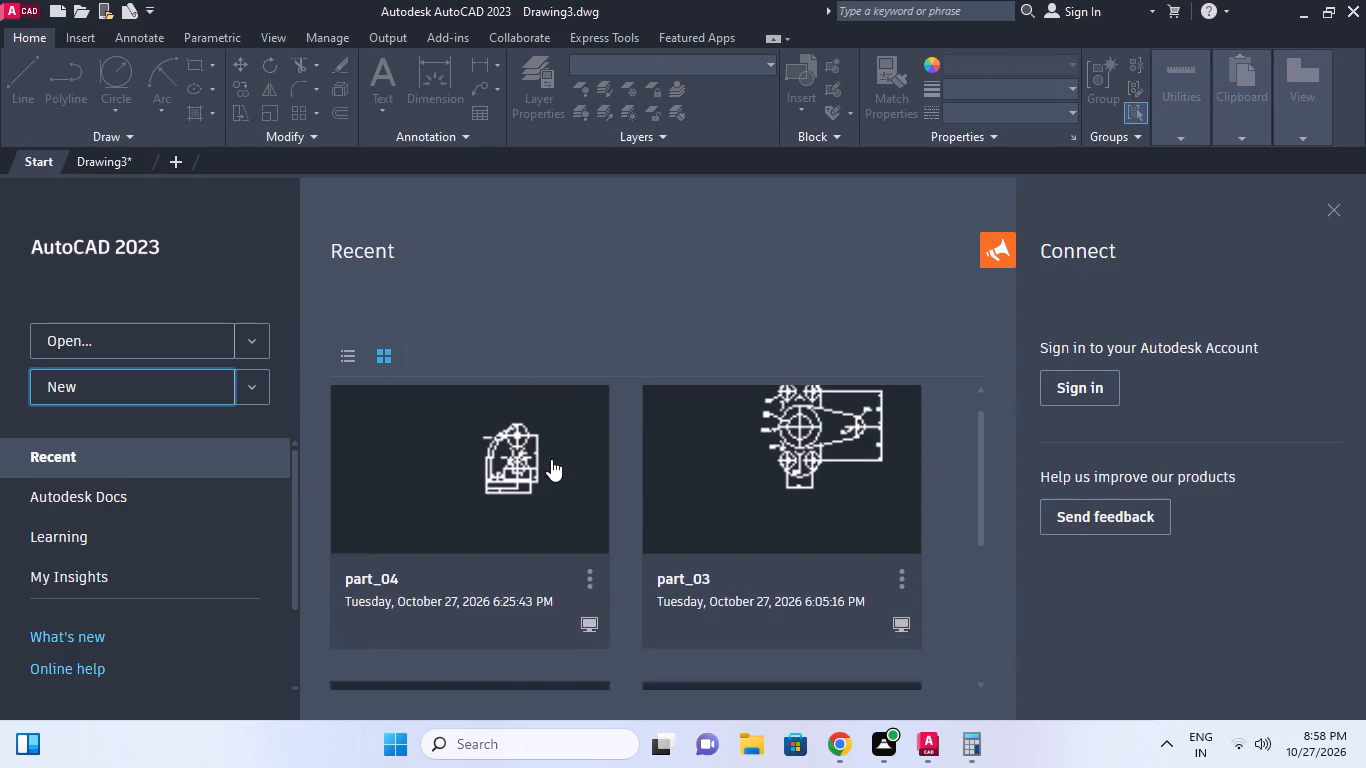
{"action": "left_click", "coordinate": [1328, 206]}
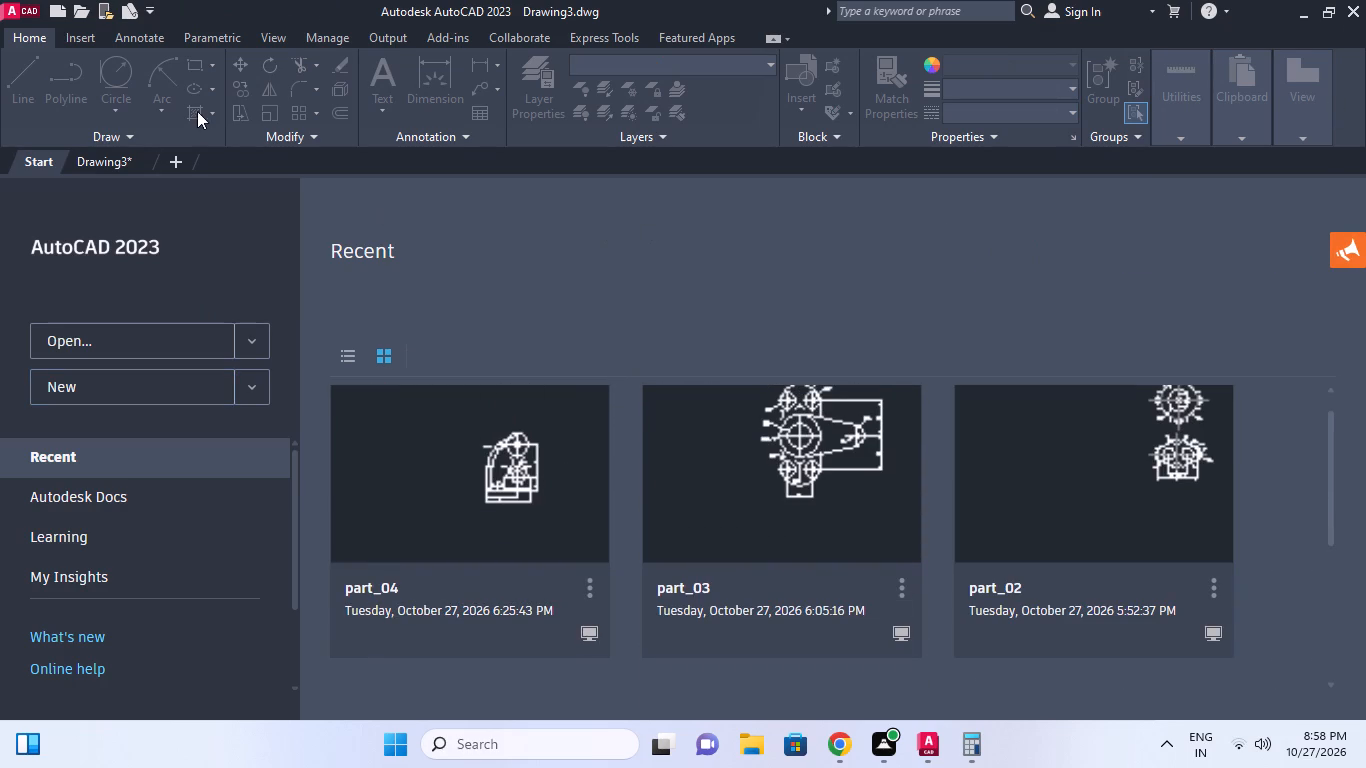
{"action": "left_click", "coordinate": [108, 164]}
{"action": "scroll", "coordinate": [648, 398], "scroll_direction": "up", "scroll_amount": 1}
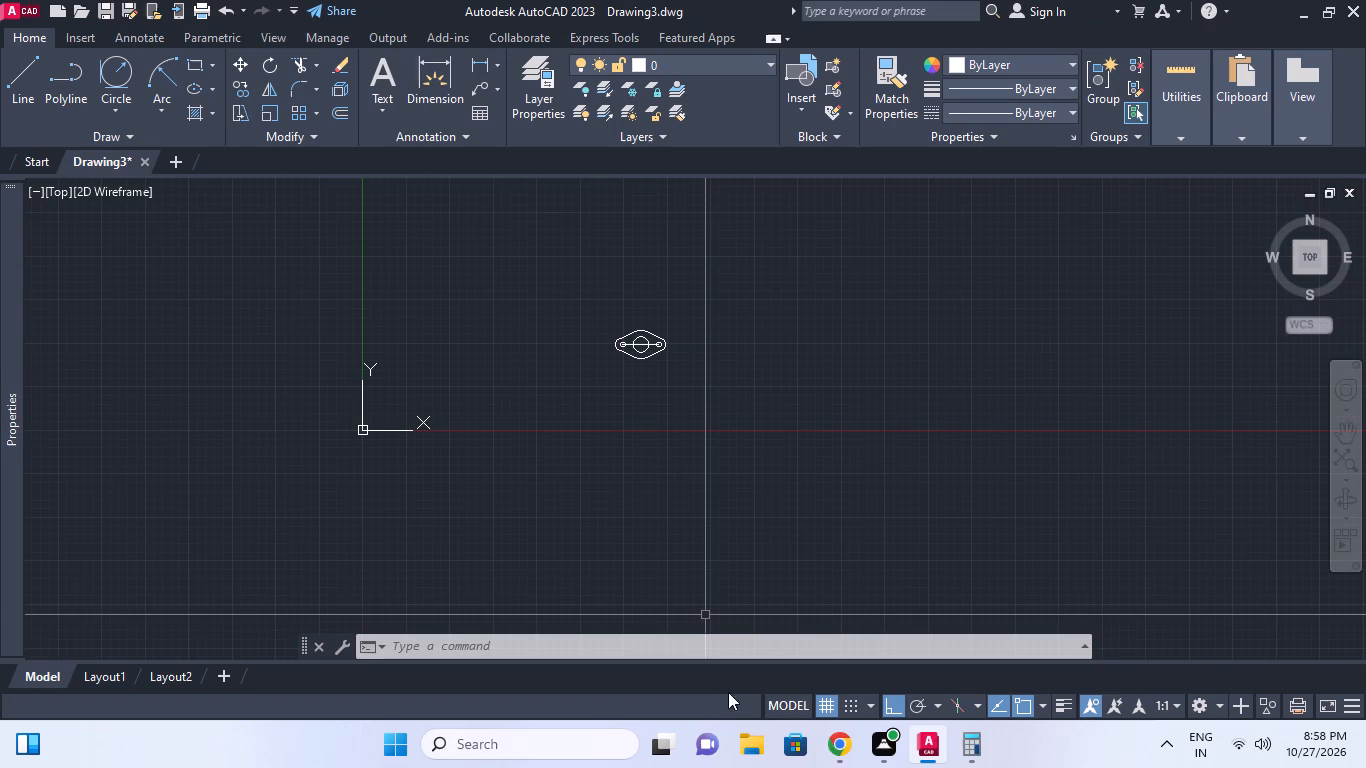
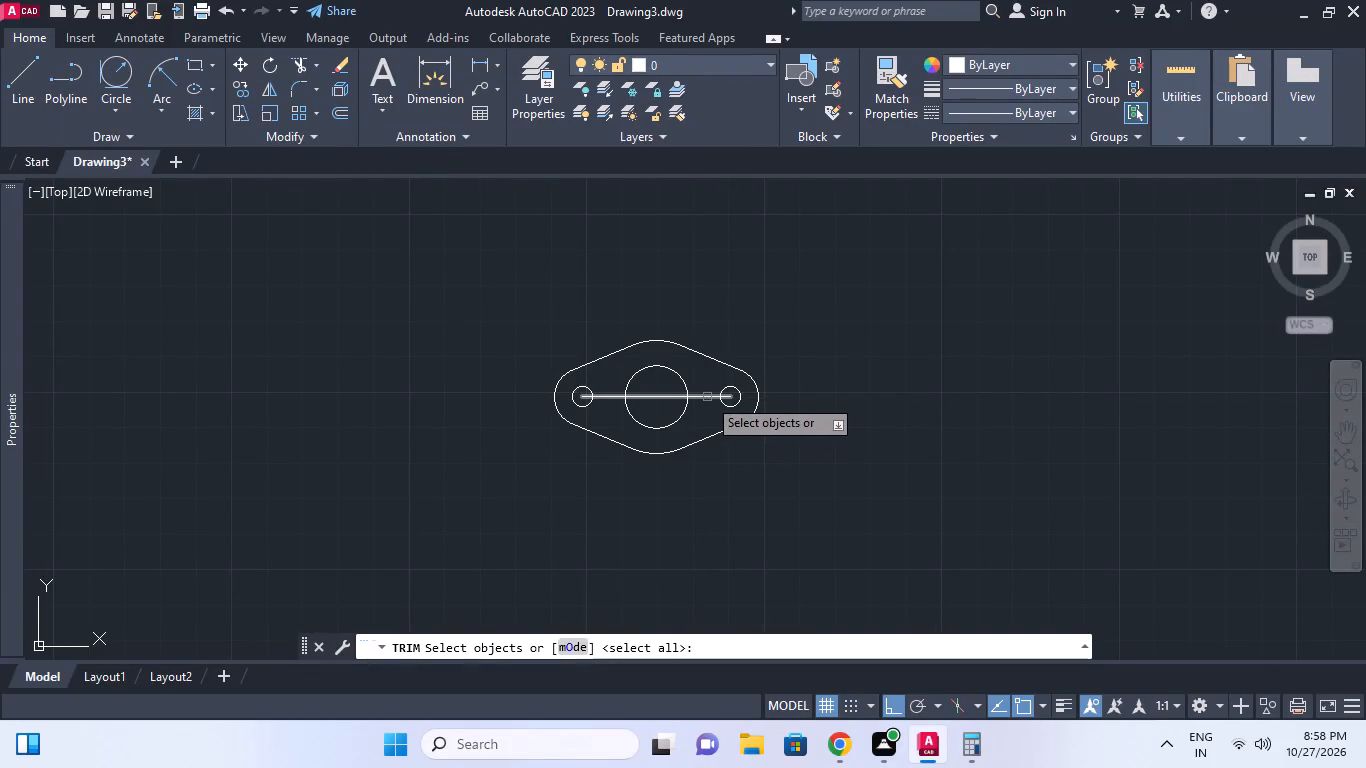
Erase the horizontal construction line joining the centres of the two small end holes.
{"action": "left_click", "coordinate": [707, 397]}
{"action": "right_click", "coordinate": [718, 386]}
{"action": "middle_click", "coordinate": [613, 353]}
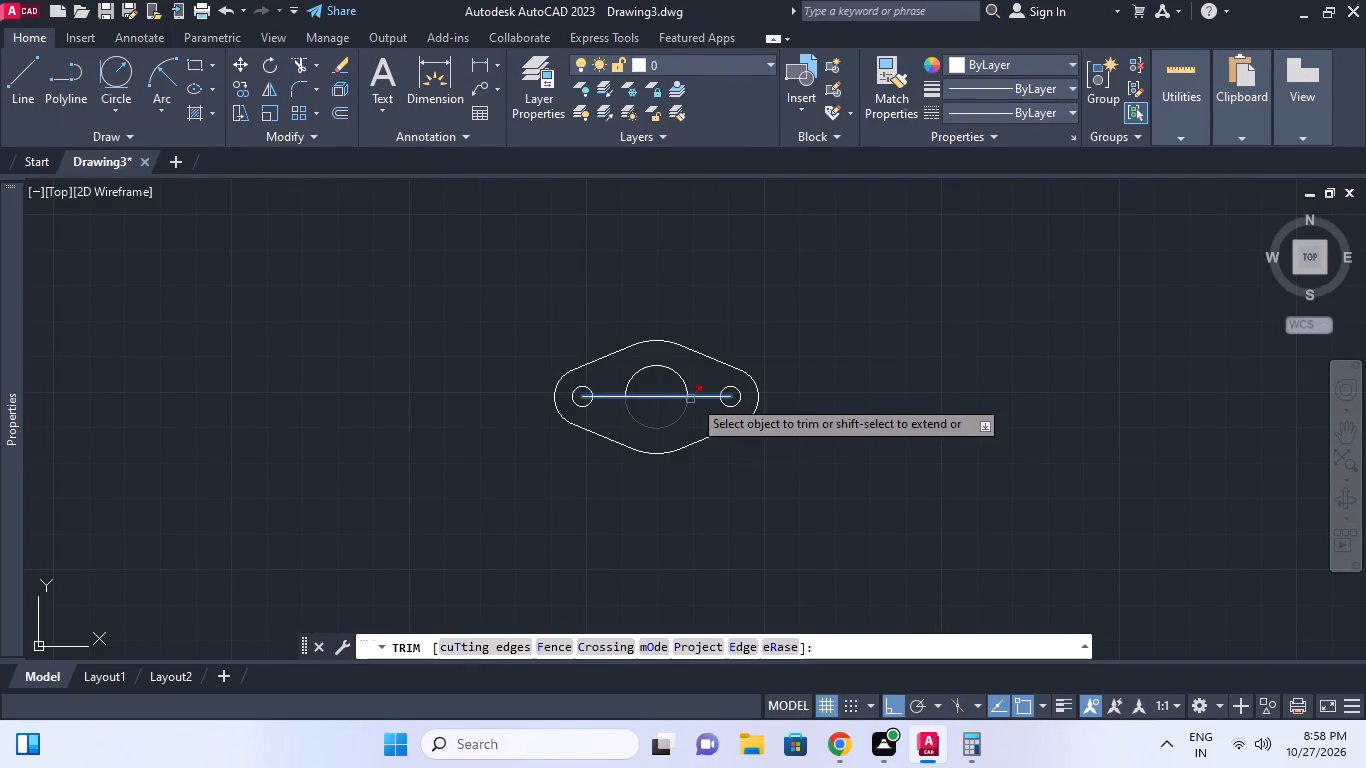
{"action": "key", "text": "e"}
{"action": "key", "text": "space"}
{"action": "key", "text": "Escape"}
{"action": "key", "text": "Escape"}
{"action": "left_click", "coordinate": [698, 399]}
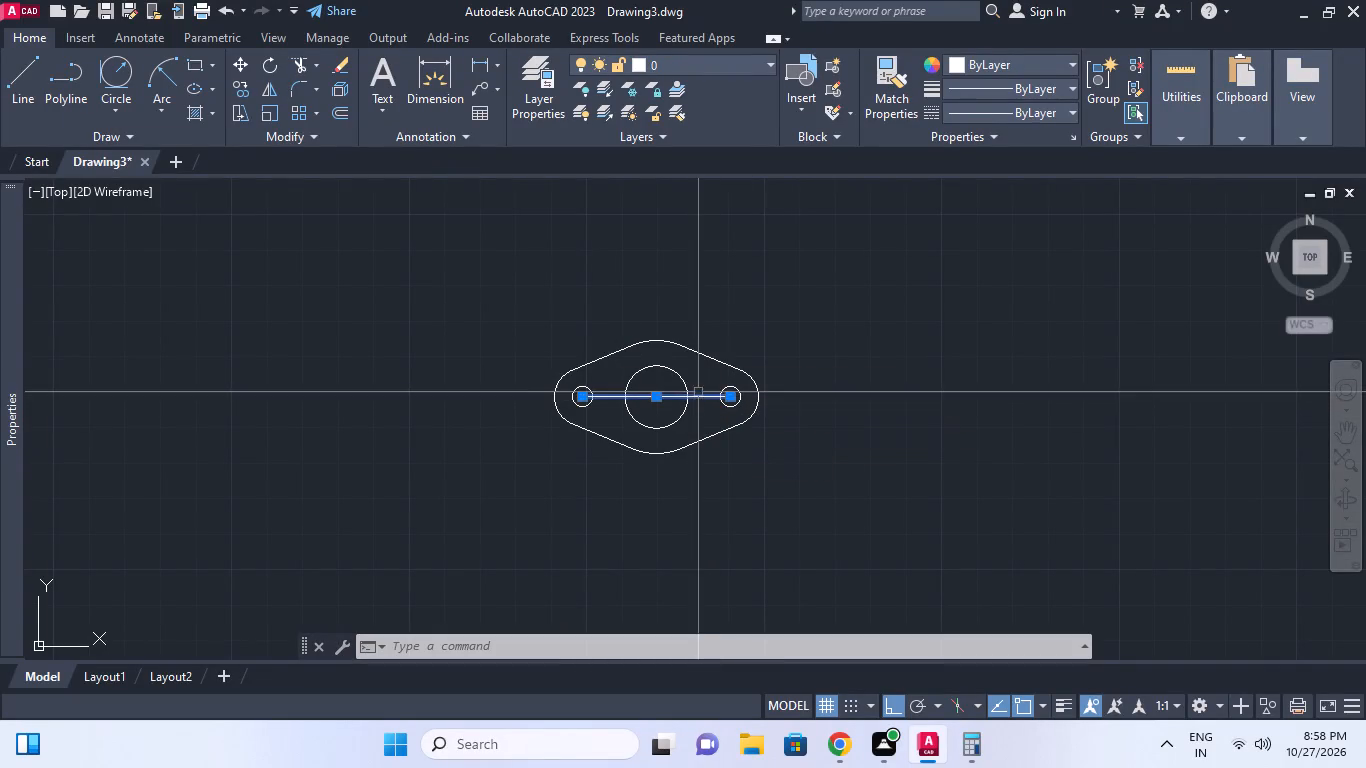
{"action": "key", "text": "e"}
{"action": "key", "text": "space"}
{"action": "key", "text": "Escape"}
{"action": "middle_click", "coordinate": [702, 389]}
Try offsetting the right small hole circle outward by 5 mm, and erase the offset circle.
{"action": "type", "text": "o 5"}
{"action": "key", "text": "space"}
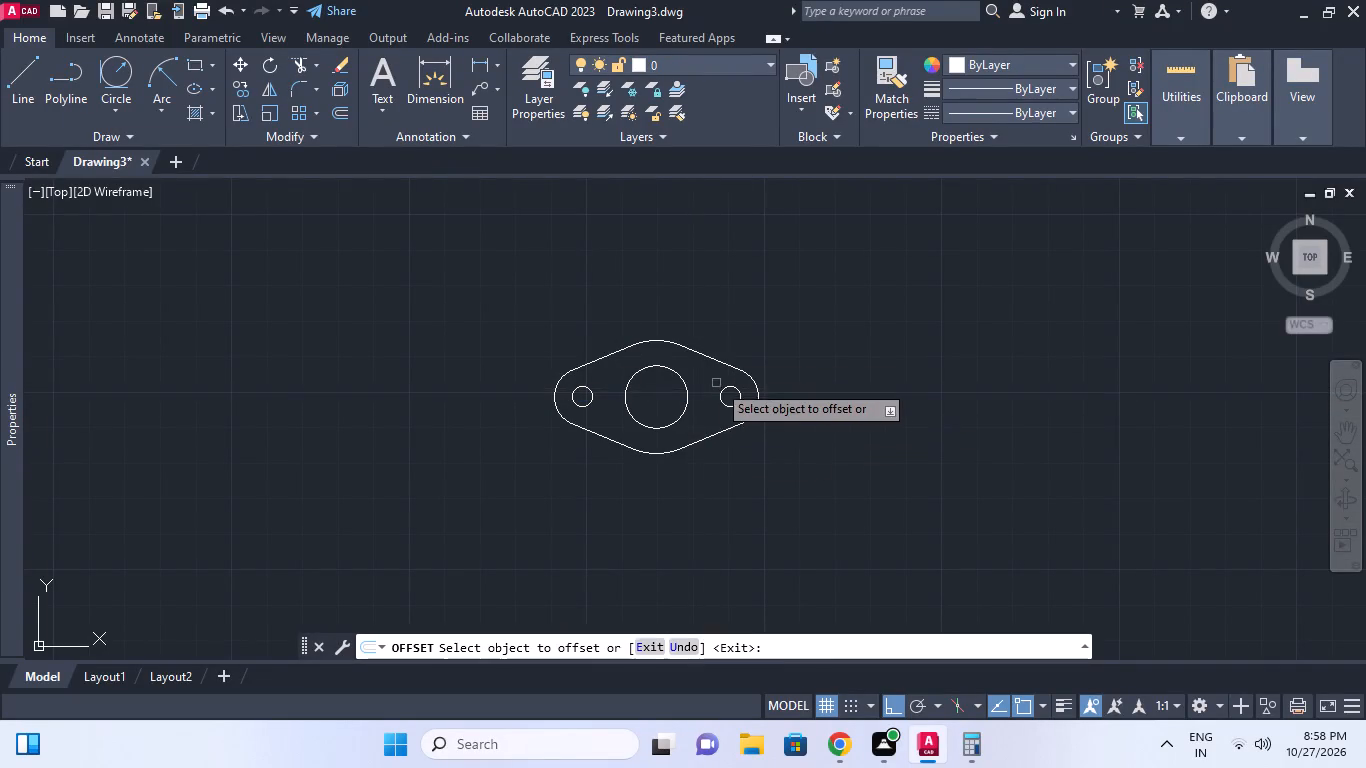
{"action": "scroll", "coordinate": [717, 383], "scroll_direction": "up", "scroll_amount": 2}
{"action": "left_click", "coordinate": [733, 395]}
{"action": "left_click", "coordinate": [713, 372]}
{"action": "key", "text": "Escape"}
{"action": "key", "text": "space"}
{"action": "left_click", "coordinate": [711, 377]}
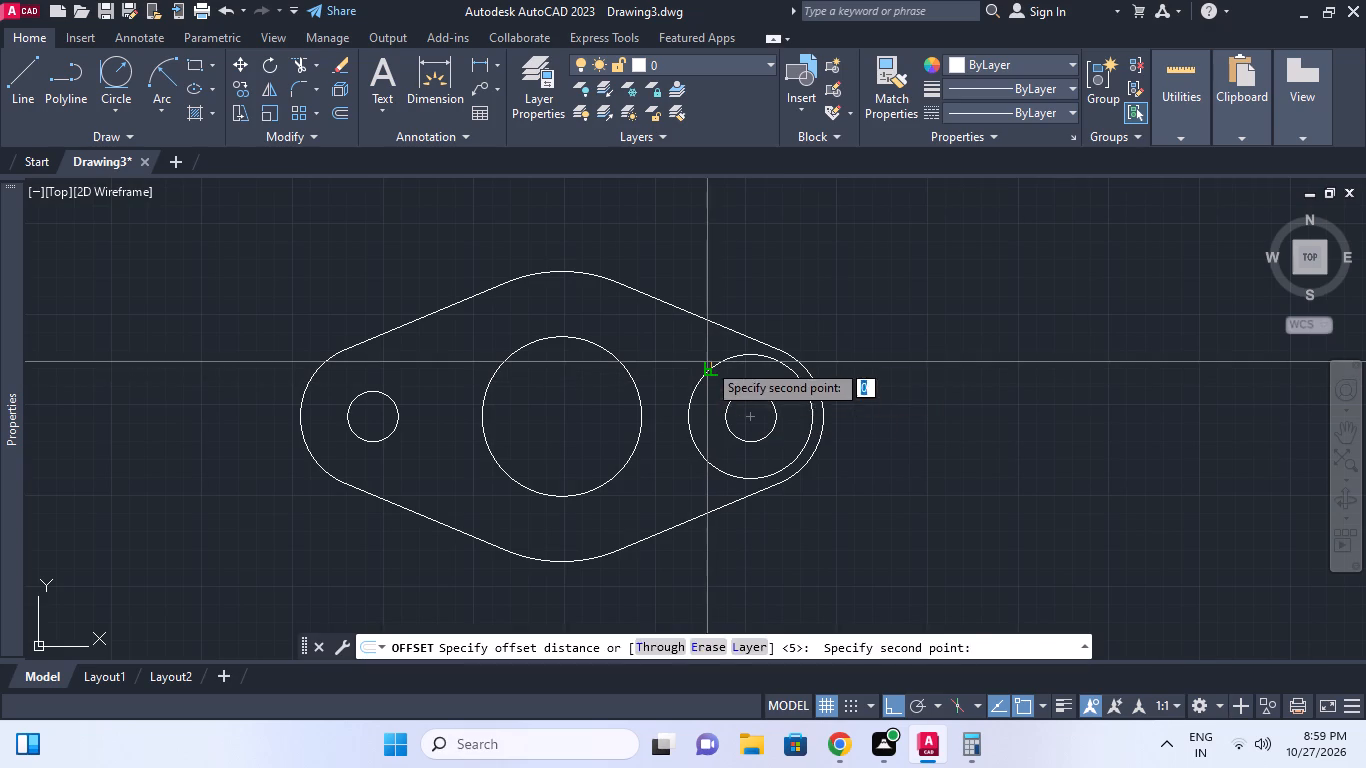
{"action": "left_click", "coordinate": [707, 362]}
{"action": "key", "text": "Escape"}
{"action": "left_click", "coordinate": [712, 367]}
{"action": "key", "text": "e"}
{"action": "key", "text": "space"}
Offset the two small end hole circles and the central hole circle outward by 3 mm each.
{"action": "type", "text": "o 3"}
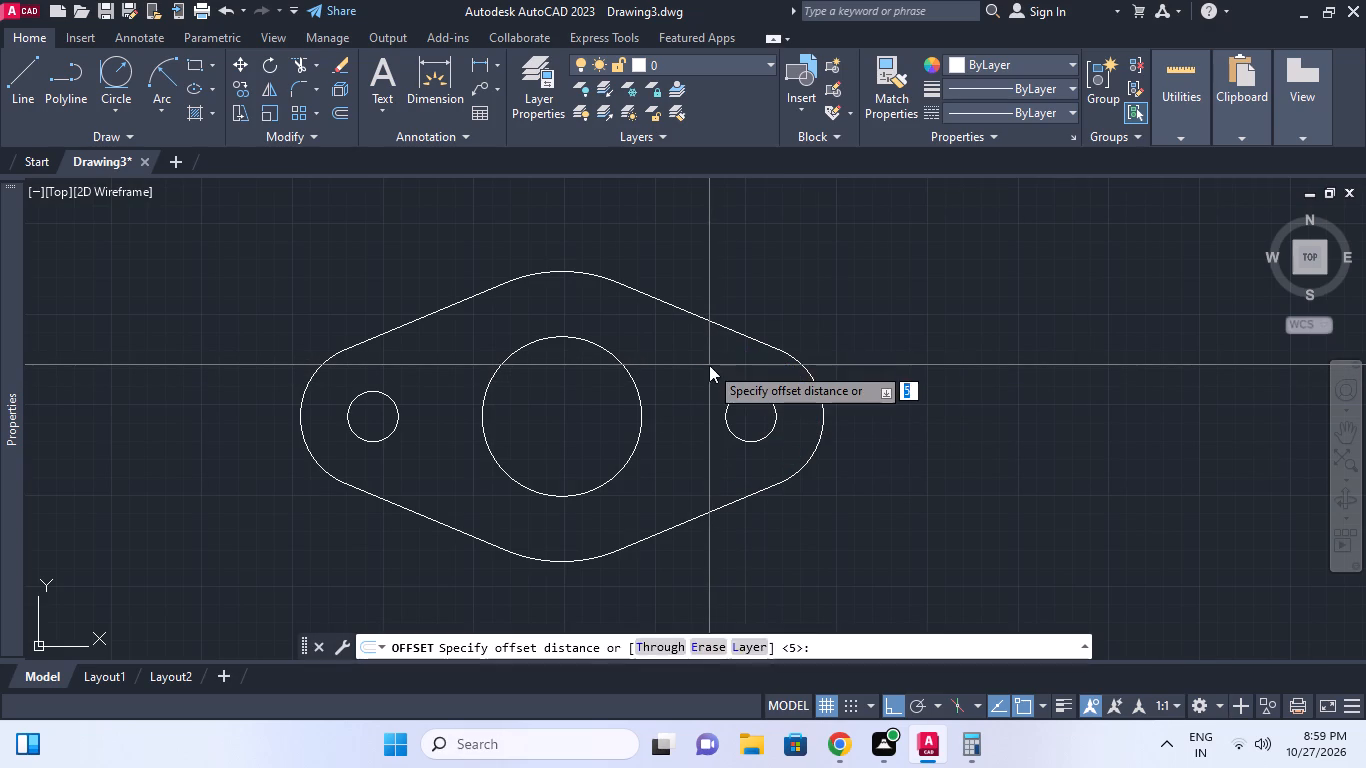
{"action": "key", "text": "space"}
{"action": "left_click", "coordinate": [716, 396]}
{"action": "left_click", "coordinate": [723, 403]}
{"action": "left_click", "coordinate": [717, 381]}
{"action": "left_click", "coordinate": [610, 365]}
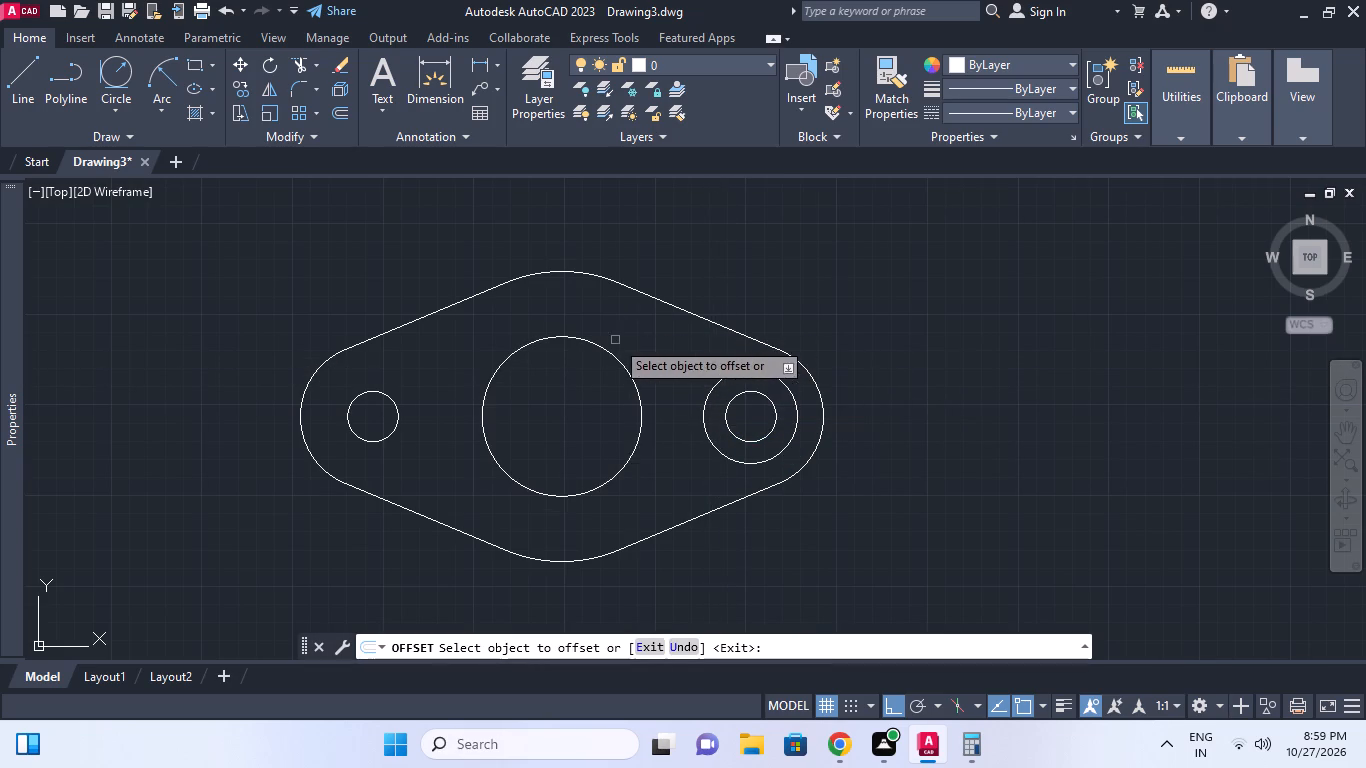
{"action": "left_click", "coordinate": [608, 350]}
{"action": "left_click", "coordinate": [617, 332]}
{"action": "left_click", "coordinate": [385, 394]}
{"action": "left_click", "coordinate": [397, 363]}
{"action": "key", "text": "Escape"}
{"action": "middle_click", "coordinate": [427, 368]}
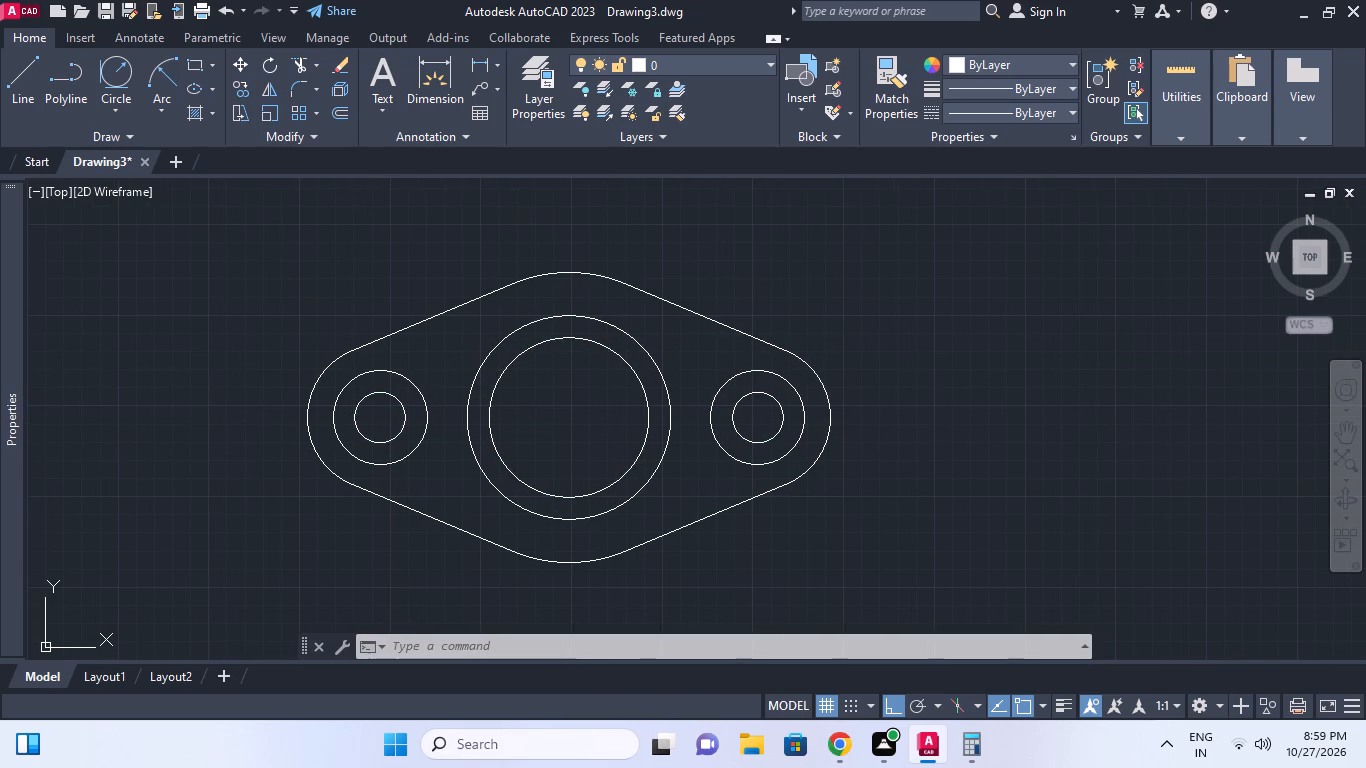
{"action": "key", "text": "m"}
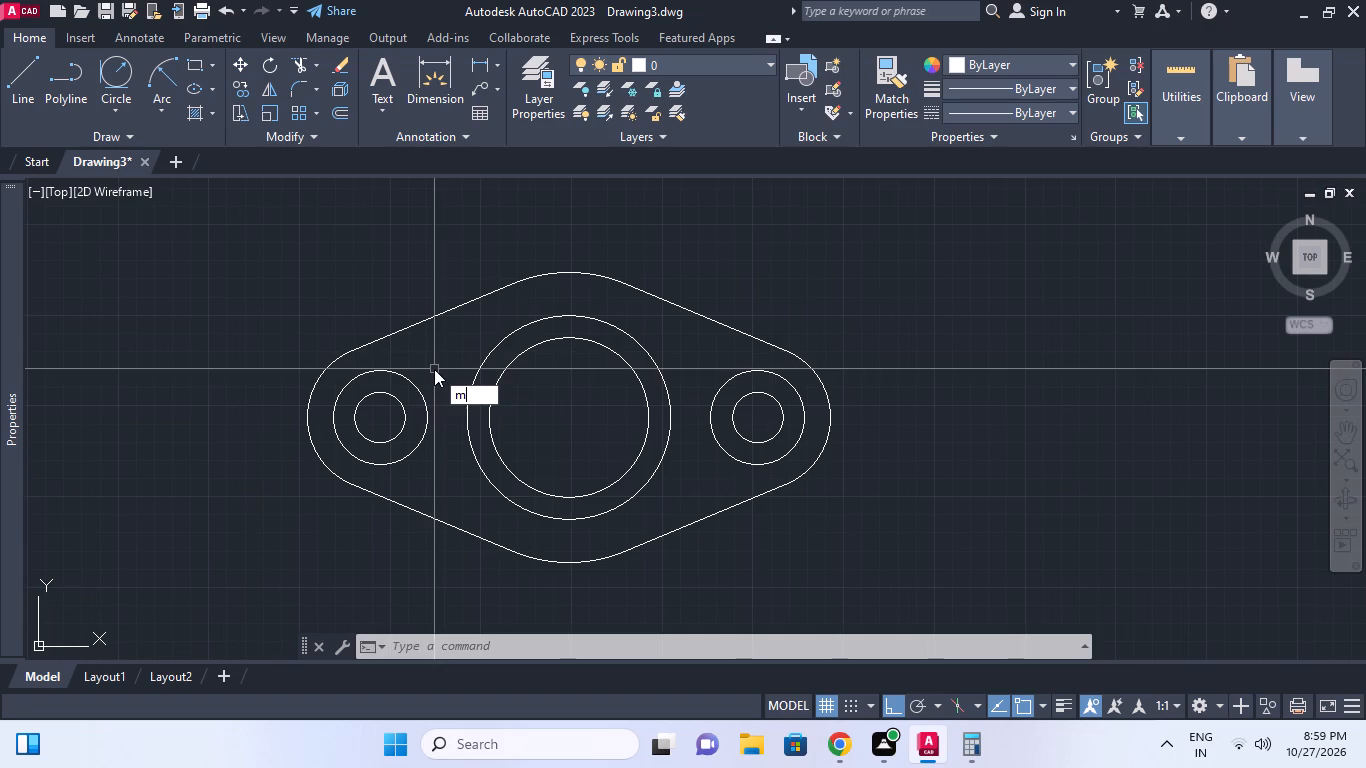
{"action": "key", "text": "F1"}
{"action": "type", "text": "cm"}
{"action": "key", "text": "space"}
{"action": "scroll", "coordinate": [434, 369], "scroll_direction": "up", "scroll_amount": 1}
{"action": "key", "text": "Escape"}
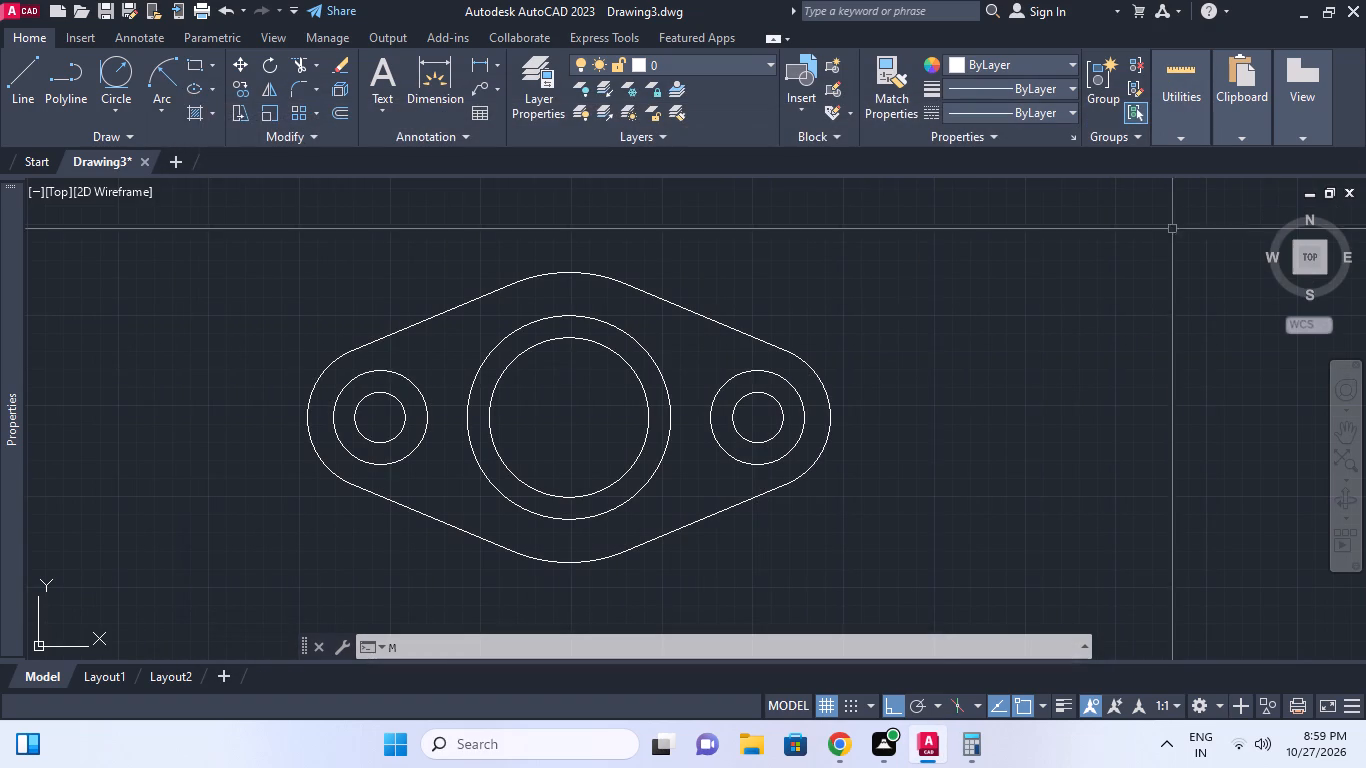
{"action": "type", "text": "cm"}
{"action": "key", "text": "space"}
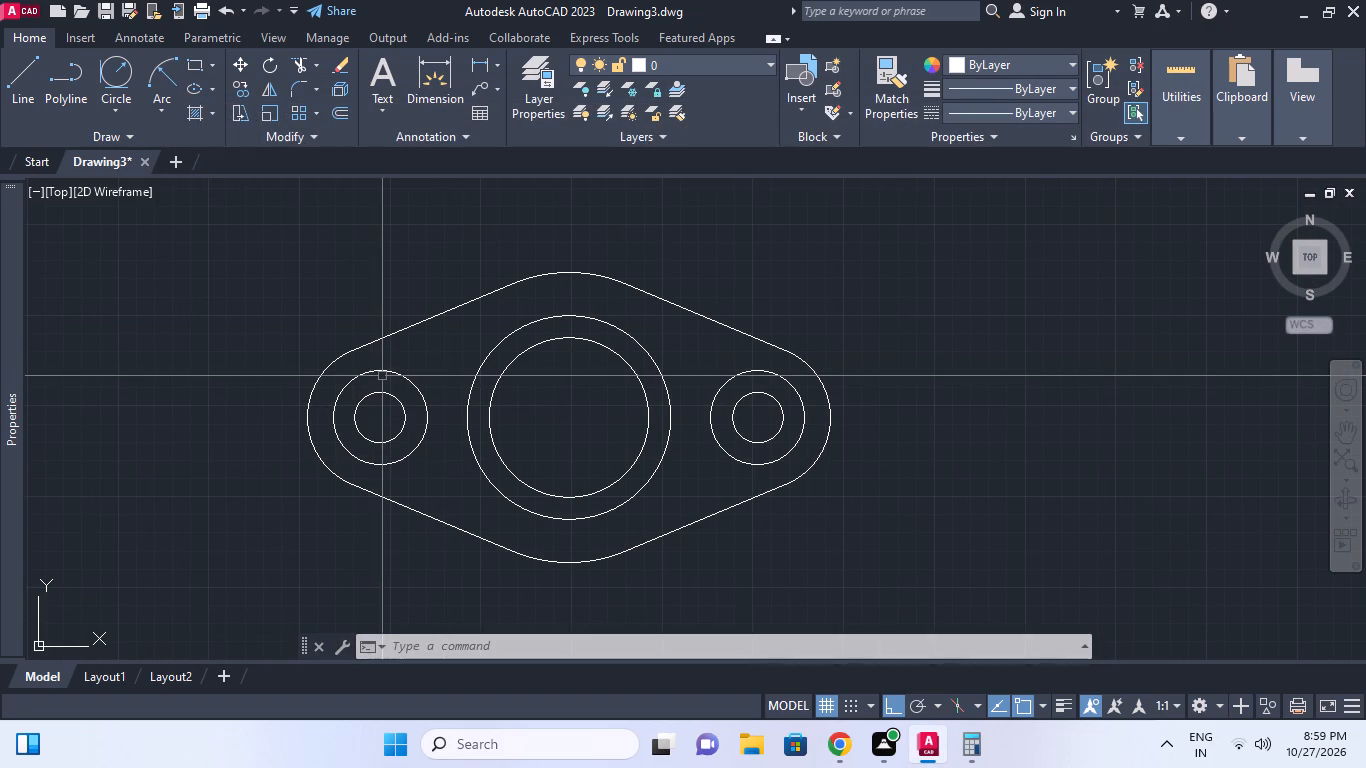
Add centre marks to the left, right and central offset circles.
{"action": "type", "text": "cm"}
{"action": "key", "text": "space"}
{"action": "double_click", "coordinate": [398, 368]}
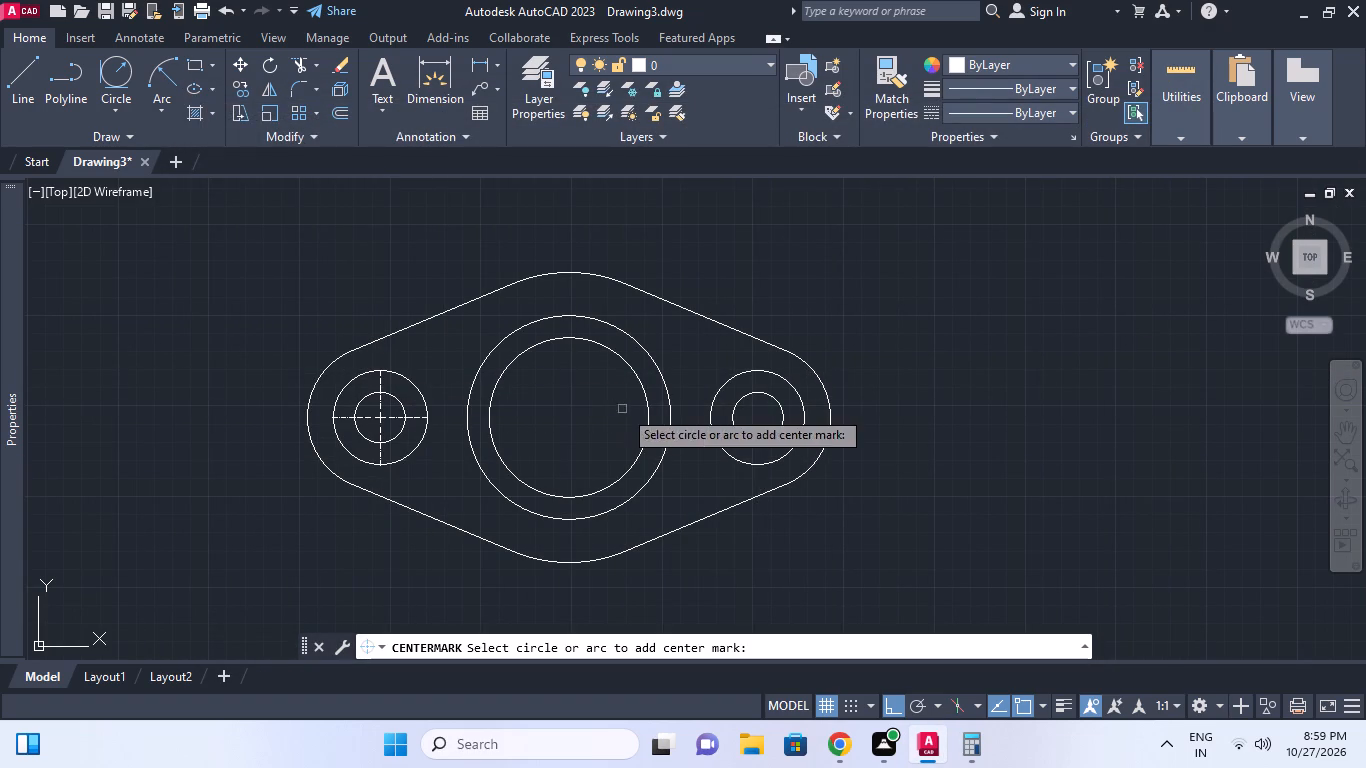
{"action": "left_click", "coordinate": [729, 379]}
{"action": "left_click", "coordinate": [650, 350]}
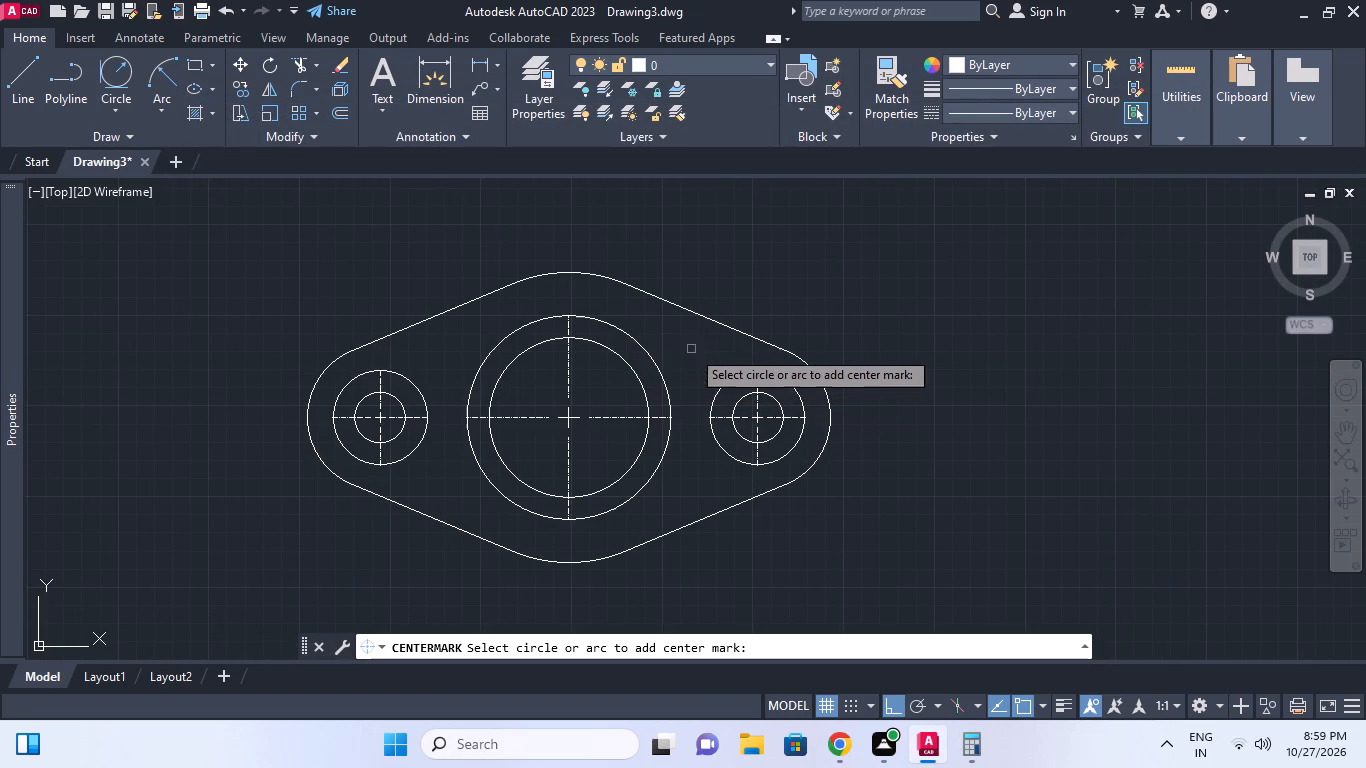
{"action": "key", "text": "Escape"}
Erase the three offset circles around the holes, keeping their centre marks.
{"action": "left_click", "coordinate": [744, 380]}
{"action": "left_click", "coordinate": [730, 373]}
{"action": "key", "text": "e"}
{"action": "key", "text": "space"}
{"action": "left_click", "coordinate": [390, 372]}
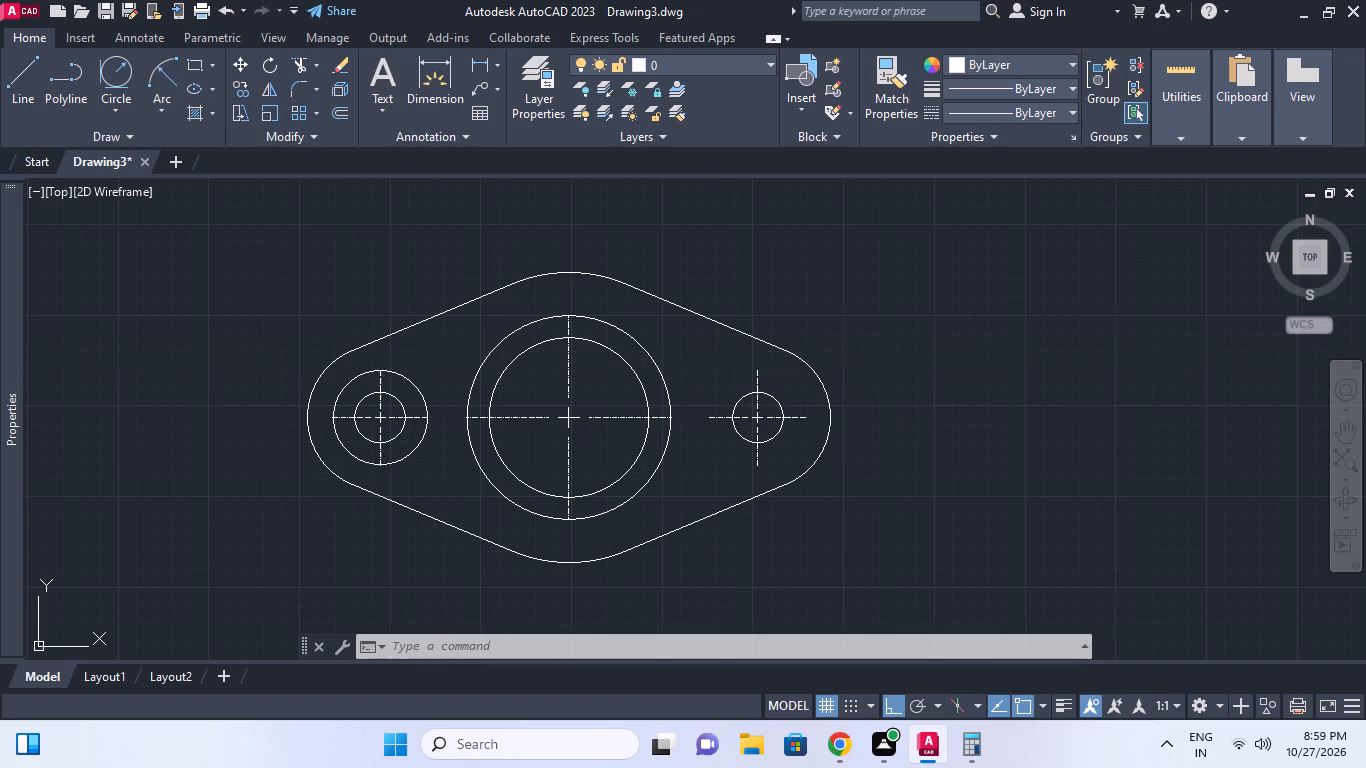
{"action": "key", "text": "e"}
{"action": "key", "text": "space"}
{"action": "scroll", "coordinate": [586, 374], "scroll_direction": "down", "scroll_amount": 2}
{"action": "middle_click_drag", "start_coordinate": [596, 378], "coordinate": [625, 383]}
{"action": "key", "text": "Escape"}
{"action": "scroll", "coordinate": [645, 381], "scroll_direction": "up", "scroll_amount": 1}
{"action": "left_click", "coordinate": [645, 378]}
{"action": "key", "text": "e"}
{"action": "key", "text": "space"}
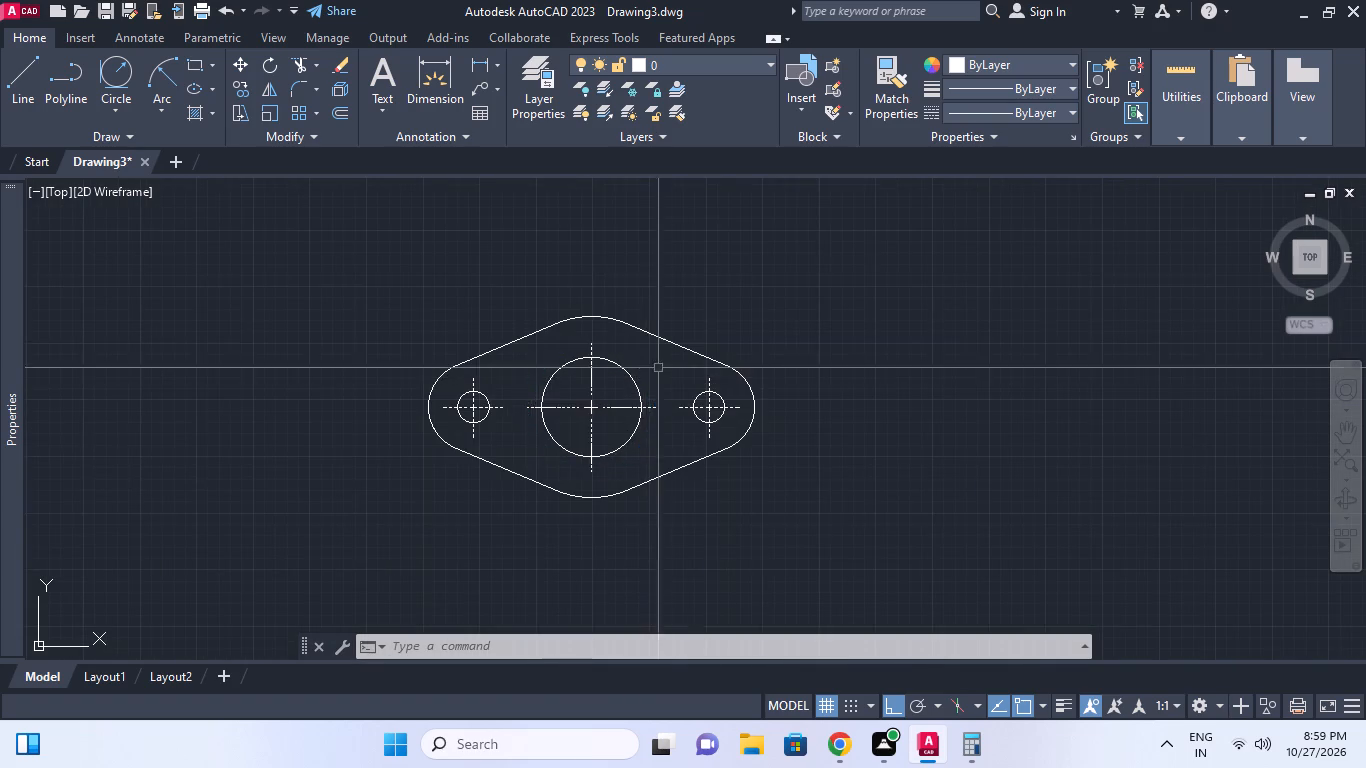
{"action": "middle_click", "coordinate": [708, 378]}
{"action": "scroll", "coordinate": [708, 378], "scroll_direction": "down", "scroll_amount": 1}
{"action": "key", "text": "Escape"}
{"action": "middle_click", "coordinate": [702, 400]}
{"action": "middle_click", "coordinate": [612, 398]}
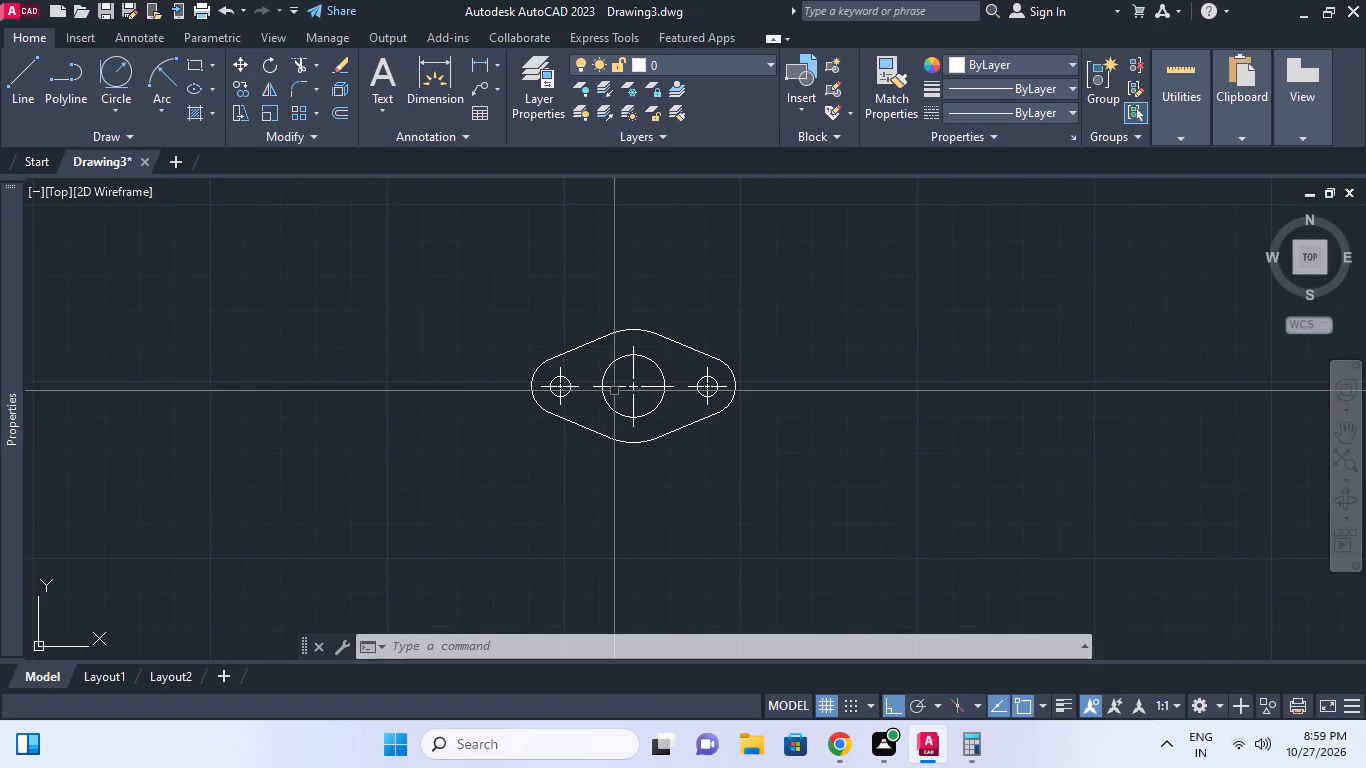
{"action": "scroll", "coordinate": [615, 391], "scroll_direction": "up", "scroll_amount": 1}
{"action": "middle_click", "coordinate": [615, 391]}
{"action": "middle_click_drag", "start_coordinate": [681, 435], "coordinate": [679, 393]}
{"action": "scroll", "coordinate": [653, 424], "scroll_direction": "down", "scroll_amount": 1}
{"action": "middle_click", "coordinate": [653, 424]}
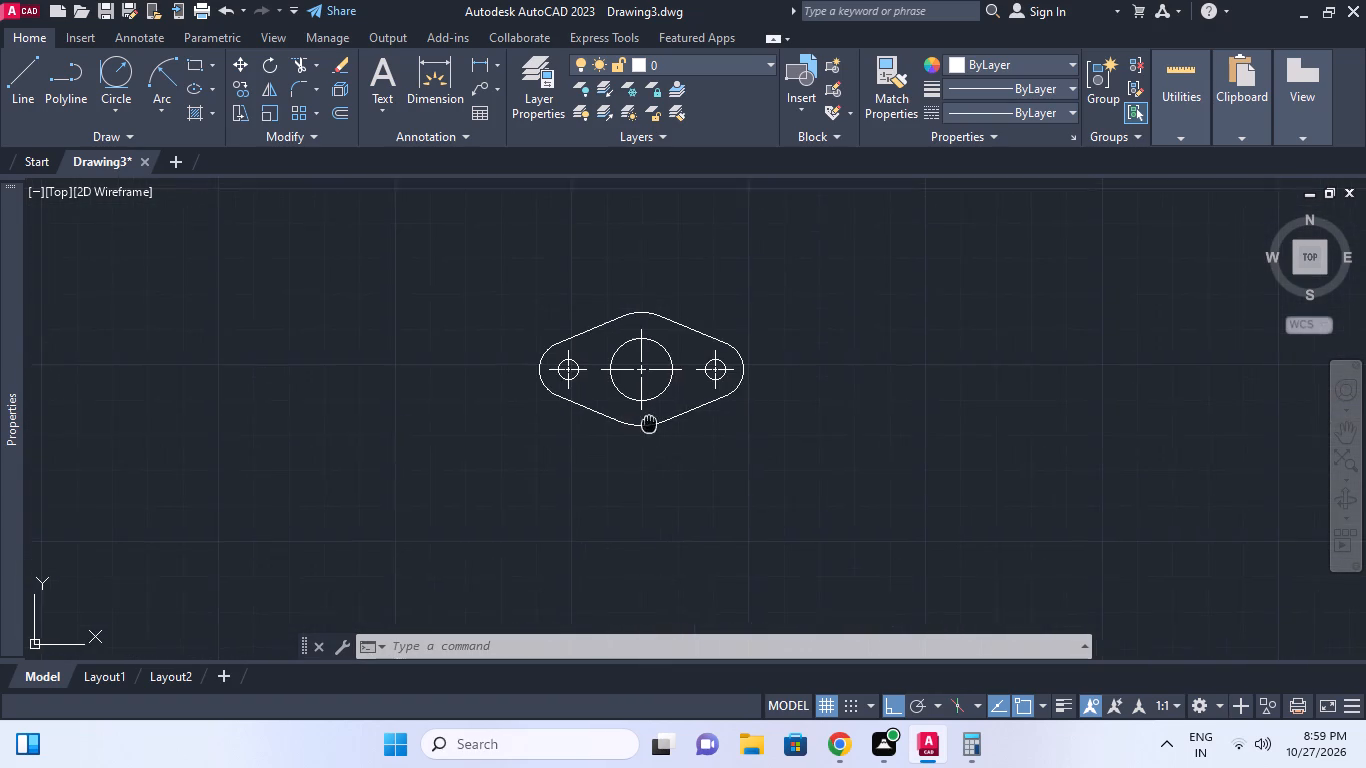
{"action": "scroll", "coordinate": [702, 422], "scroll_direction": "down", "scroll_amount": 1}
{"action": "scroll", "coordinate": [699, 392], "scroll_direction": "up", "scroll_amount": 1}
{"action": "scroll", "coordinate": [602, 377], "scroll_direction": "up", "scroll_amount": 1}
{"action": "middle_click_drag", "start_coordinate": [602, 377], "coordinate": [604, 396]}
Add a diameter dimension to the central hole, placed above the upper-right sloping edge of the plate.
{"action": "type", "text": "ddi"}
{"action": "key", "text": "space"}
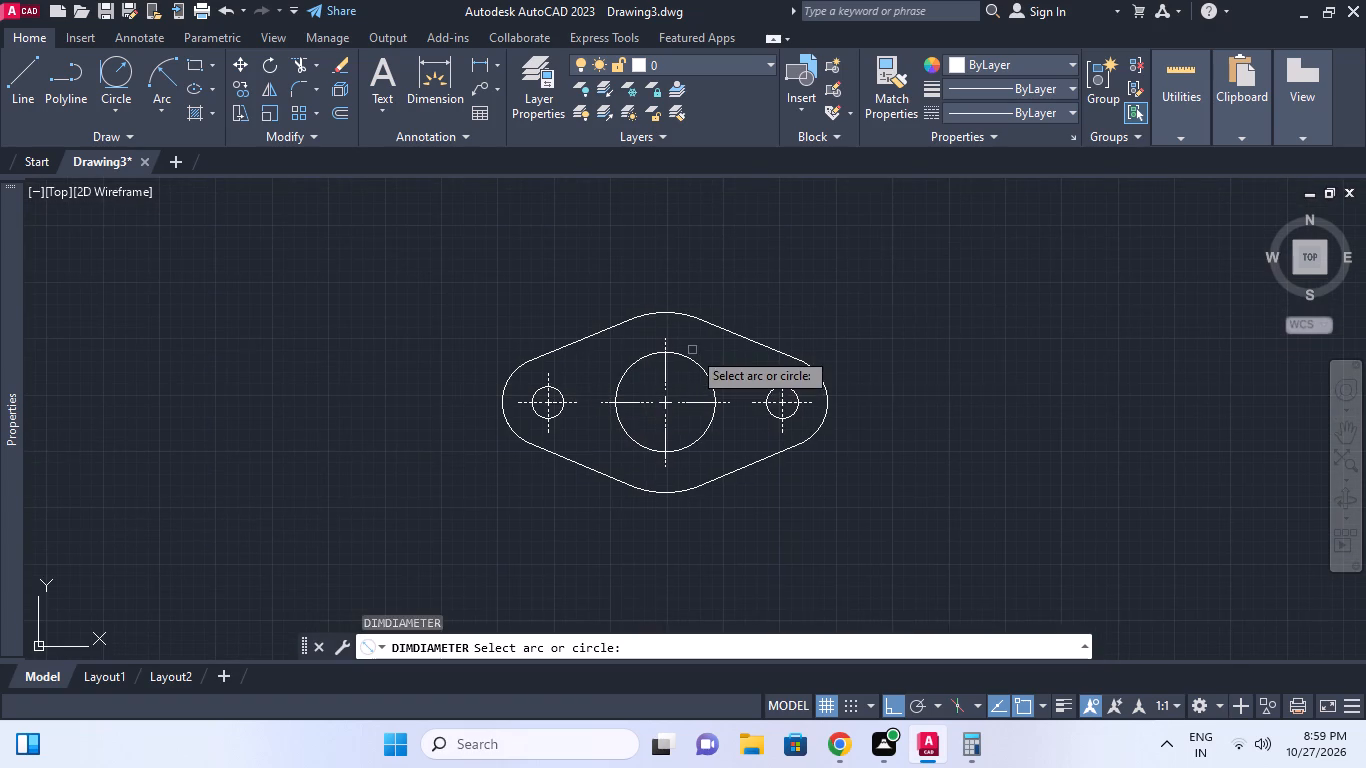
{"action": "left_click", "coordinate": [682, 355]}
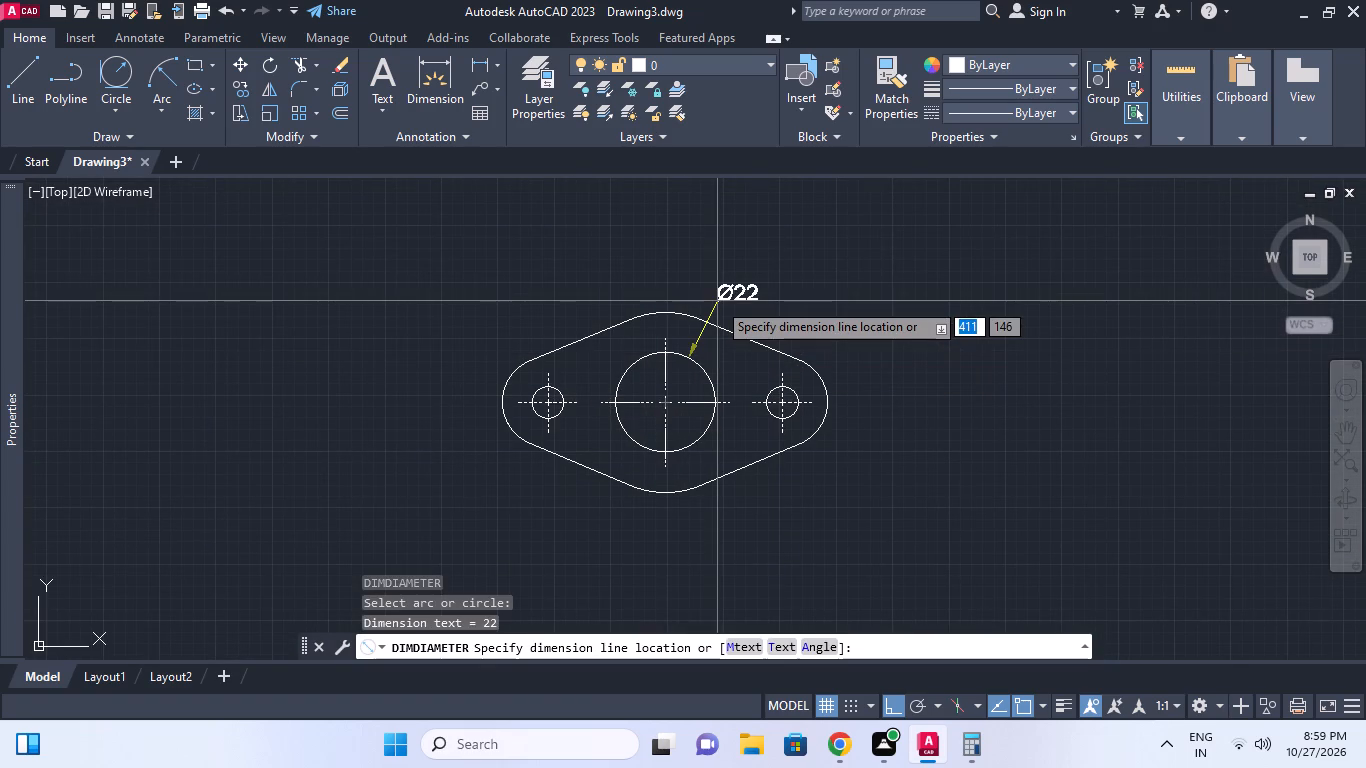
{"action": "left_click", "coordinate": [724, 311]}
Add a diameter dimension to the top arc of the plate outline, placed above the arc.
{"action": "key", "text": "space"}
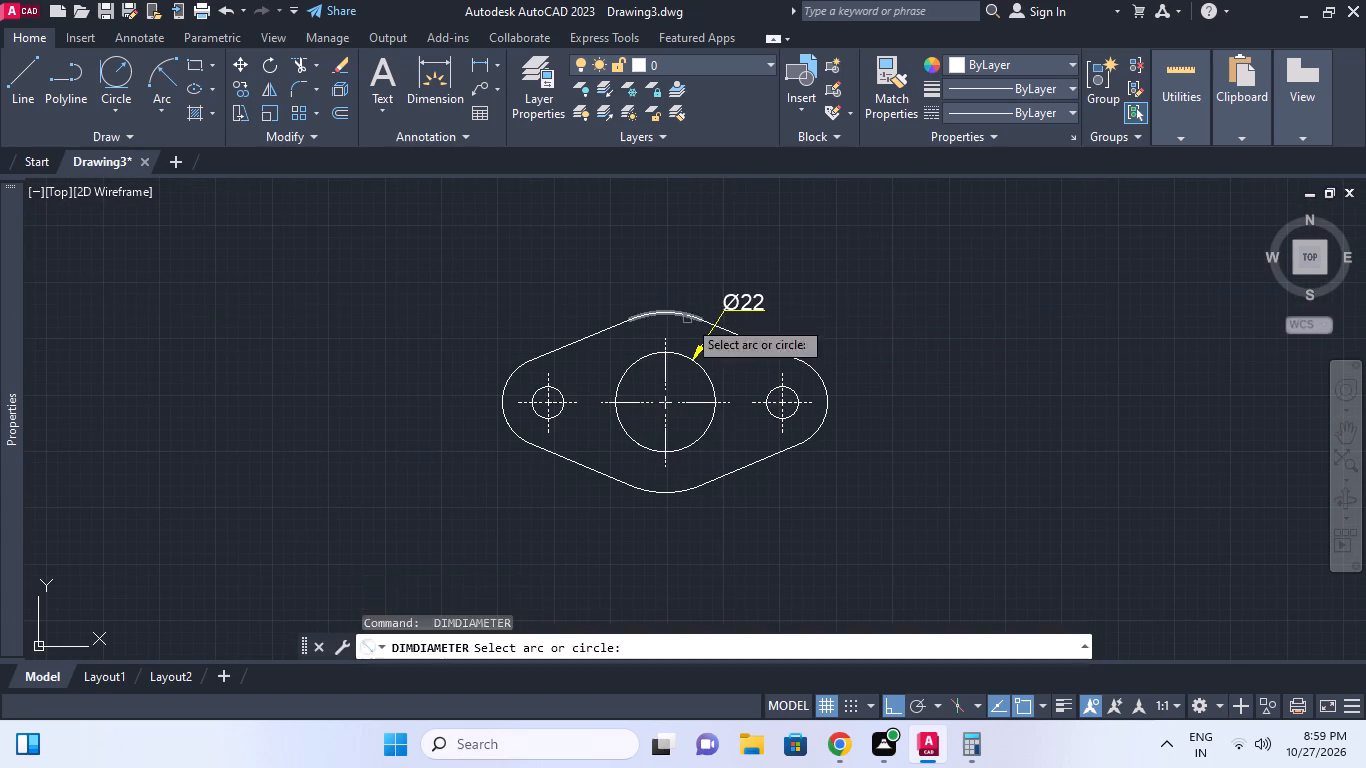
{"action": "key", "text": "space"}
{"action": "left_click", "coordinate": [673, 313]}
{"action": "key", "text": "Escape"}
{"action": "key", "text": "space"}
{"action": "key", "text": "space"}
{"action": "key", "text": "space"}
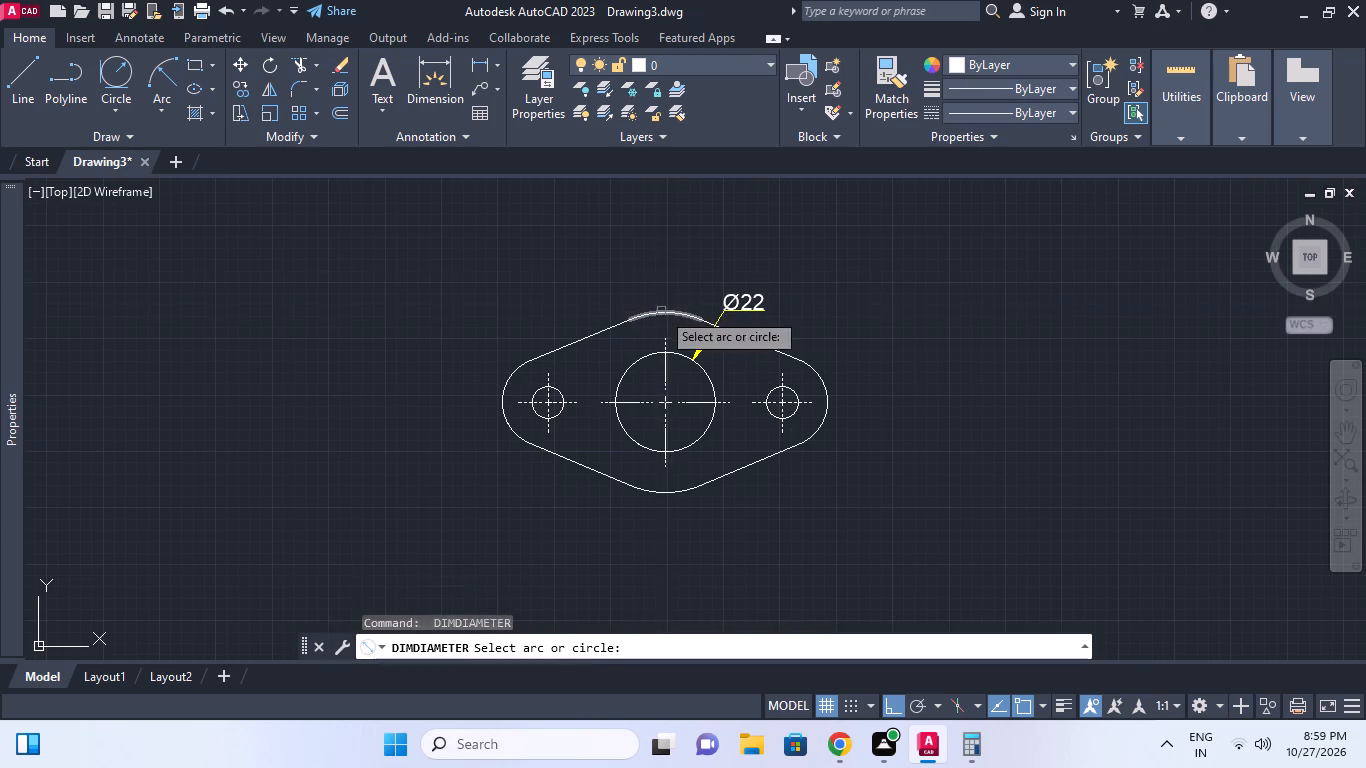
{"action": "left_click", "coordinate": [661, 311]}
{"action": "left_click", "coordinate": [650, 289]}
{"action": "middle_click_drag", "start_coordinate": [825, 366], "coordinate": [816, 345]}
{"action": "scroll", "coordinate": [825, 366], "scroll_direction": "down", "scroll_amount": 1}
{"action": "key", "text": "Escape"}
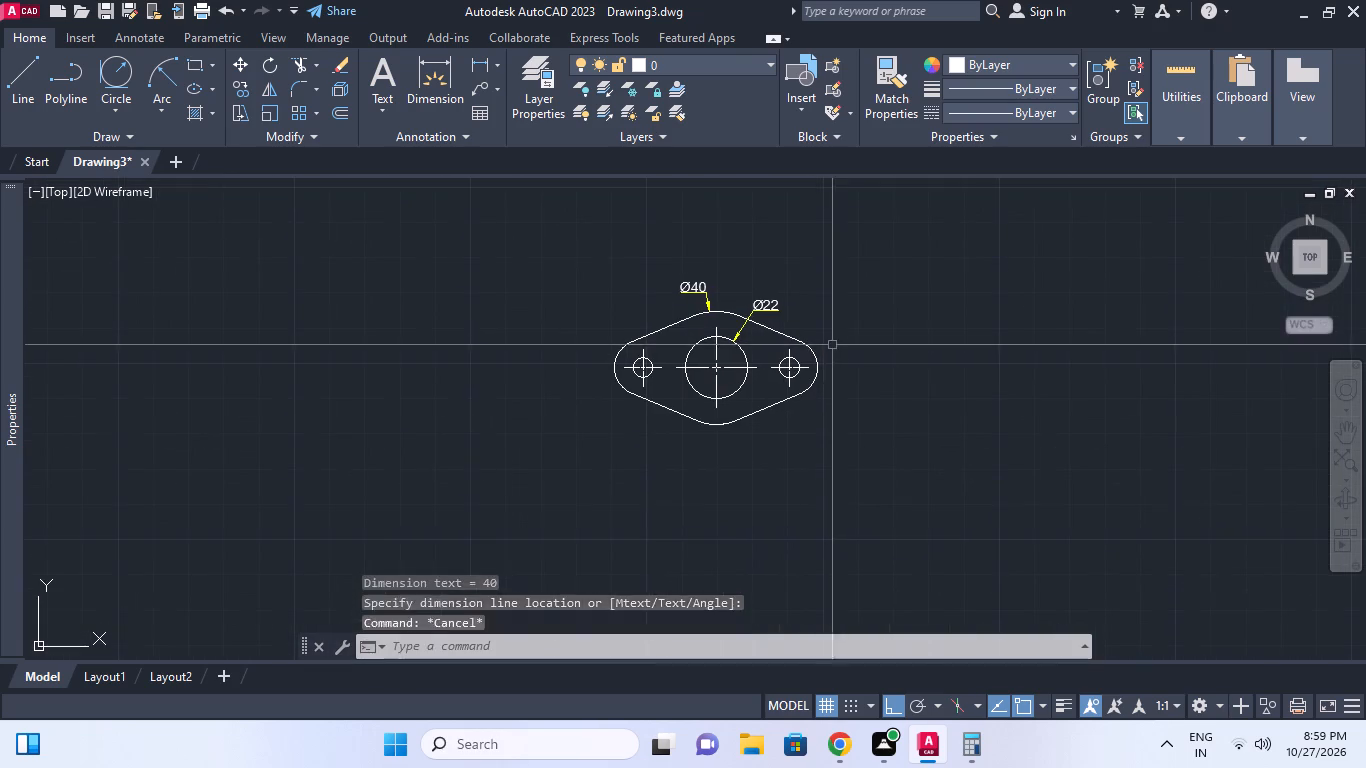
Add a diameter dimension to the right small hole, placed above the plate's right end.
{"action": "key", "text": "space"}
{"action": "middle_click_drag", "start_coordinate": [835, 354], "coordinate": [802, 371]}
{"action": "key", "text": "Escape"}
{"action": "key", "text": "space"}
{"action": "scroll", "coordinate": [790, 371], "scroll_direction": "up", "scroll_amount": 1}
{"action": "left_click", "coordinate": [738, 375]}
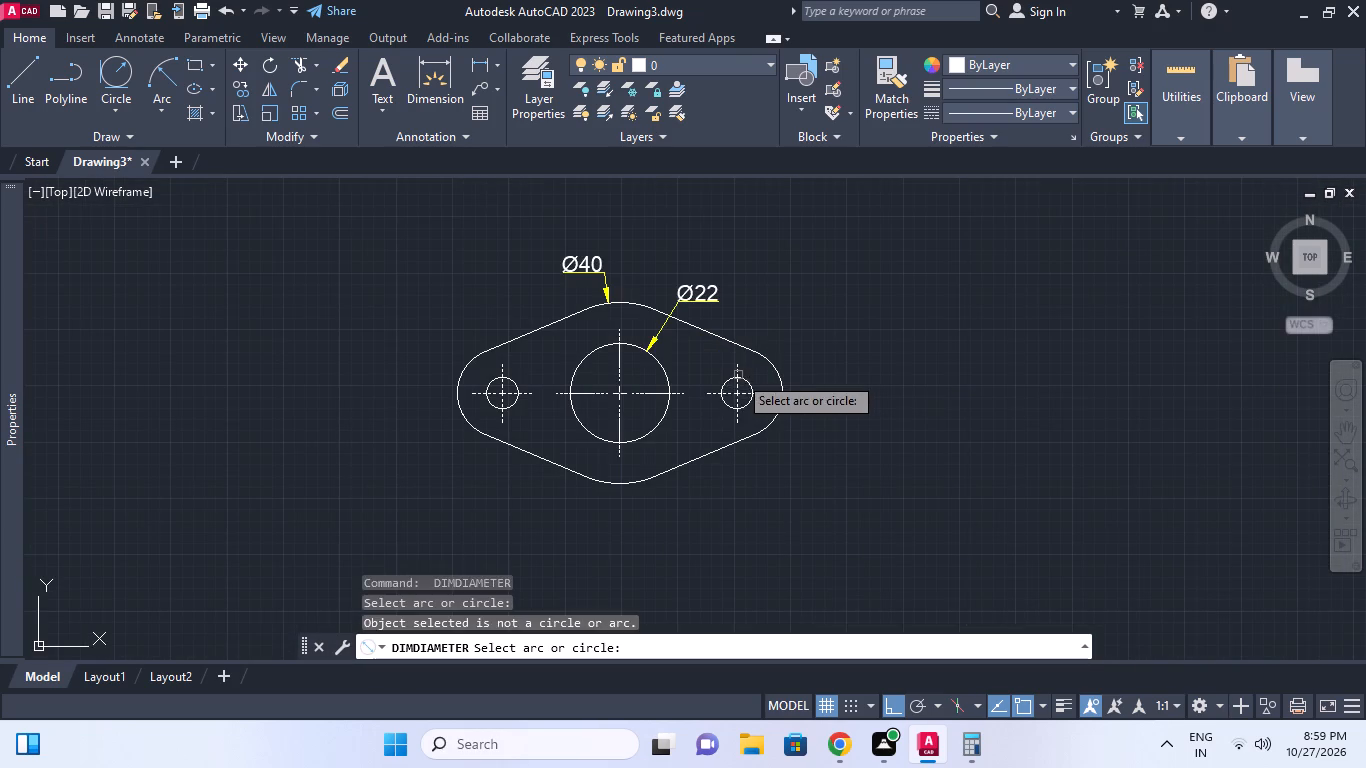
{"action": "key", "text": "Escape"}
{"action": "key", "text": "space"}
{"action": "left_click", "coordinate": [745, 378]}
{"action": "left_click", "coordinate": [765, 337]}
{"action": "key", "text": "Escape"}
{"action": "middle_click", "coordinate": [781, 351]}
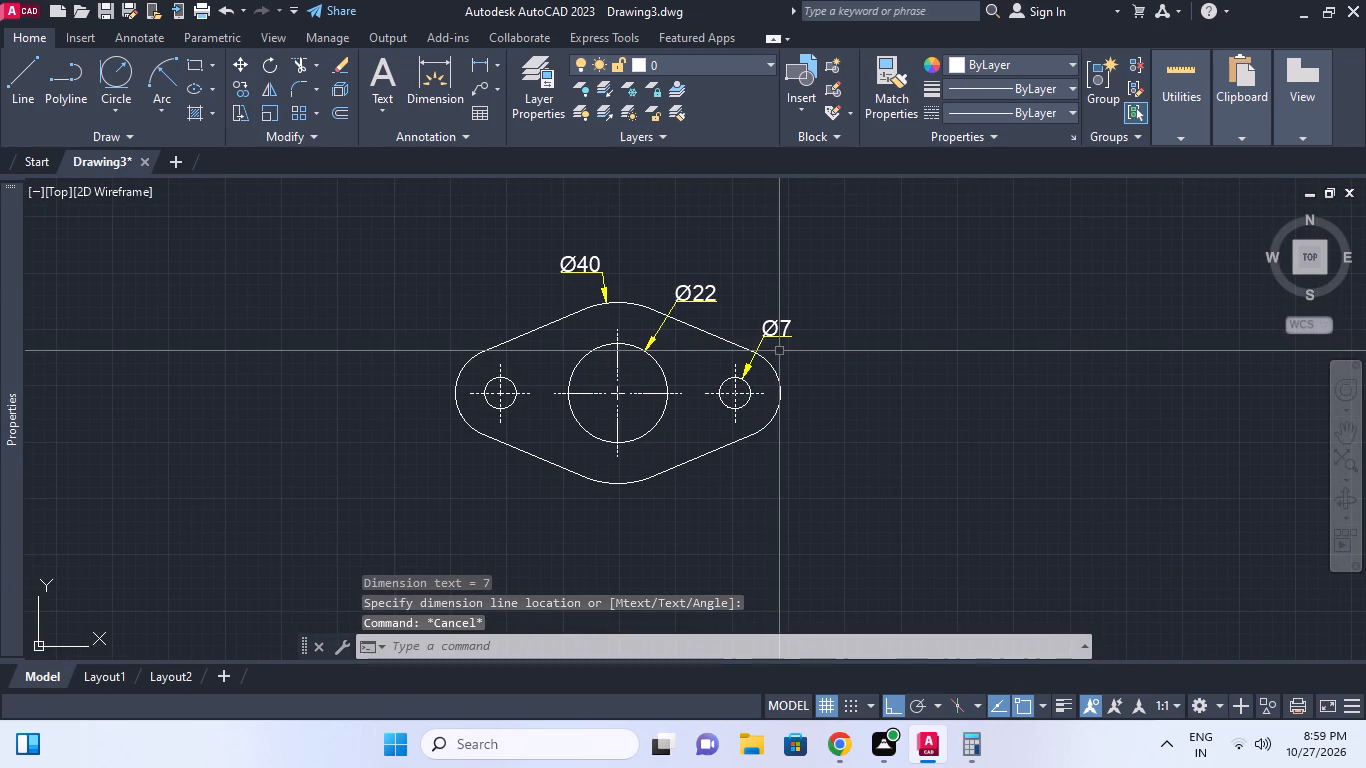
Add a radius dimension to the right end arc of the plate outline, placed just outside it.
{"action": "type", "text": "dim r"}
{"action": "key", "text": "space"}
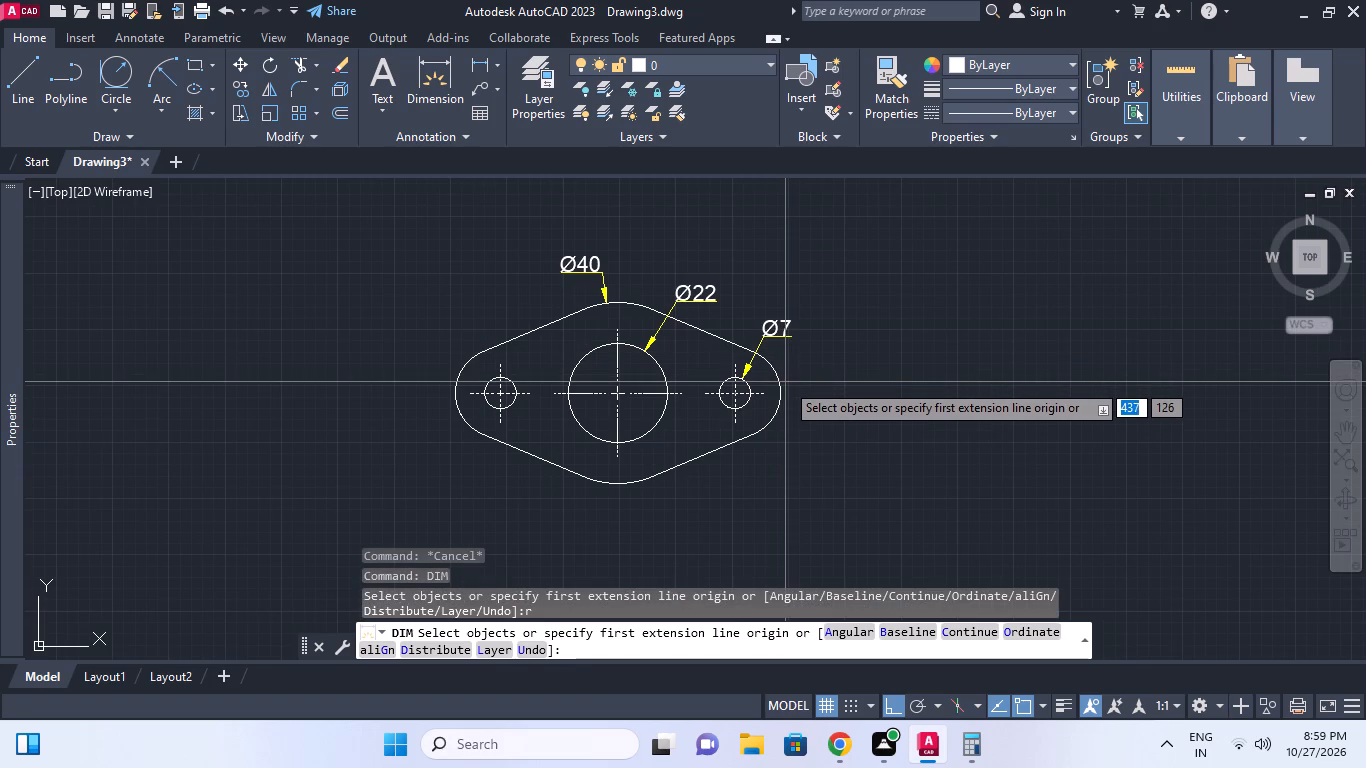
{"action": "key", "text": "Escape"}
{"action": "type", "text": "dimr"}
{"action": "key", "text": "space"}
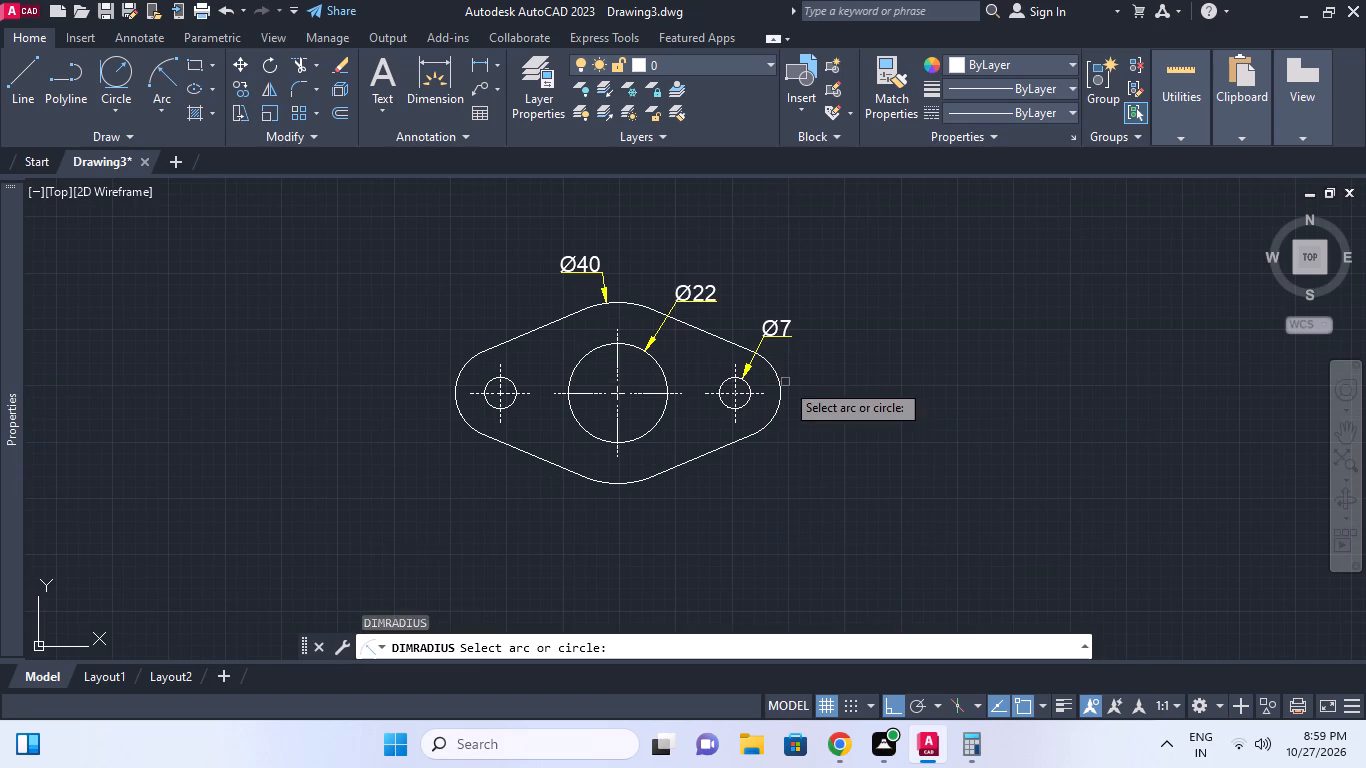
{"action": "left_click", "coordinate": [780, 383]}
{"action": "left_click", "coordinate": [795, 381]}
{"action": "scroll", "coordinate": [830, 365], "scroll_direction": "down", "scroll_amount": 2}
{"action": "middle_click", "coordinate": [830, 365]}
{"action": "key", "text": "Escape"}
Add the underlined multiline text label "view-cc" below the plate.
{"action": "scroll", "coordinate": [830, 417], "scroll_direction": "down", "scroll_amount": 1}
{"action": "middle_click", "coordinate": [830, 417]}
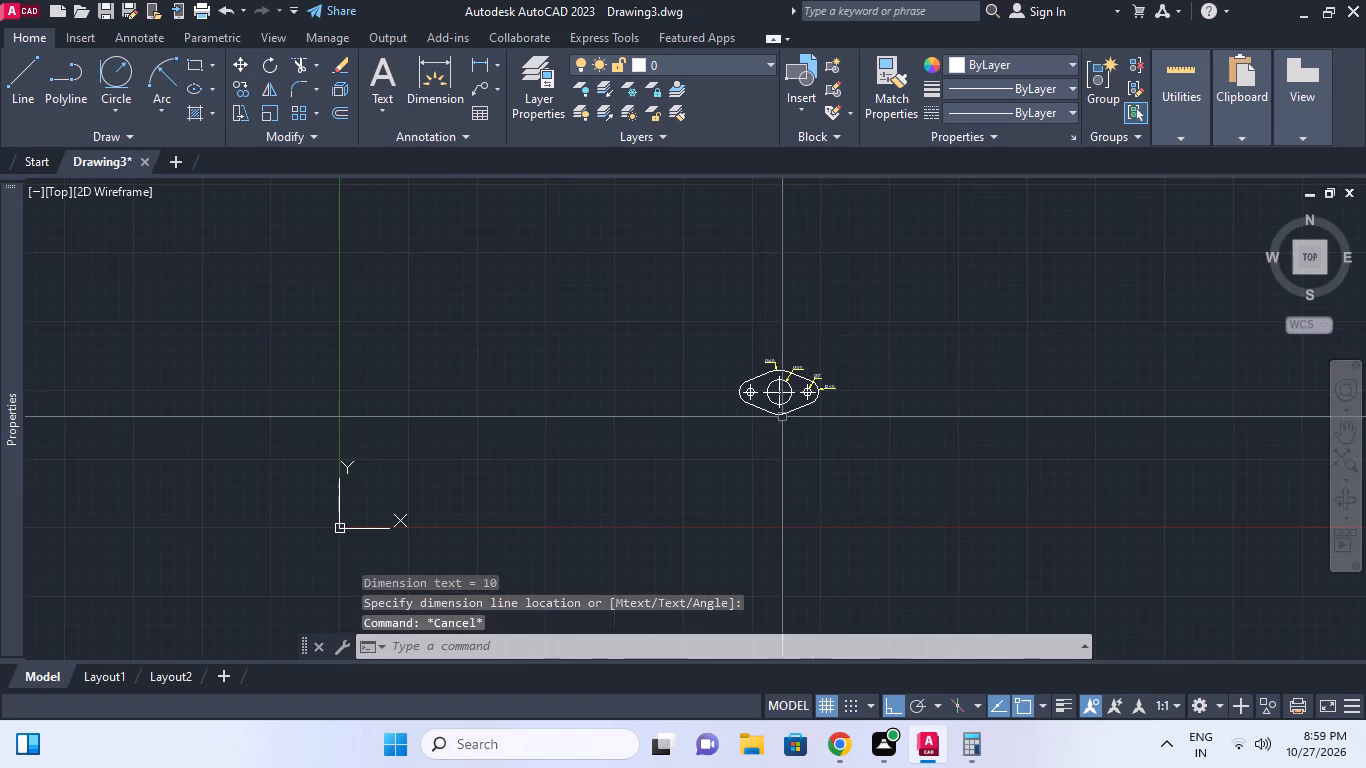
{"action": "key", "text": "Escape"}
{"action": "scroll", "coordinate": [740, 387], "scroll_direction": "up", "scroll_amount": 1}
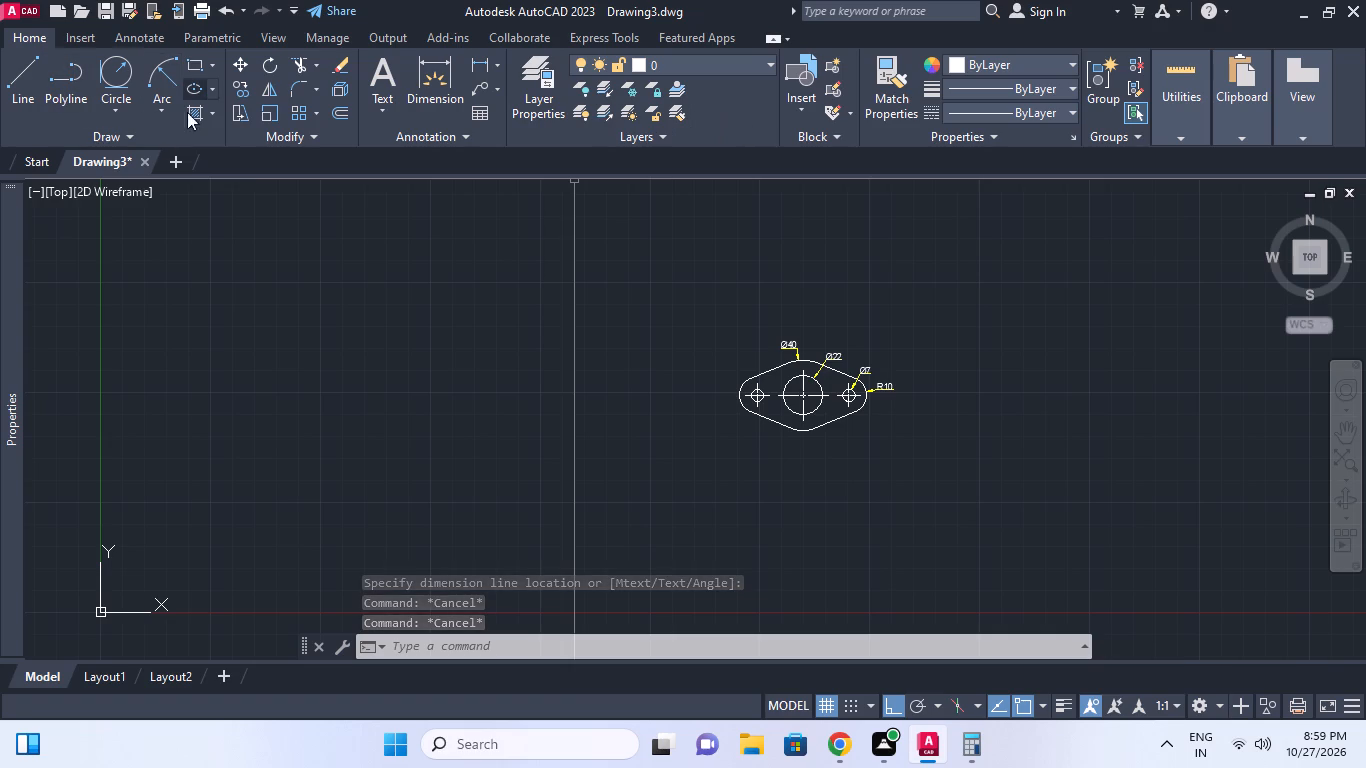
{"action": "left_click", "coordinate": [368, 85]}
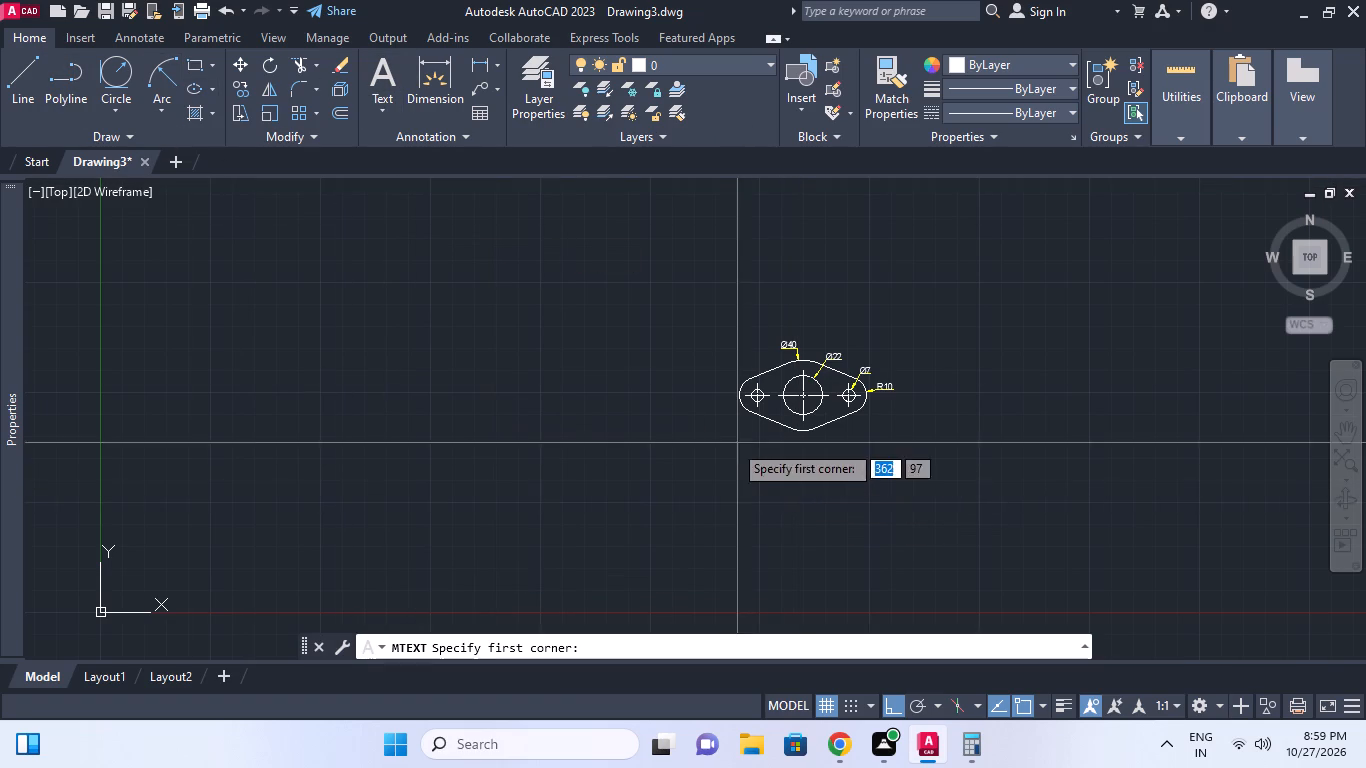
{"action": "left_click", "coordinate": [736, 461]}
{"action": "left_click", "coordinate": [812, 475]}
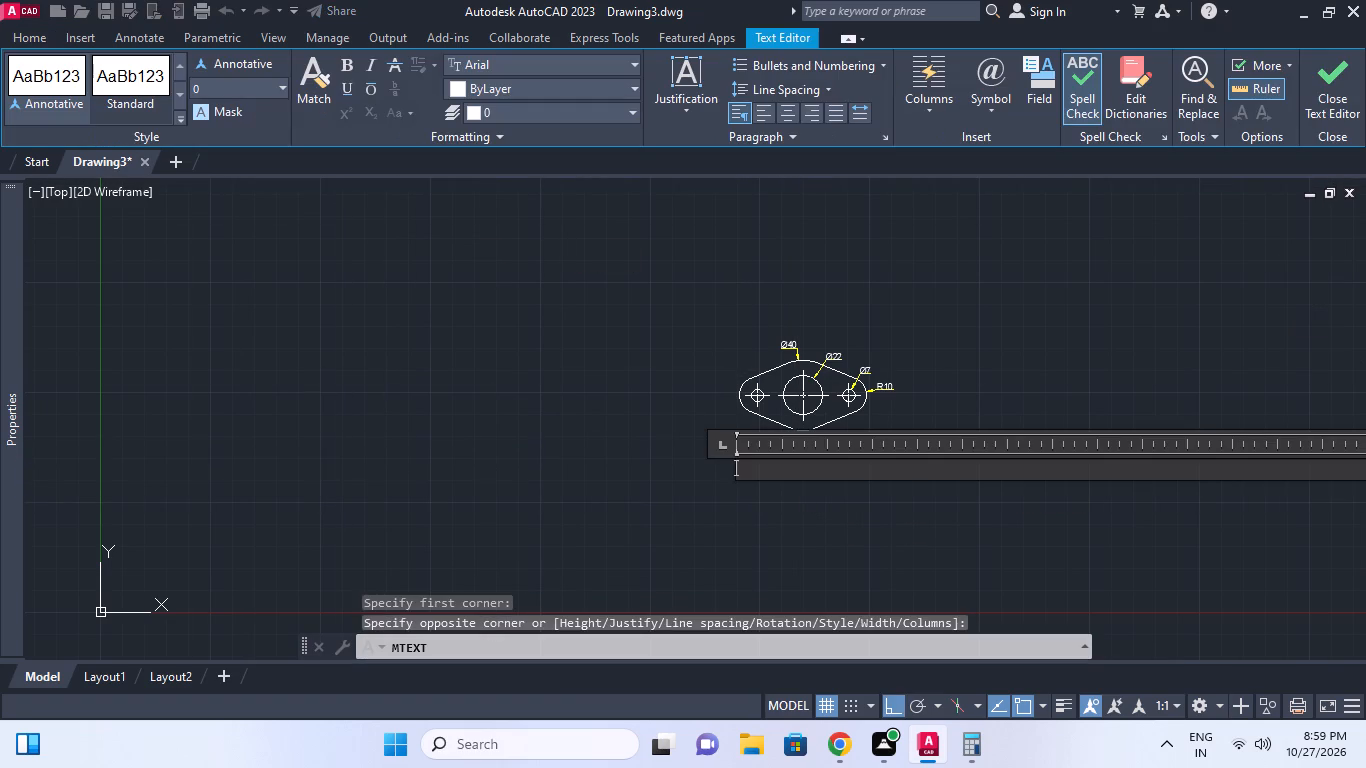
{"action": "type", "text": "view"}
{"action": "type", "text": "-cc"}
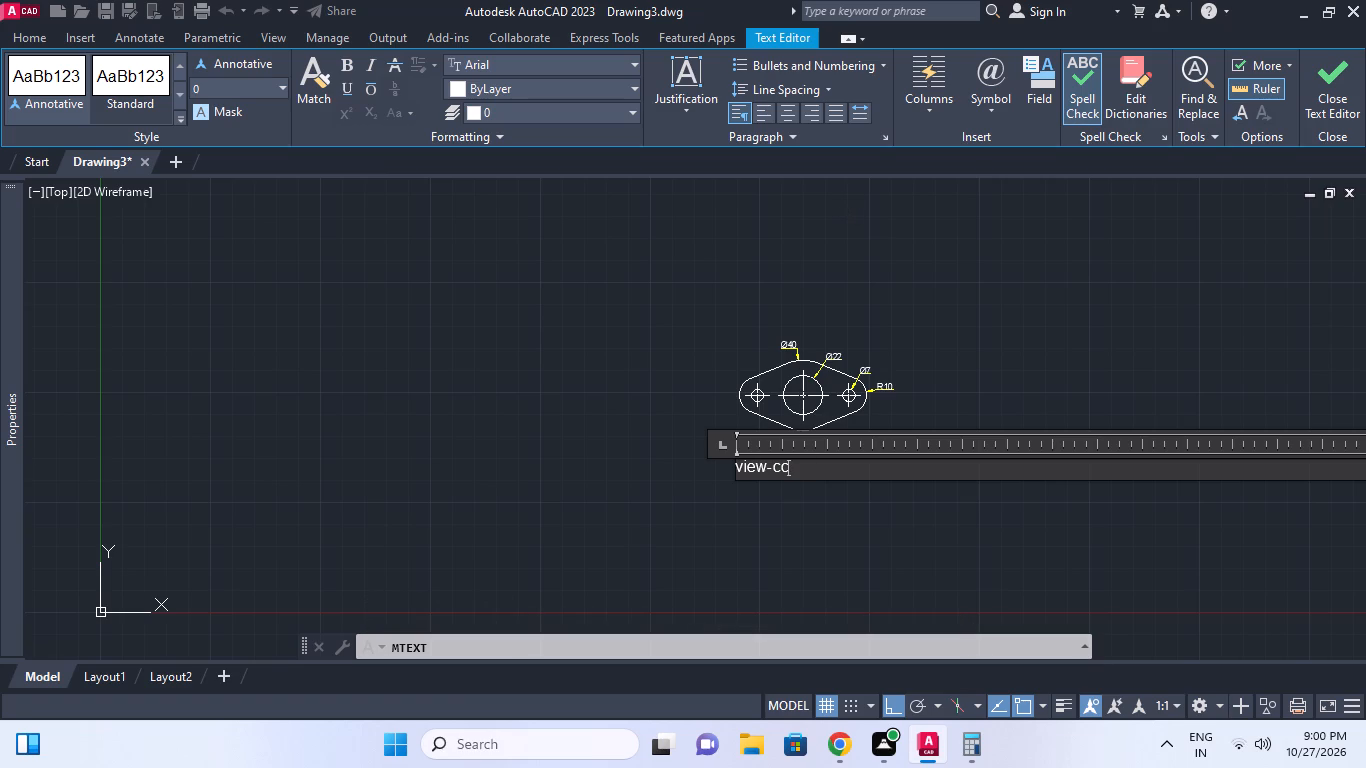
{"action": "key", "text": "ctrl+a"}
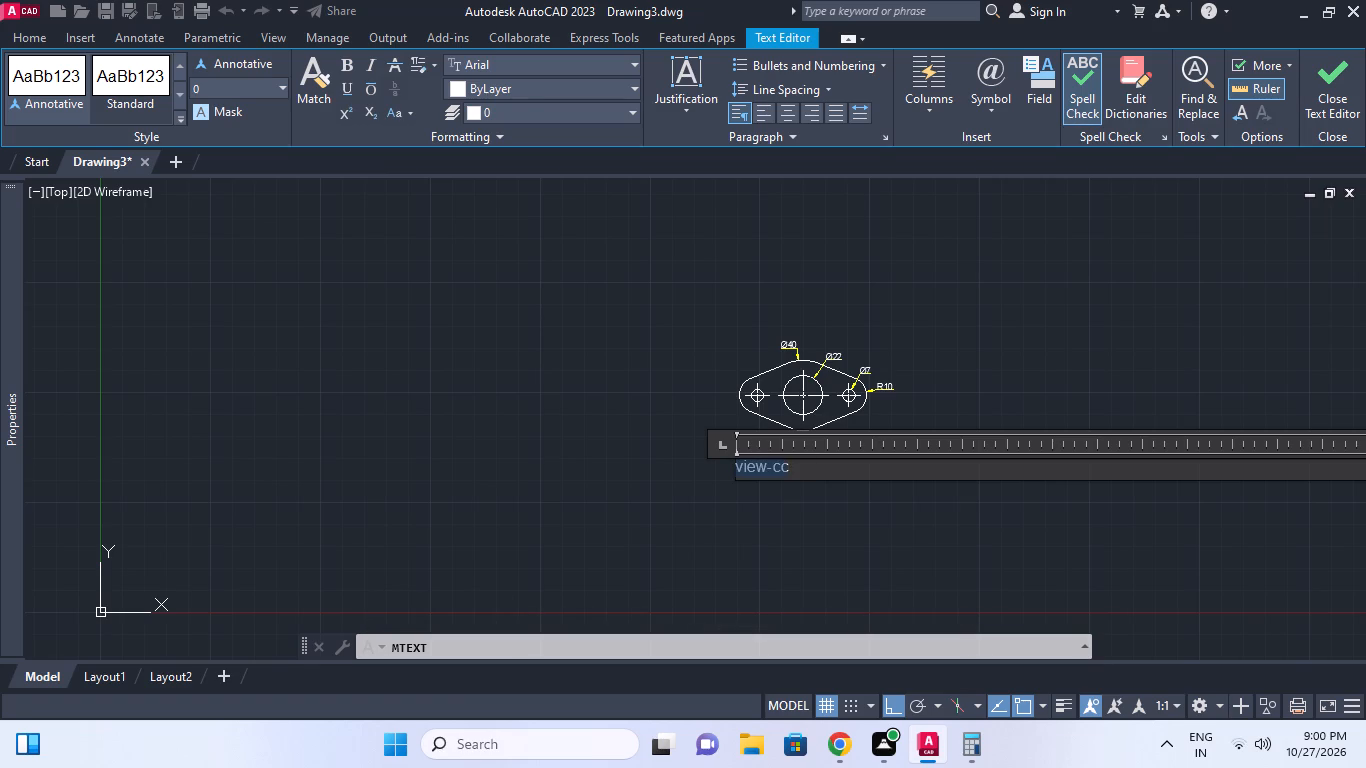
{"action": "key", "text": "ctrl+u"}
{"action": "left_click", "coordinate": [820, 522]}
Set the text height of the view-cc label to 8.
{"action": "scroll", "coordinate": [760, 458], "scroll_direction": "up", "scroll_amount": 2}
{"action": "left_click", "coordinate": [708, 470]}
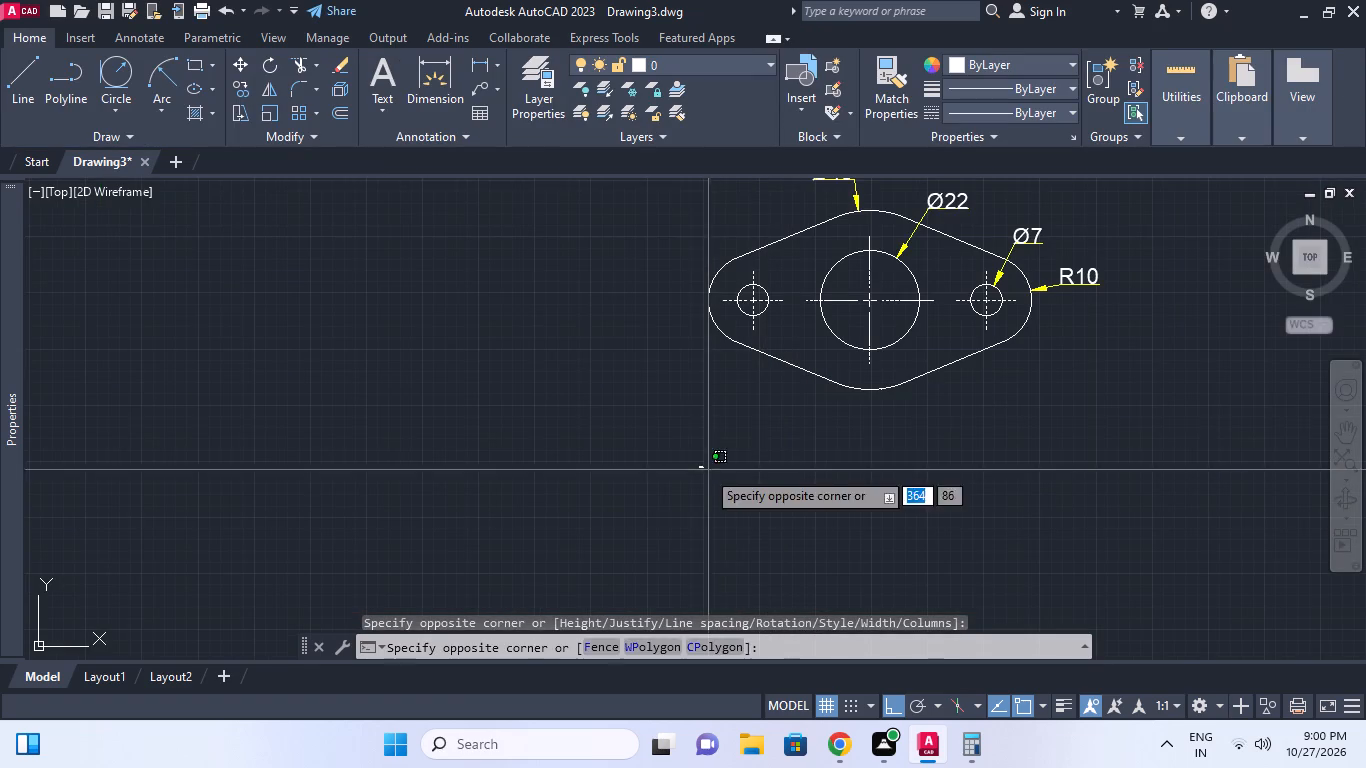
{"action": "left_click", "coordinate": [667, 425]}
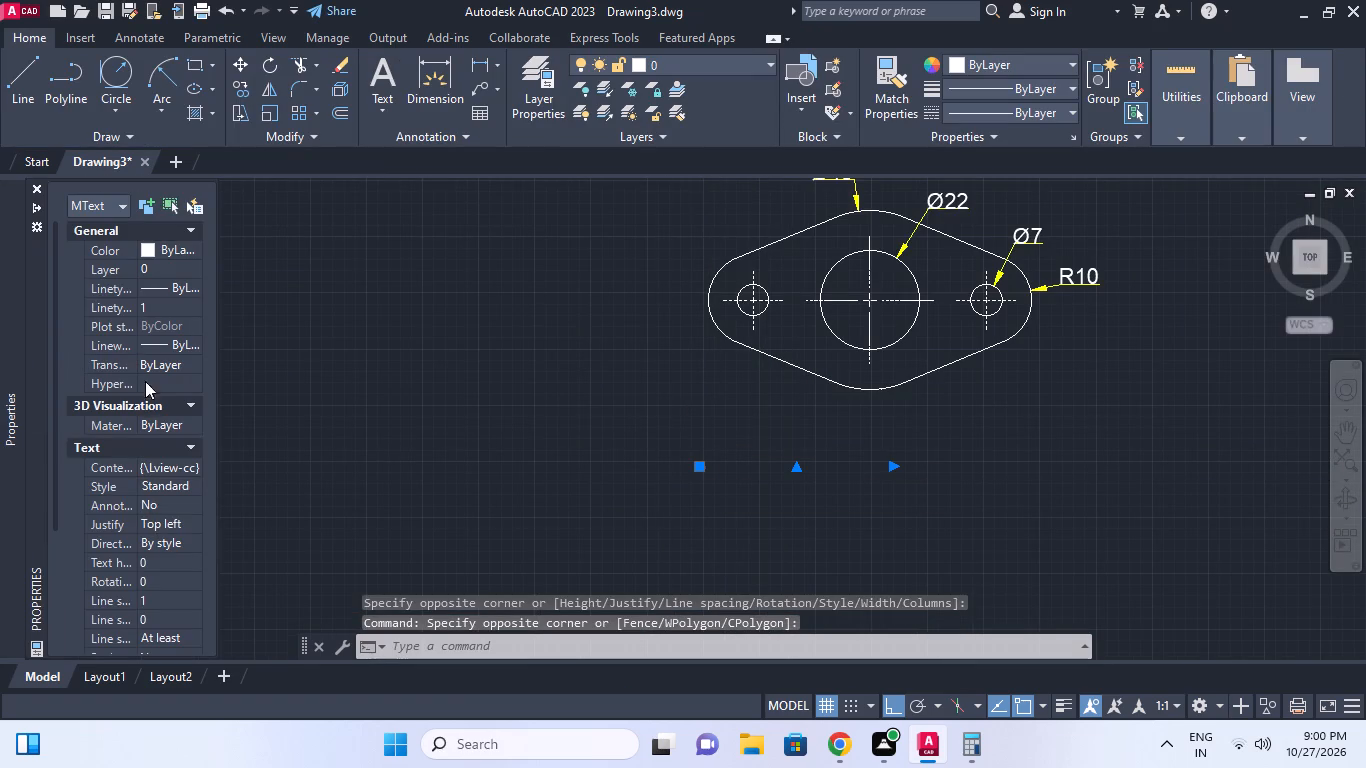
{"action": "left_click", "coordinate": [162, 556]}
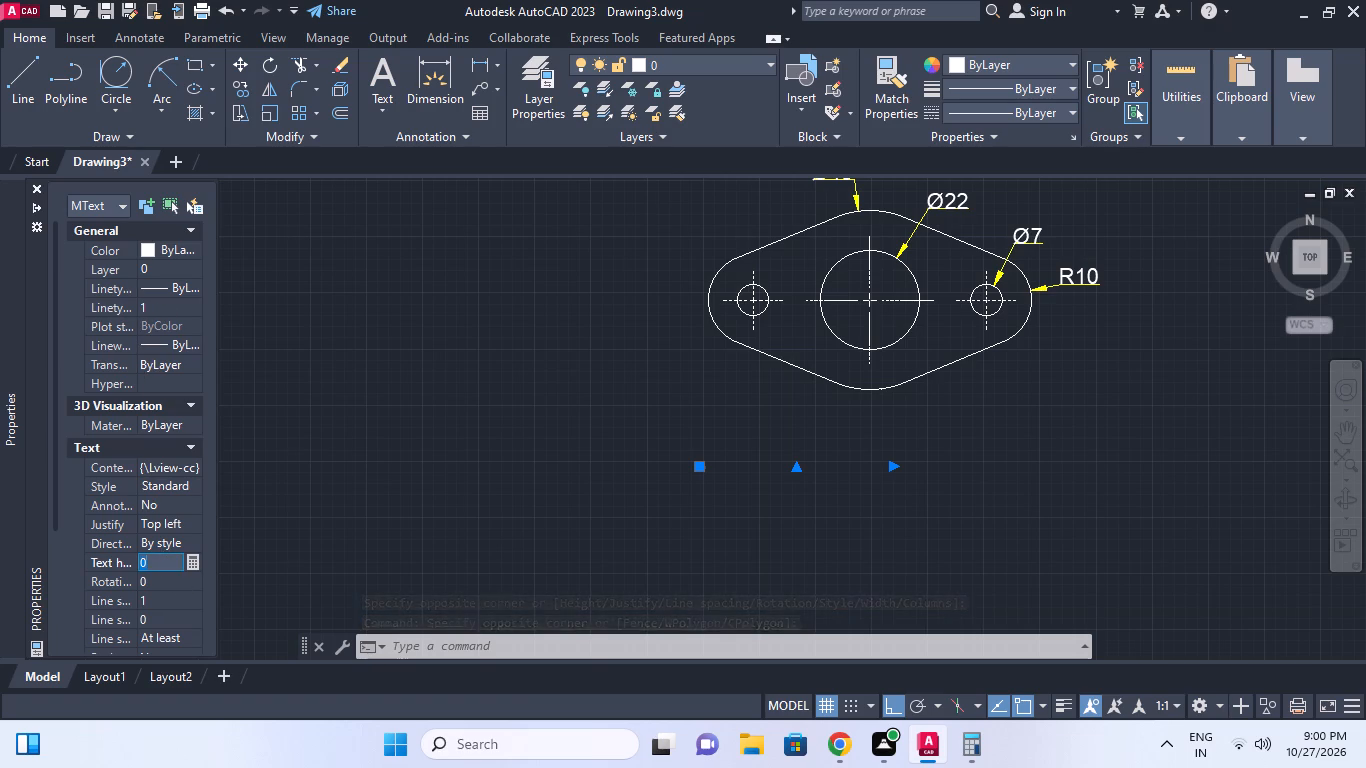
{"action": "key", "text": "8"}
{"action": "key", "text": "Return"}
{"action": "key", "text": "Escape"}
{"action": "scroll", "coordinate": [743, 532], "scroll_direction": "down", "scroll_amount": 2}
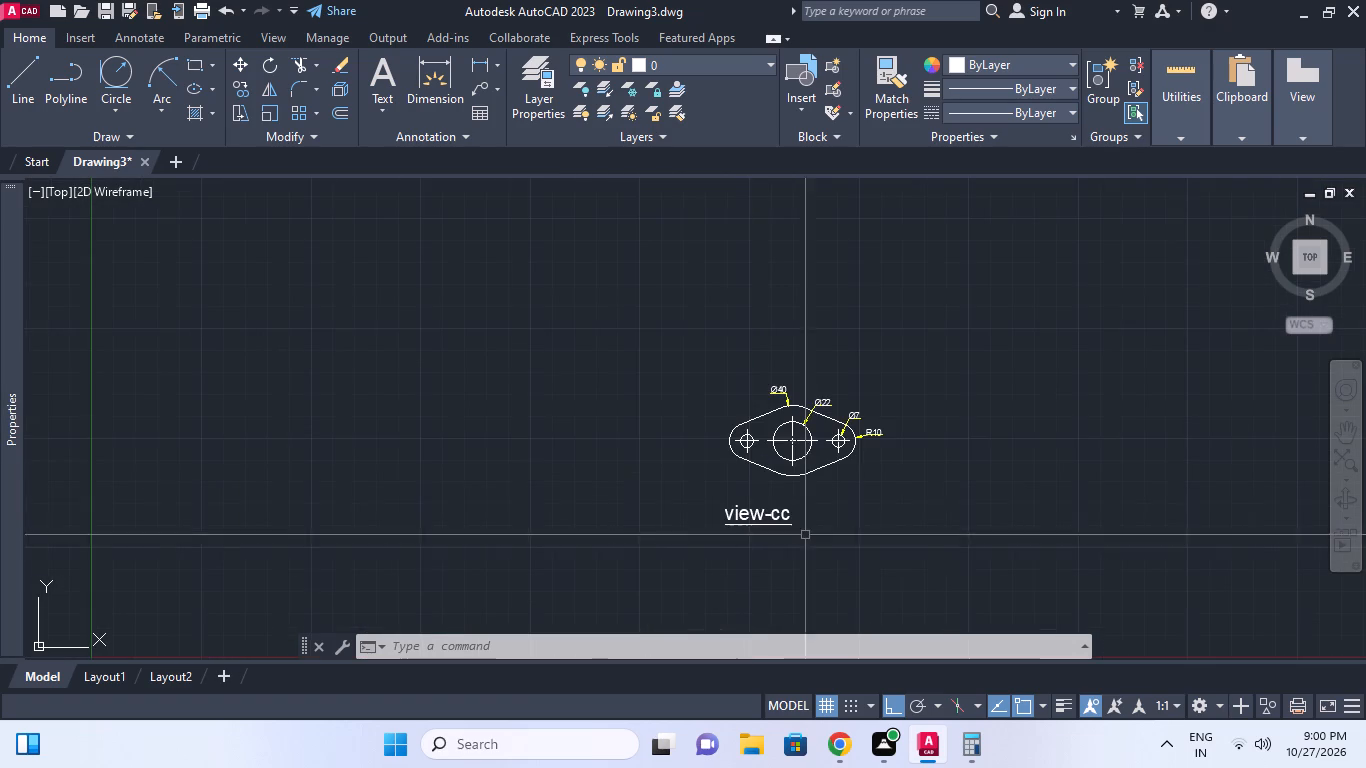
Move the view-cc label up and to the right so it sits centred just beneath the plate, with Ortho off.
{"action": "left_click", "coordinate": [810, 536]}
{"action": "left_click", "coordinate": [756, 510]}
{"action": "key", "text": "m"}
{"action": "key", "text": "space"}
{"action": "left_click", "coordinate": [849, 557]}
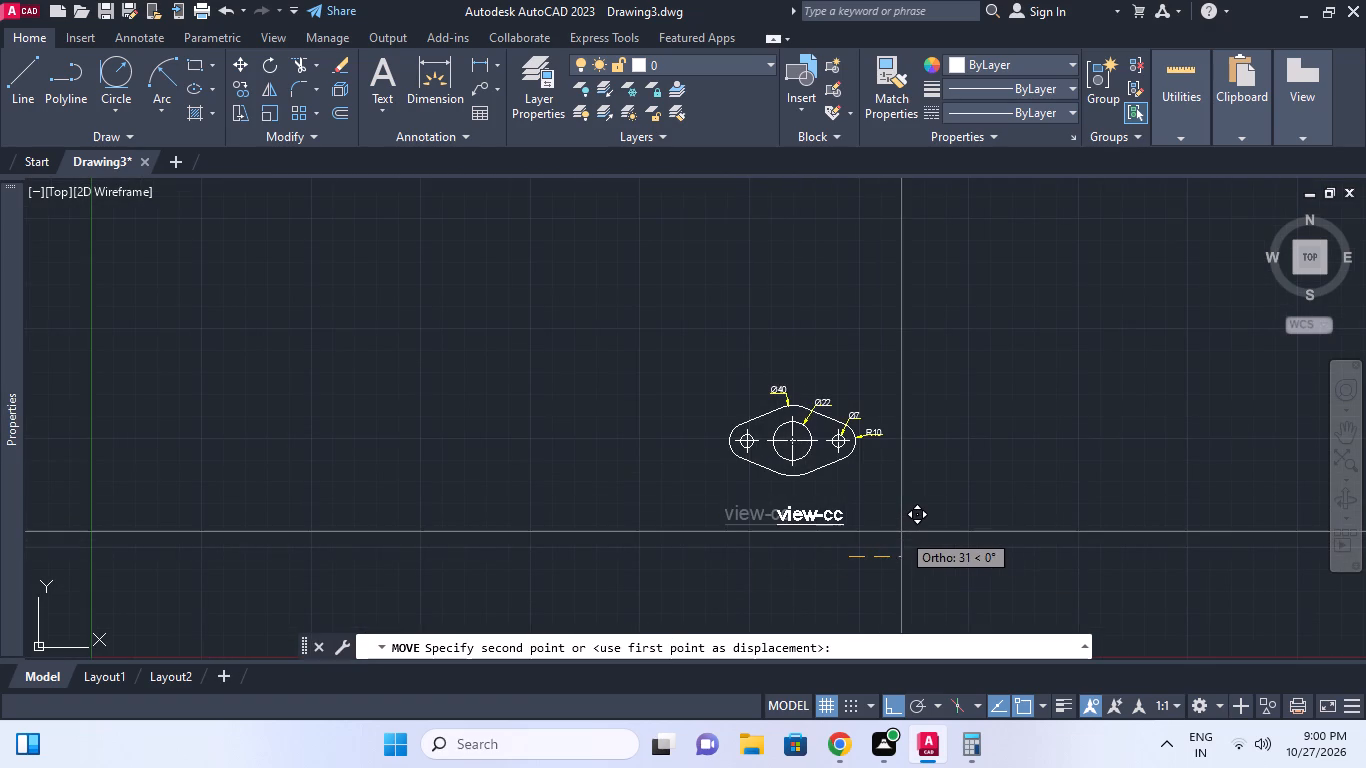
{"action": "key", "text": "F9"}
{"action": "key", "text": "F9"}
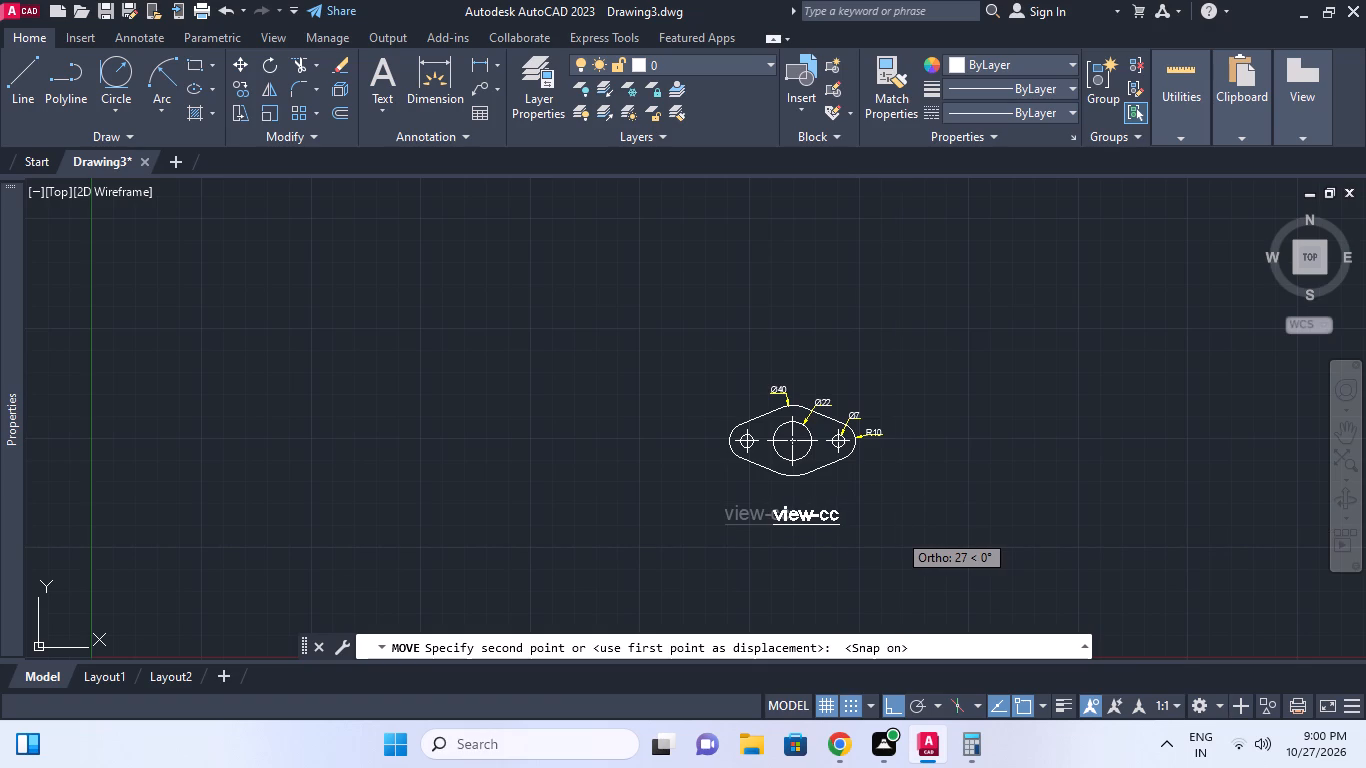
{"action": "key", "text": "F8"}
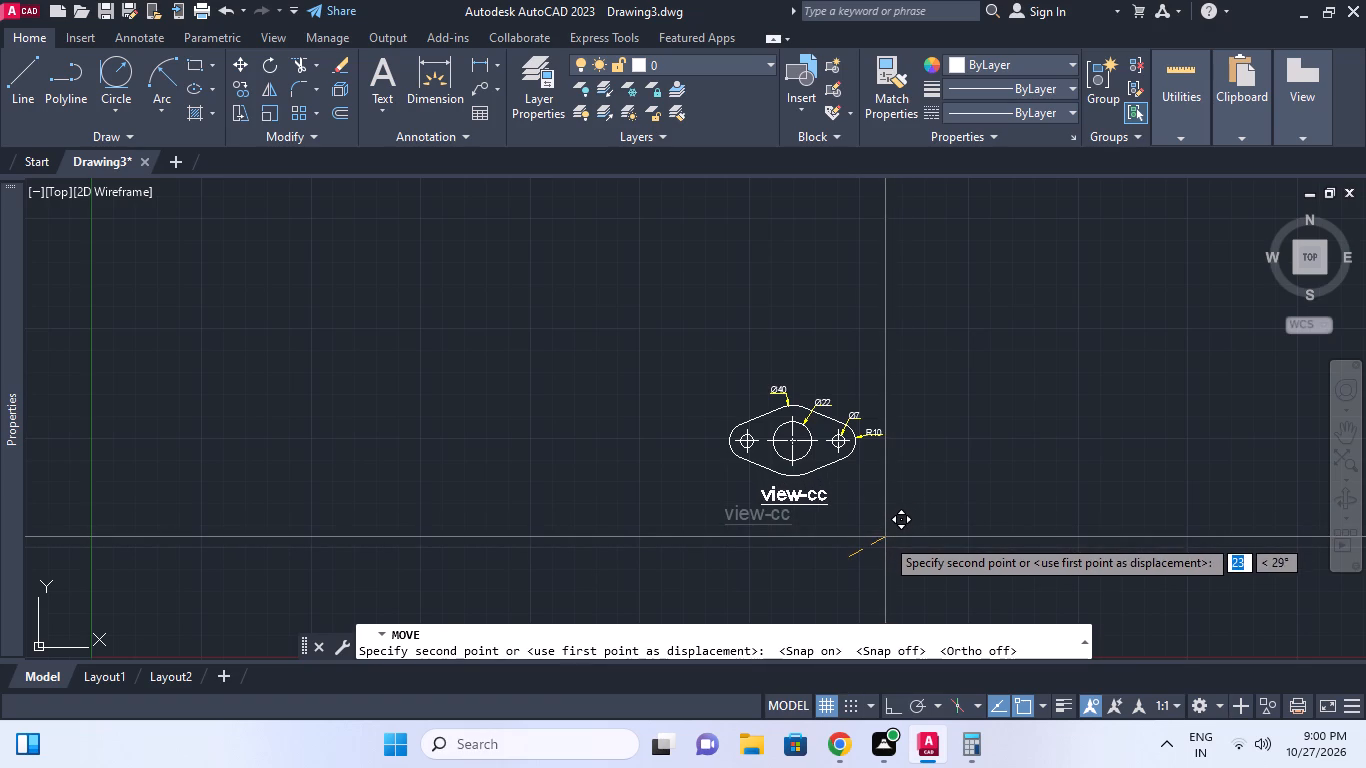
{"action": "left_click", "coordinate": [885, 537]}
Draw a horizontal centre line 52 mm long in the empty area below the view-cc label, with Ortho on.
{"action": "middle_click_drag", "start_coordinate": [781, 529], "coordinate": [772, 485]}
{"action": "scroll", "coordinate": [779, 530], "scroll_direction": "down", "scroll_amount": 1}
{"action": "middle_click_drag", "start_coordinate": [779, 530], "coordinate": [774, 498]}
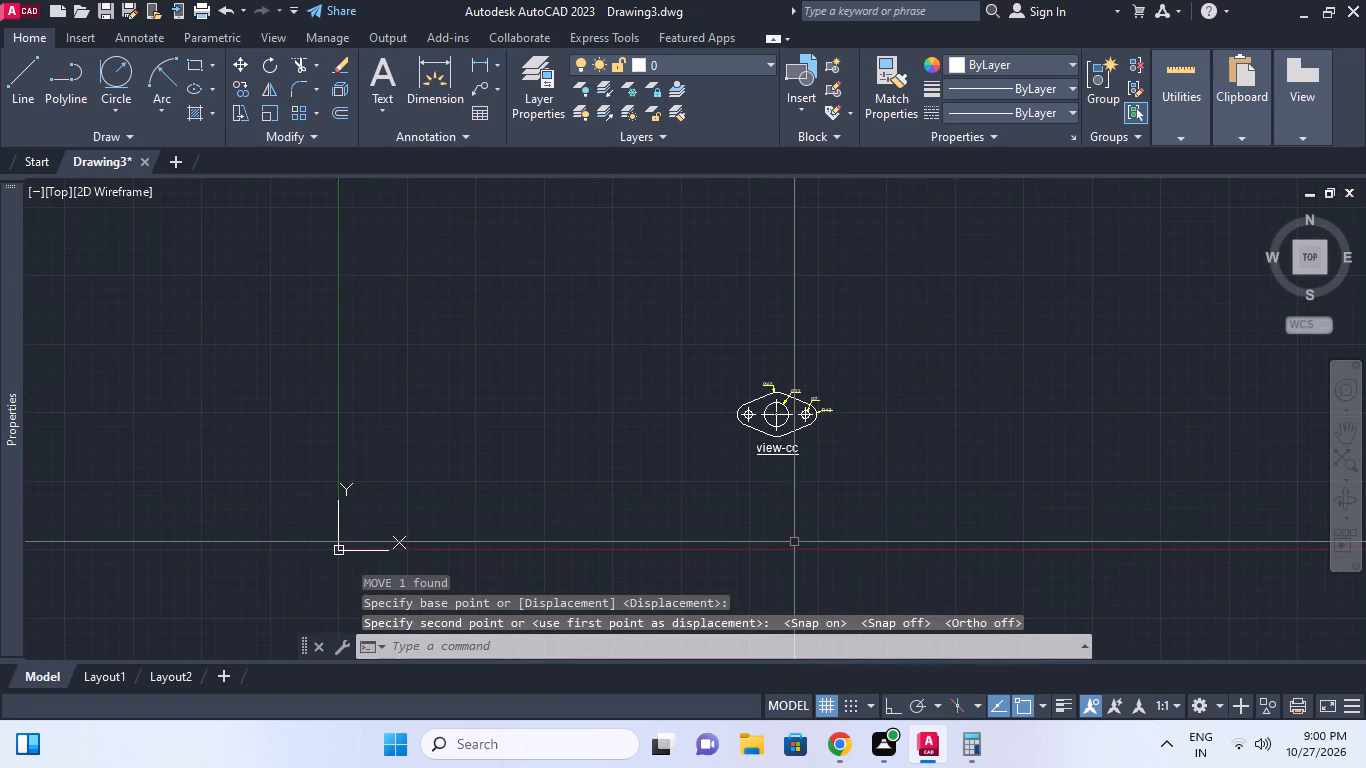
{"action": "middle_click_drag", "start_coordinate": [893, 576], "coordinate": [877, 516]}
{"action": "middle_click_drag", "start_coordinate": [857, 560], "coordinate": [816, 494]}
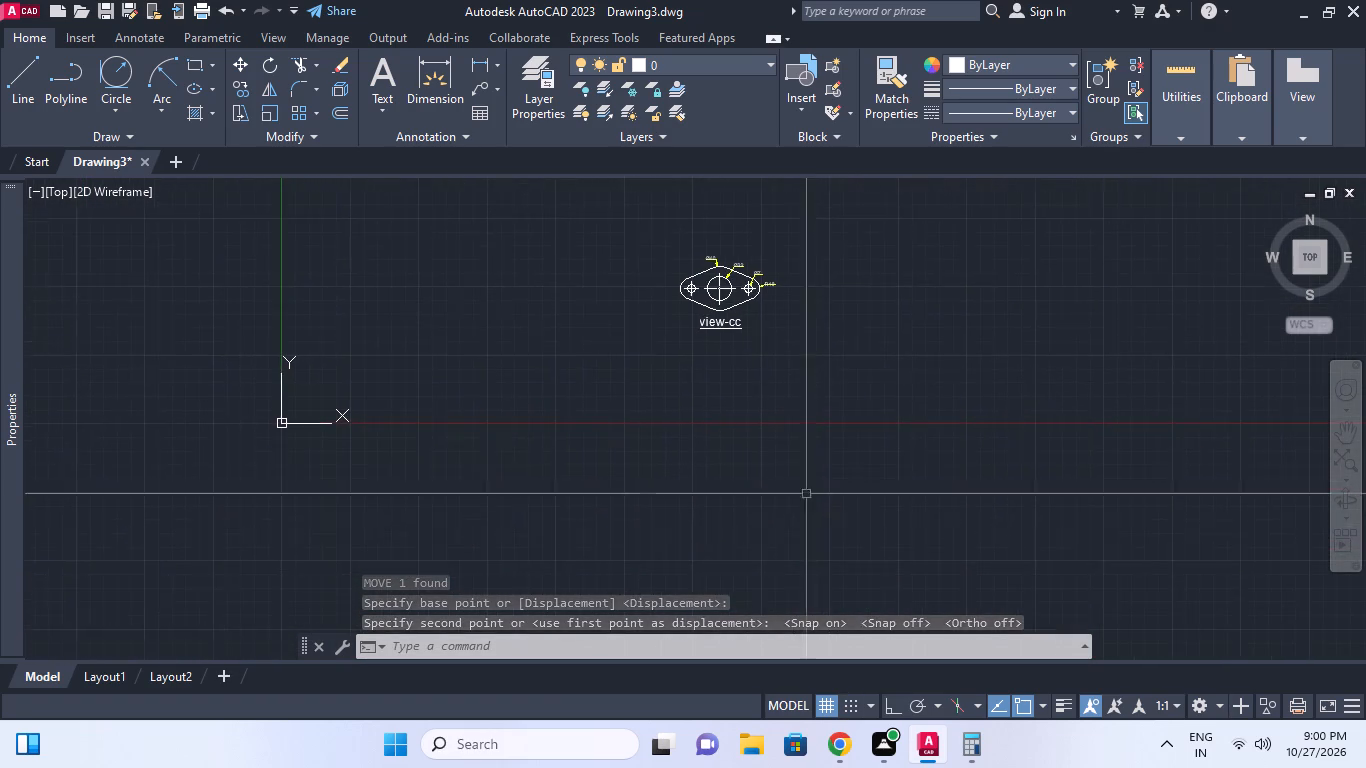
{"action": "middle_click_drag", "start_coordinate": [823, 532], "coordinate": [831, 498]}
{"action": "scroll", "coordinate": [719, 283], "scroll_direction": "up", "scroll_amount": 2}
{"action": "middle_click_drag", "start_coordinate": [770, 417], "coordinate": [760, 391]}
{"action": "middle_click_drag", "start_coordinate": [755, 378], "coordinate": [745, 340]}
{"action": "key", "text": "l"}
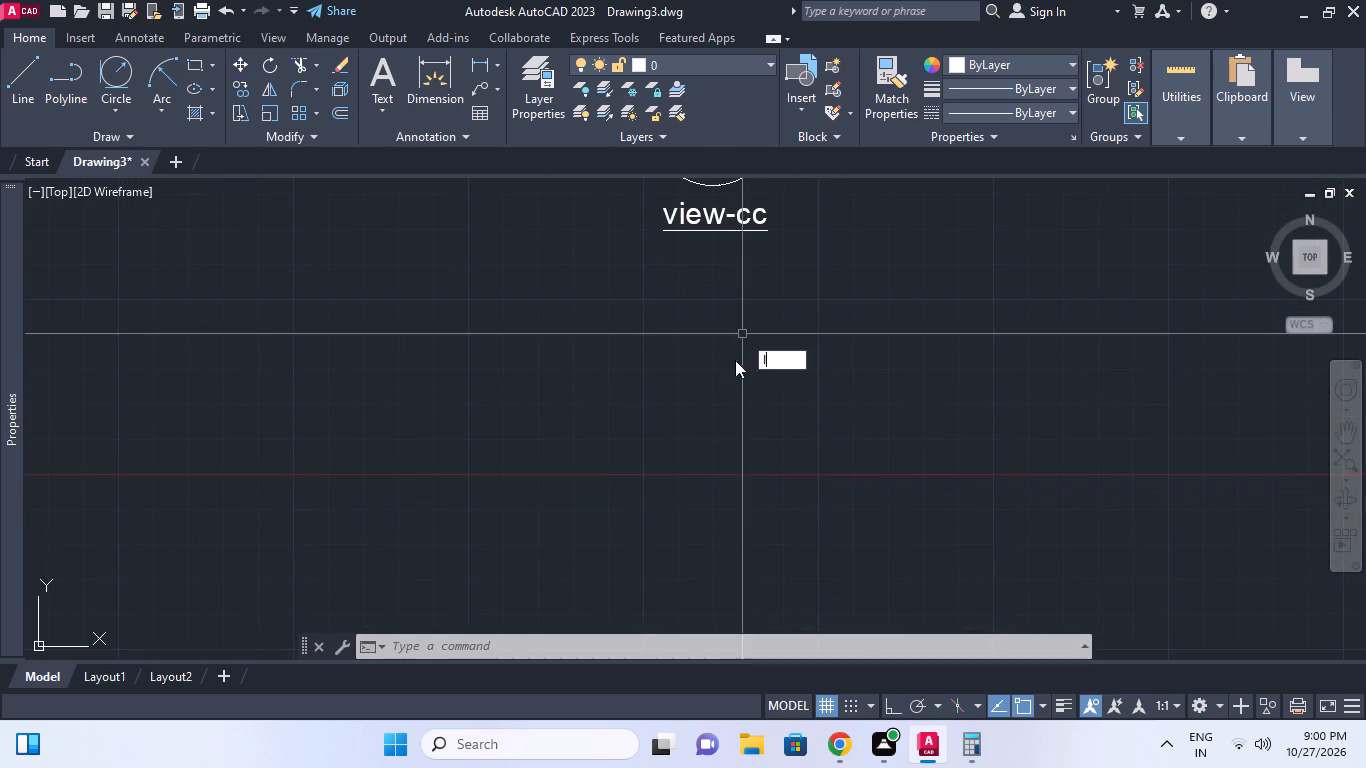
{"action": "key", "text": "space"}
{"action": "left_click", "coordinate": [635, 334]}
{"action": "key", "text": "F8"}
{"action": "type", "text": "52"}
{"action": "key", "text": "Return"}
{"action": "key", "text": "Return"}
{"action": "middle_click", "coordinate": [794, 364]}
{"action": "key", "text": "F1"}
{"action": "key", "text": "Escape"}
{"action": "key", "text": "Escape"}
{"action": "key", "text": "Escape"}
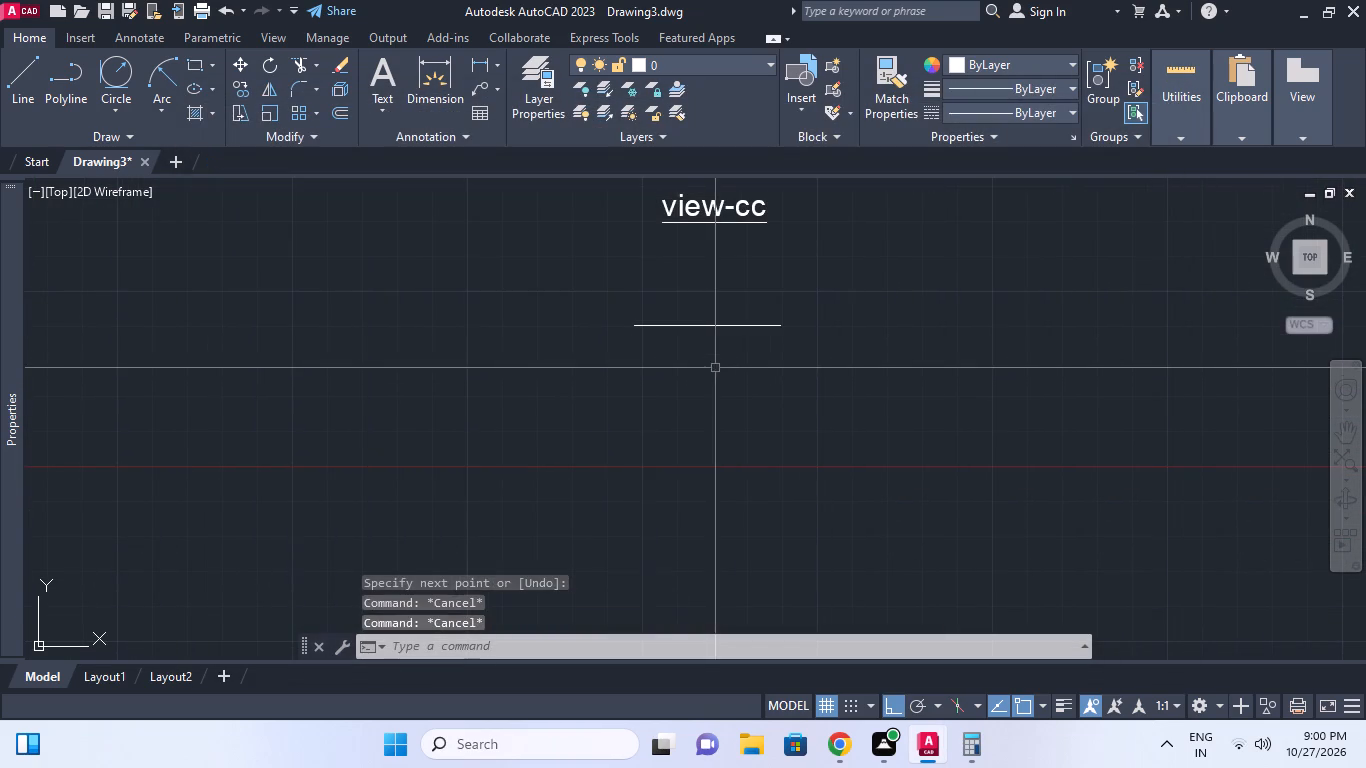
Draw a 7 mm diameter circle centred on each end of the 52 mm line.
{"action": "middle_click", "coordinate": [717, 368]}
{"action": "scroll", "coordinate": [714, 362], "scroll_direction": "up", "scroll_amount": 1}
{"action": "key", "text": "c"}
{"action": "key", "text": "space"}
{"action": "left_click", "coordinate": [584, 300]}
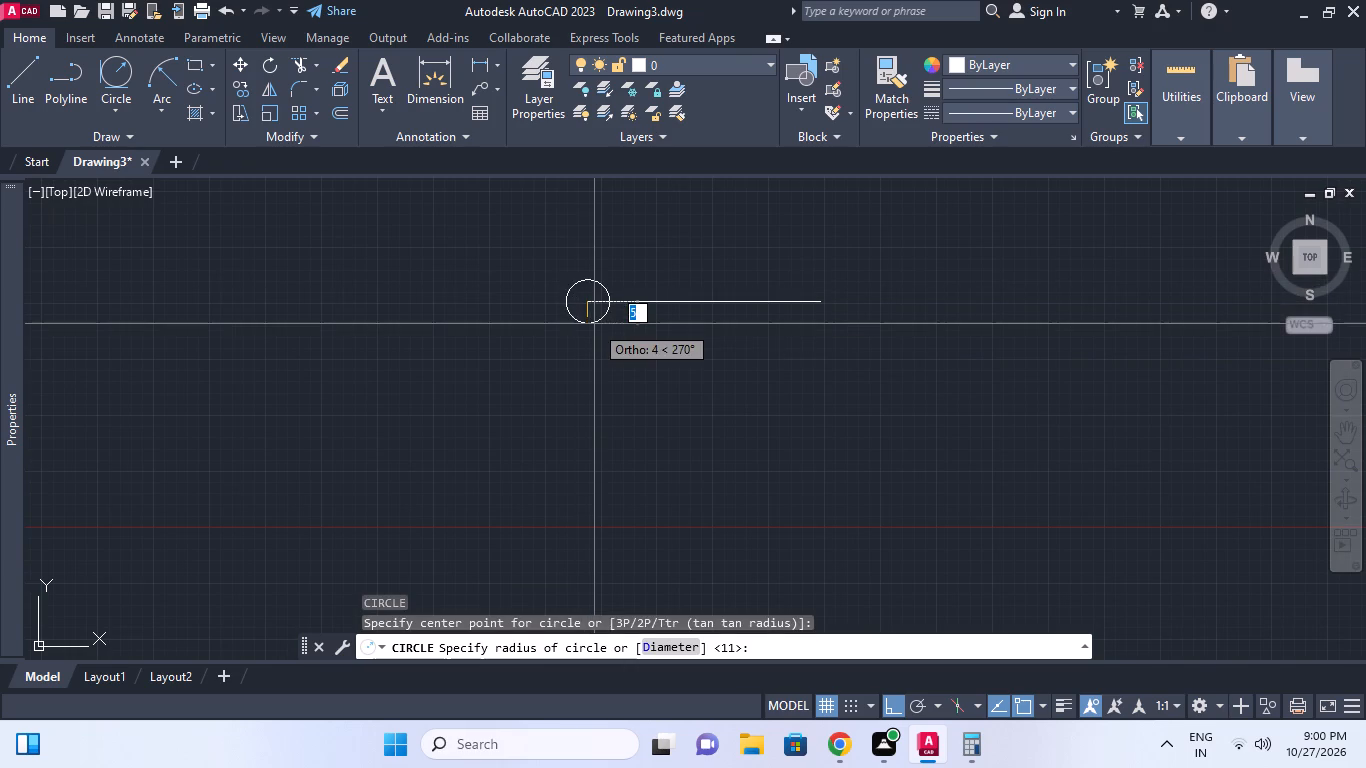
{"action": "type", "text": "d 7"}
{"action": "key", "text": "space"}
{"action": "key", "text": "space"}
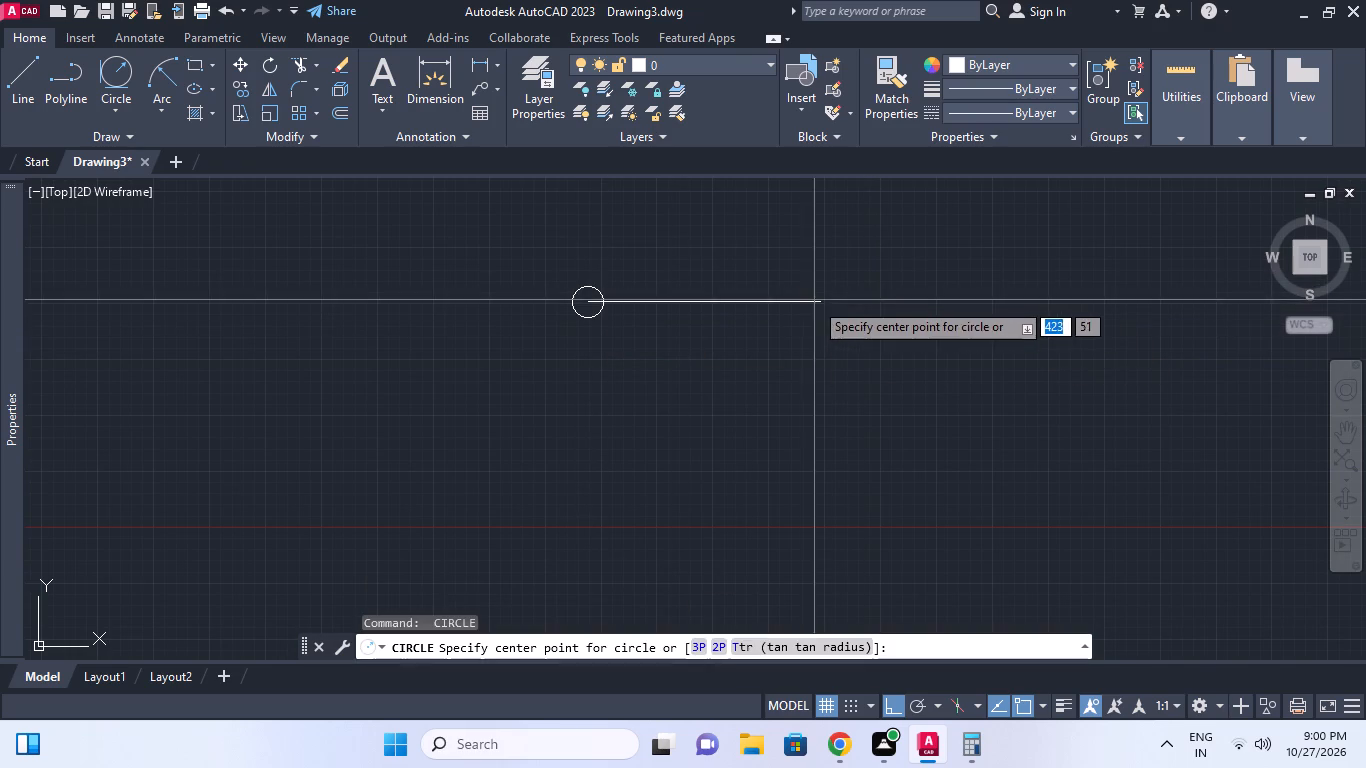
{"action": "left_click", "coordinate": [814, 301]}
{"action": "type", "text": "d 7"}
{"action": "key", "text": "space"}
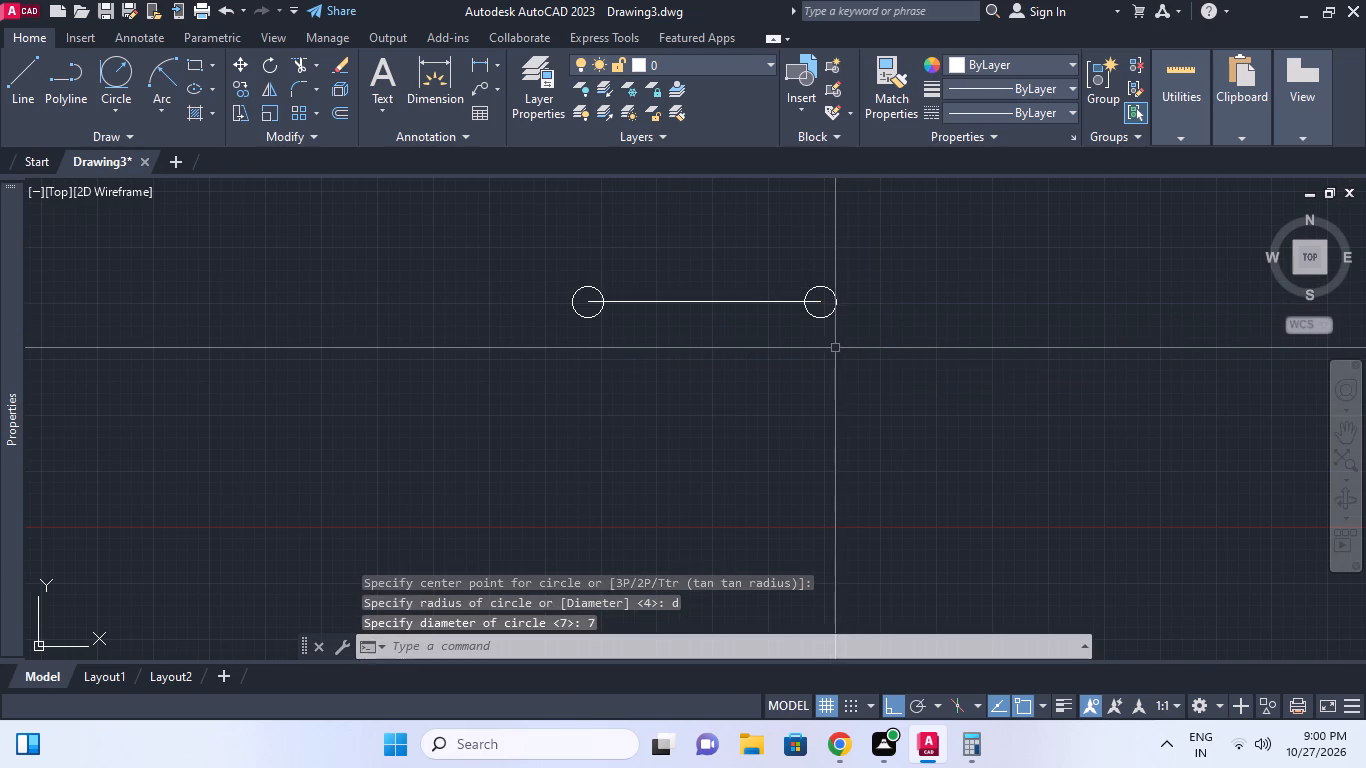
Draw a 10 mm radius circle concentric with each of the two 7 mm holes.
{"action": "key", "text": "space"}
{"action": "left_click", "coordinate": [584, 302]}
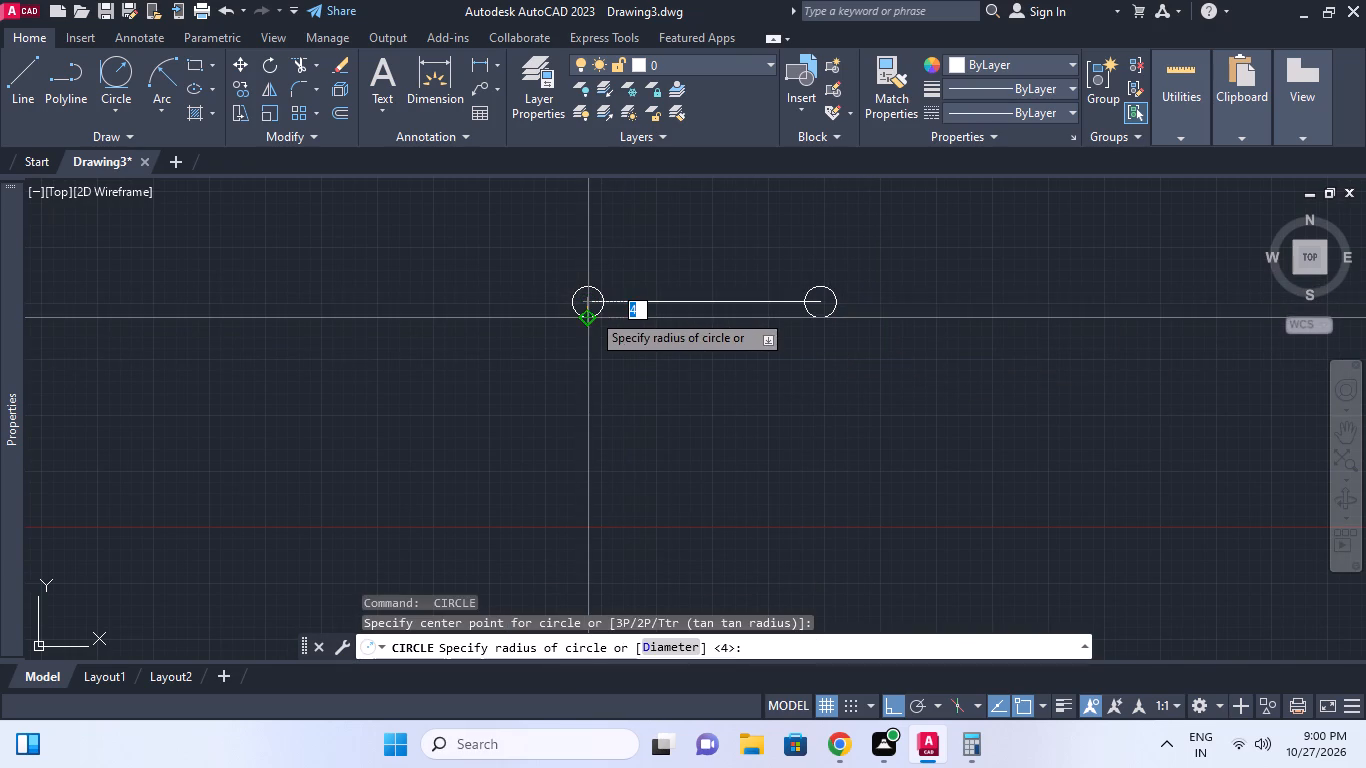
{"action": "type", "text": "10"}
{"action": "key", "text": "Return"}
{"action": "key", "text": "space"}
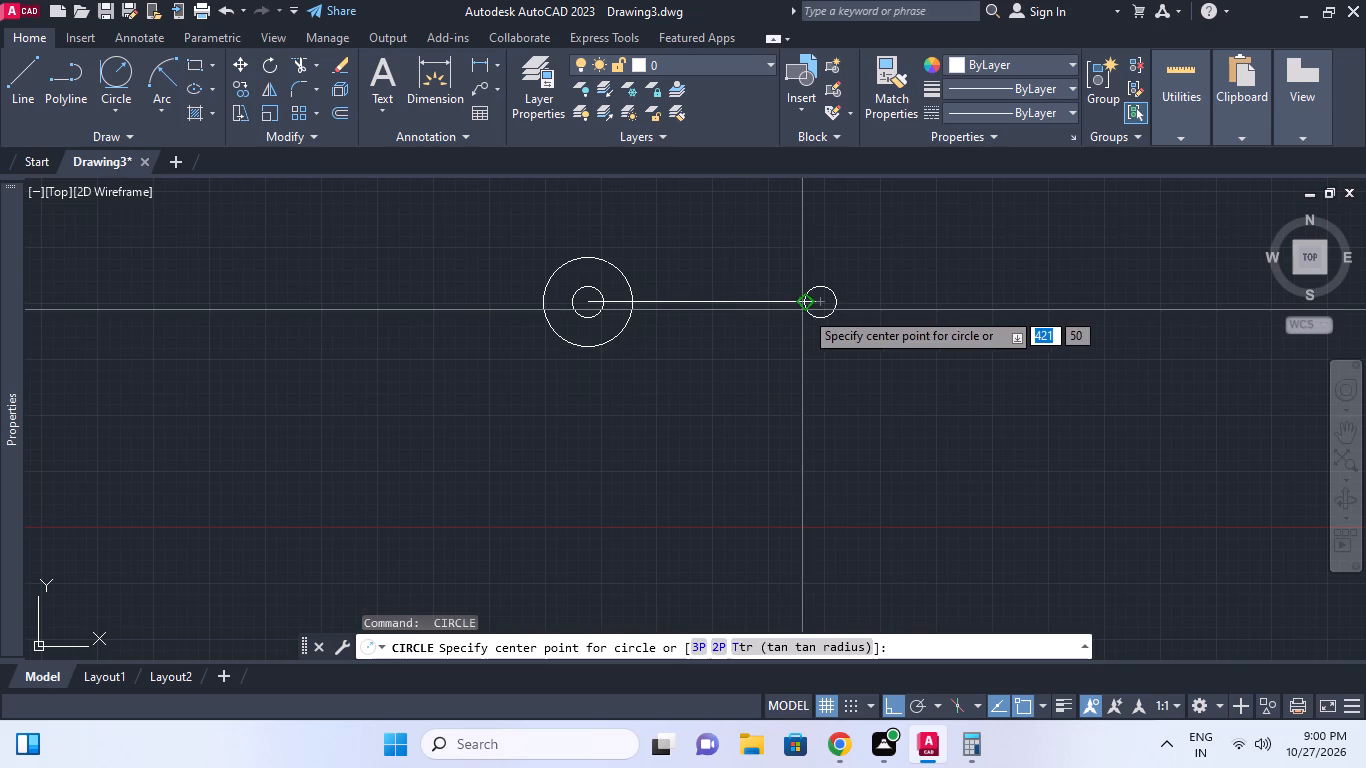
{"action": "left_click", "coordinate": [819, 307]}
{"action": "key", "text": "1"}
{"action": "key", "text": "0"}
{"action": "key", "text": "Return"}
{"action": "middle_click", "coordinate": [864, 382]}
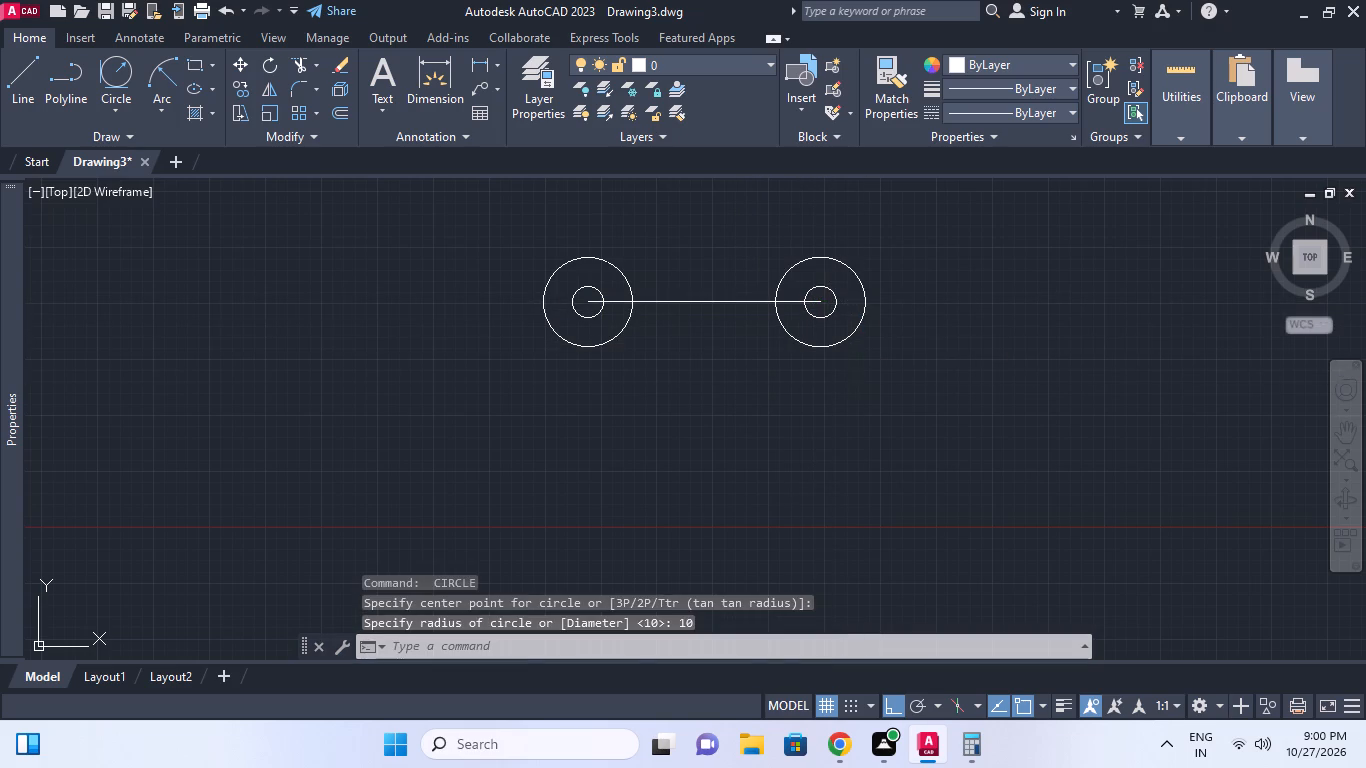
{"action": "key", "text": "Escape"}
Draw two concentric circles of 34 mm and 18 mm diameter at the midpoint of the centre line.
{"action": "key", "text": "space"}
{"action": "left_click", "coordinate": [700, 304]}
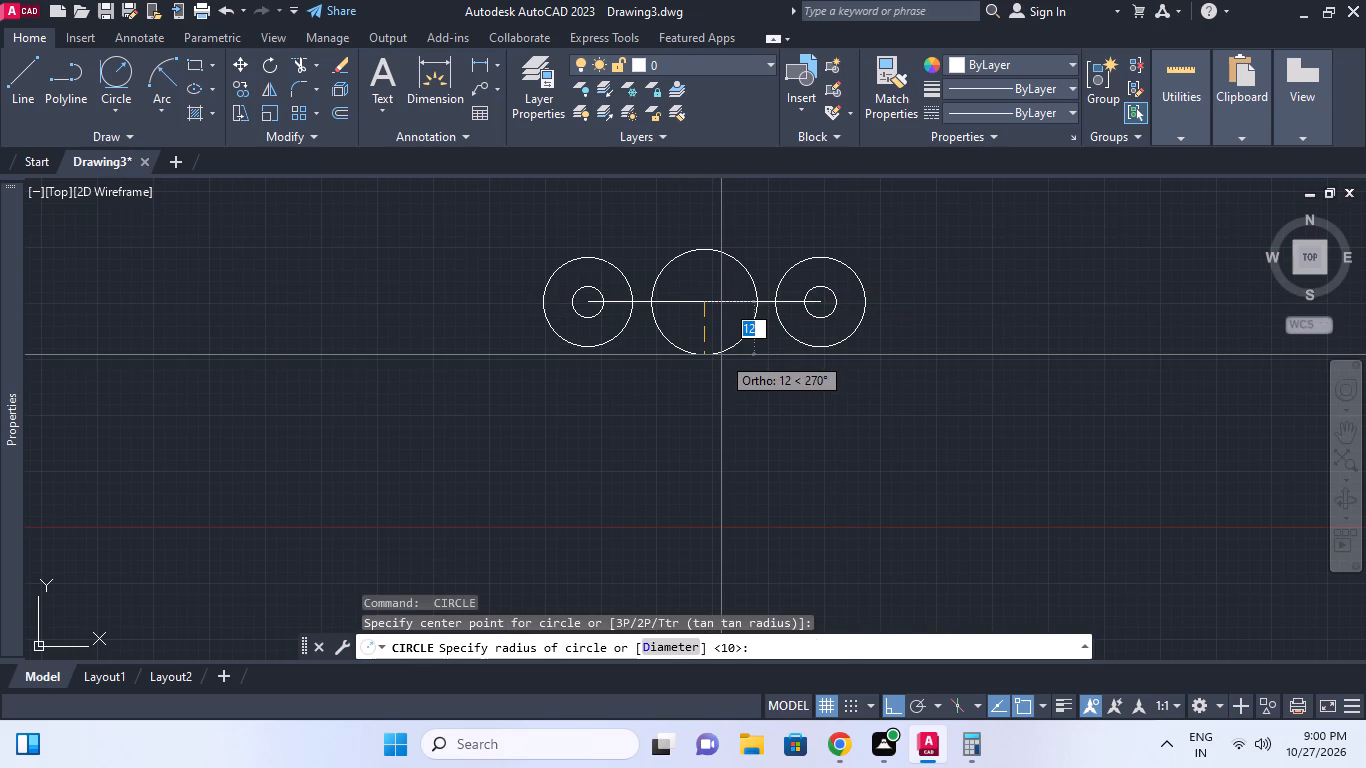
{"action": "type", "text": "d"}
{"action": "key", "text": "space"}
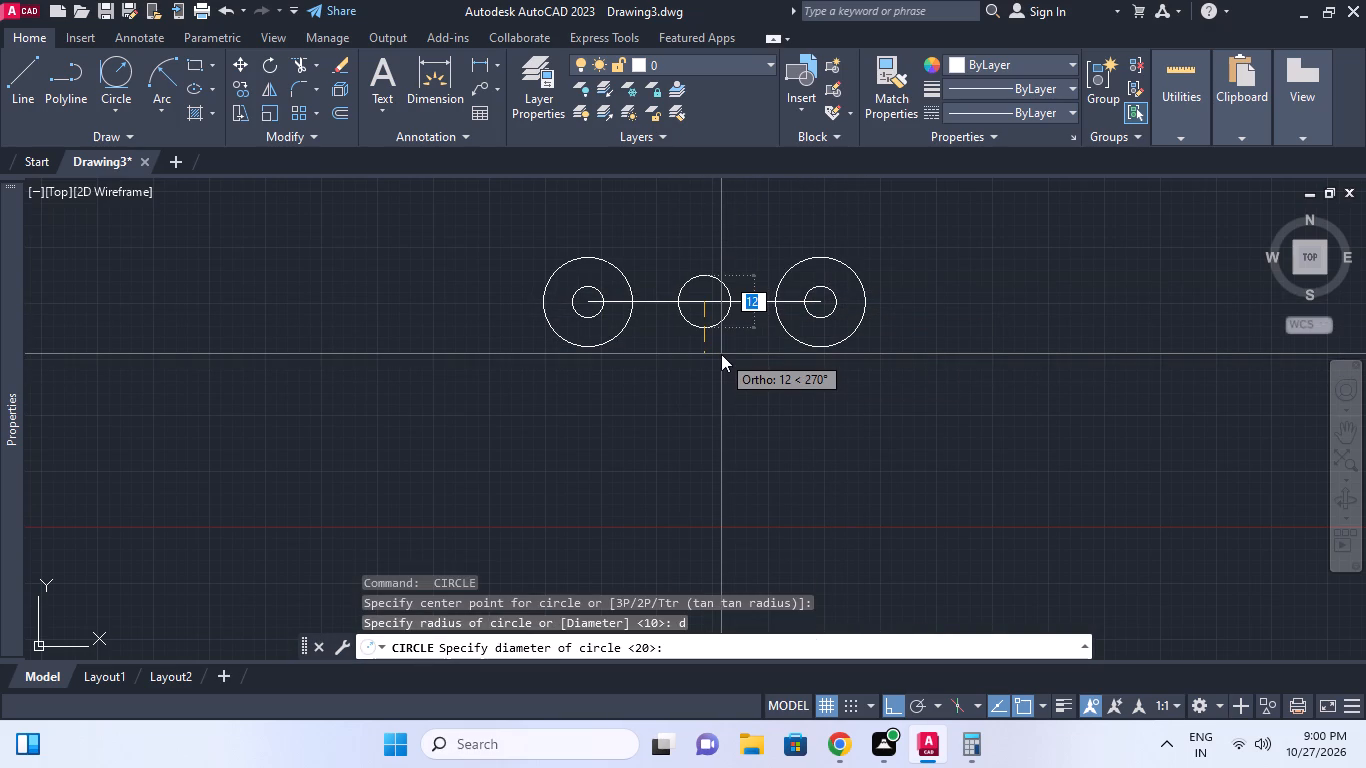
{"action": "type", "text": "34"}
{"action": "key", "text": "Return"}
{"action": "key", "text": "Return"}
{"action": "middle_click_drag", "start_coordinate": [738, 344], "coordinate": [785, 350]}
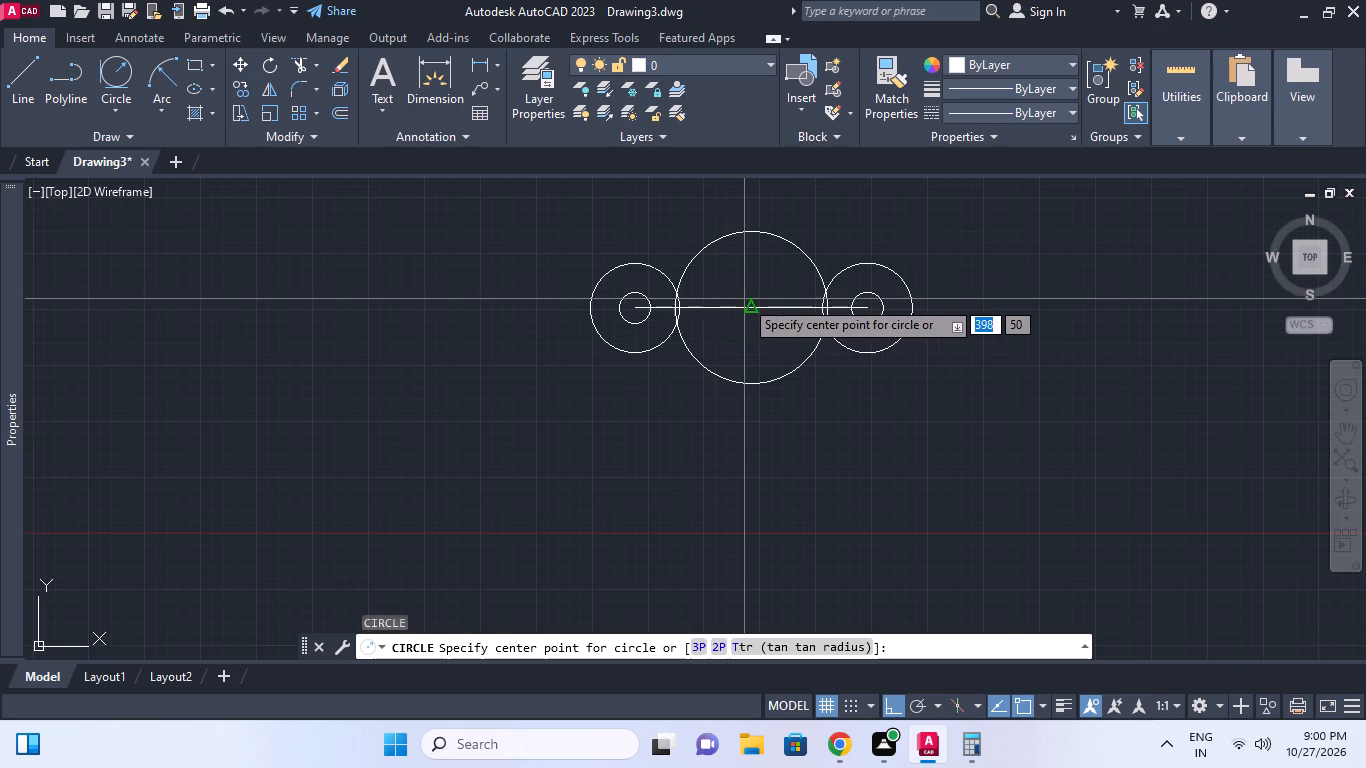
{"action": "left_click", "coordinate": [749, 308]}
{"action": "type", "text": "d 18"}
{"action": "key", "text": "Return"}
{"action": "scroll", "coordinate": [767, 297], "scroll_direction": "down", "scroll_amount": 1}
{"action": "middle_click_drag", "start_coordinate": [767, 297], "coordinate": [767, 322]}
{"action": "key", "text": "Escape"}
{"action": "middle_click_drag", "start_coordinate": [730, 308], "coordinate": [731, 339]}
{"action": "scroll", "coordinate": [721, 319], "scroll_direction": "up", "scroll_amount": 1}
{"action": "middle_click", "coordinate": [719, 343]}
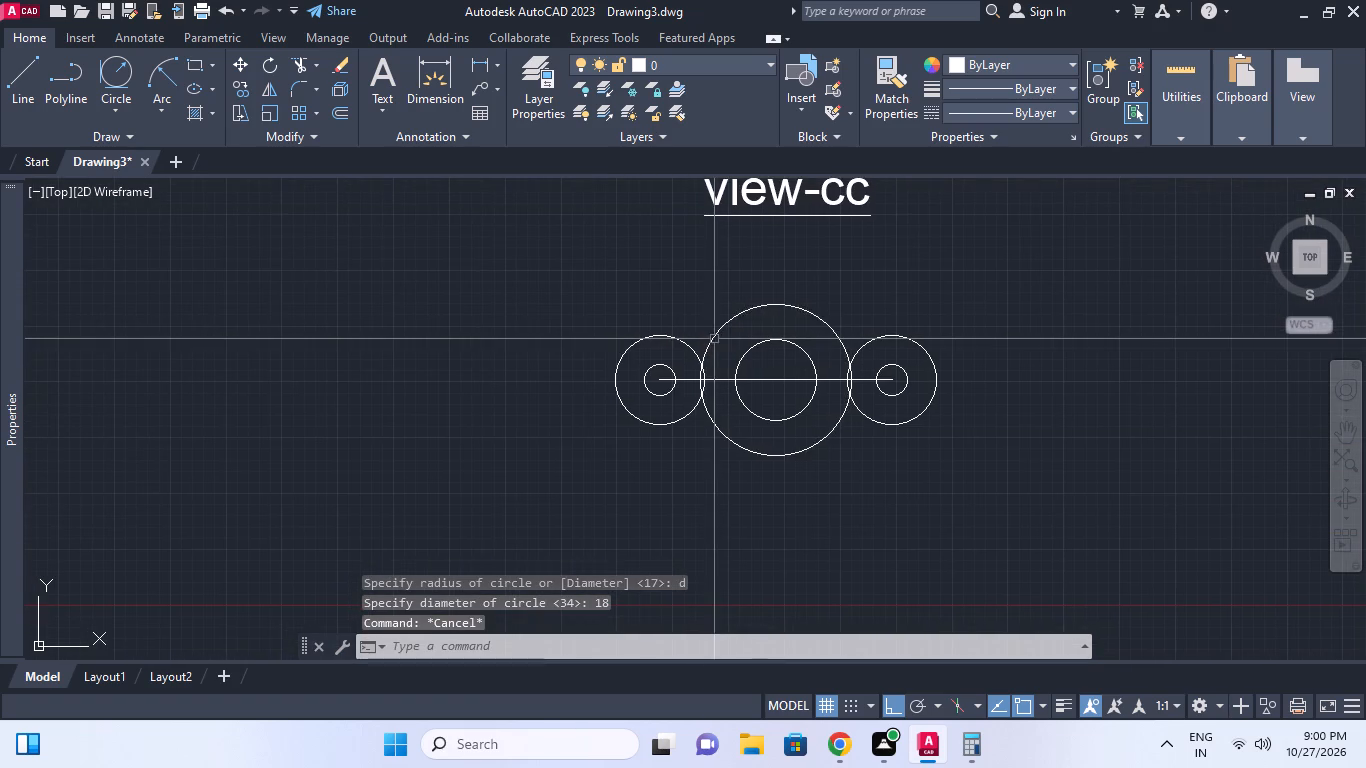
{"action": "middle_click", "coordinate": [712, 340]}
{"action": "key", "text": "Escape"}
Draw a line tangent to the tops of the left 10 mm radius circle and the 34 mm circle.
{"action": "middle_click", "coordinate": [710, 335]}
{"action": "type", "text": "l"}
{"action": "key", "text": "space"}
{"action": "right_click", "coordinate": [711, 335], "text": "ctrl"}
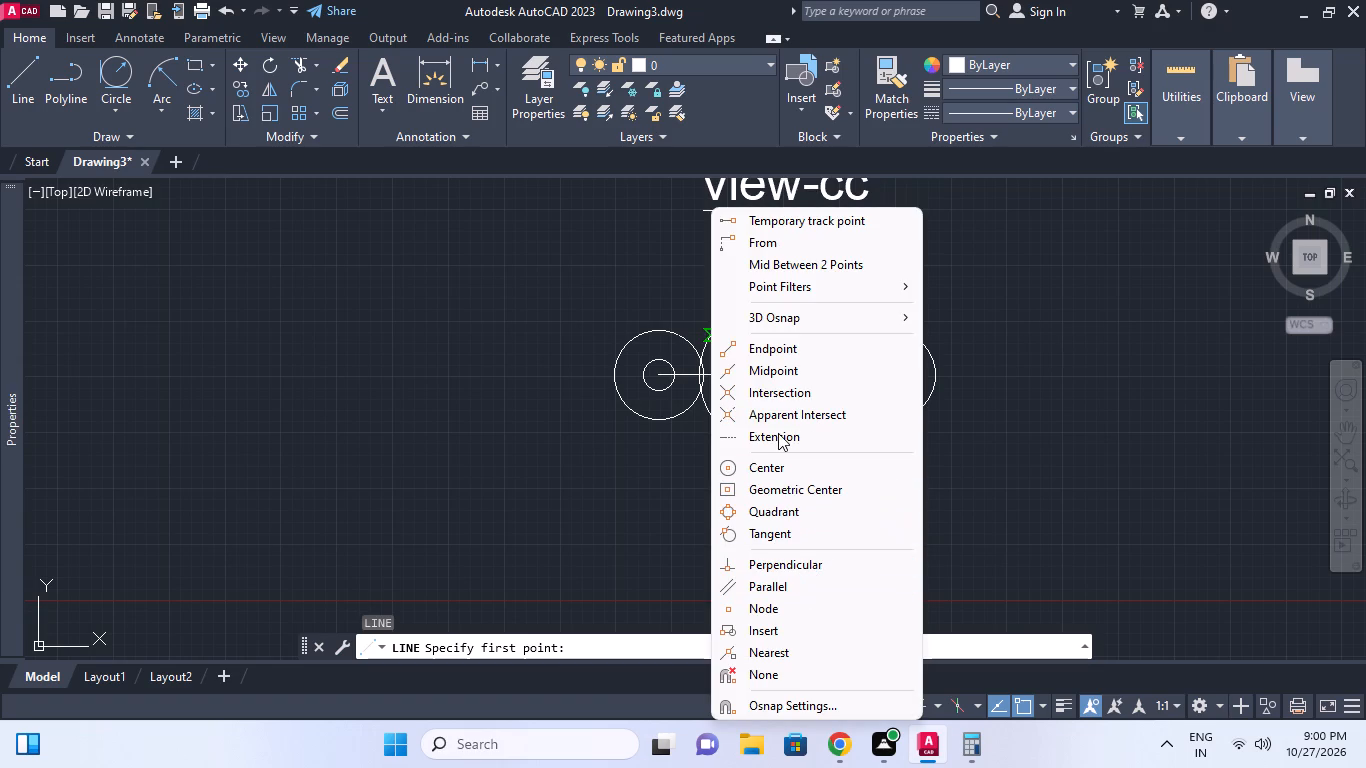
{"action": "left_click", "coordinate": [778, 525]}
{"action": "left_click", "coordinate": [660, 332]}
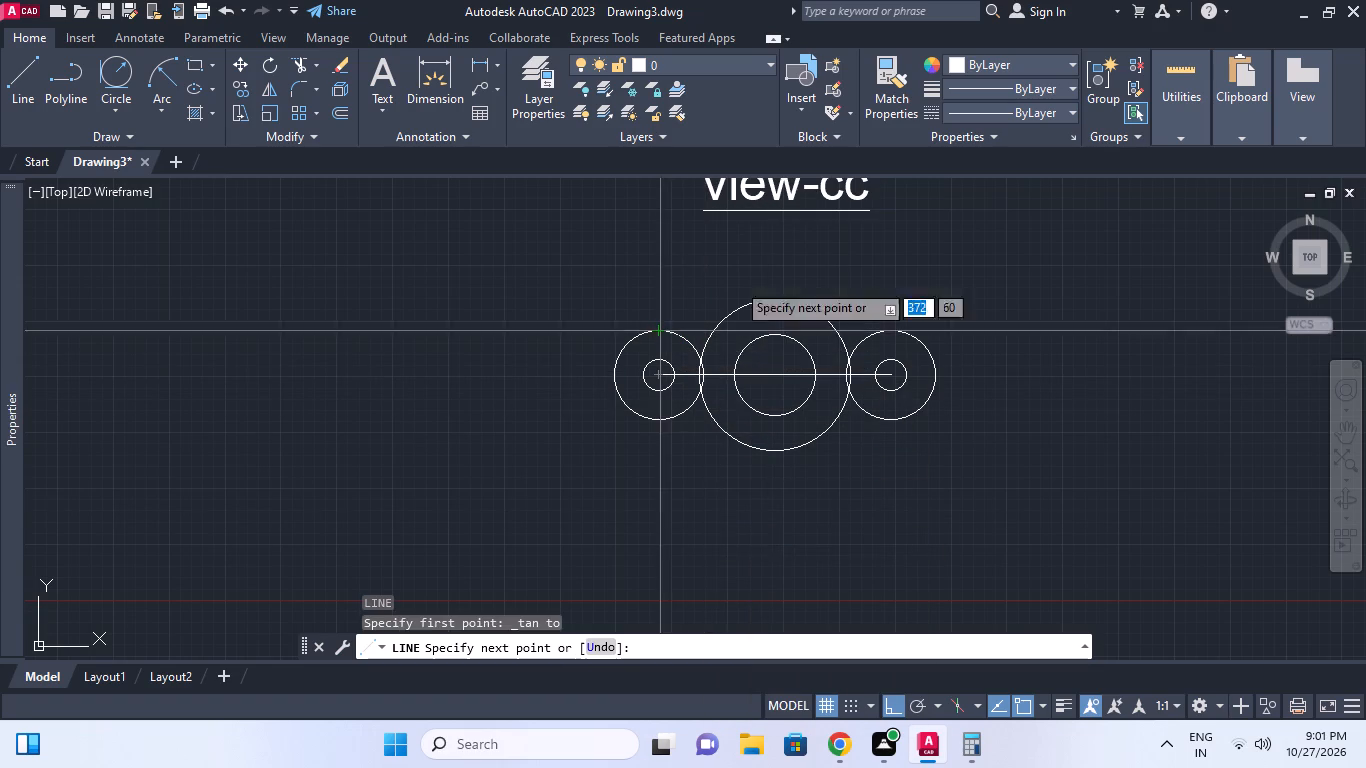
{"action": "right_click", "coordinate": [737, 281], "text": "ctrl"}
{"action": "left_click", "coordinate": [832, 525]}
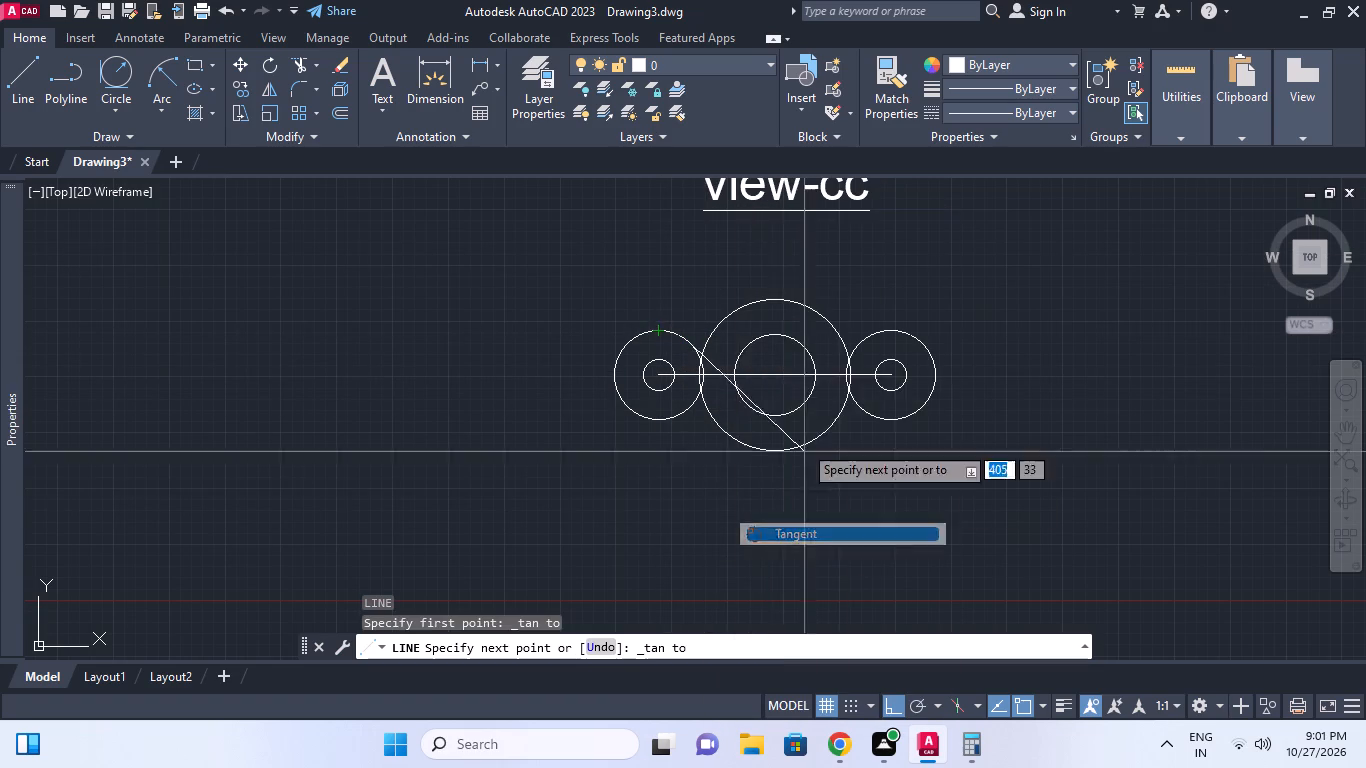
{"action": "left_click", "coordinate": [753, 302]}
{"action": "key", "text": "Escape"}
Mirror the upper-left tangent line about the vertical axis through the central hole, keeping the original.
{"action": "left_click", "coordinate": [703, 315]}
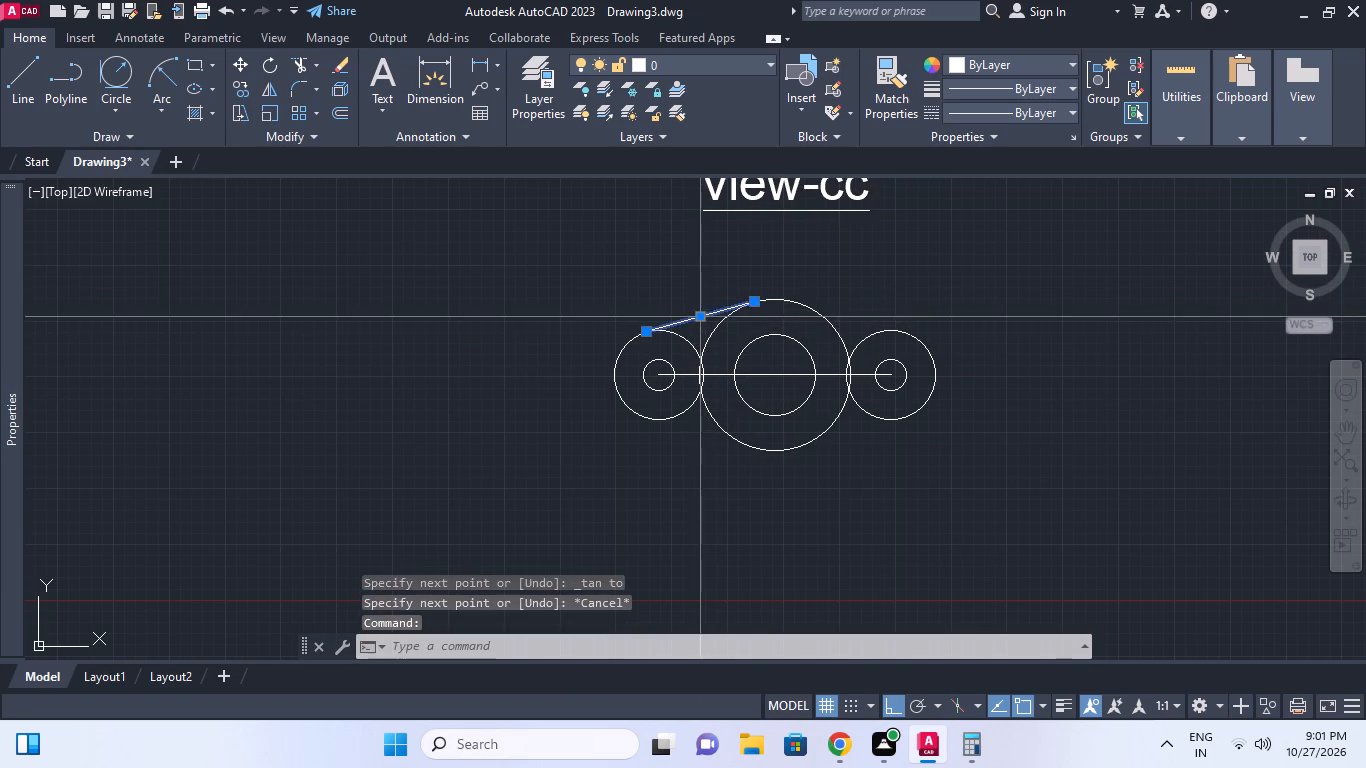
{"action": "middle_click_drag", "start_coordinate": [705, 307], "coordinate": [713, 330]}
{"action": "scroll", "coordinate": [710, 318], "scroll_direction": "down", "scroll_amount": 1}
{"action": "type", "text": "mi"}
{"action": "key", "text": "space"}
{"action": "left_click", "coordinate": [755, 371]}
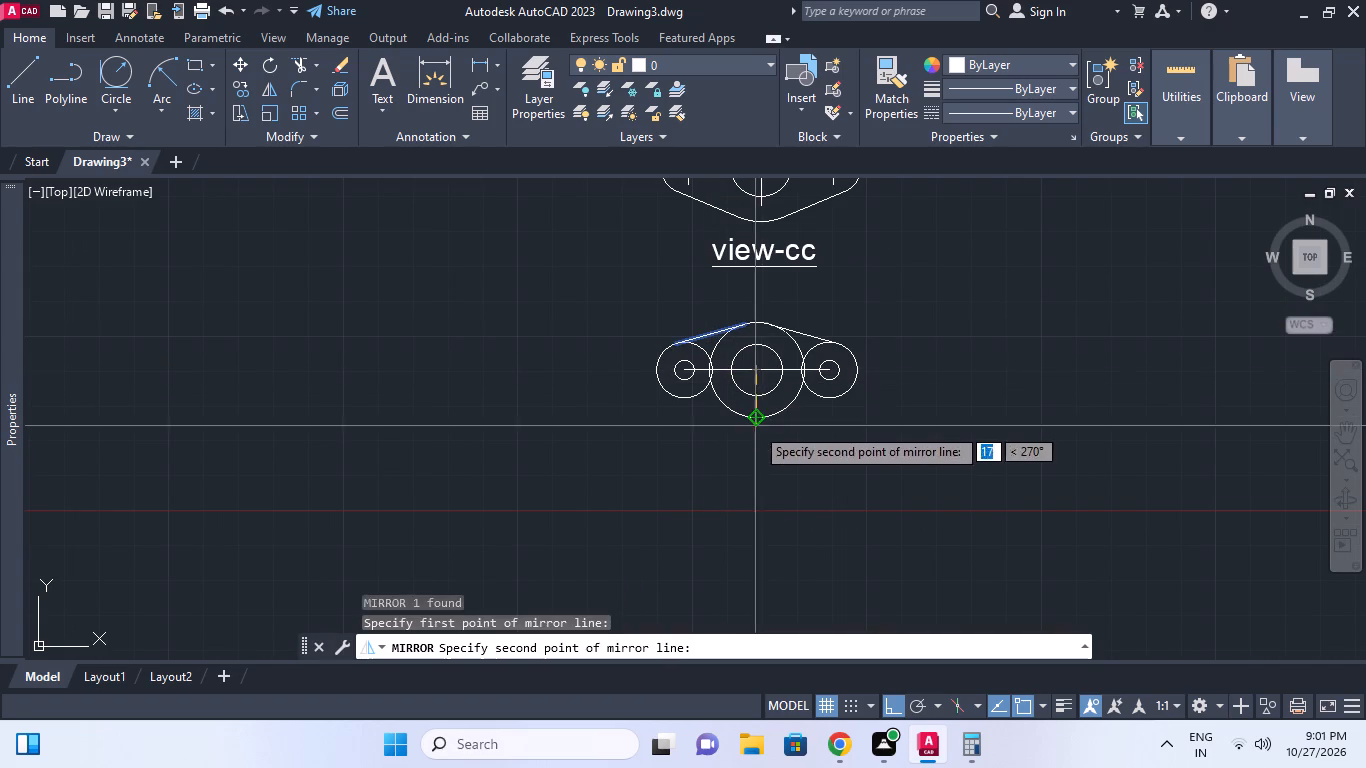
{"action": "left_click", "coordinate": [755, 426]}
{"action": "left_click_drag", "start_coordinate": [797, 501], "coordinate": [755, 426]}
Mirror both upper tangent lines about the horizontal centre line to form the lower edges, keeping the originals.
{"action": "left_click", "coordinate": [706, 336]}
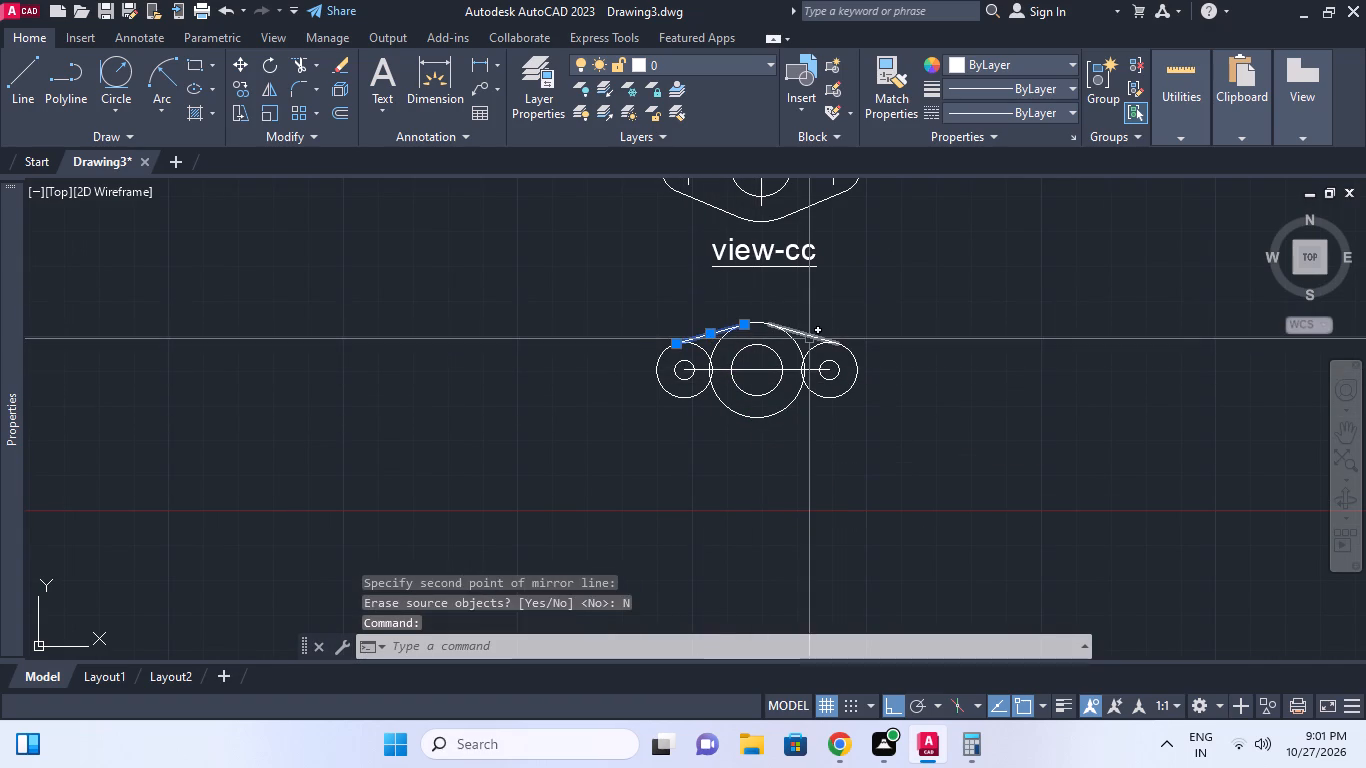
{"action": "left_click", "coordinate": [809, 338]}
{"action": "middle_click", "coordinate": [823, 333]}
{"action": "type", "text": "mi"}
{"action": "key", "text": "space"}
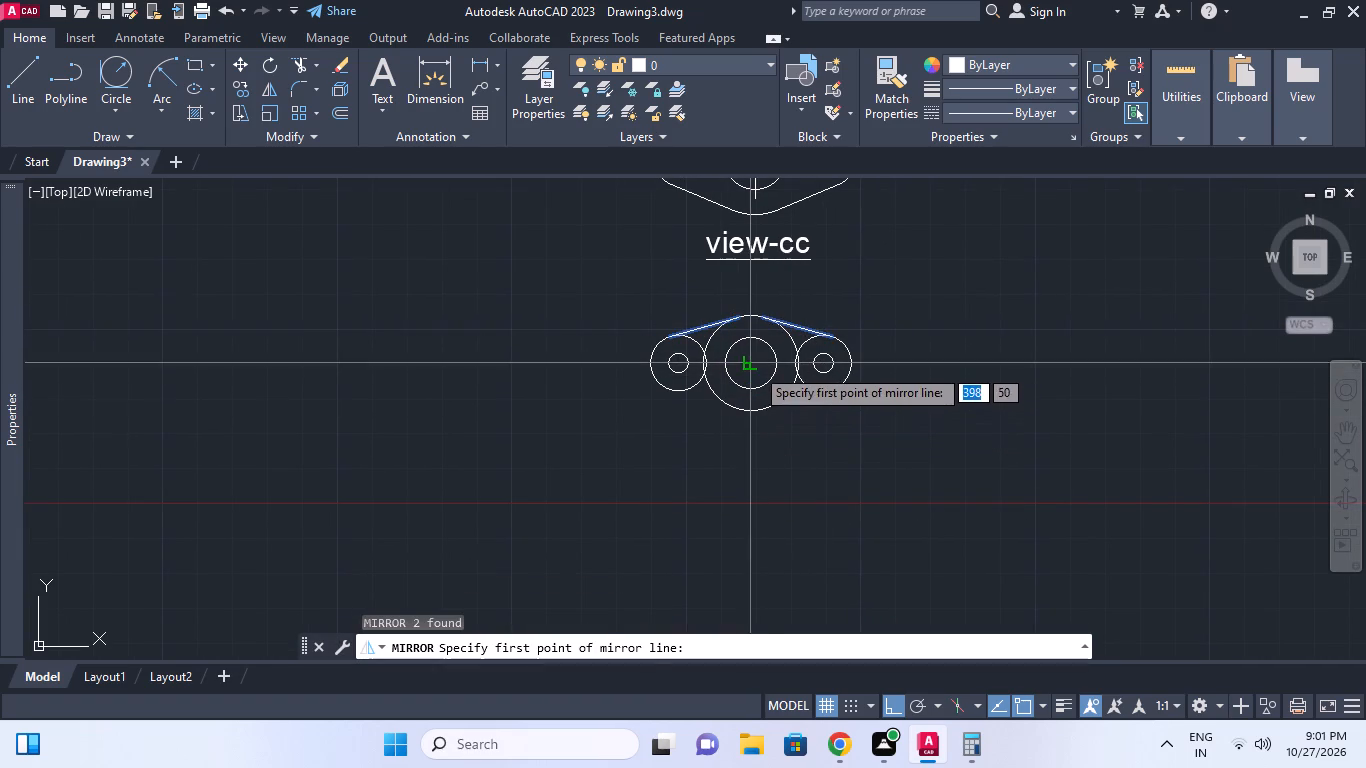
{"action": "left_click", "coordinate": [755, 365]}
{"action": "left_click", "coordinate": [893, 363]}
{"action": "left_click_drag", "start_coordinate": [916, 431], "coordinate": [893, 363]}
{"action": "key", "text": "Escape"}
Regenerate the drawing display.
{"action": "middle_click", "coordinate": [771, 335]}
{"action": "scroll", "coordinate": [771, 335], "scroll_direction": "up", "scroll_amount": 1}
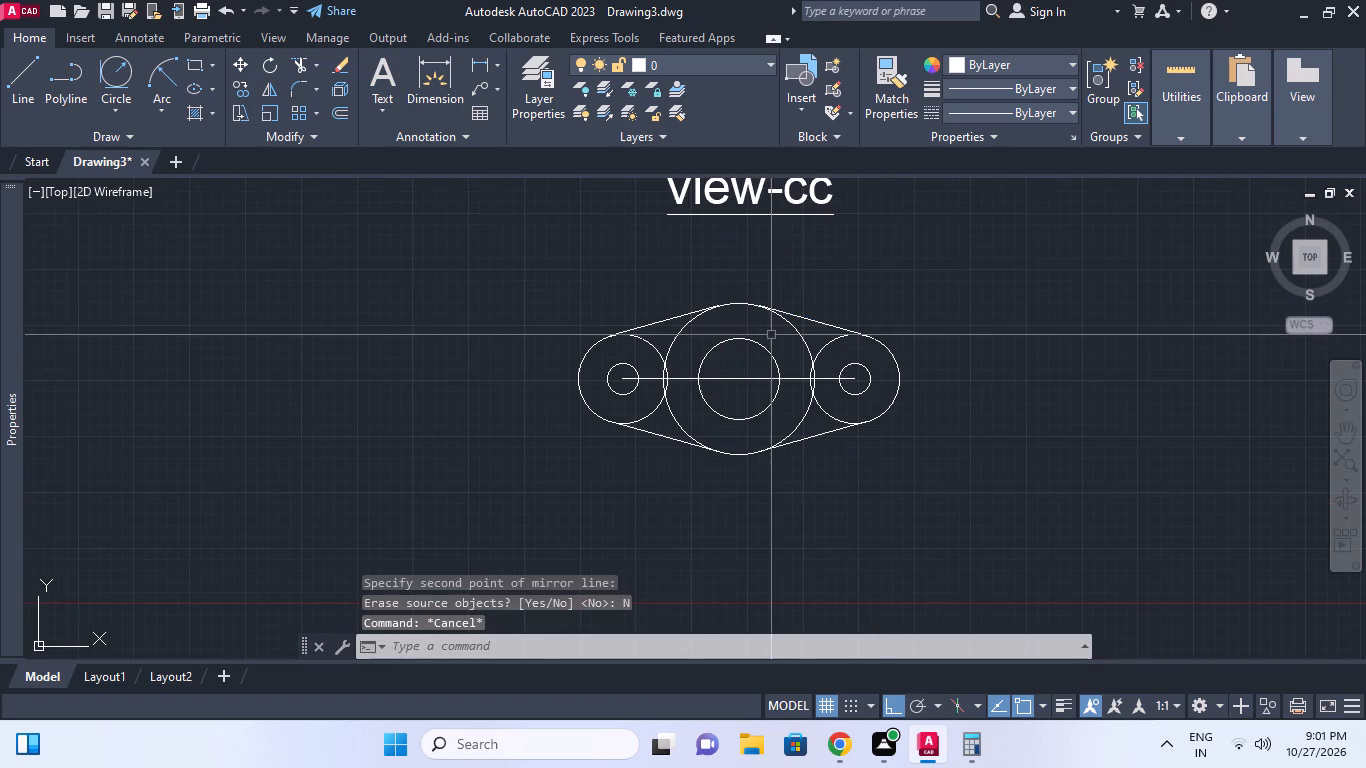
{"action": "key", "text": "r"}
{"action": "key", "text": "e"}
{"action": "key", "text": "space"}
{"action": "key", "text": "space"}
{"action": "key", "text": "Escape"}
Trim the 34 mm circle's upper arc and the inner arcs and centre line where the left and middle circles overlap.
{"action": "type", "text": "tr"}
{"action": "key", "text": "space"}
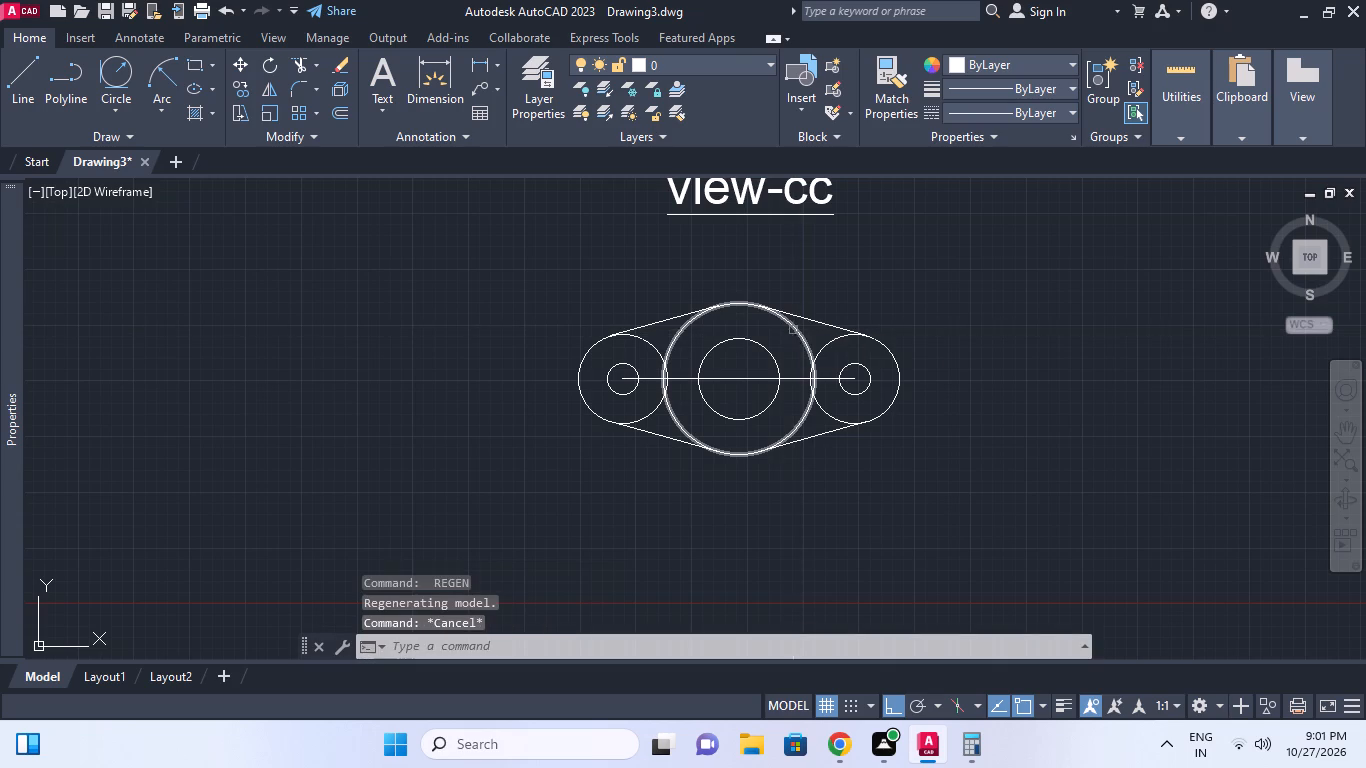
{"action": "key", "text": "space"}
{"action": "left_click", "coordinate": [795, 328]}
{"action": "left_click", "coordinate": [682, 335]}
{"action": "left_click", "coordinate": [669, 377]}
{"action": "left_click", "coordinate": [659, 362]}
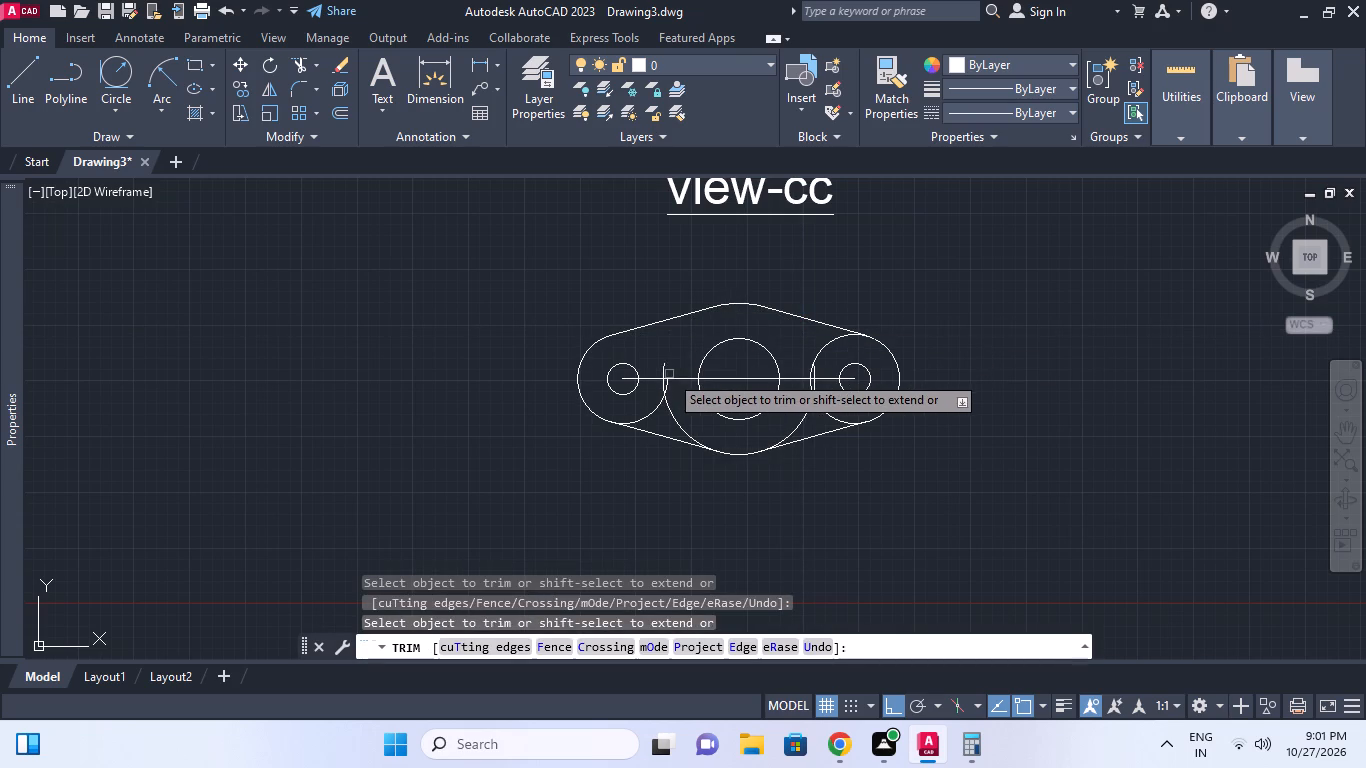
{"action": "left_click", "coordinate": [666, 371]}
{"action": "left_click", "coordinate": [673, 382]}
{"action": "scroll", "coordinate": [652, 398], "scroll_direction": "up", "scroll_amount": 2}
{"action": "left_click", "coordinate": [689, 417]}
{"action": "left_click", "coordinate": [663, 397]}
{"action": "left_click", "coordinate": [683, 397]}
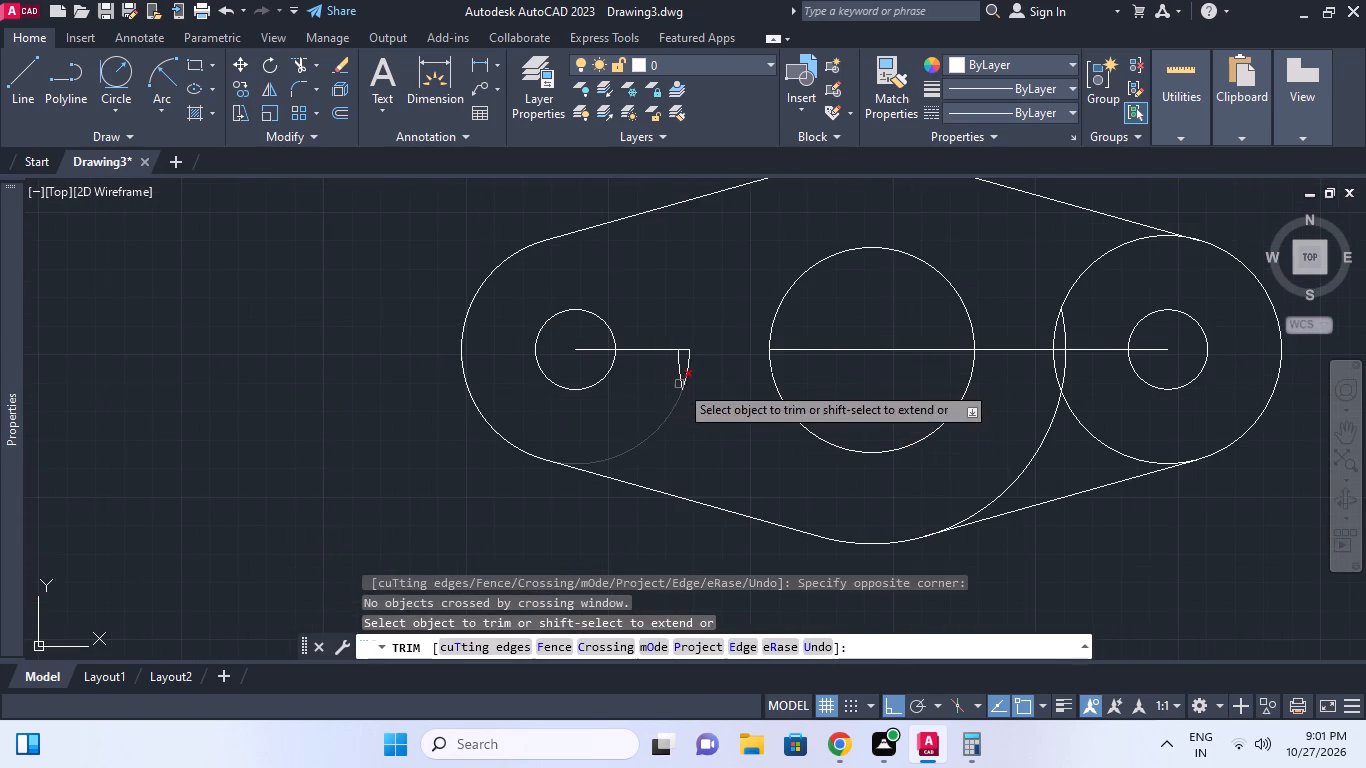
{"action": "left_click", "coordinate": [679, 382]}
{"action": "left_click", "coordinate": [680, 399]}
{"action": "left_click", "coordinate": [685, 386]}
{"action": "left_click", "coordinate": [676, 377]}
{"action": "scroll", "coordinate": [689, 376], "scroll_direction": "up", "scroll_amount": 2}
{"action": "left_click", "coordinate": [720, 428]}
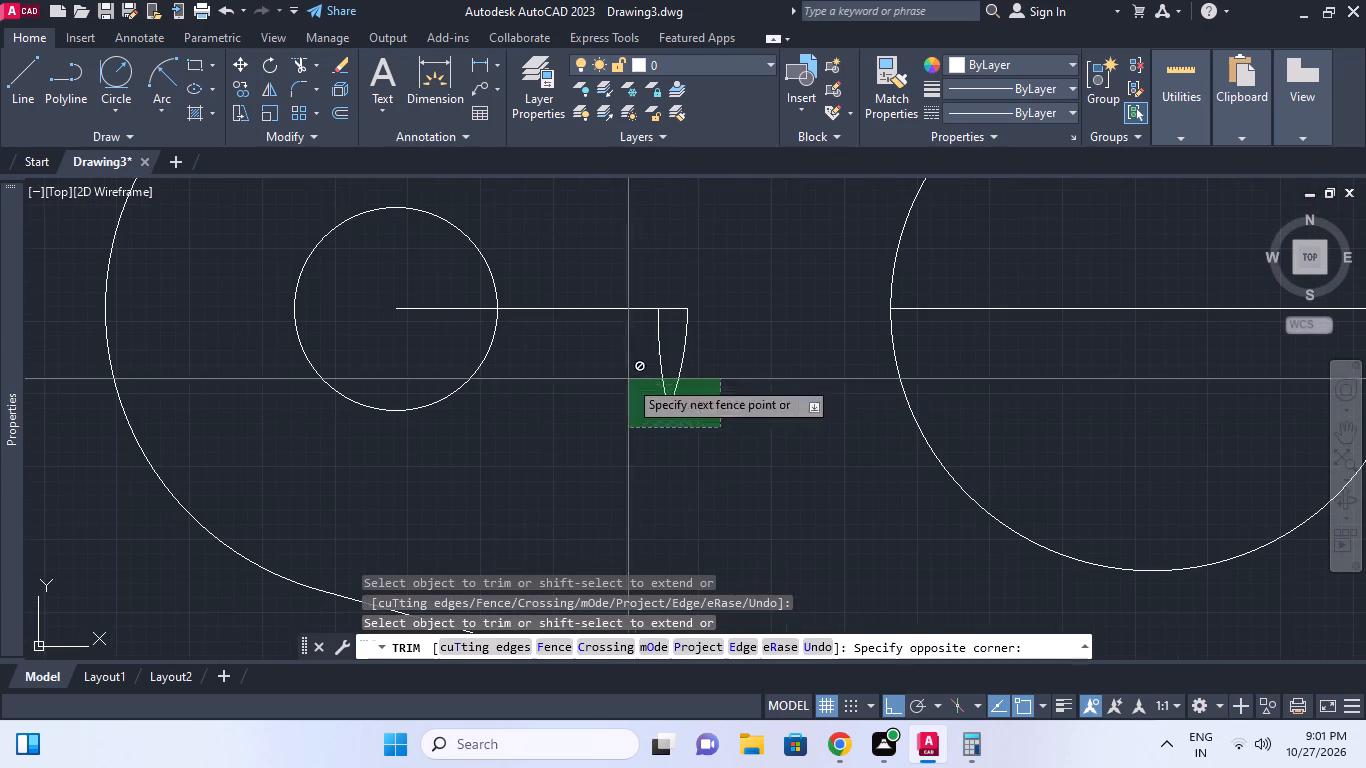
{"action": "left_click", "coordinate": [628, 379]}
Trim the inner arcs and centre line where the middle and right circles overlap inside the new outline.
{"action": "scroll", "coordinate": [790, 374], "scroll_direction": "down", "scroll_amount": 3}
{"action": "middle_click_drag", "start_coordinate": [787, 375], "coordinate": [635, 390]}
{"action": "left_click", "coordinate": [917, 411]}
{"action": "left_click", "coordinate": [812, 412]}
{"action": "left_click", "coordinate": [876, 407]}
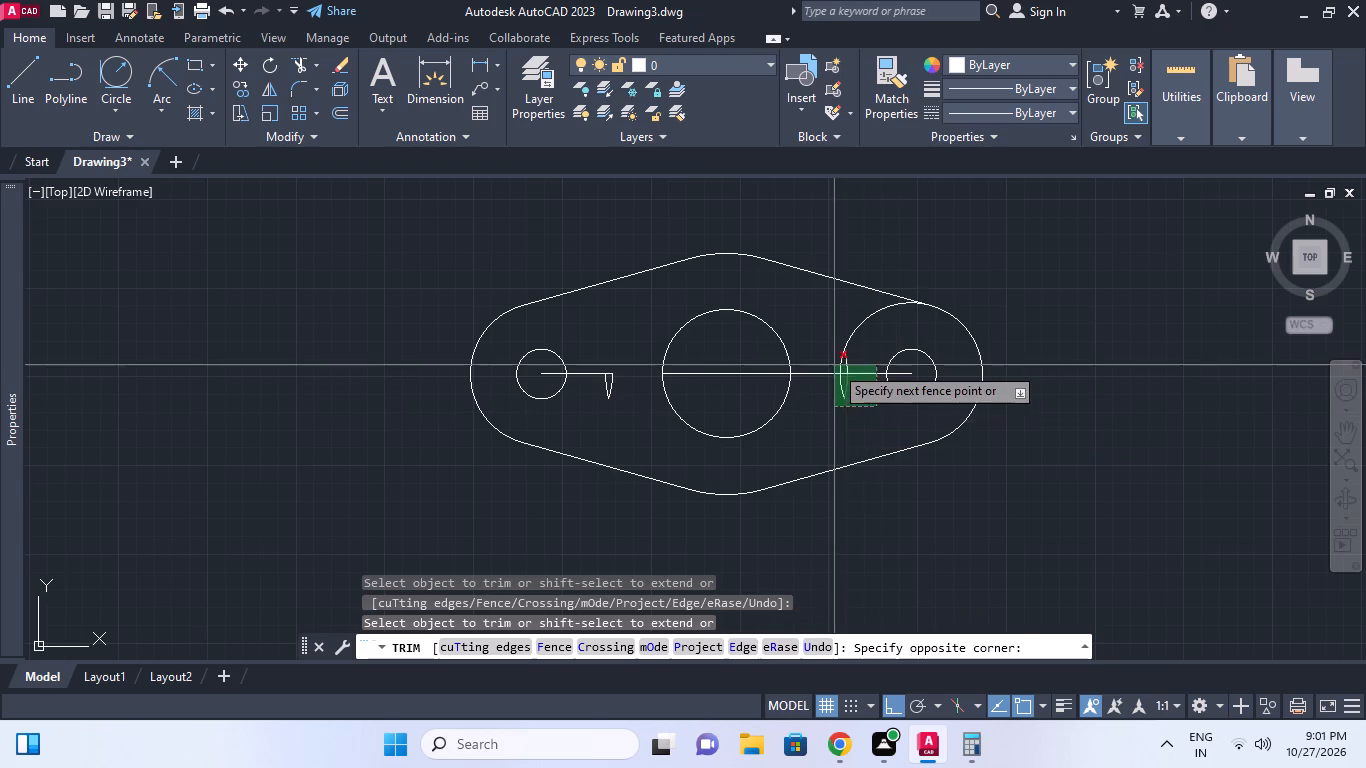
{"action": "left_click", "coordinate": [834, 365]}
{"action": "left_click", "coordinate": [851, 394]}
{"action": "left_click", "coordinate": [821, 372]}
{"action": "left_click", "coordinate": [847, 351]}
{"action": "left_click", "coordinate": [848, 320]}
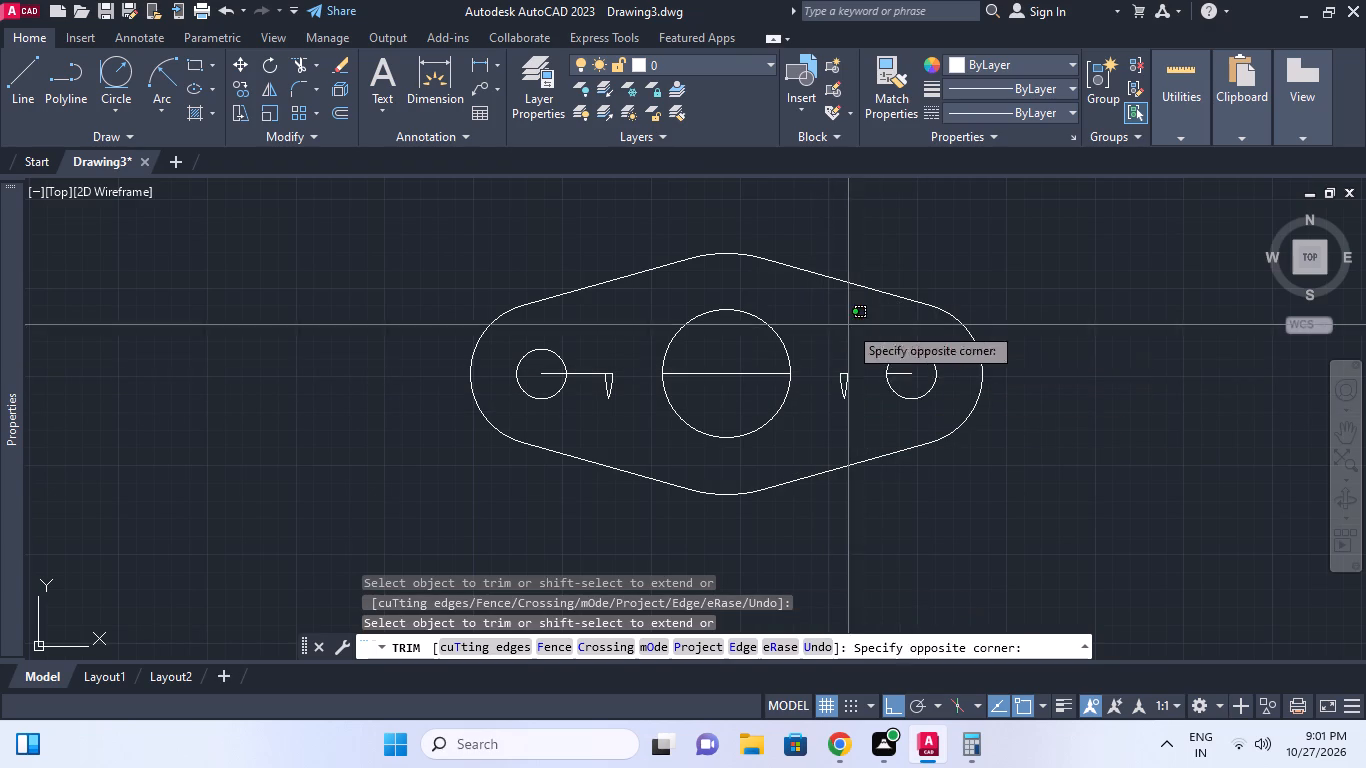
{"action": "key", "text": "Escape"}
Erase the leftover arc fragments and centre line pieces inside the new outline, leaving only the outline and three holes.
{"action": "scroll", "coordinate": [849, 377], "scroll_direction": "up", "scroll_amount": 2}
{"action": "key", "text": "e"}
{"action": "key", "text": "space"}
{"action": "left_click", "coordinate": [861, 418]}
{"action": "left_click", "coordinate": [811, 339]}
{"action": "key", "text": "space"}
{"action": "left_click", "coordinate": [962, 370]}
{"action": "key", "text": "space"}
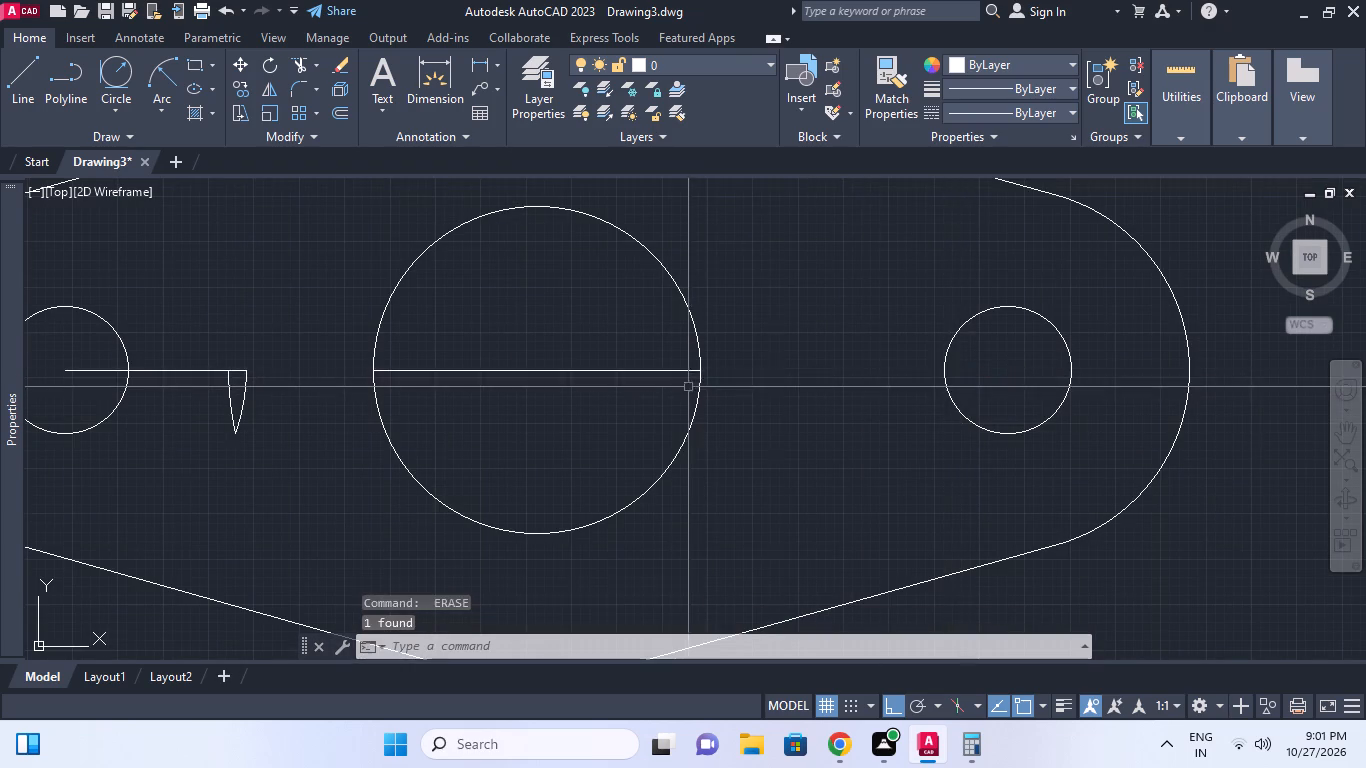
{"action": "left_click", "coordinate": [685, 386]}
{"action": "left_click", "coordinate": [621, 327]}
{"action": "key", "text": "space"}
{"action": "scroll", "coordinate": [624, 352], "scroll_direction": "down", "scroll_amount": 2}
{"action": "middle_click_drag", "start_coordinate": [624, 352], "coordinate": [638, 363]}
{"action": "key", "text": "space"}
{"action": "left_click", "coordinate": [490, 408]}
{"action": "left_click", "coordinate": [471, 339]}
{"action": "key", "text": "space"}
{"action": "right_click", "coordinate": [471, 339]}
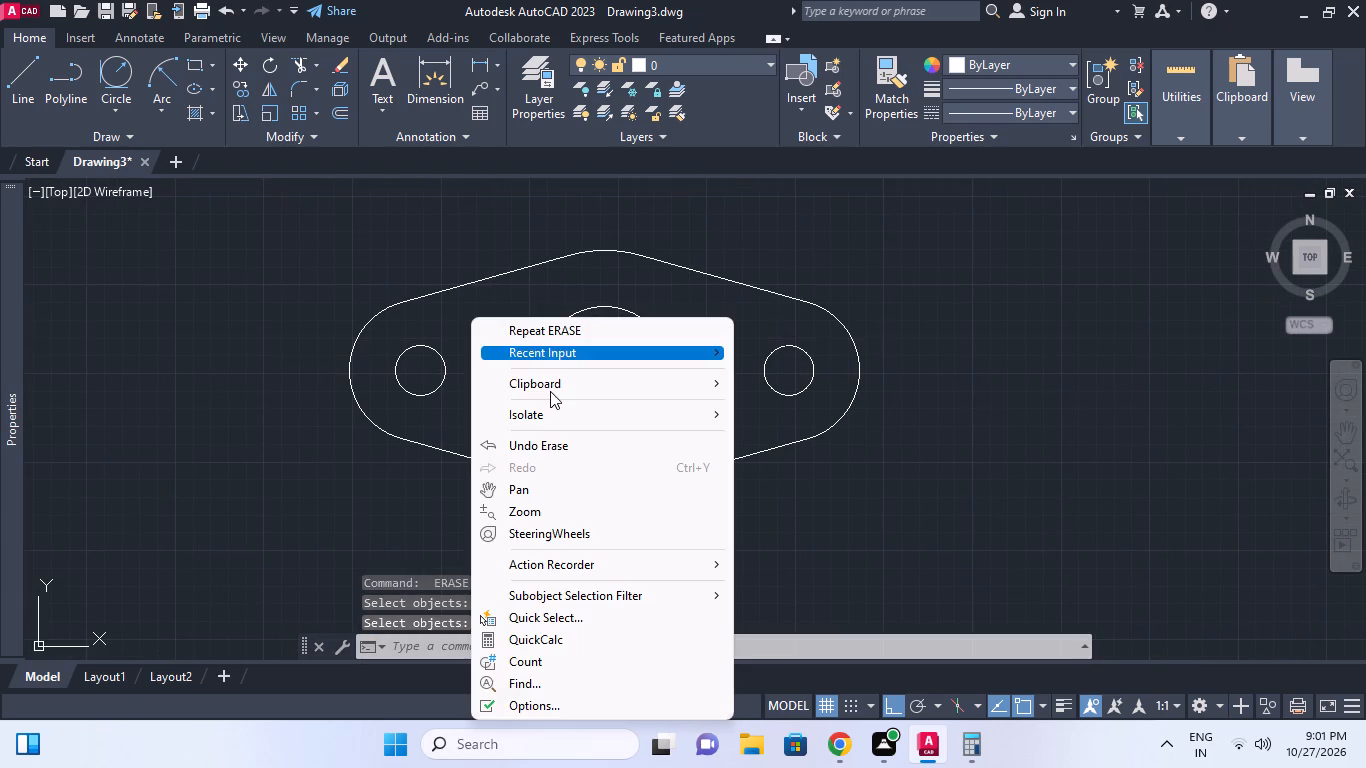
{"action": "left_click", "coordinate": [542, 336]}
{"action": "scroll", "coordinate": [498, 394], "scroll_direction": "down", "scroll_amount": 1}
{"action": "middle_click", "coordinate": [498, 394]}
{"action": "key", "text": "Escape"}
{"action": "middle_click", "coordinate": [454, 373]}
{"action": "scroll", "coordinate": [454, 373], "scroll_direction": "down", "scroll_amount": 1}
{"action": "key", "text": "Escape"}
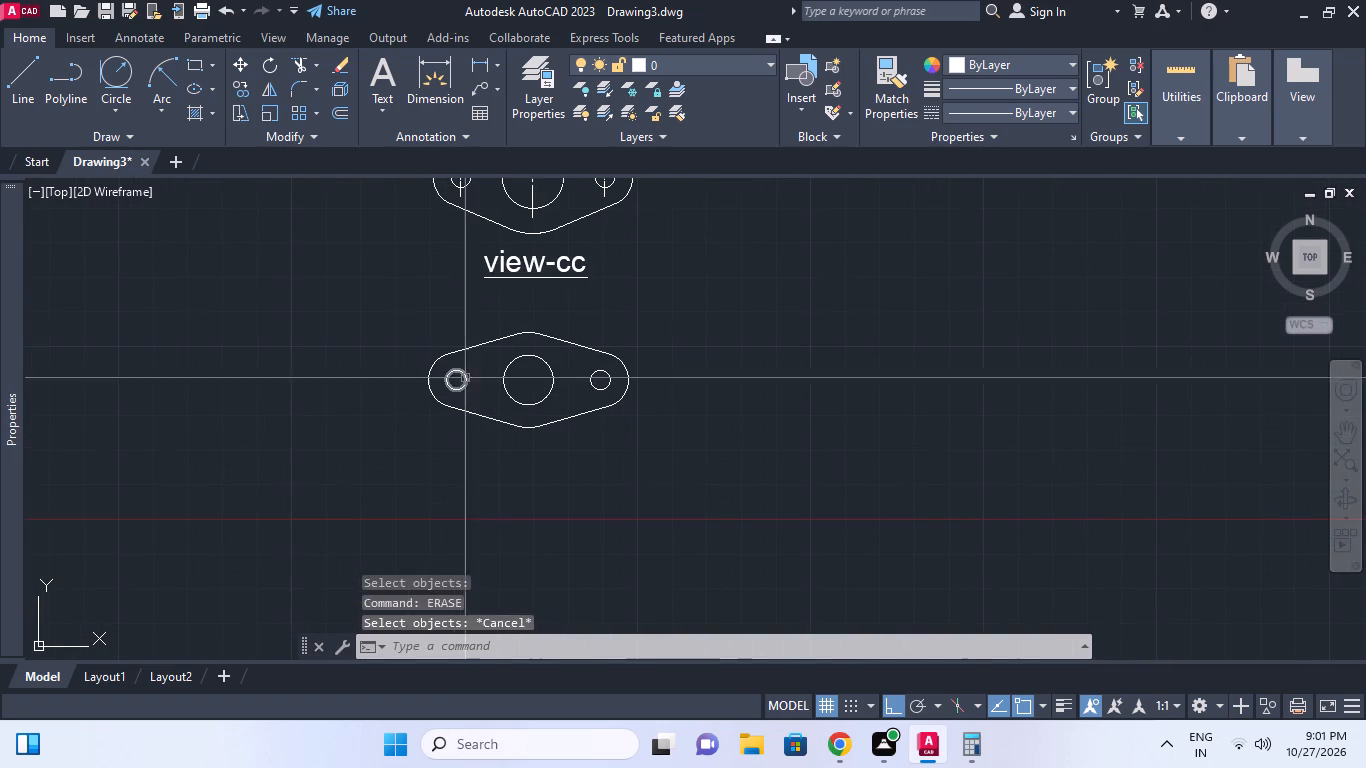
Offset the lower plate's left hole by 3, once inward and once outward.
{"action": "middle_click", "coordinate": [465, 374]}
{"action": "type", "text": "o 3"}
{"action": "key", "text": "space"}
{"action": "left_click", "coordinate": [458, 377]}
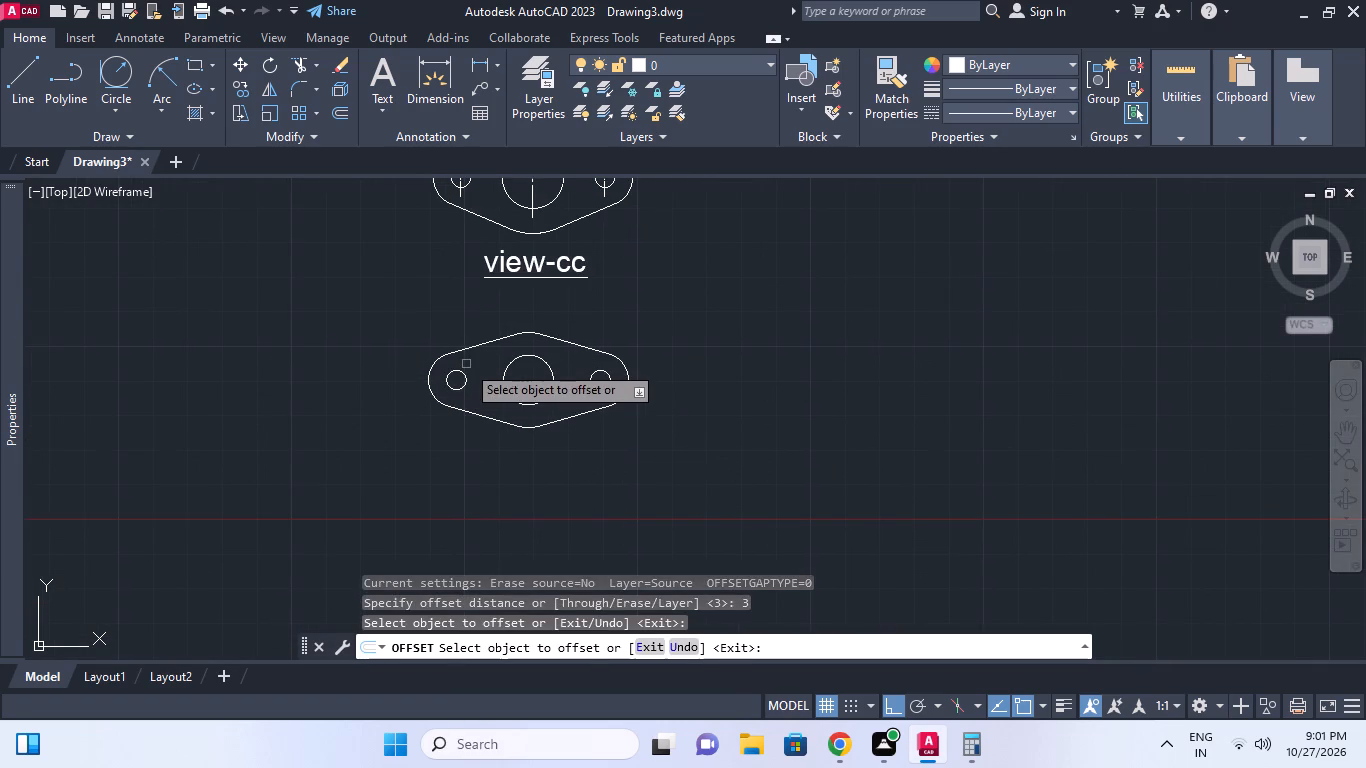
{"action": "left_click", "coordinate": [466, 367]}
{"action": "double_click", "coordinate": [468, 374]}
{"action": "scroll", "coordinate": [502, 368], "scroll_direction": "up", "scroll_amount": 2}
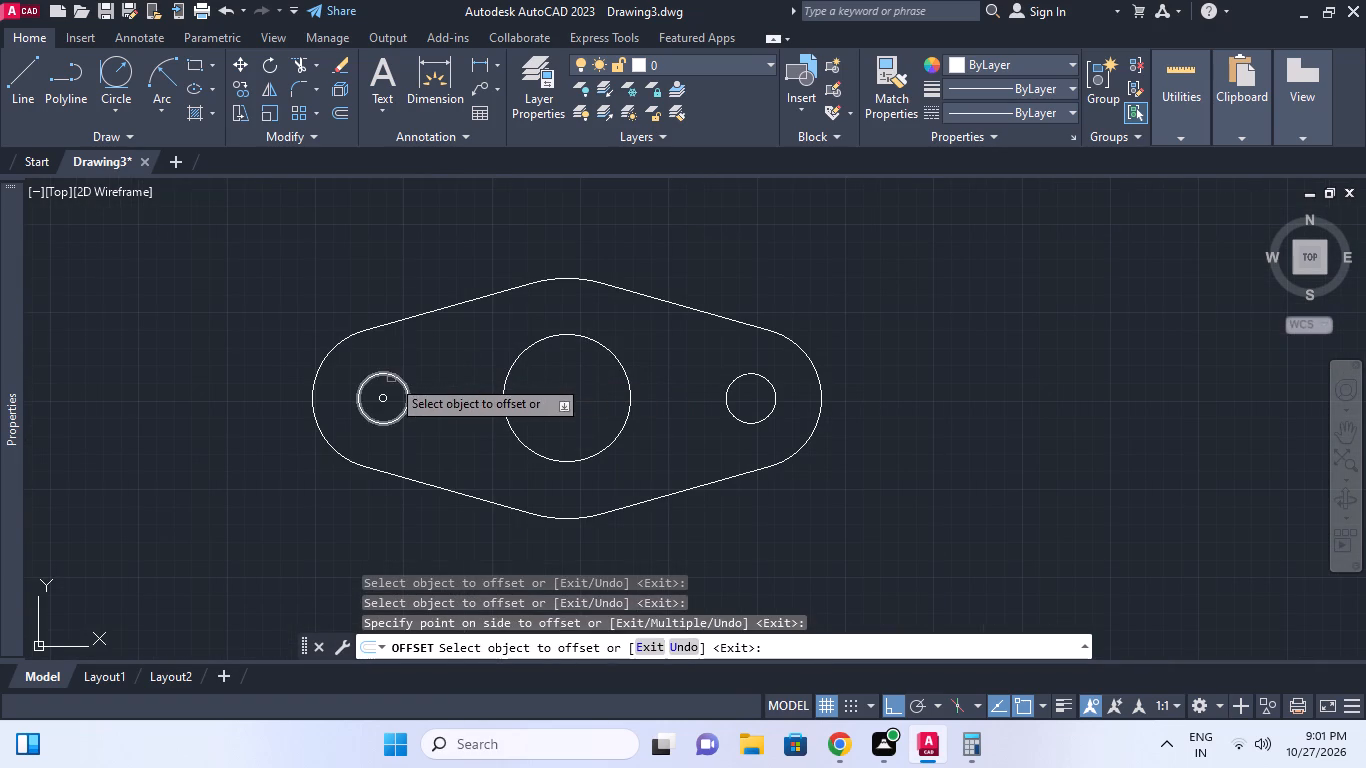
{"action": "left_click", "coordinate": [391, 378]}
{"action": "left_click", "coordinate": [426, 357]}
{"action": "scroll", "coordinate": [388, 408], "scroll_direction": "up", "scroll_amount": 2}
{"action": "key", "text": "Escape"}
Erase the stray small circle inside the lower plate's left hole.
{"action": "left_click", "coordinate": [385, 400]}
{"action": "left_click", "coordinate": [370, 376]}
{"action": "key", "text": "e"}
{"action": "key", "text": "space"}
Offset the lower plate's central and right holes outward by 3 as guide circles.
{"action": "scroll", "coordinate": [460, 390], "scroll_direction": "down", "scroll_amount": 1}
{"action": "middle_click_drag", "start_coordinate": [460, 390], "coordinate": [456, 399]}
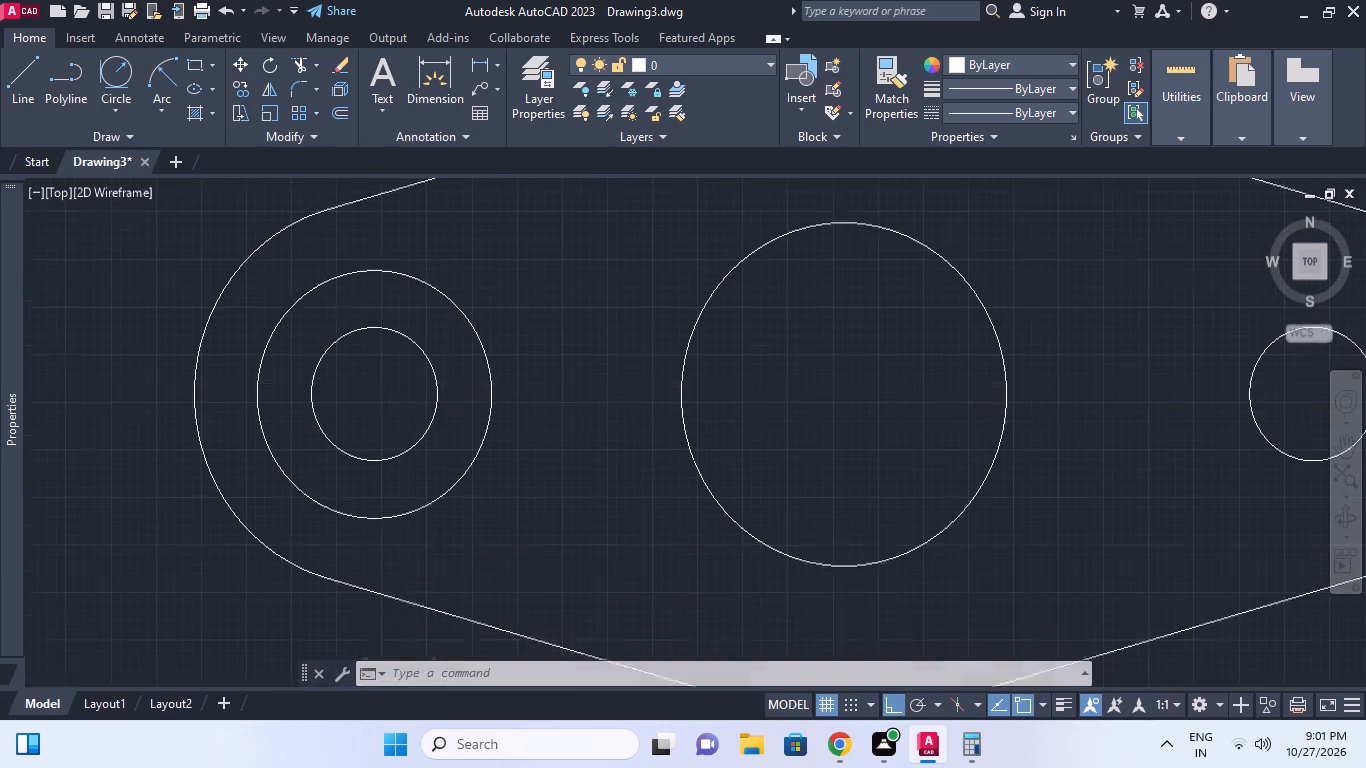
{"action": "middle_click_drag", "start_coordinate": [456, 399], "coordinate": [453, 401]}
{"action": "key", "text": "space"}
{"action": "type", "text": "o"}
{"action": "key", "text": "space"}
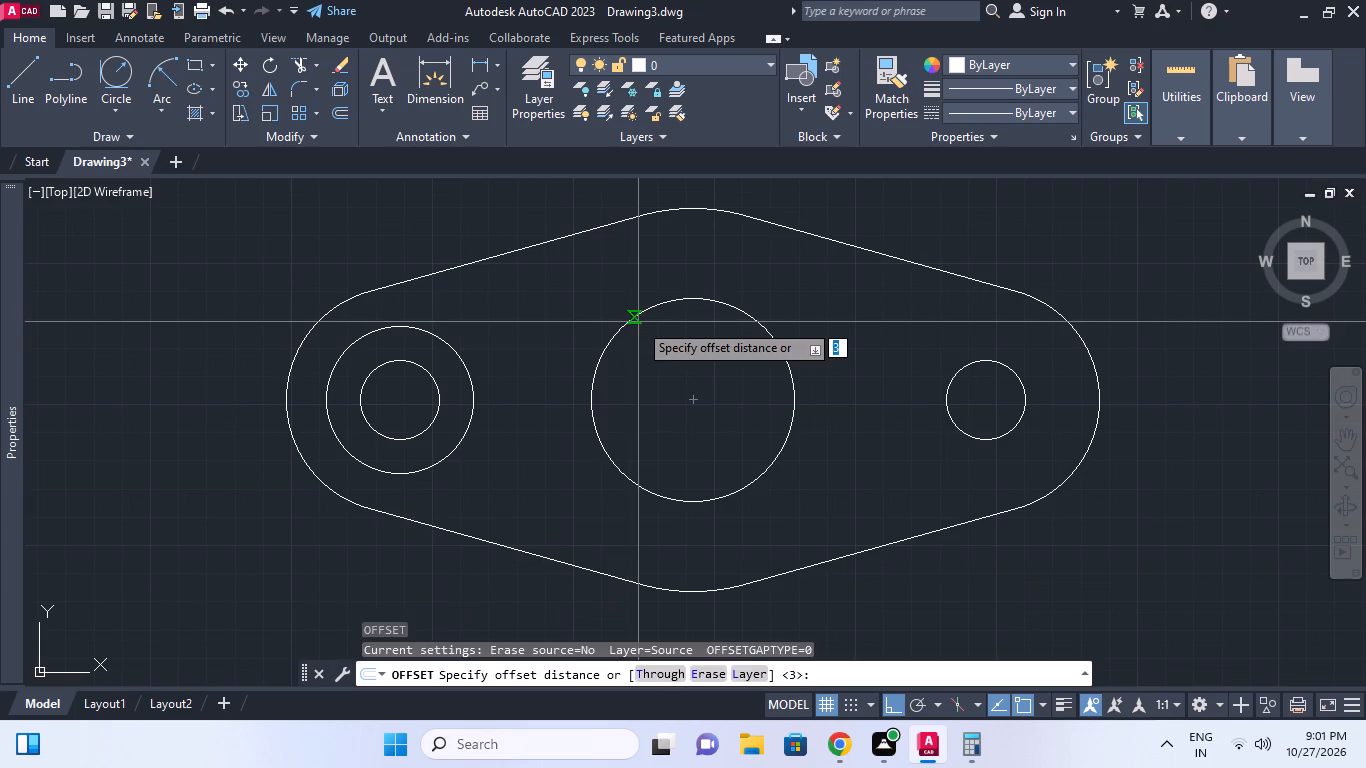
{"action": "key", "text": "space"}
{"action": "left_click", "coordinate": [638, 313]}
{"action": "left_click", "coordinate": [627, 254]}
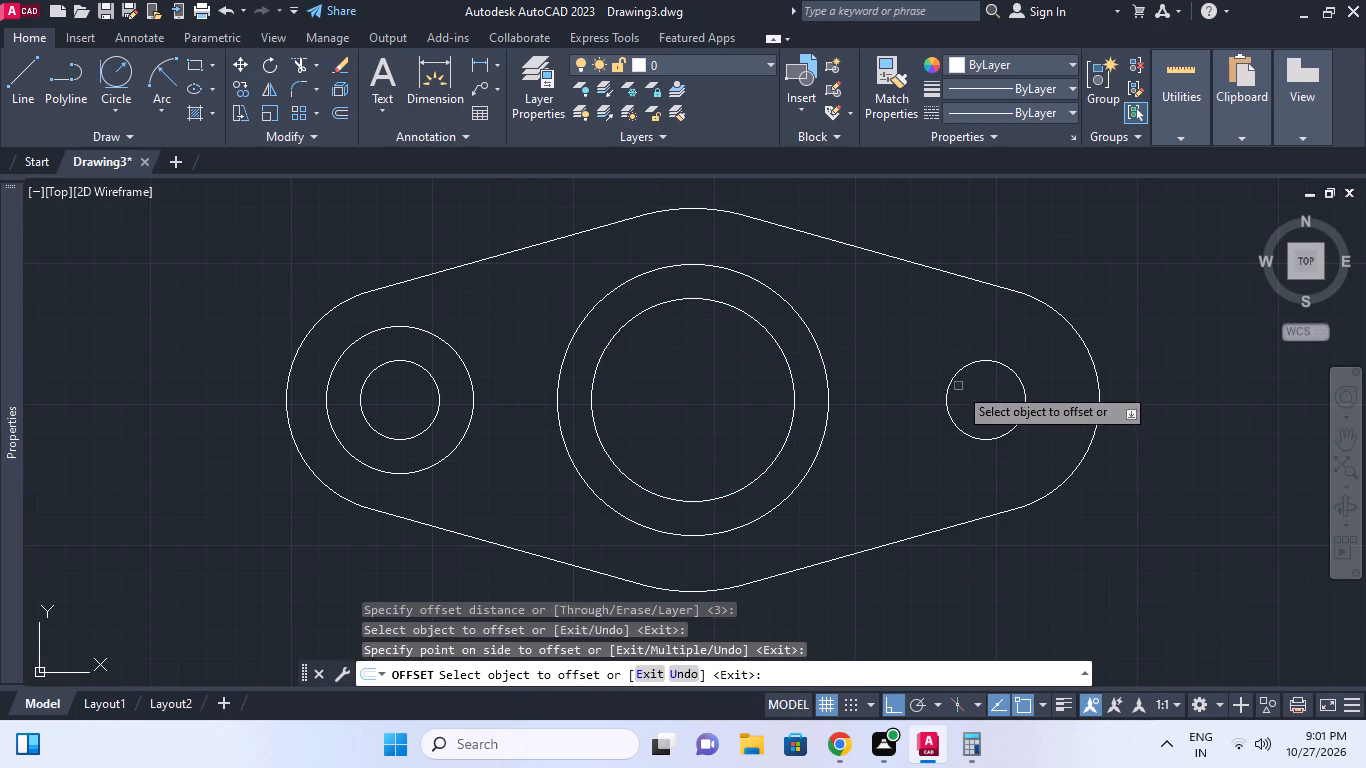
{"action": "left_click", "coordinate": [952, 376]}
{"action": "left_click", "coordinate": [927, 331]}
{"action": "middle_click", "coordinate": [950, 357]}
{"action": "key", "text": "Escape"}
Add center marks to the three offset guide circles around the lower plate's holes.
{"action": "type", "text": "cm"}
{"action": "key", "text": "space"}
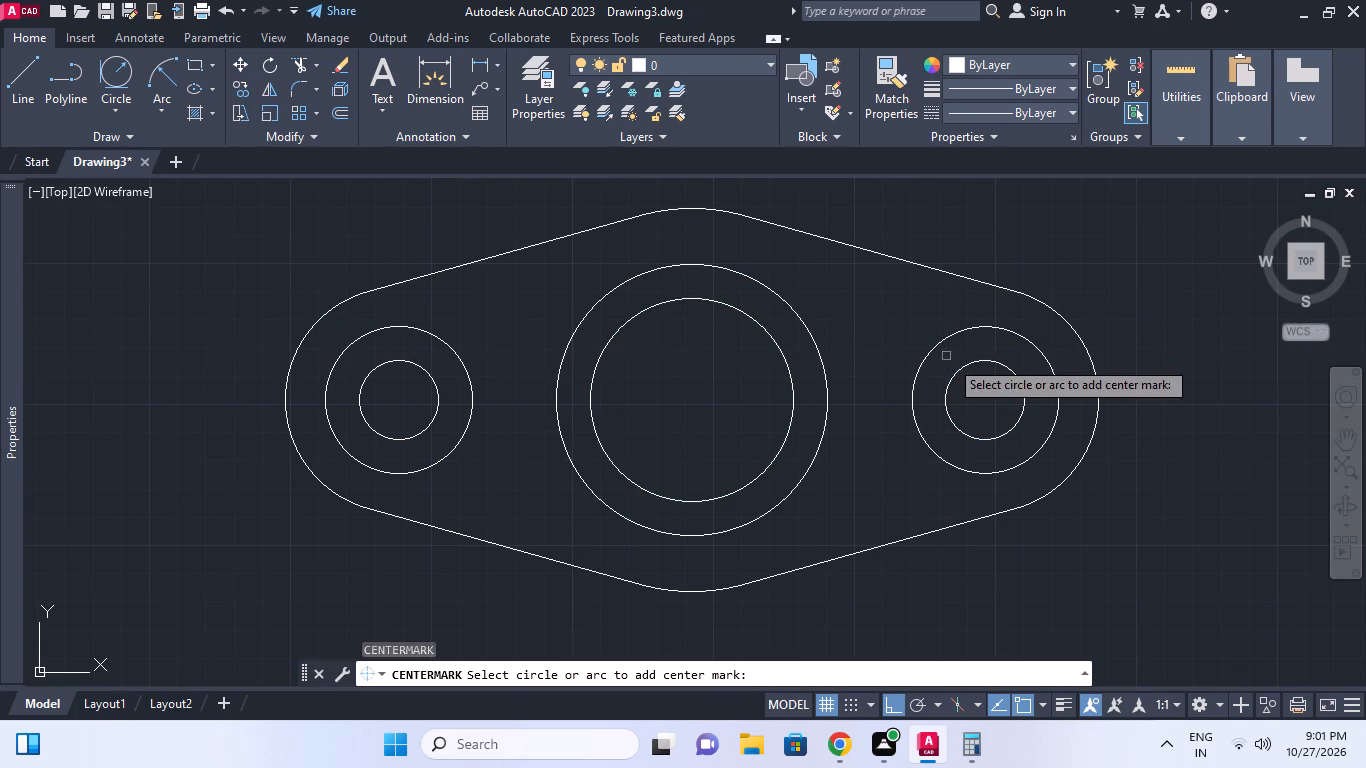
{"action": "left_click", "coordinate": [940, 348]}
{"action": "left_click", "coordinate": [764, 292]}
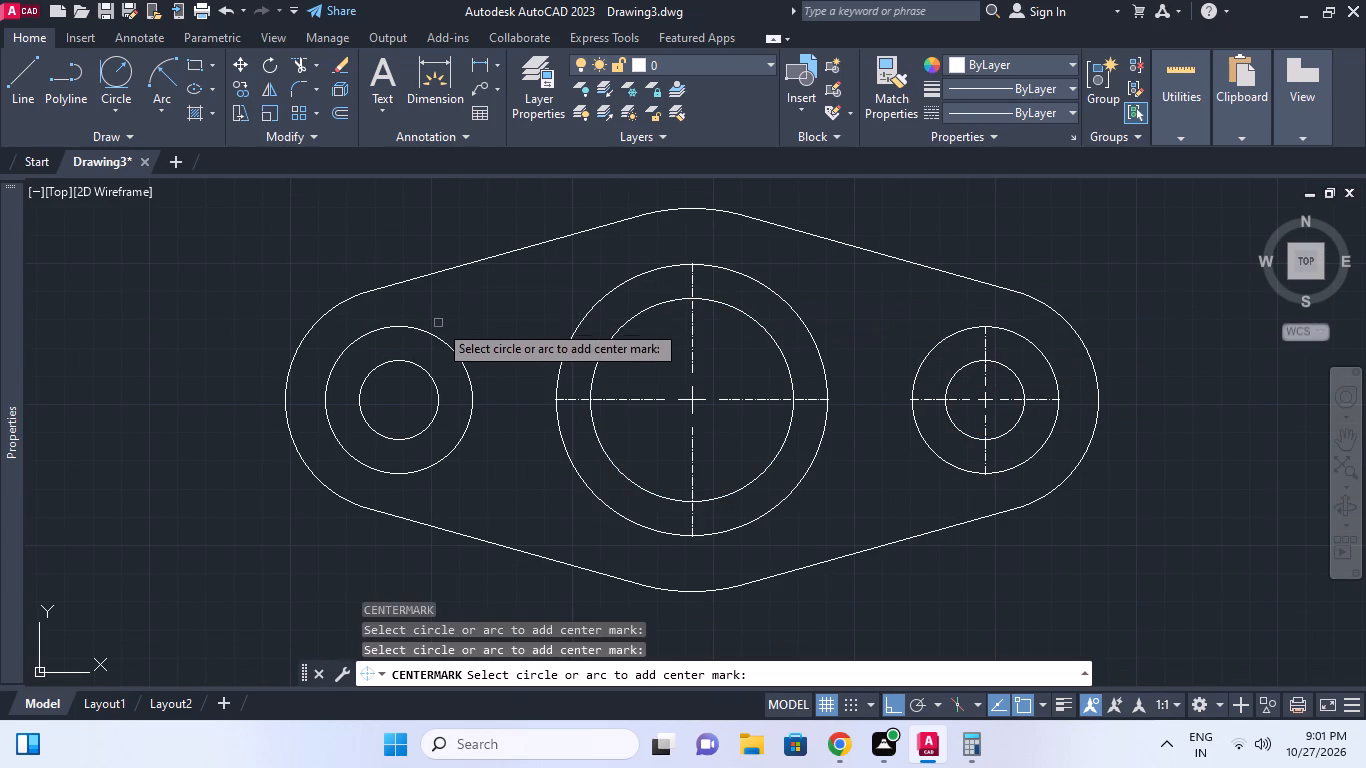
{"action": "double_click", "coordinate": [438, 328]}
{"action": "middle_click", "coordinate": [555, 291]}
{"action": "scroll", "coordinate": [555, 291], "scroll_direction": "down", "scroll_amount": 1}
{"action": "key", "text": "Escape"}
Erase the three offset guide circles, keeping the center marks and the three holes.
{"action": "left_click", "coordinate": [578, 299]}
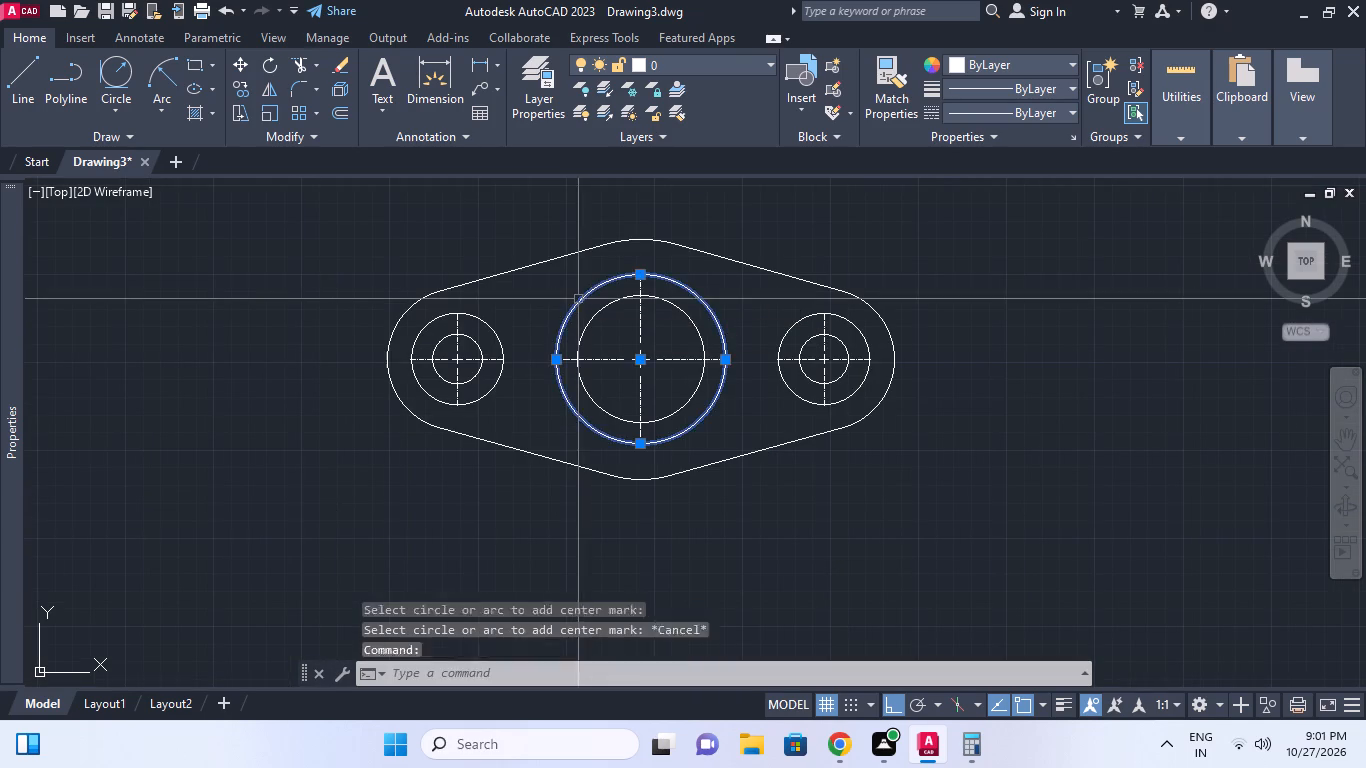
{"action": "key", "text": "e"}
{"action": "key", "text": "space"}
{"action": "left_click", "coordinate": [470, 324]}
{"action": "double_click", "coordinate": [473, 316]}
{"action": "key", "text": "e"}
{"action": "key", "text": "space"}
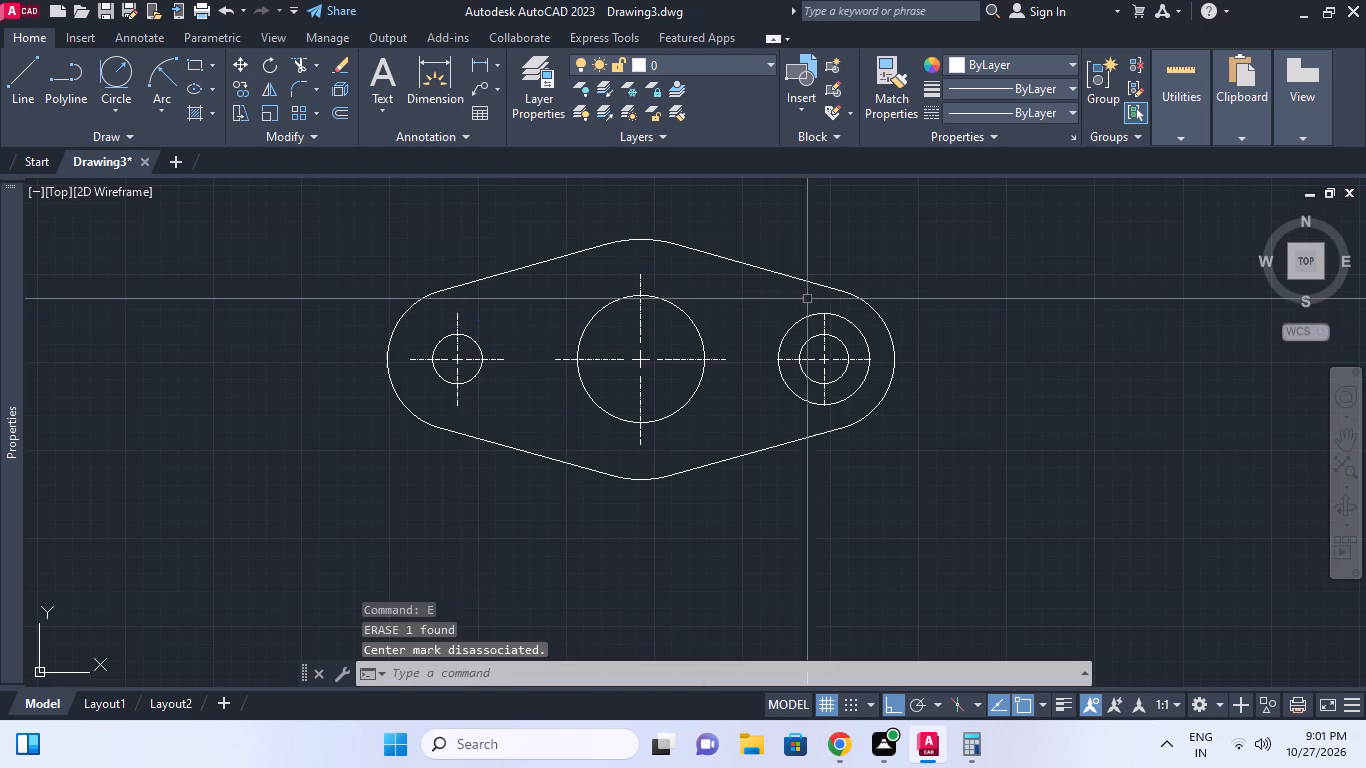
{"action": "left_click", "coordinate": [799, 318]}
{"action": "key", "text": "e"}
{"action": "key", "text": "space"}
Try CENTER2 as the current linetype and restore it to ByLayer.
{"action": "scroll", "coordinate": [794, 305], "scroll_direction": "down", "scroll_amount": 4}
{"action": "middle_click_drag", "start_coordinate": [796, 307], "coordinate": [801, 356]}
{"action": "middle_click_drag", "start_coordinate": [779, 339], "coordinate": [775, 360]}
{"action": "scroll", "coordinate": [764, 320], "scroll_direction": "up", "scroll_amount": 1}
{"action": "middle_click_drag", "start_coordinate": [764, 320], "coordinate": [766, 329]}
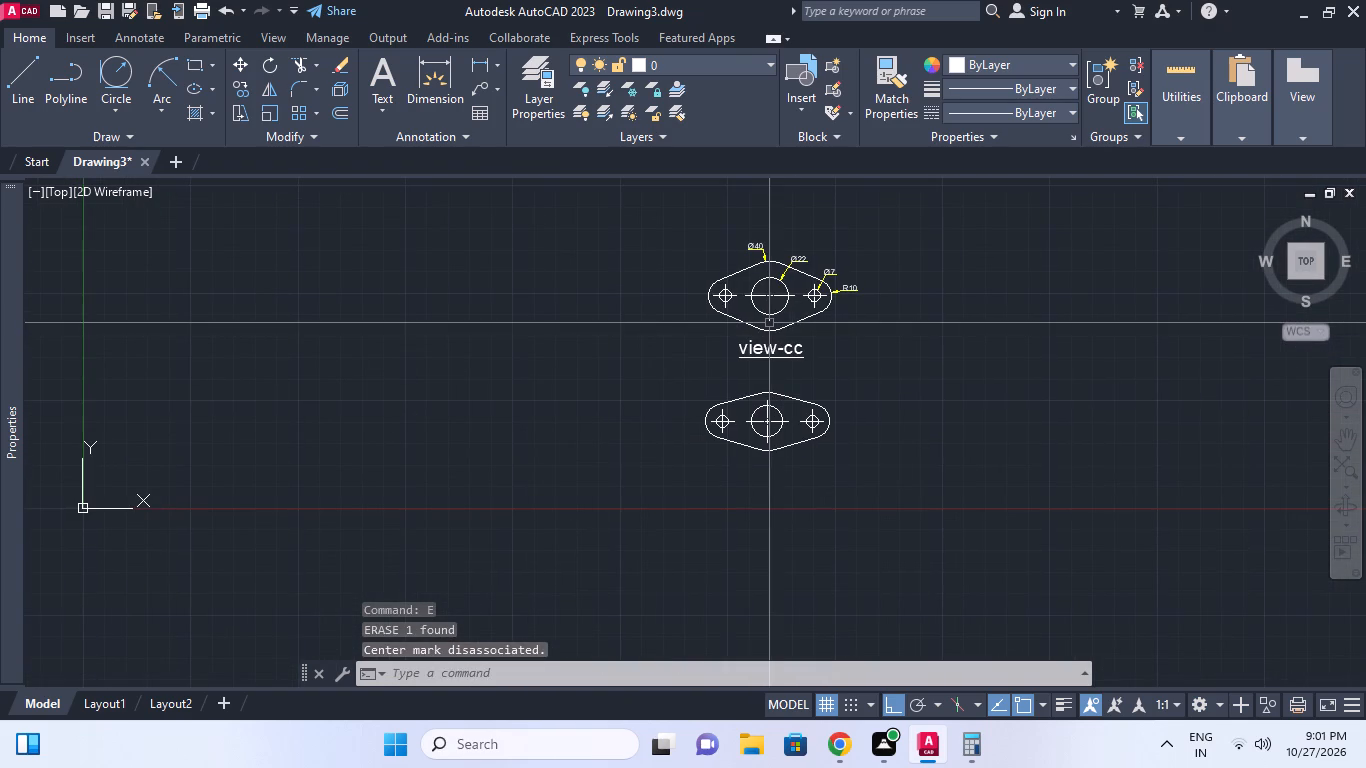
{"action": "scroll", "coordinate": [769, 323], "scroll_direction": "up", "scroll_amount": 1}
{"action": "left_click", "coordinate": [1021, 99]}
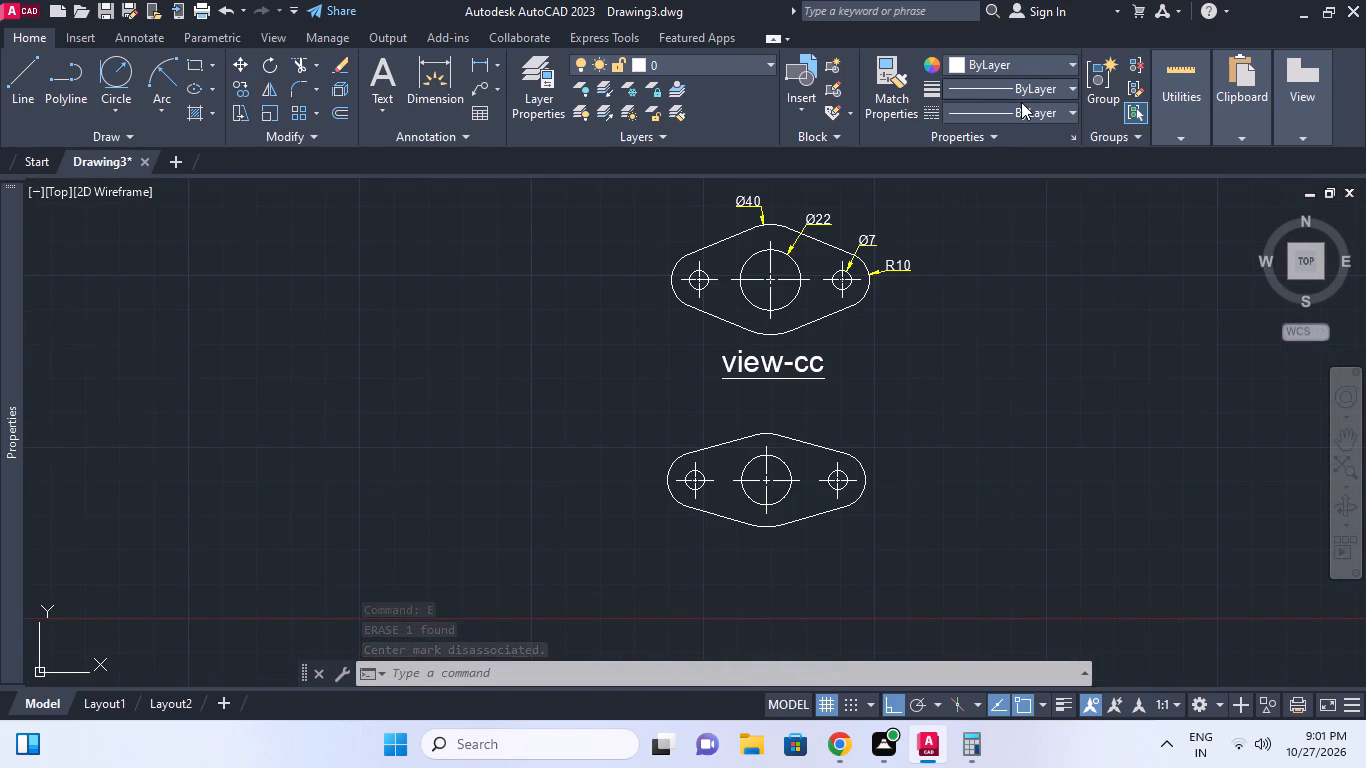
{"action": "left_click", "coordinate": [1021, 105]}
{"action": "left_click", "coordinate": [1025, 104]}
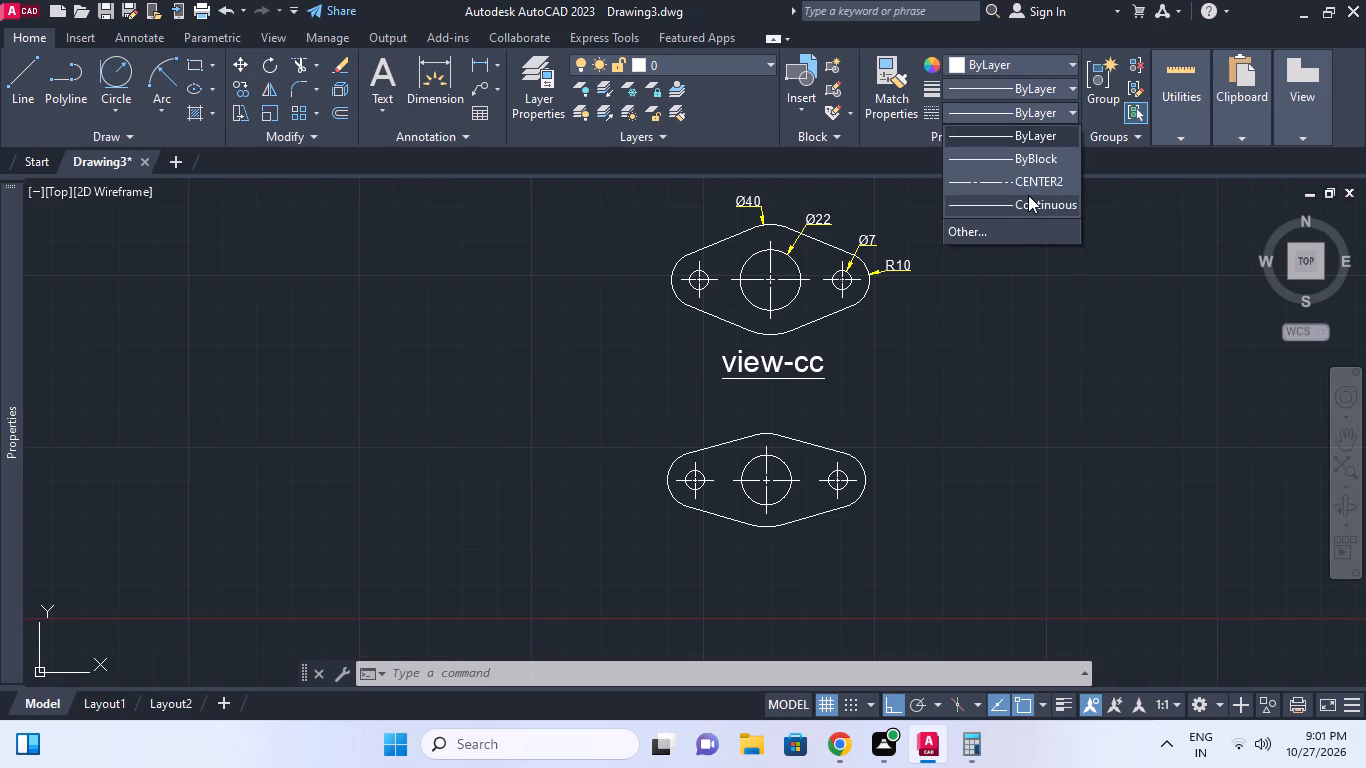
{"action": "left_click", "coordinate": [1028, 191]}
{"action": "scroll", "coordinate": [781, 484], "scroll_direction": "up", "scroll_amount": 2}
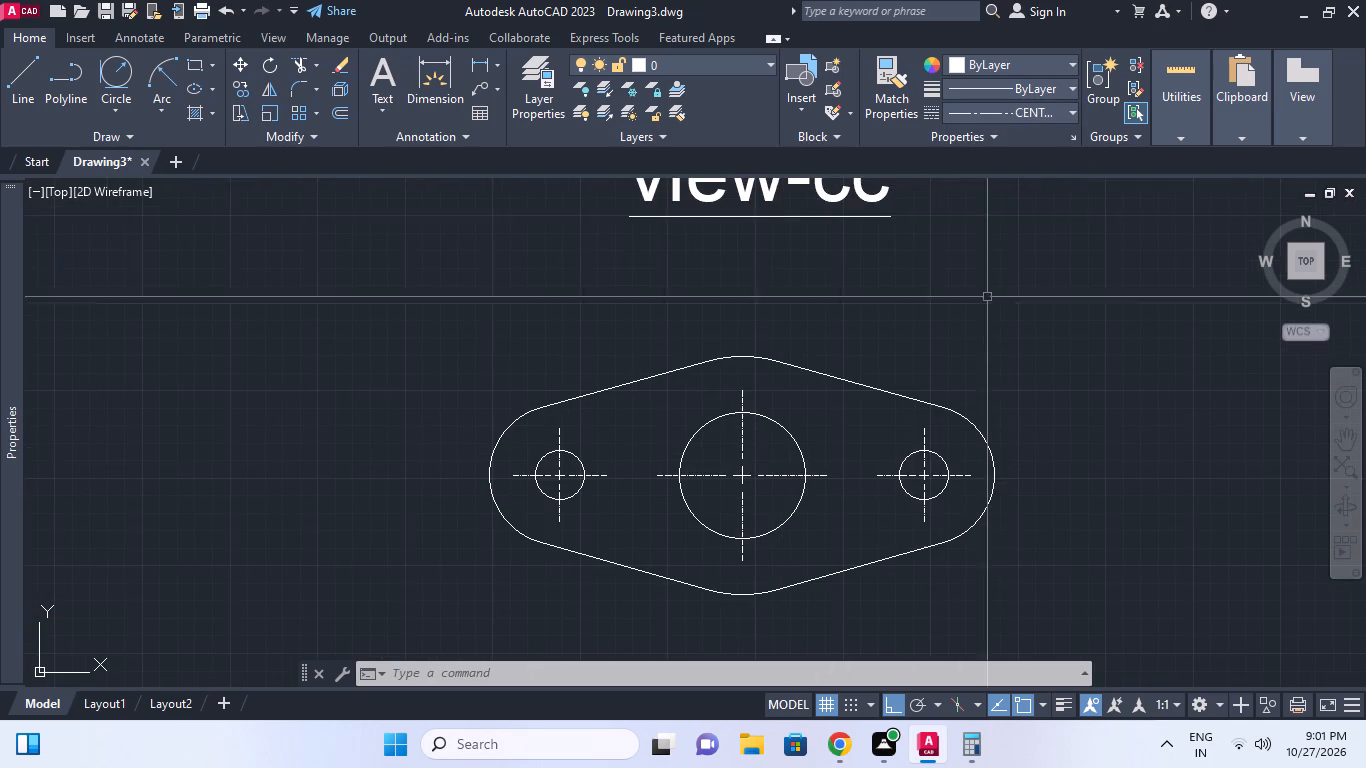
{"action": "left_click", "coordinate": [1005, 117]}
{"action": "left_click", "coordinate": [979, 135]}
Add a diameter dimension to the lower plate's top outline arc, placed just above the outline.
{"action": "middle_click_drag", "start_coordinate": [807, 386], "coordinate": [821, 360]}
{"action": "scroll", "coordinate": [769, 454], "scroll_direction": "down", "scroll_amount": 1}
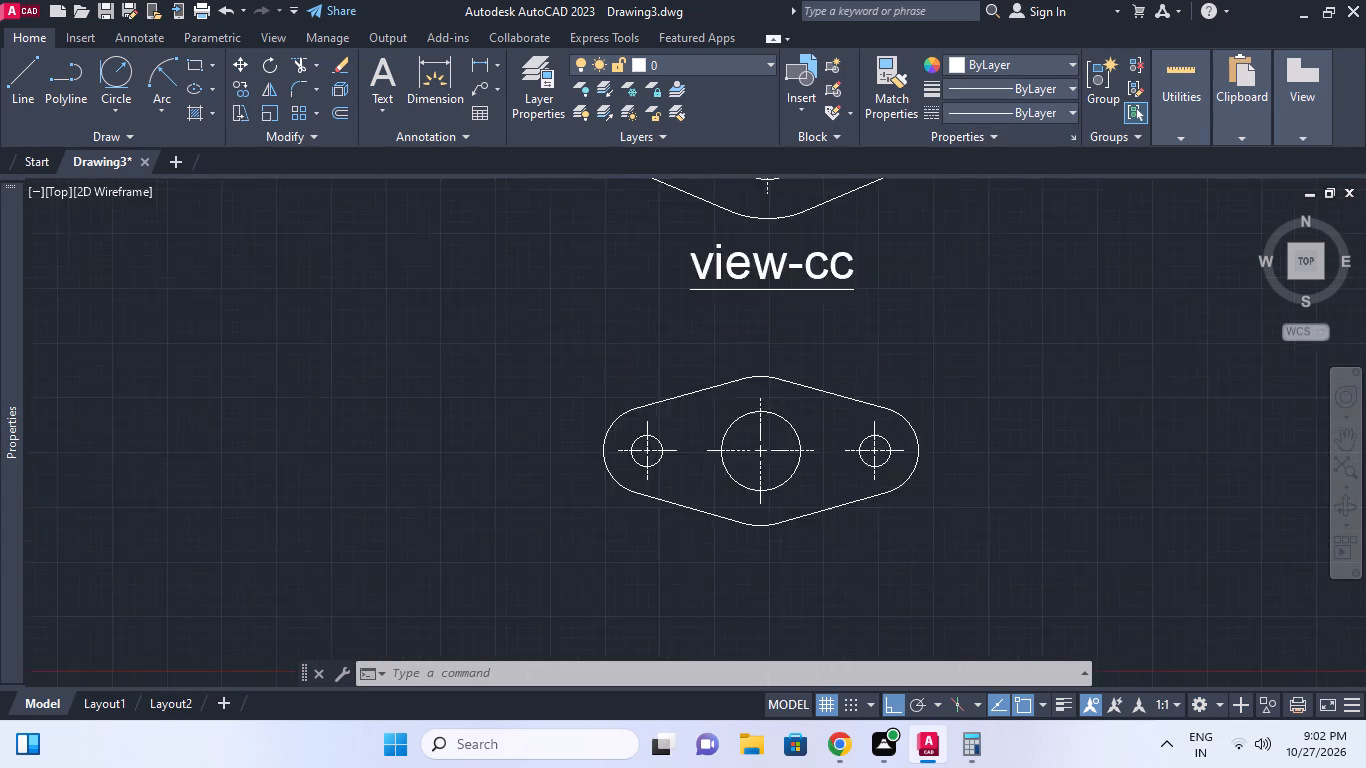
{"action": "scroll", "coordinate": [769, 454], "scroll_direction": "down", "scroll_amount": 1}
{"action": "middle_click", "coordinate": [886, 471]}
{"action": "middle_click_drag", "start_coordinate": [820, 472], "coordinate": [818, 527]}
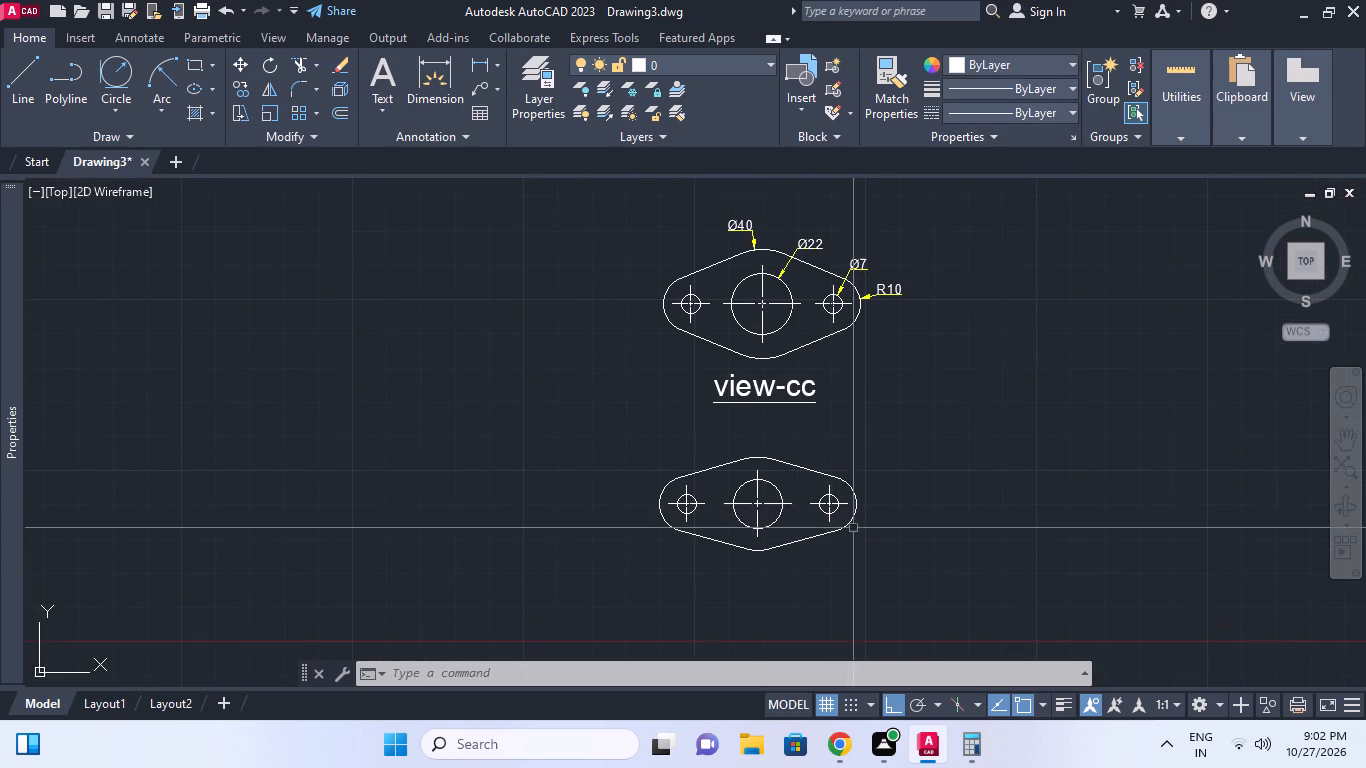
{"action": "scroll", "coordinate": [853, 528], "scroll_direction": "up", "scroll_amount": 1}
{"action": "middle_click_drag", "start_coordinate": [853, 528], "coordinate": [838, 595]}
{"action": "middle_click_drag", "start_coordinate": [809, 538], "coordinate": [819, 578]}
{"action": "scroll", "coordinate": [819, 578], "scroll_direction": "down", "scroll_amount": 1}
{"action": "type", "text": "dd"}
{"action": "key", "text": "i"}
{"action": "key", "text": "space"}
{"action": "scroll", "coordinate": [741, 565], "scroll_direction": "up", "scroll_amount": 2}
{"action": "left_click", "coordinate": [745, 517]}
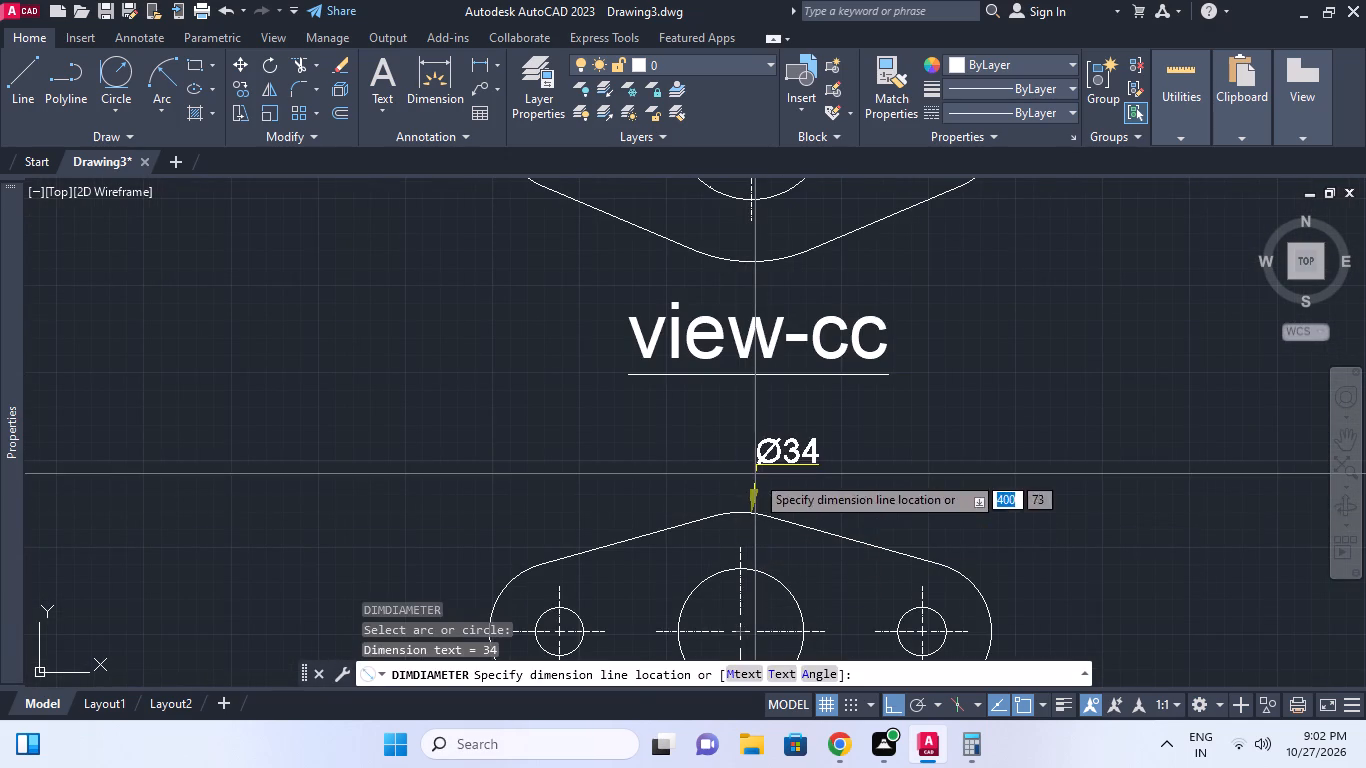
{"action": "left_click", "coordinate": [755, 474]}
{"action": "middle_click_drag", "start_coordinate": [832, 495], "coordinate": [815, 424]}
{"action": "scroll", "coordinate": [818, 440], "scroll_direction": "down", "scroll_amount": 1}
{"action": "key", "text": "Escape"}
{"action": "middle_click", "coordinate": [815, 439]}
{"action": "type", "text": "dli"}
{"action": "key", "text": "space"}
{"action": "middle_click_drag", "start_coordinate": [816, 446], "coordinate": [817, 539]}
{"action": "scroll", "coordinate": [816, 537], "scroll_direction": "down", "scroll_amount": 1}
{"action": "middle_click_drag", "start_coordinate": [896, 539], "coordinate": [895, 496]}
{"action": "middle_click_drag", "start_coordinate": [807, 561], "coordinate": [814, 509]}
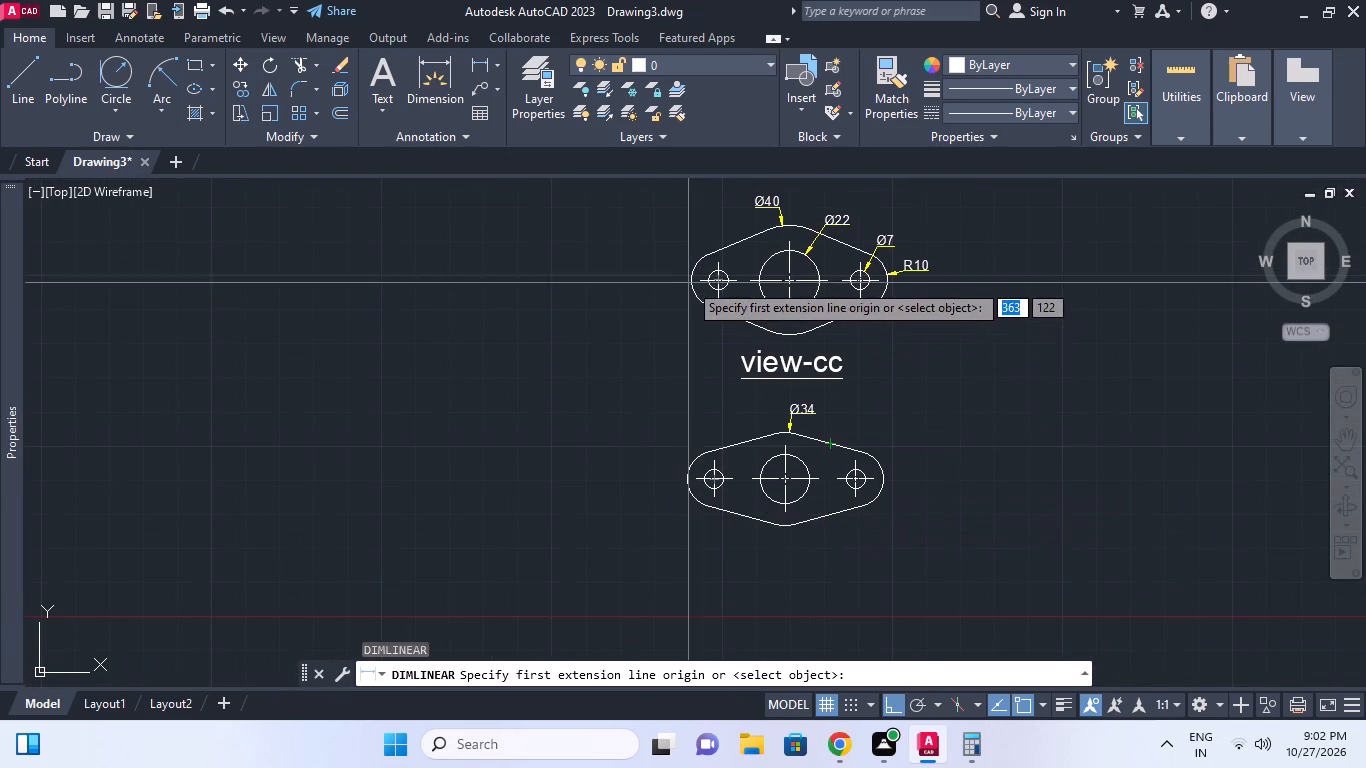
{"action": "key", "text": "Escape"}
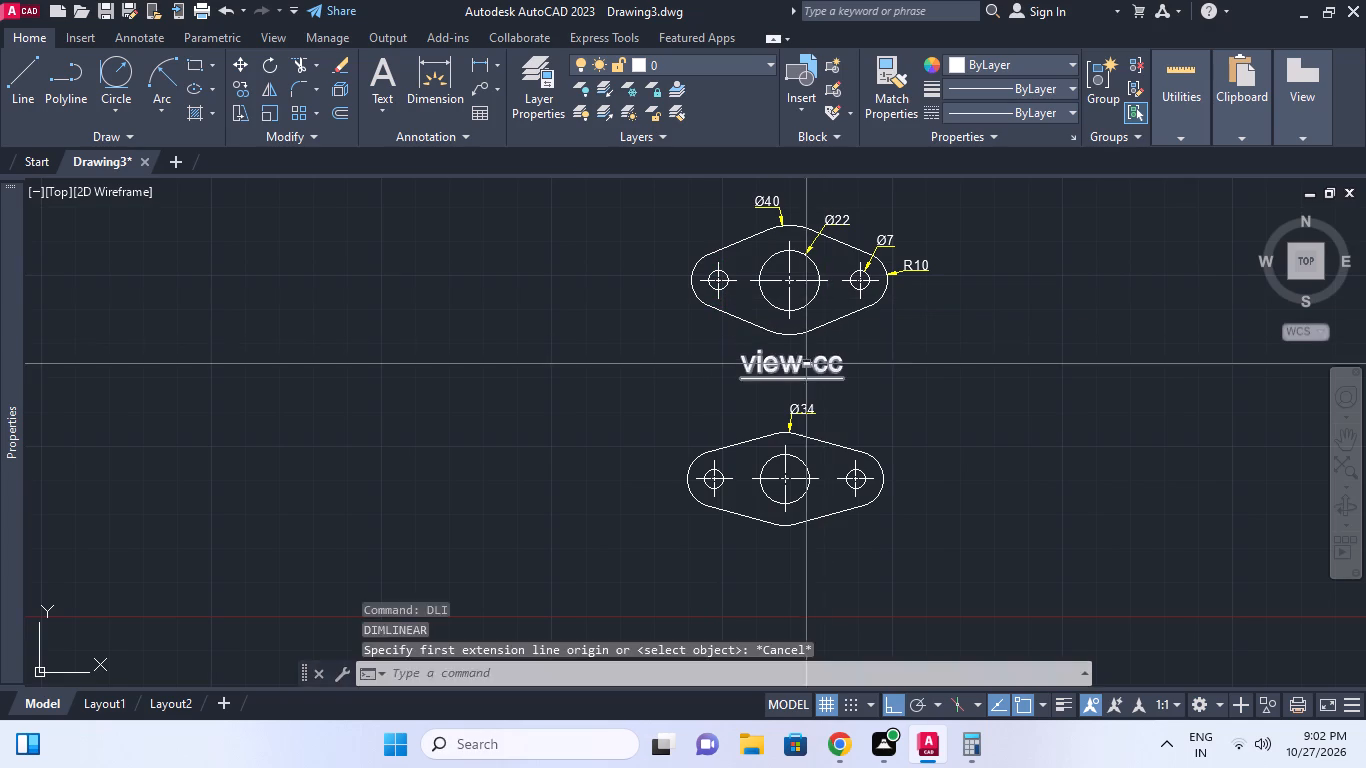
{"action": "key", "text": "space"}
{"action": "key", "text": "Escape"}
Add a diameter dimension to the lower plate's central hole, with its text above the outline.
{"action": "middle_click", "coordinate": [829, 388]}
{"action": "type", "text": "dd"}
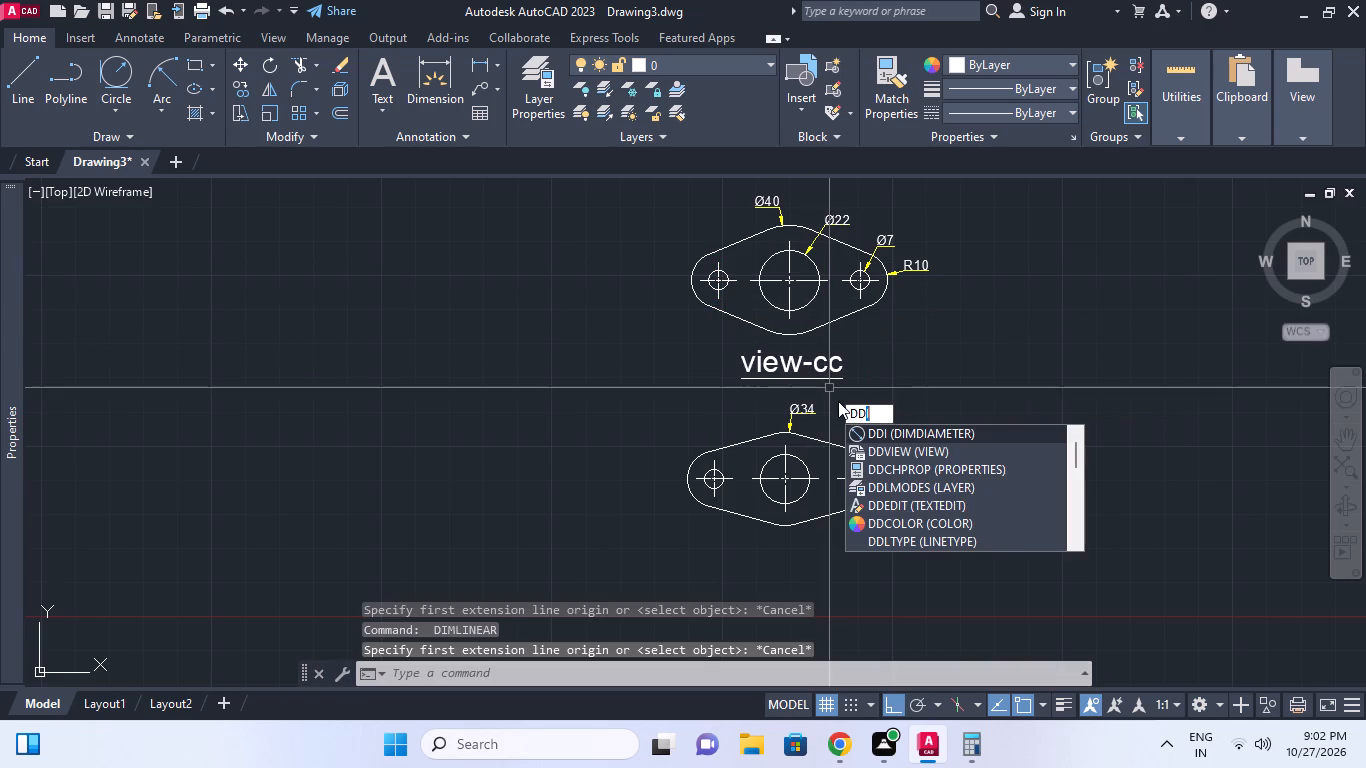
{"action": "key", "text": "i"}
{"action": "key", "text": "space"}
{"action": "left_click", "coordinate": [812, 468]}
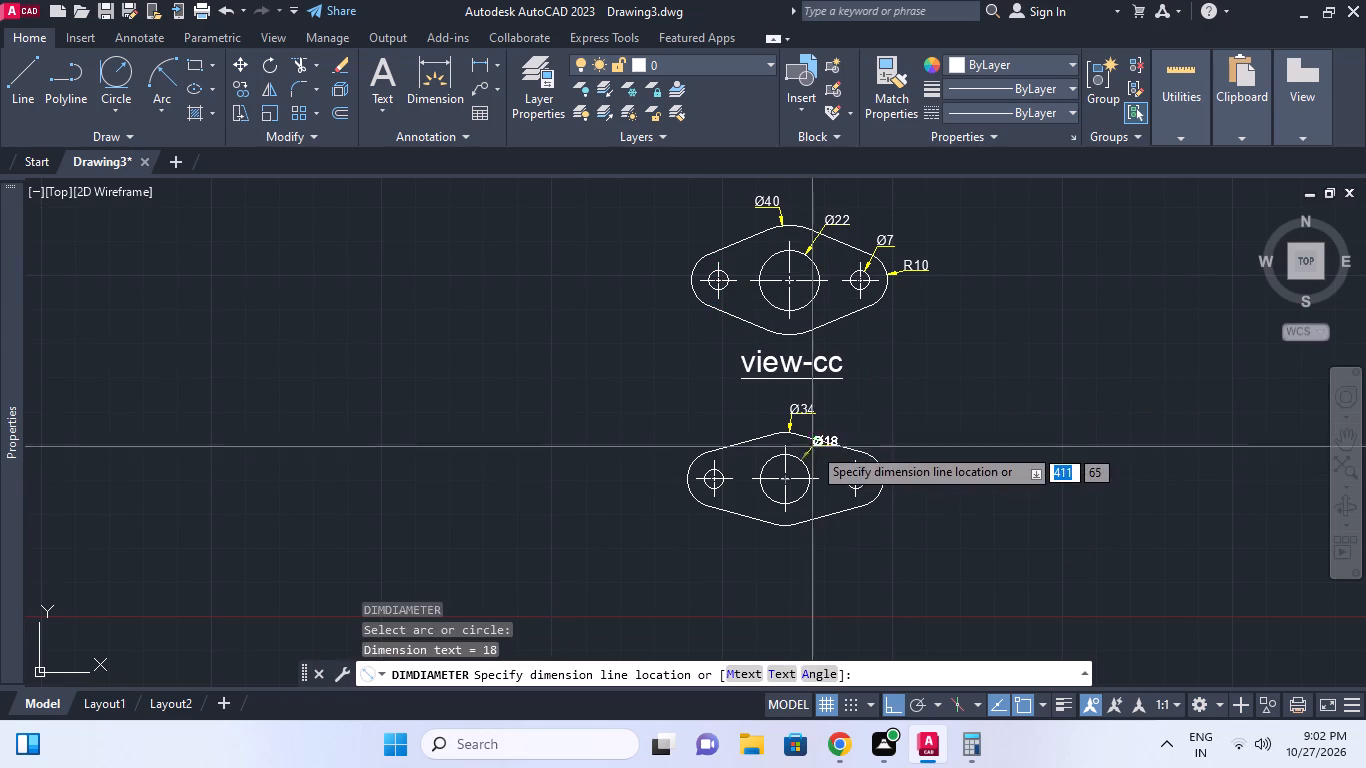
{"action": "left_click", "coordinate": [825, 422]}
{"action": "key", "text": "Escape"}
Move the central hole's diameter text slightly lower, clear of the neighbouring outline arc dimension.
{"action": "middle_click_drag", "start_coordinate": [897, 433], "coordinate": [886, 422]}
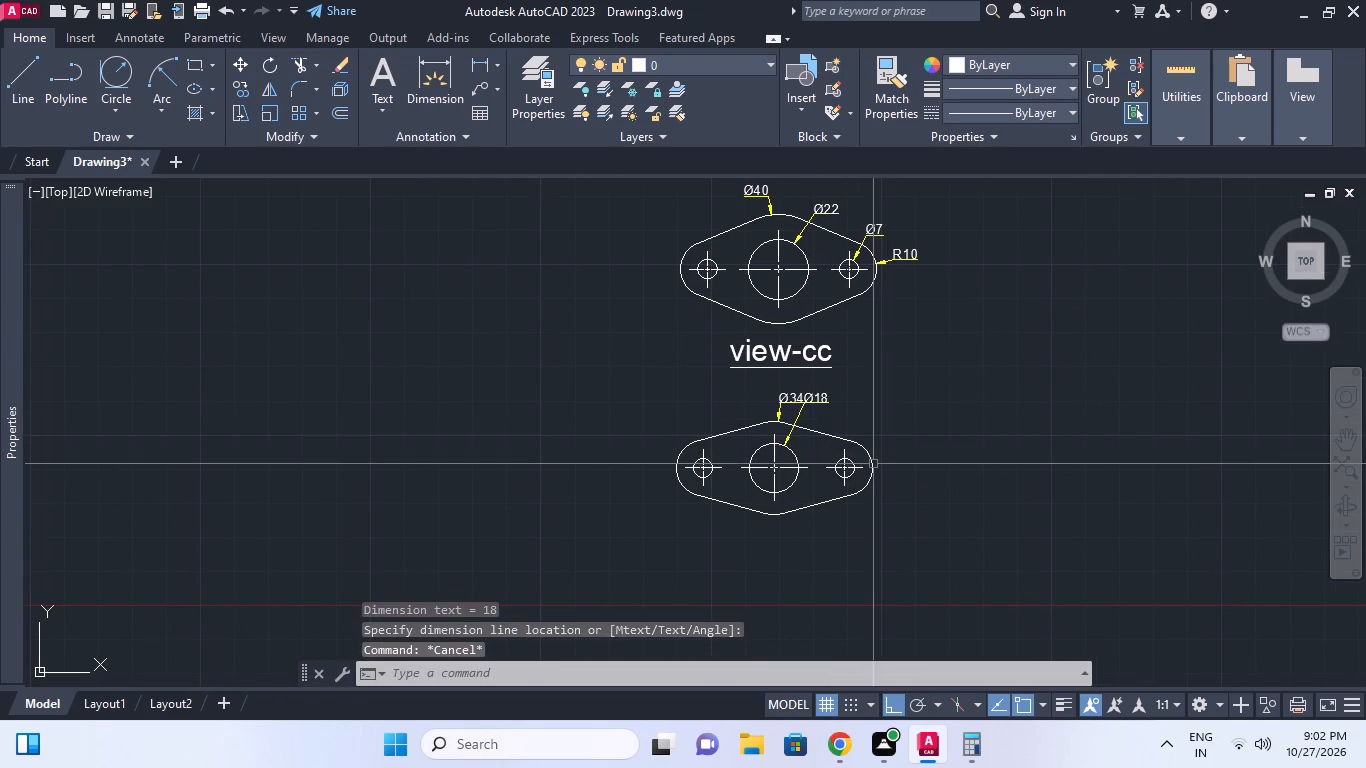
{"action": "scroll", "coordinate": [738, 413], "scroll_direction": "up", "scroll_amount": 1}
{"action": "left_click", "coordinate": [844, 402]}
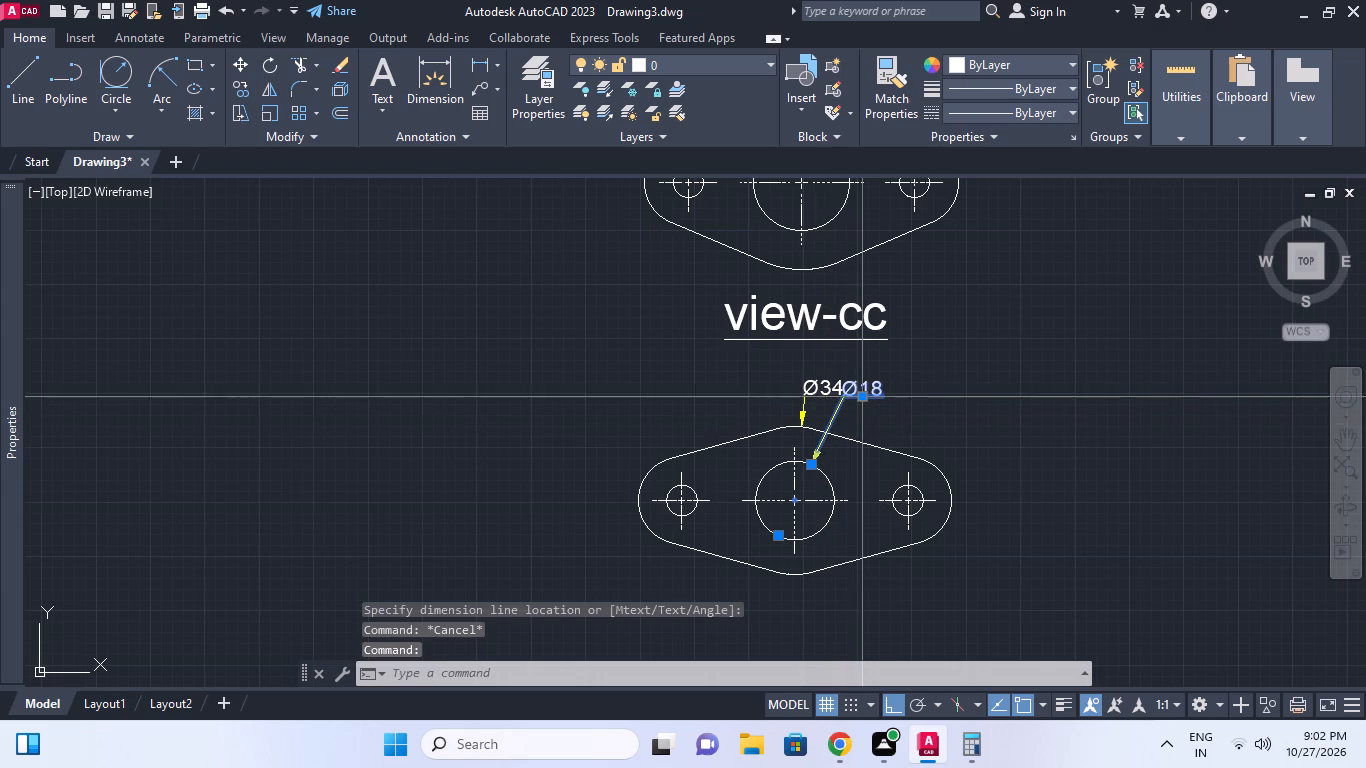
{"action": "left_click", "coordinate": [861, 400]}
{"action": "left_click", "coordinate": [859, 425]}
{"action": "middle_click_drag", "start_coordinate": [965, 447], "coordinate": [950, 411]}
{"action": "scroll", "coordinate": [954, 441], "scroll_direction": "down", "scroll_amount": 1}
{"action": "key", "text": "Escape"}
Copy the underlined view-cc label straight down to just below the lower plate.
{"action": "middle_click_drag", "start_coordinate": [961, 468], "coordinate": [936, 382]}
{"action": "scroll", "coordinate": [957, 465], "scroll_direction": "down", "scroll_amount": 1}
{"action": "middle_click_drag", "start_coordinate": [818, 383], "coordinate": [818, 416]}
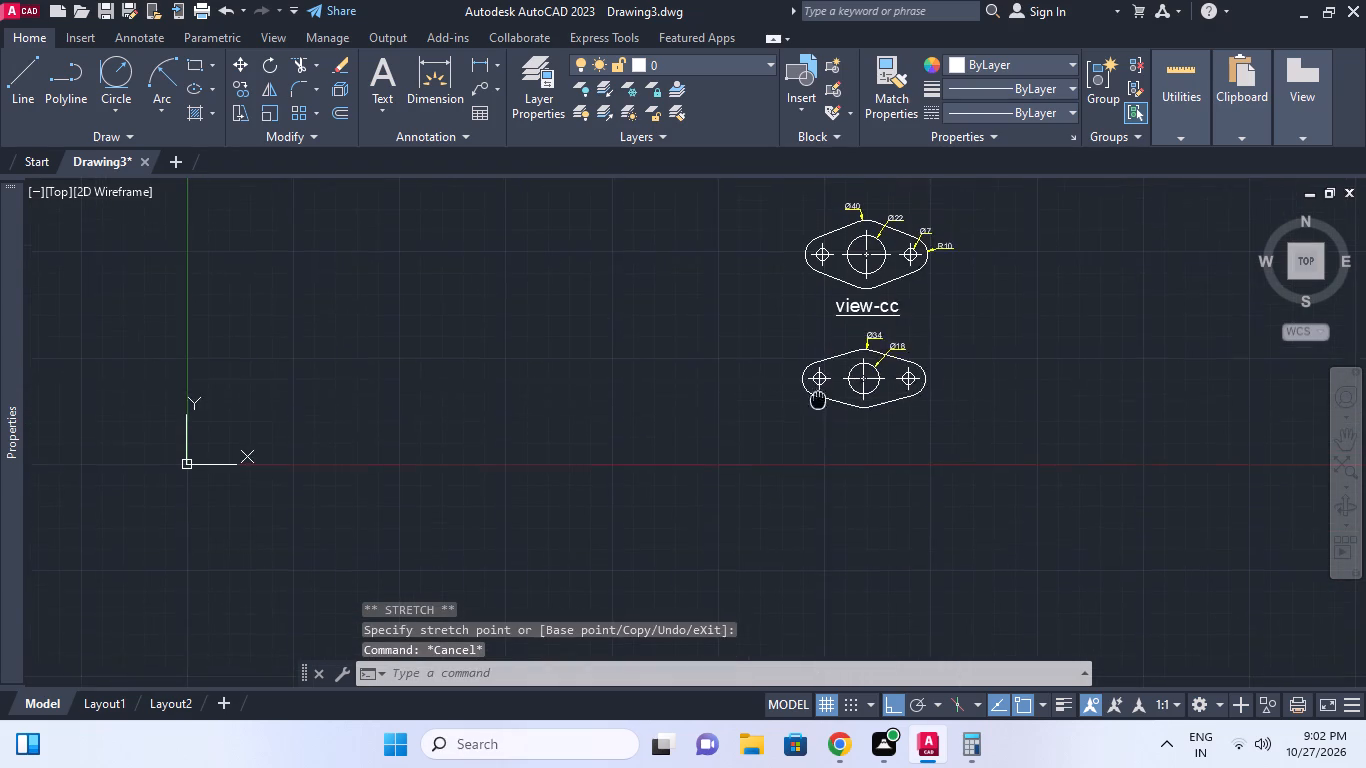
{"action": "middle_click_drag", "start_coordinate": [818, 416], "coordinate": [823, 435]}
{"action": "left_click", "coordinate": [882, 350]}
{"action": "right_click", "coordinate": [882, 350]}
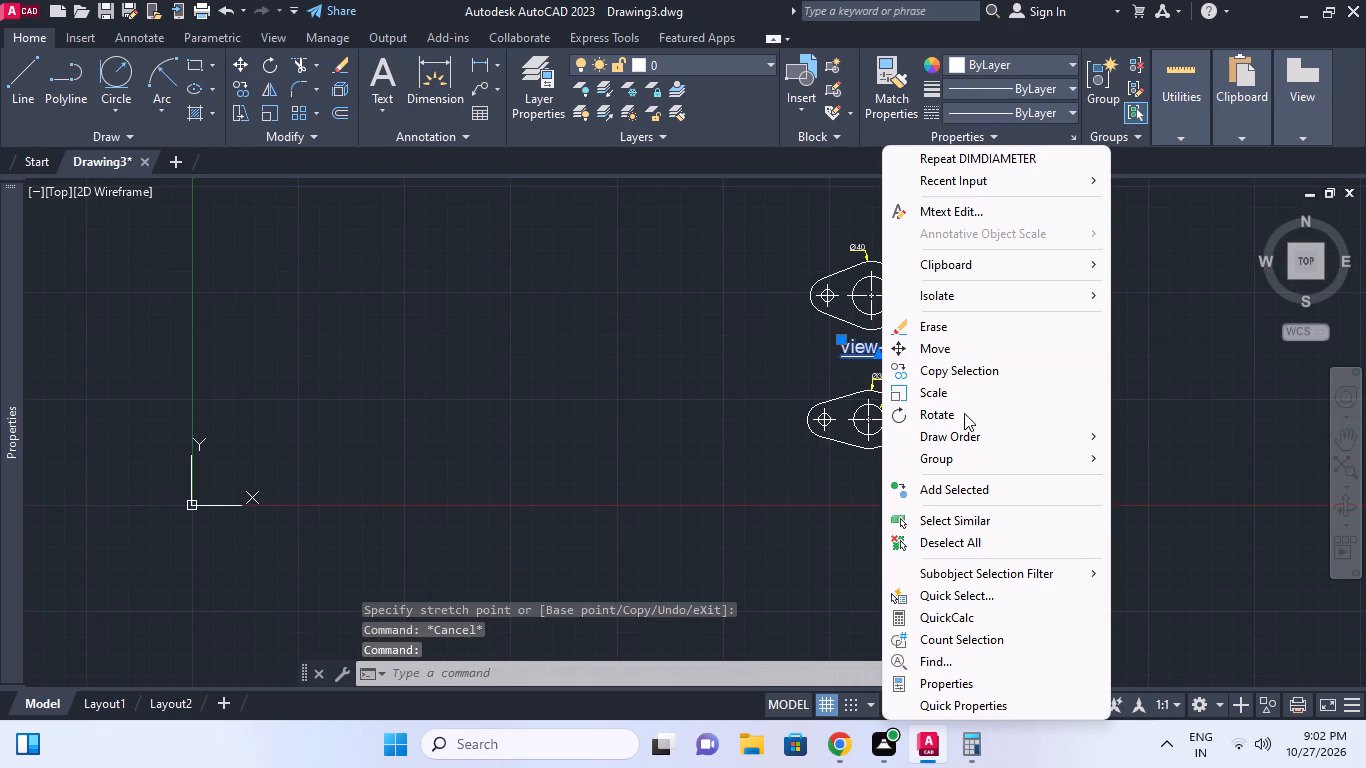
{"action": "left_click", "coordinate": [957, 367]}
{"action": "left_click", "coordinate": [921, 356]}
{"action": "left_click", "coordinate": [920, 475]}
{"action": "key", "text": "Escape"}
Change the copied label's text to view-bb.
{"action": "double_click", "coordinate": [886, 470]}
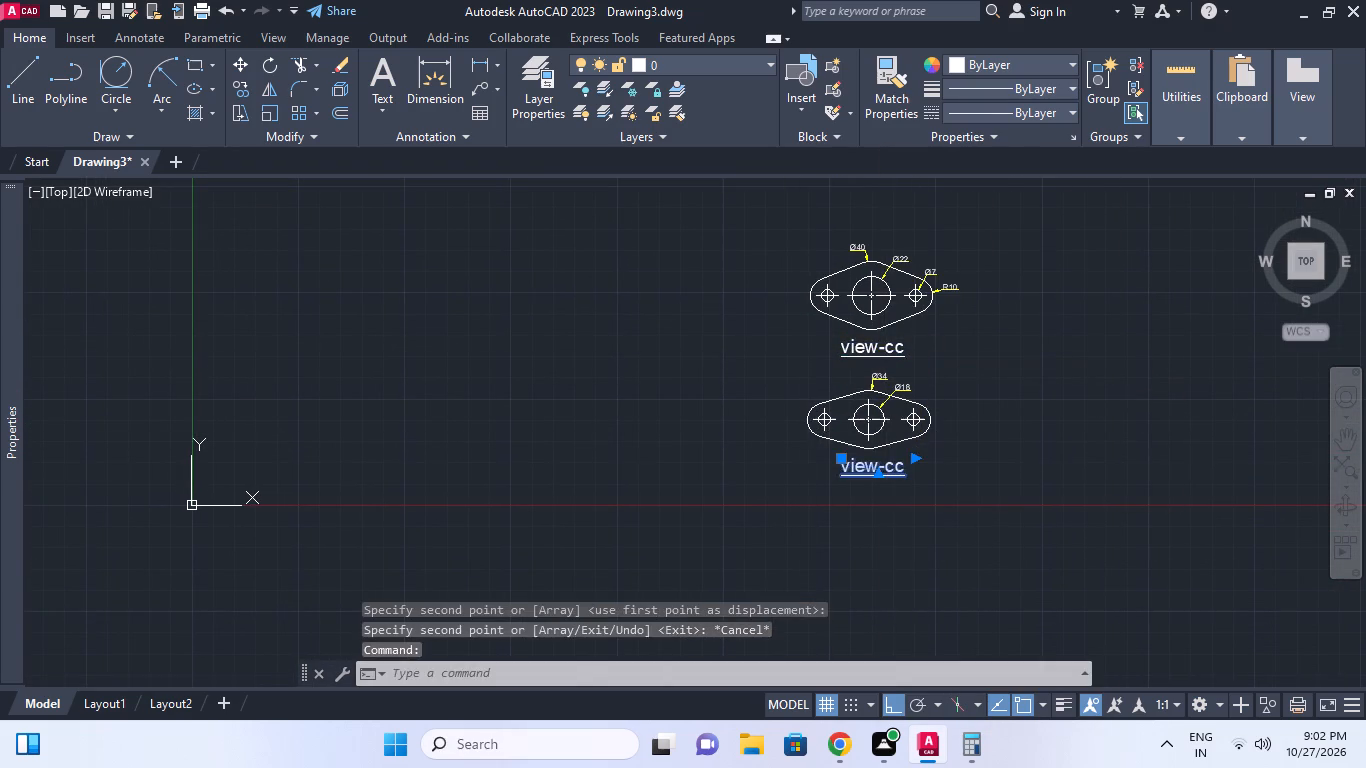
{"action": "scroll", "coordinate": [886, 470], "scroll_direction": "up", "scroll_amount": 2}
{"action": "left_click_drag", "start_coordinate": [889, 465], "coordinate": [936, 458]}
{"action": "key", "text": "b"}
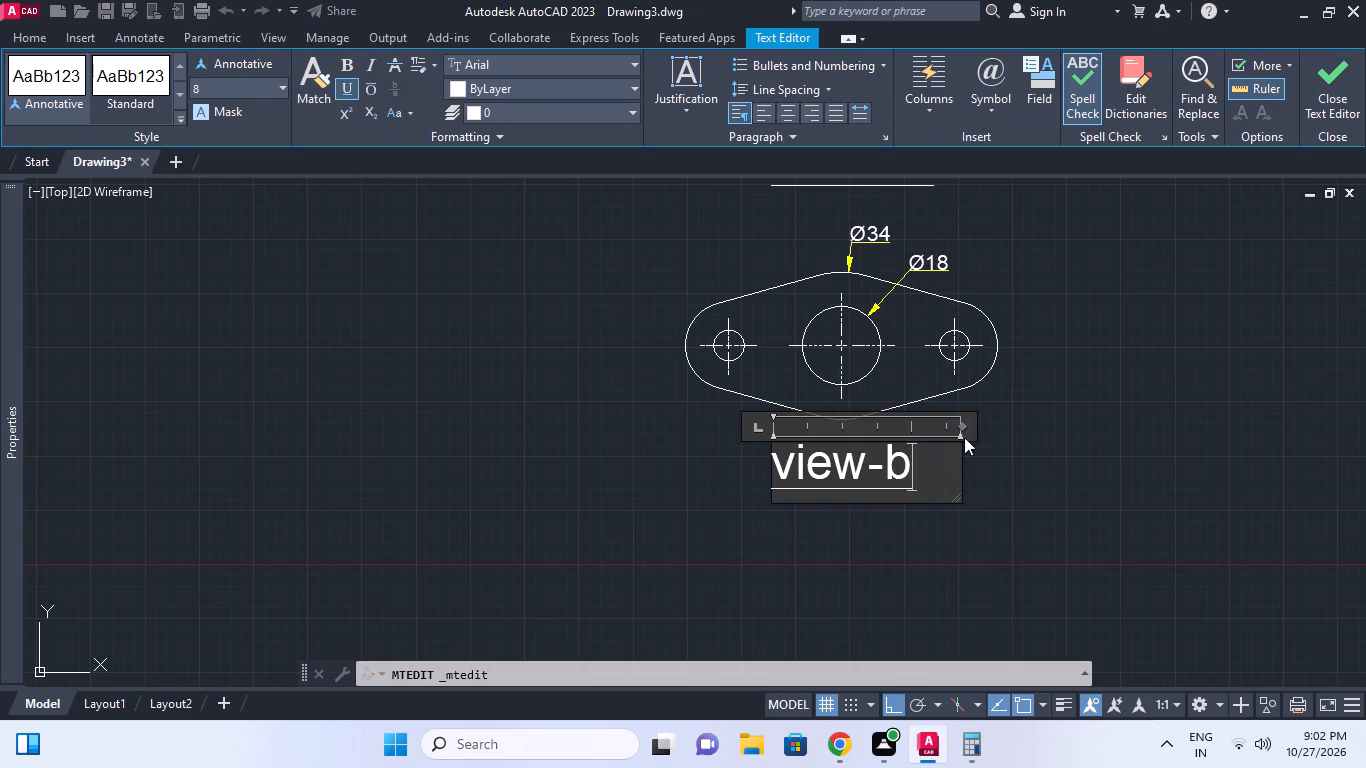
{"action": "key", "text": "b"}
{"action": "left_click", "coordinate": [1002, 422]}
{"action": "scroll", "coordinate": [960, 420], "scroll_direction": "down", "scroll_amount": 1}
{"action": "middle_click_drag", "start_coordinate": [960, 420], "coordinate": [955, 439]}
{"action": "scroll", "coordinate": [1129, 378], "scroll_direction": "down", "scroll_amount": 1}
{"action": "middle_click_drag", "start_coordinate": [1125, 387], "coordinate": [1047, 418]}
{"action": "key", "text": "Escape"}
Save the drawing as part_05 in the fuji_Work folder.
{"action": "scroll", "coordinate": [1002, 439], "scroll_direction": "down", "scroll_amount": 1}
{"action": "middle_click_drag", "start_coordinate": [1002, 439], "coordinate": [989, 438]}
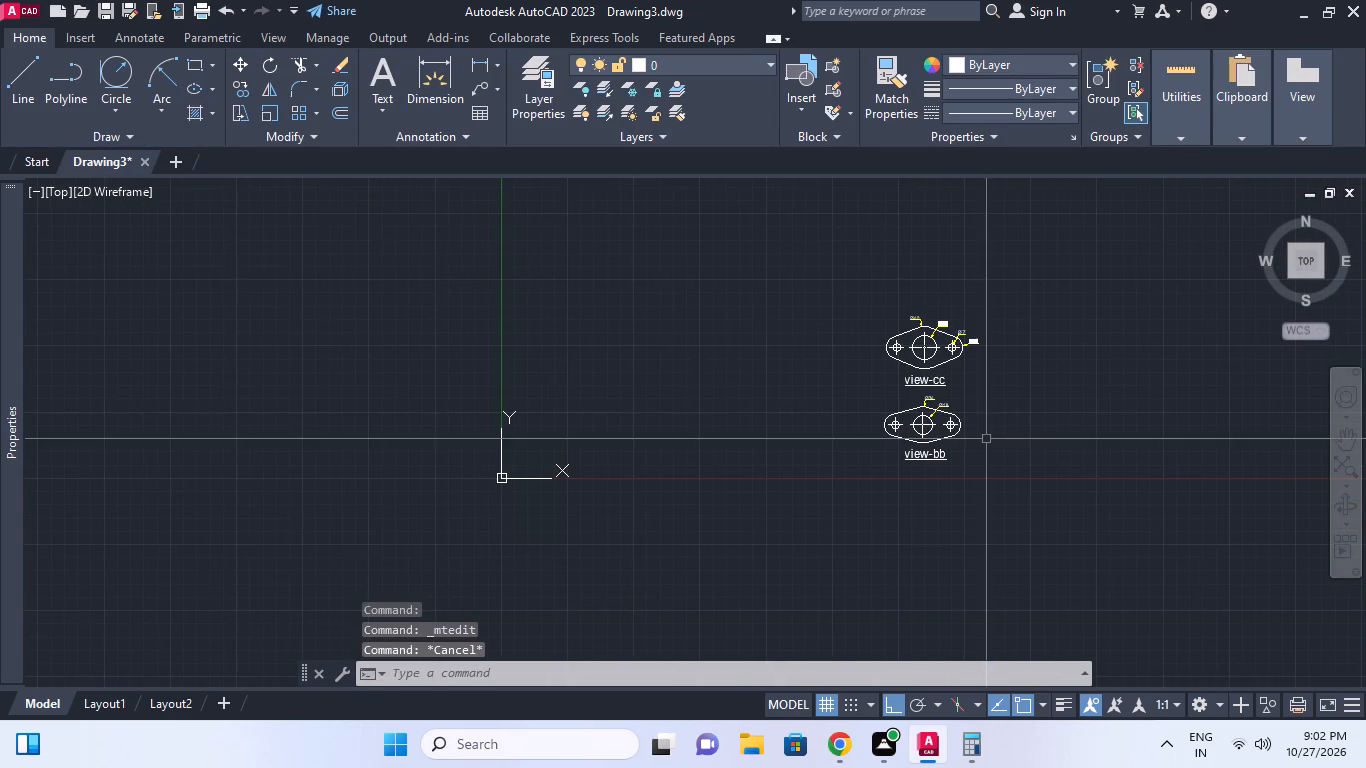
{"action": "key", "text": "ctrl+s"}
{"action": "left_click", "coordinate": [494, 546]}
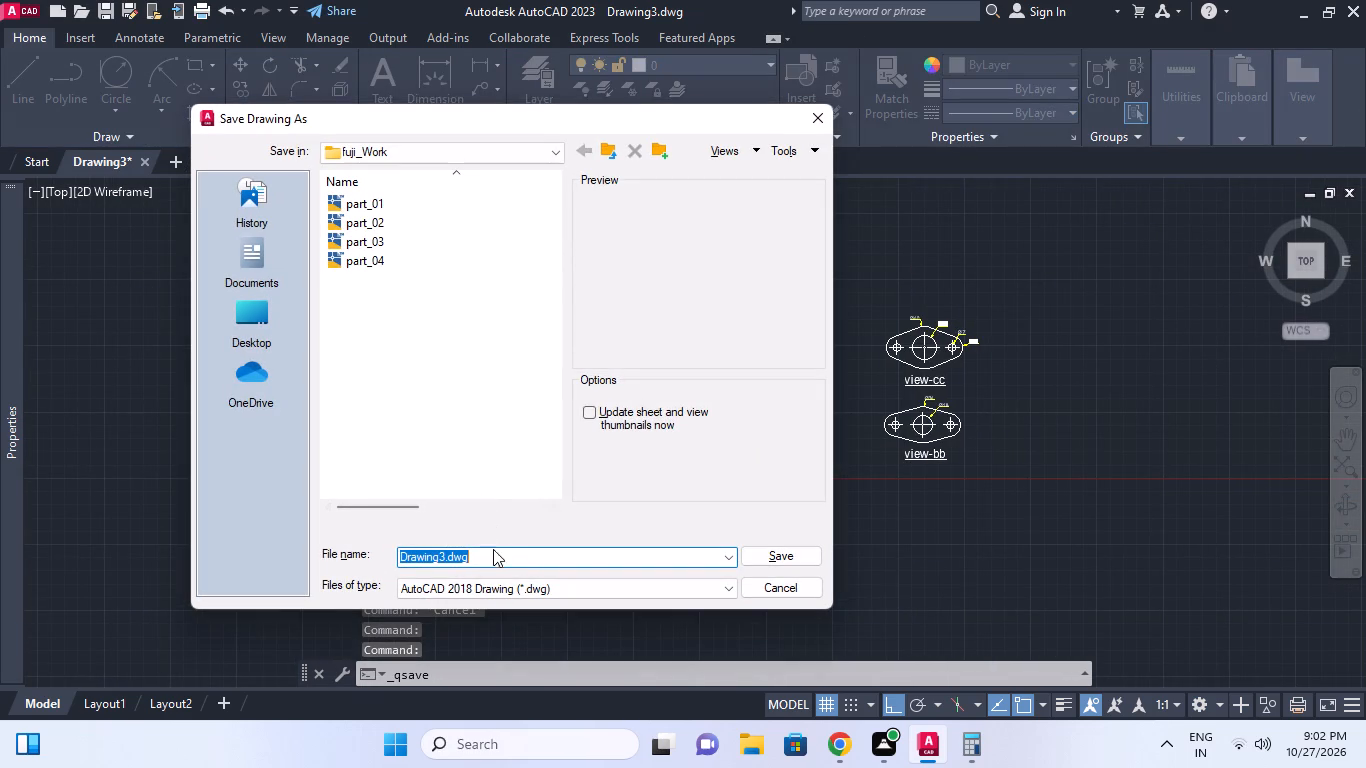
{"action": "type", "text": "part_"}
{"action": "type", "text": "05"}
{"action": "left_click", "coordinate": [784, 545]}
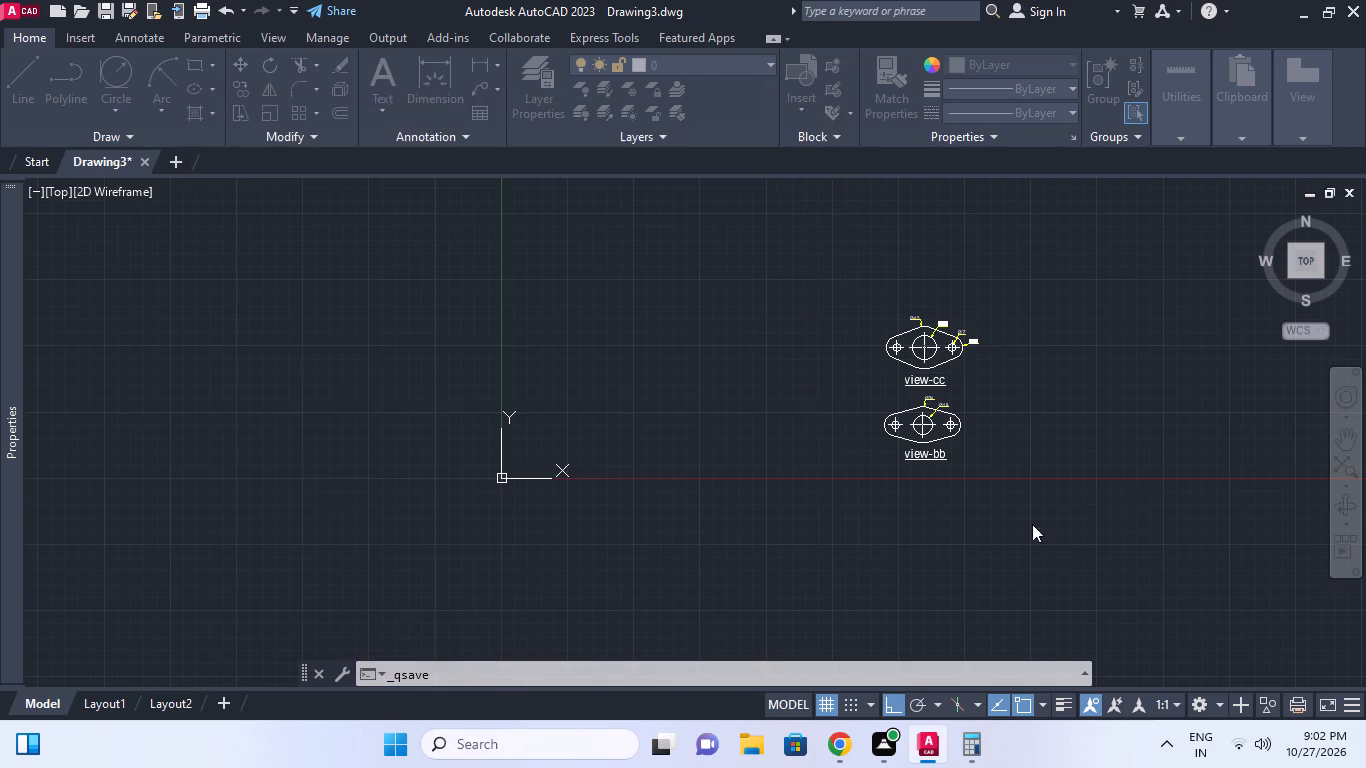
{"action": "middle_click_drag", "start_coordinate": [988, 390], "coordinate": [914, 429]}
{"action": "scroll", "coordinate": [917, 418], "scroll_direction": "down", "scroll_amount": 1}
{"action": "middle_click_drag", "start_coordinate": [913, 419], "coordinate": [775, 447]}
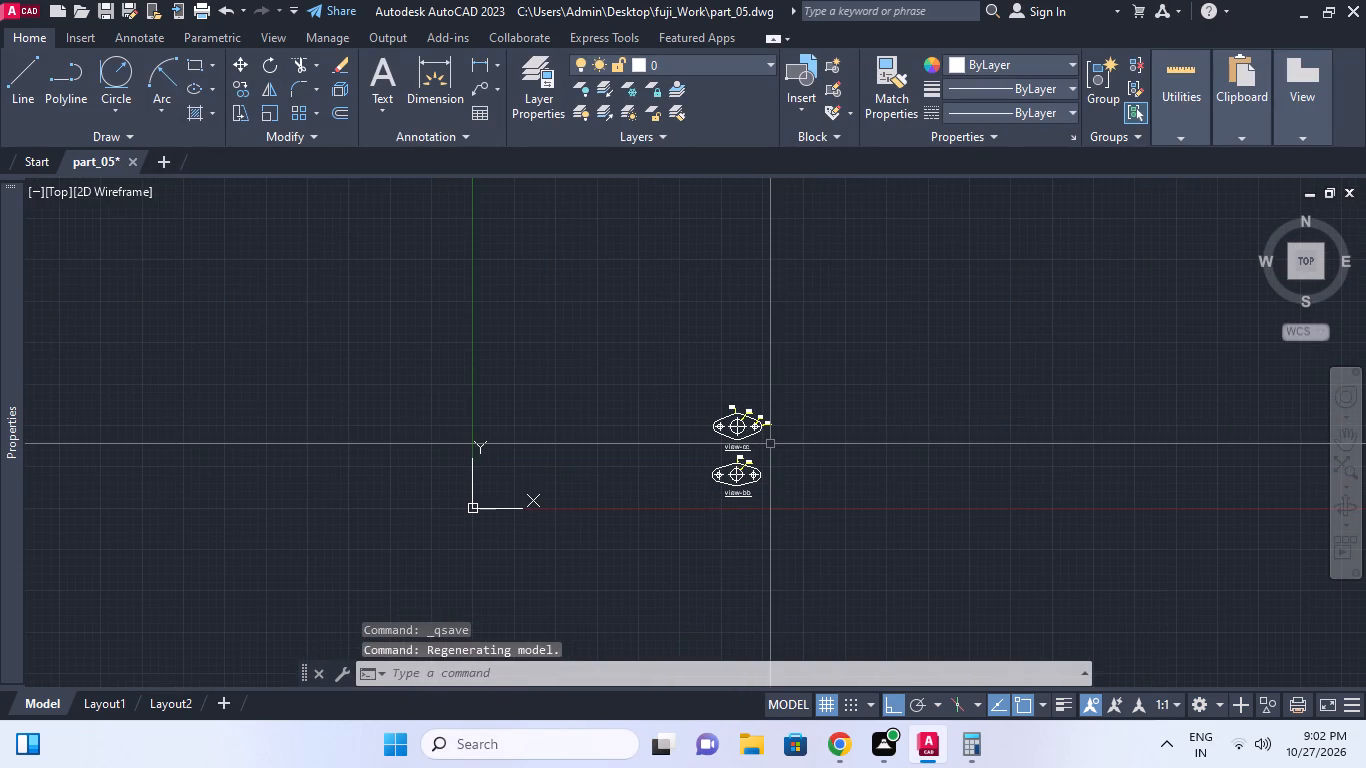
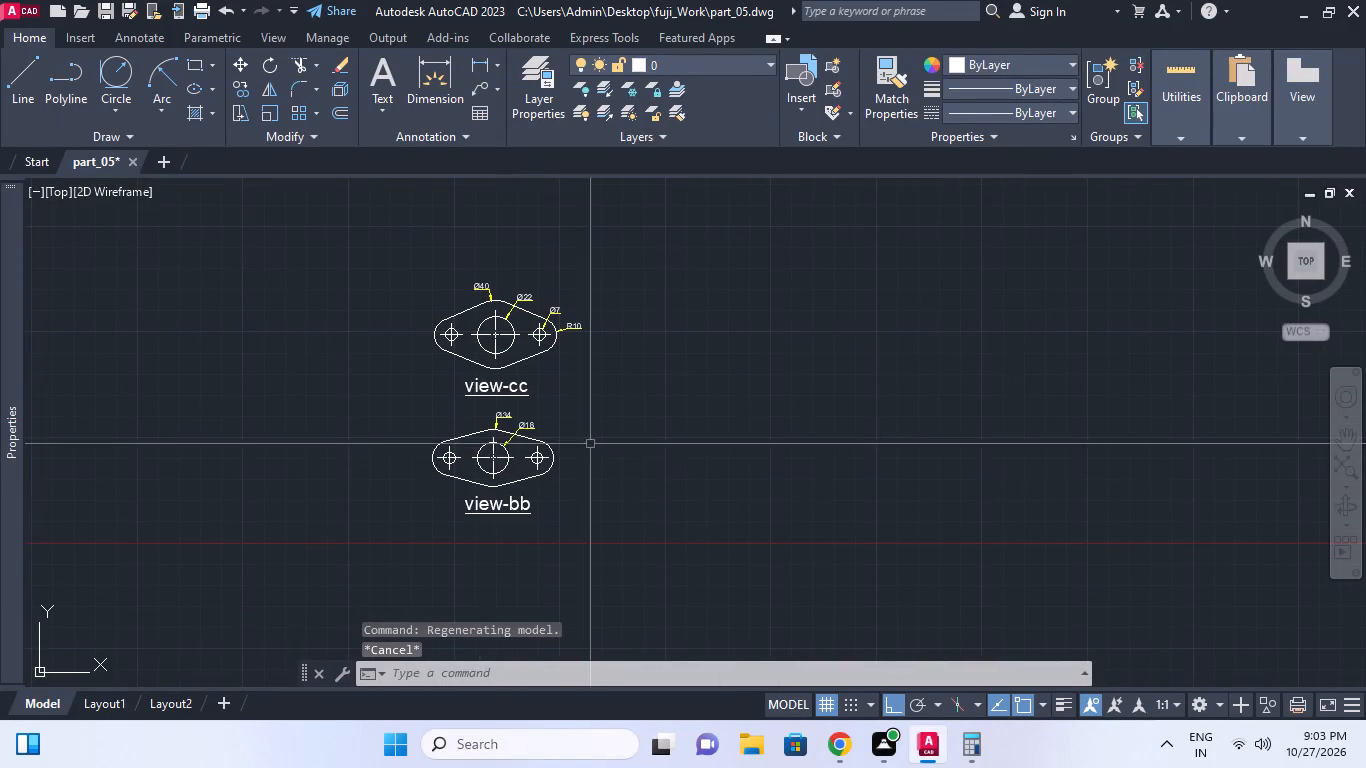
Start drawing a new circle with the Circle command in the empty area beside the two flange views.
{"action": "type", "text": "c"}
{"action": "key", "text": "space"}
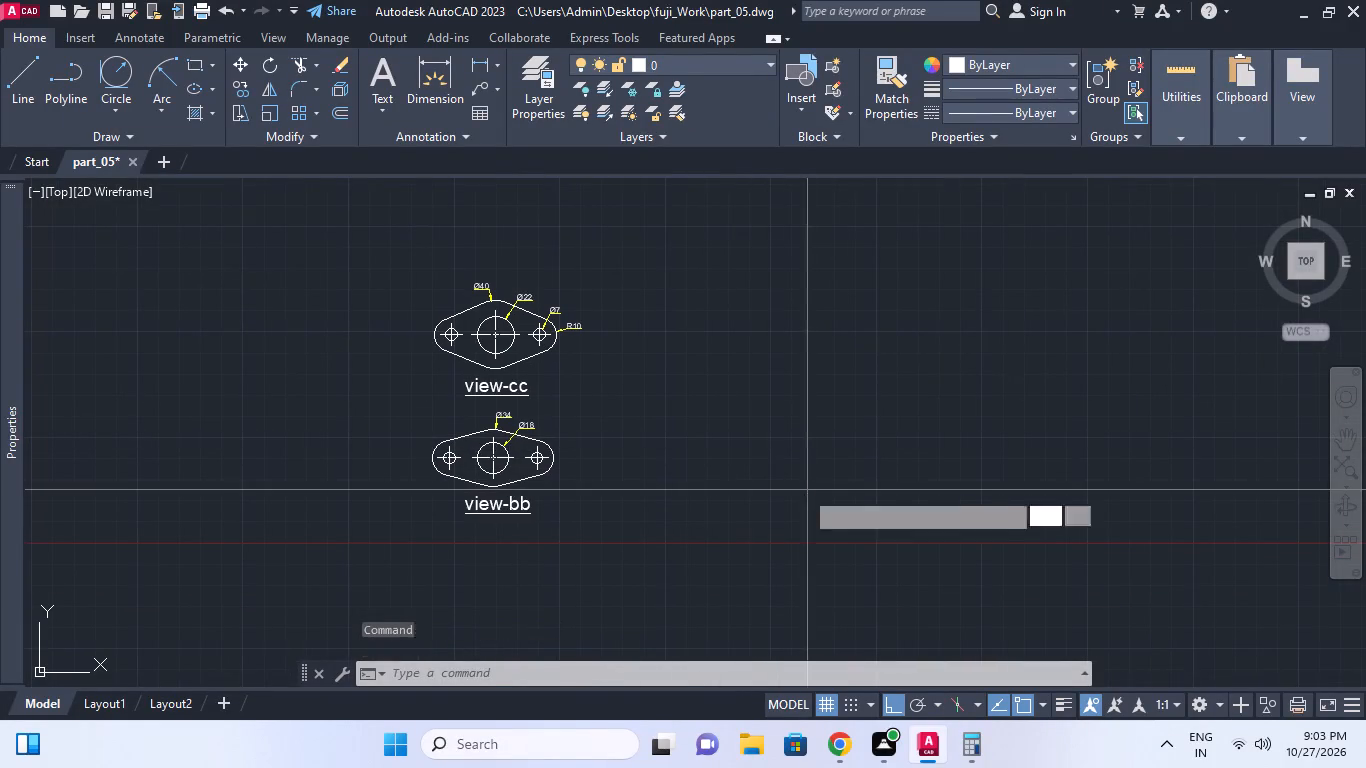
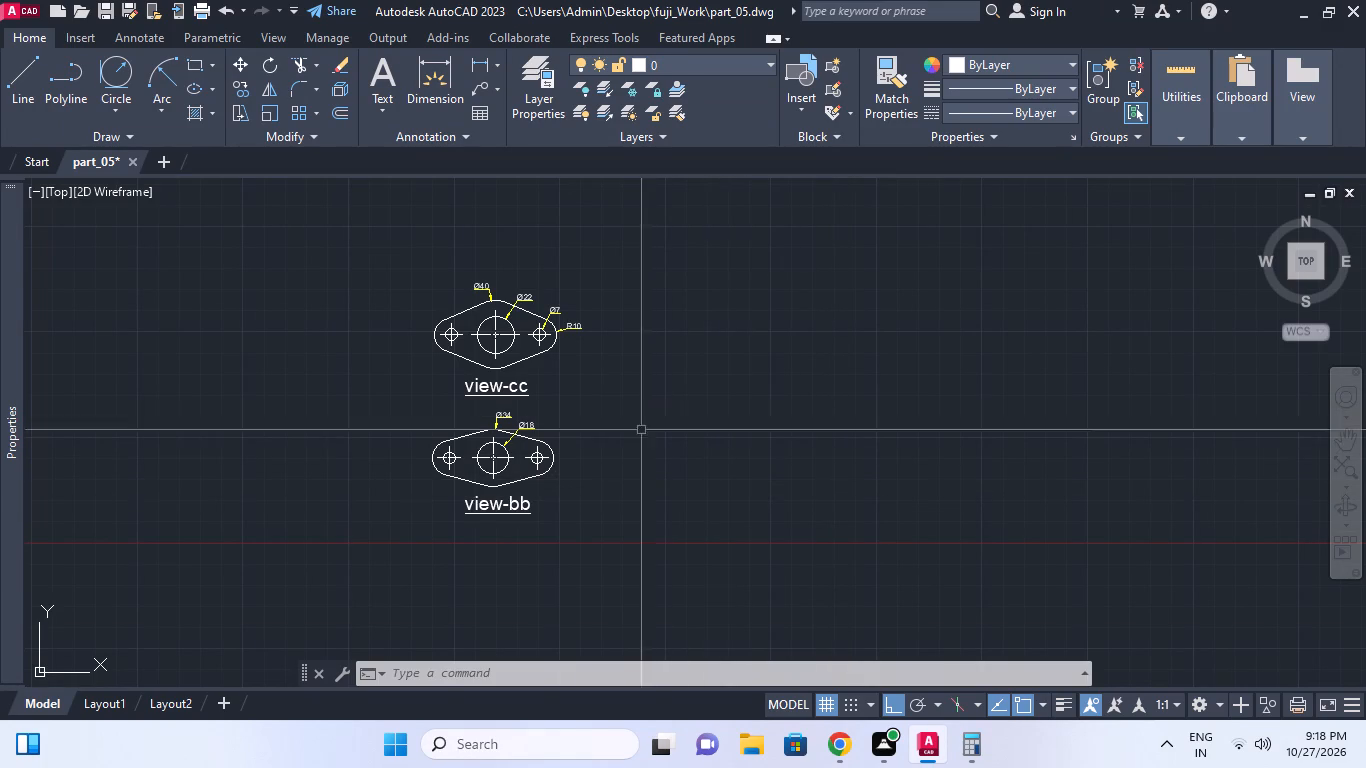
Draw a circle of diameter 65 in the empty area beside the two flange views.
{"action": "middle_click_drag", "start_coordinate": [629, 450], "coordinate": [638, 454]}
{"action": "middle_click_drag", "start_coordinate": [704, 435], "coordinate": [705, 448]}
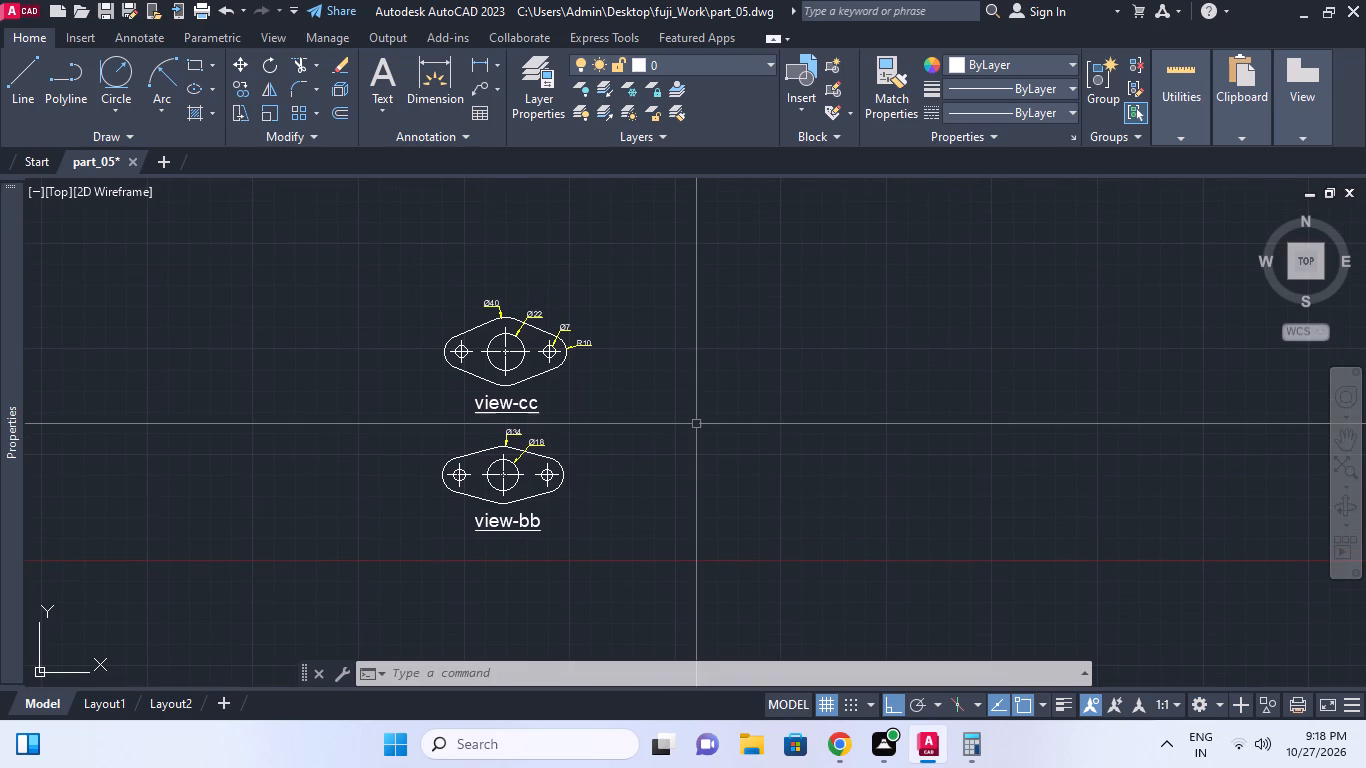
{"action": "middle_click", "coordinate": [708, 425]}
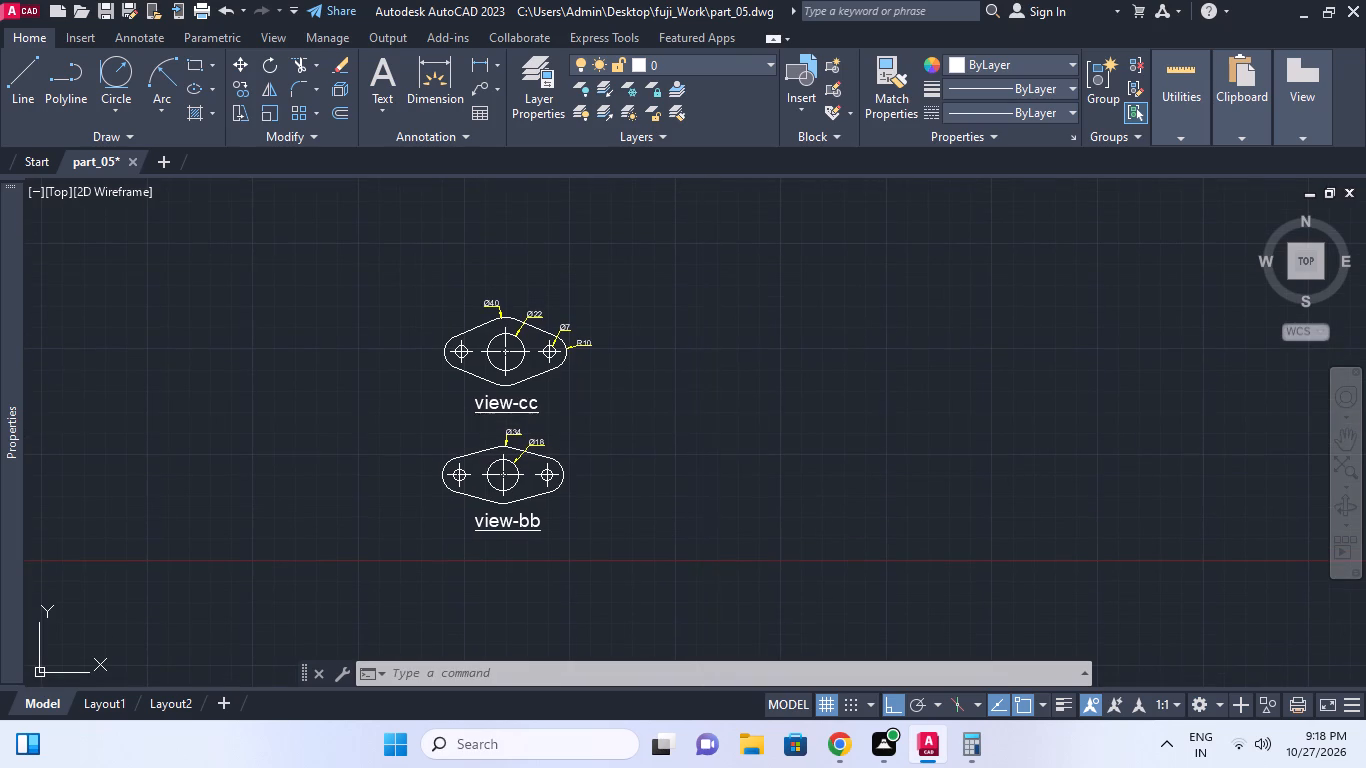
{"action": "key", "text": "Escape"}
{"action": "middle_click", "coordinate": [774, 413]}
{"action": "key", "text": "c"}
{"action": "key", "text": "space"}
{"action": "left_click", "coordinate": [797, 376]}
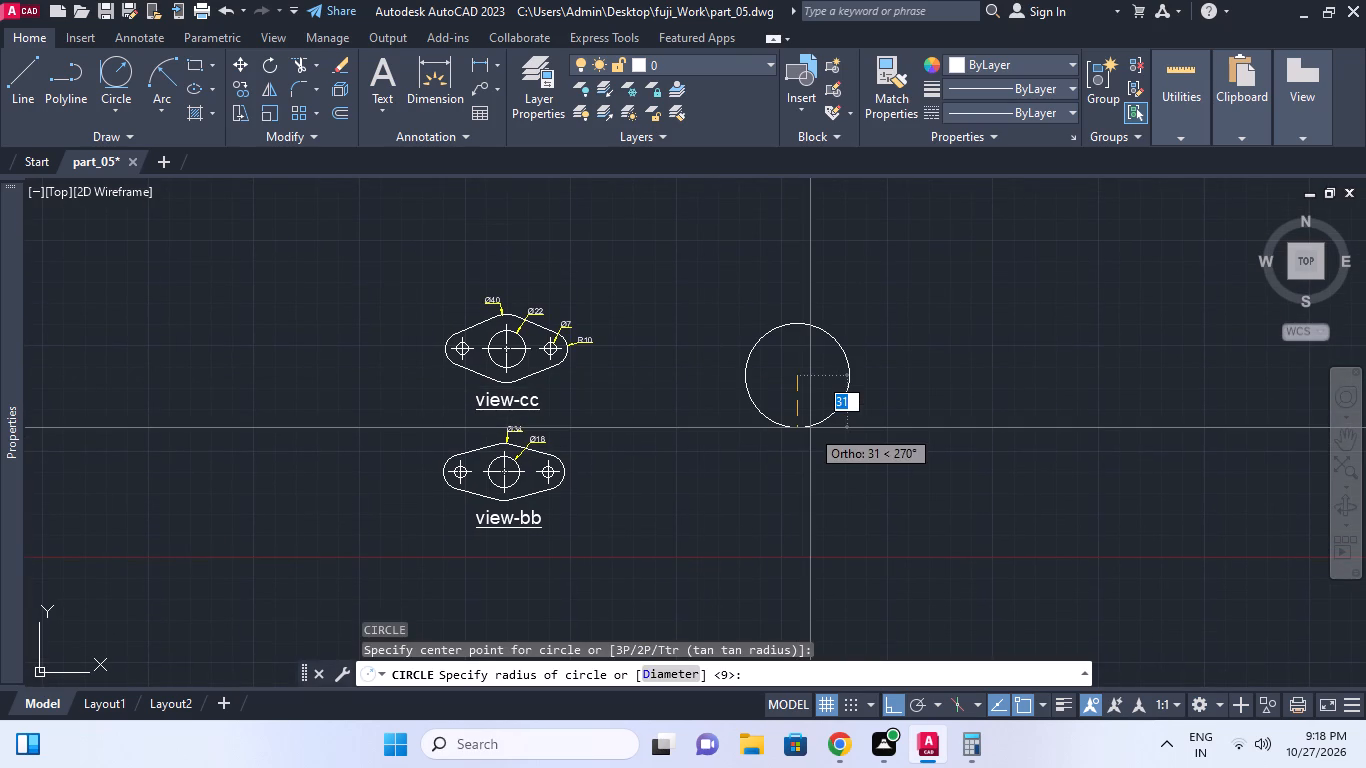
{"action": "type", "text": "d 65"}
{"action": "key", "text": "Return"}
{"action": "middle_click", "coordinate": [863, 413]}
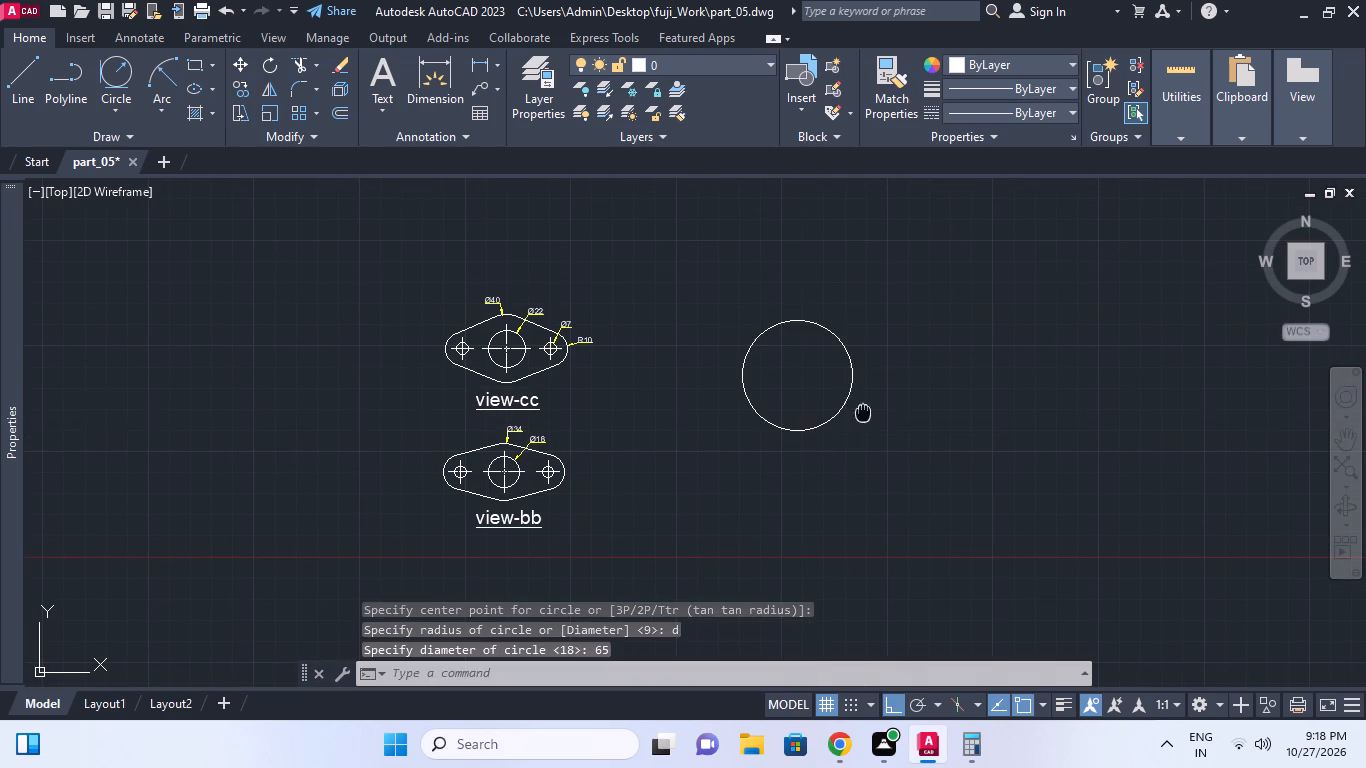
{"action": "key", "text": "Escape"}
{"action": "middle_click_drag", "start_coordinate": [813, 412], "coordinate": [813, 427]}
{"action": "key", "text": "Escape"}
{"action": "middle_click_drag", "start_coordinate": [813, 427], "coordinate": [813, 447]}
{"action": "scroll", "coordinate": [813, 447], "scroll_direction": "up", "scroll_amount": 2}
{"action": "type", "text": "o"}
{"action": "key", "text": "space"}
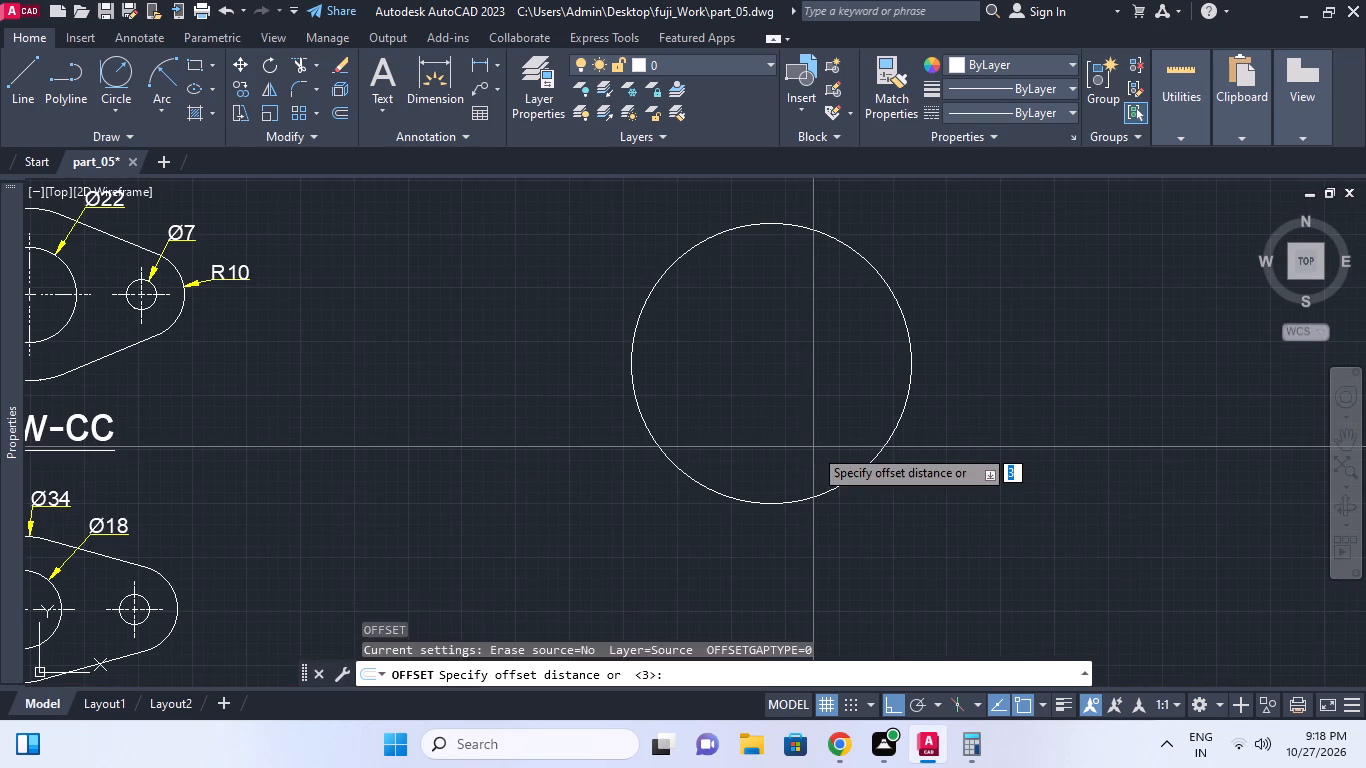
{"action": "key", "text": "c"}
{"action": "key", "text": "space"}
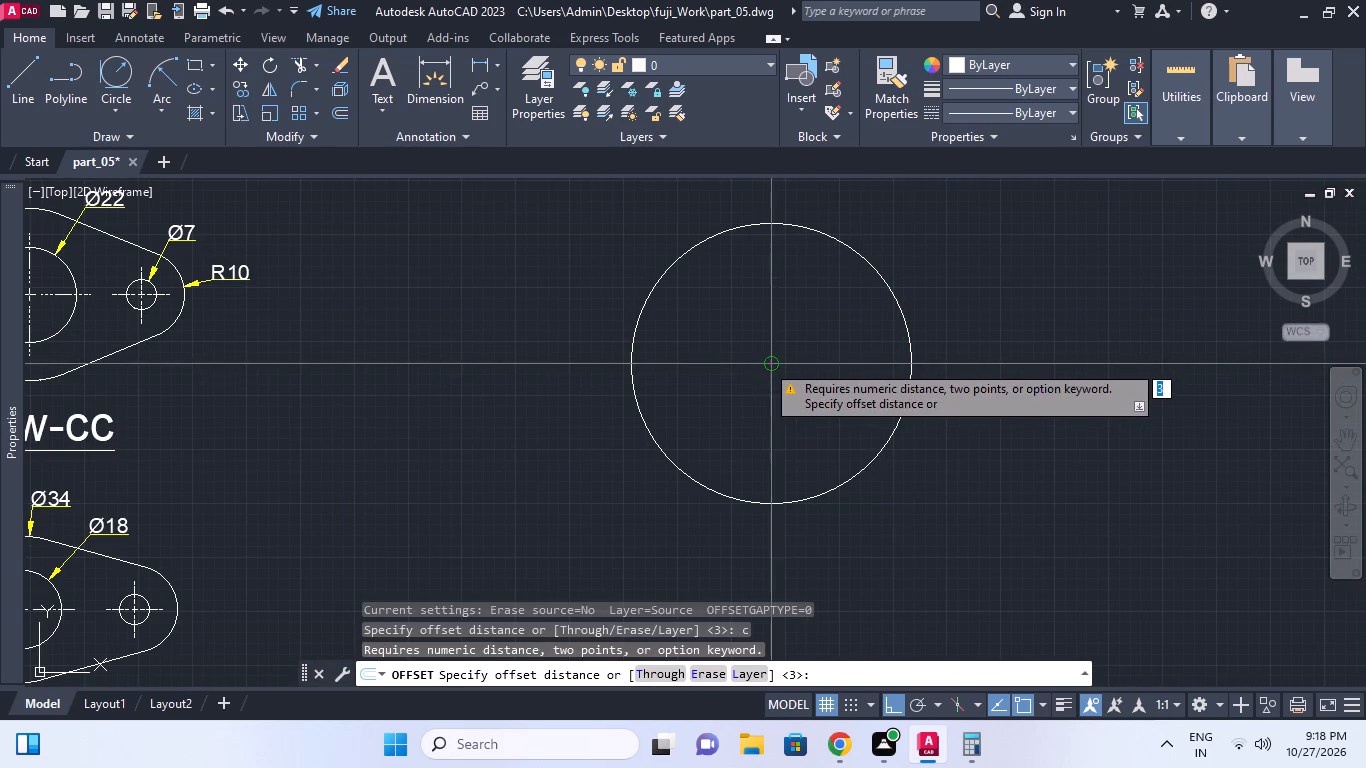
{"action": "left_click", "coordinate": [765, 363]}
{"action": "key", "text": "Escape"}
Draw a concentric circle of diameter 50 inside the 65 circle and turn the grid display off.
{"action": "key", "text": "c"}
{"action": "key", "text": "space"}
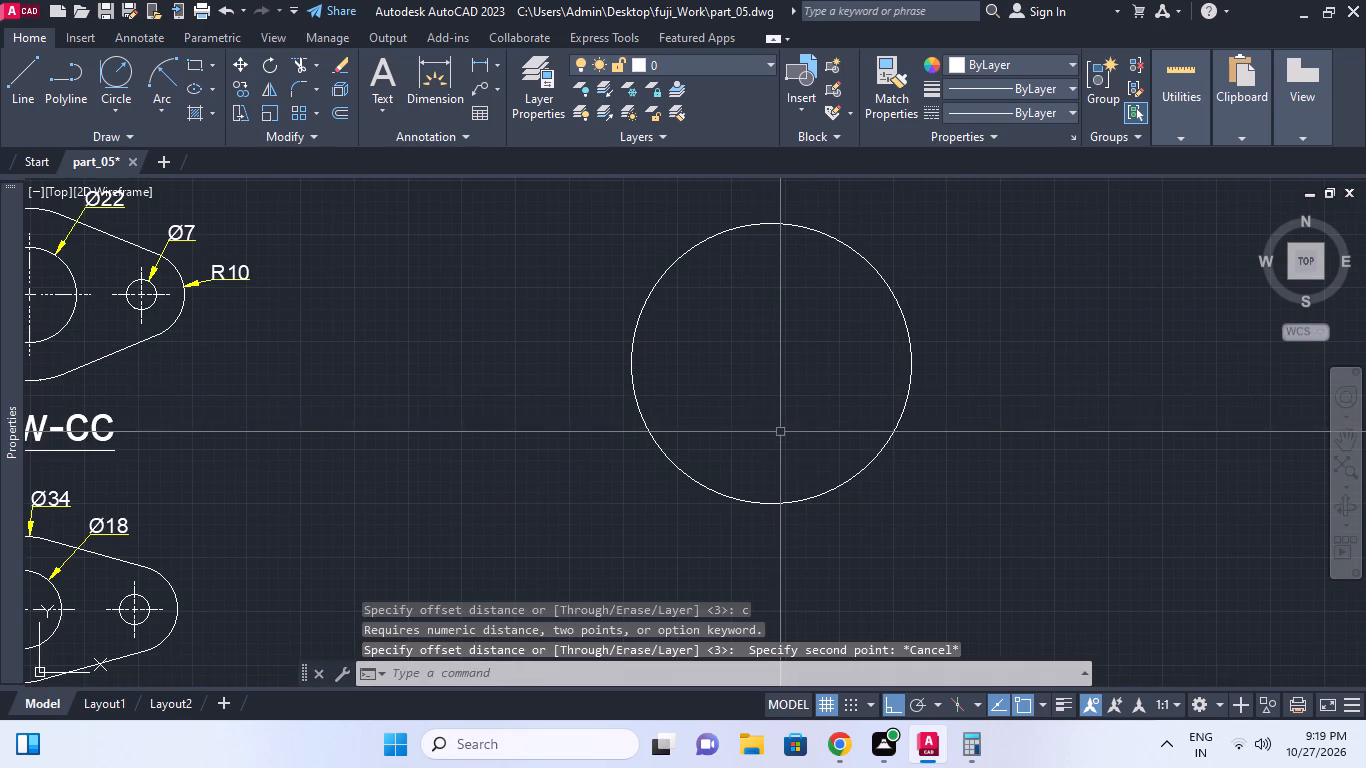
{"action": "left_click", "coordinate": [775, 363]}
{"action": "type", "text": "d"}
{"action": "key", "text": "space"}
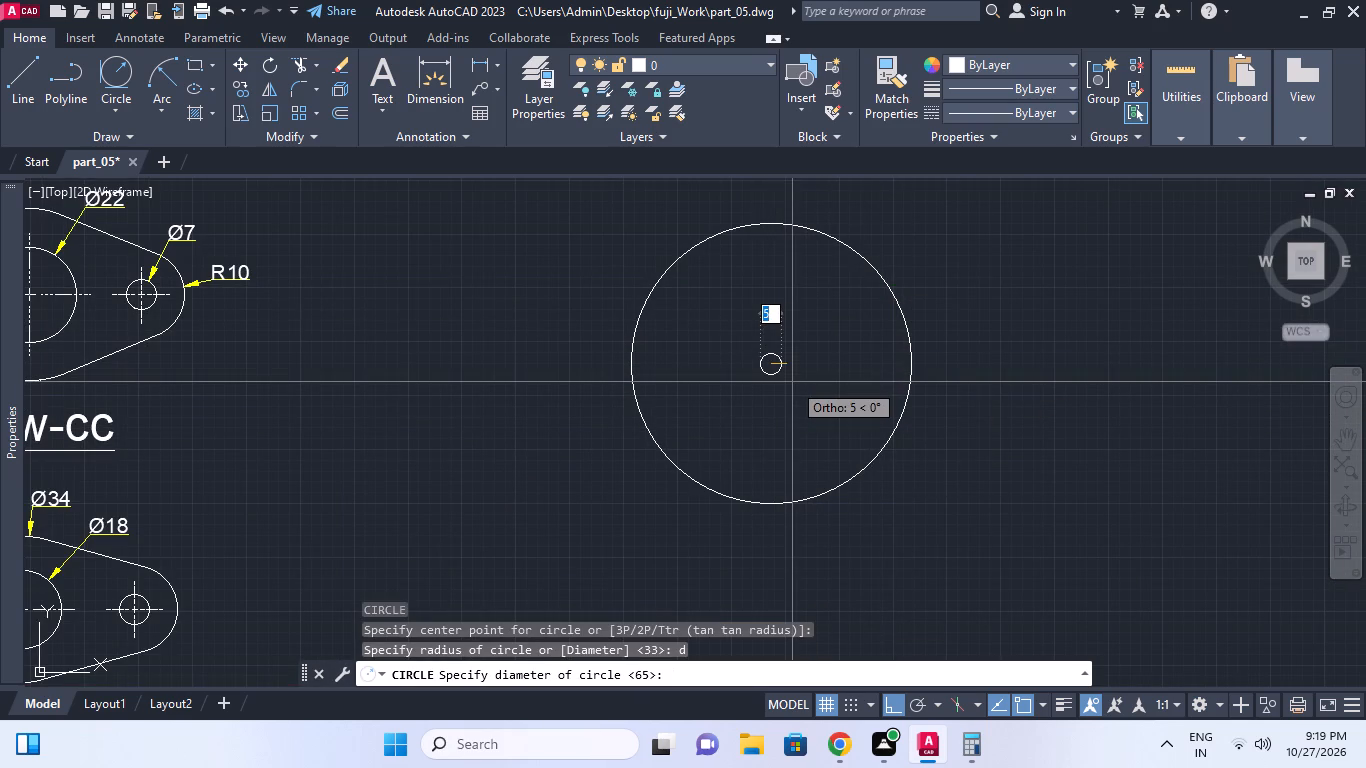
{"action": "key", "text": "F7"}
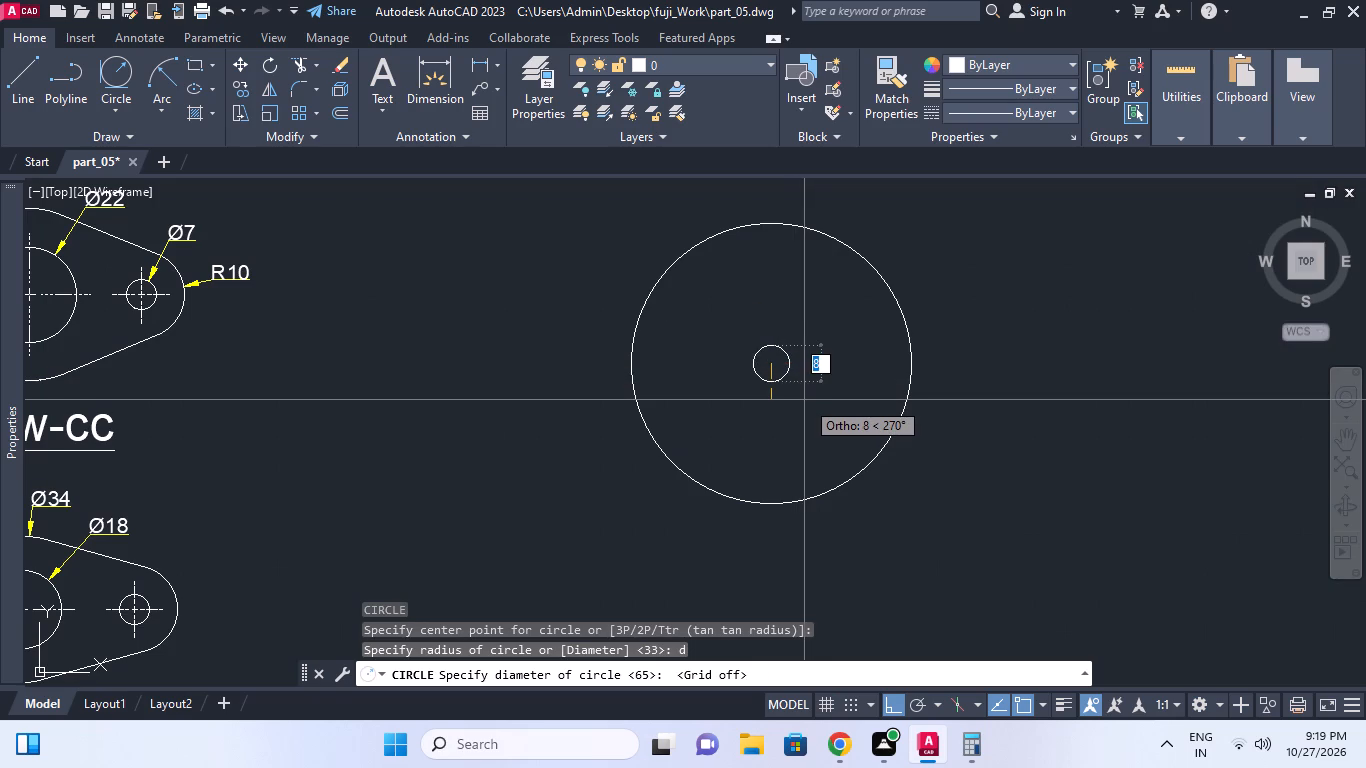
{"action": "type", "text": "50"}
{"action": "key", "text": "Return"}
{"action": "middle_click", "coordinate": [880, 352]}
{"action": "key", "text": "Escape"}
{"action": "middle_click_drag", "start_coordinate": [867, 365], "coordinate": [875, 376]}
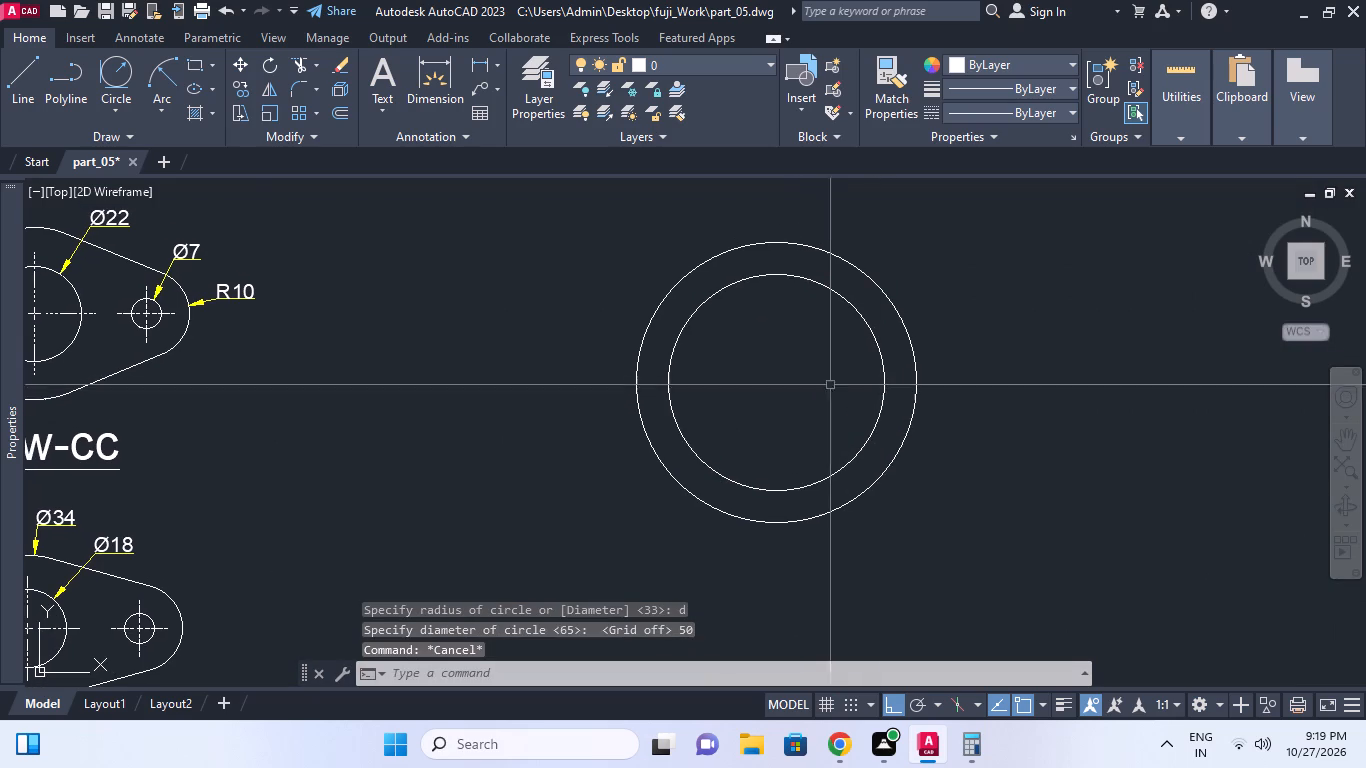
{"action": "middle_click_drag", "start_coordinate": [822, 425], "coordinate": [846, 412]}
{"action": "key", "text": "Escape"}
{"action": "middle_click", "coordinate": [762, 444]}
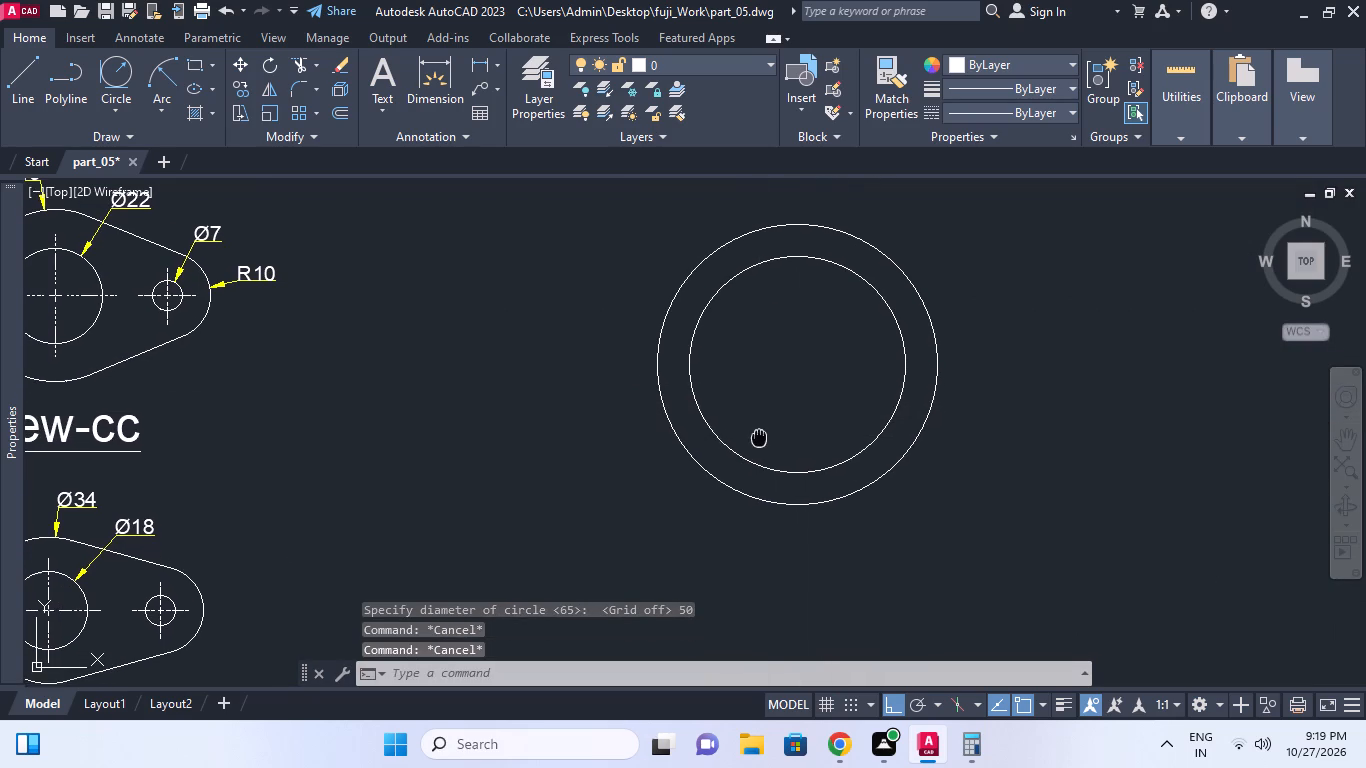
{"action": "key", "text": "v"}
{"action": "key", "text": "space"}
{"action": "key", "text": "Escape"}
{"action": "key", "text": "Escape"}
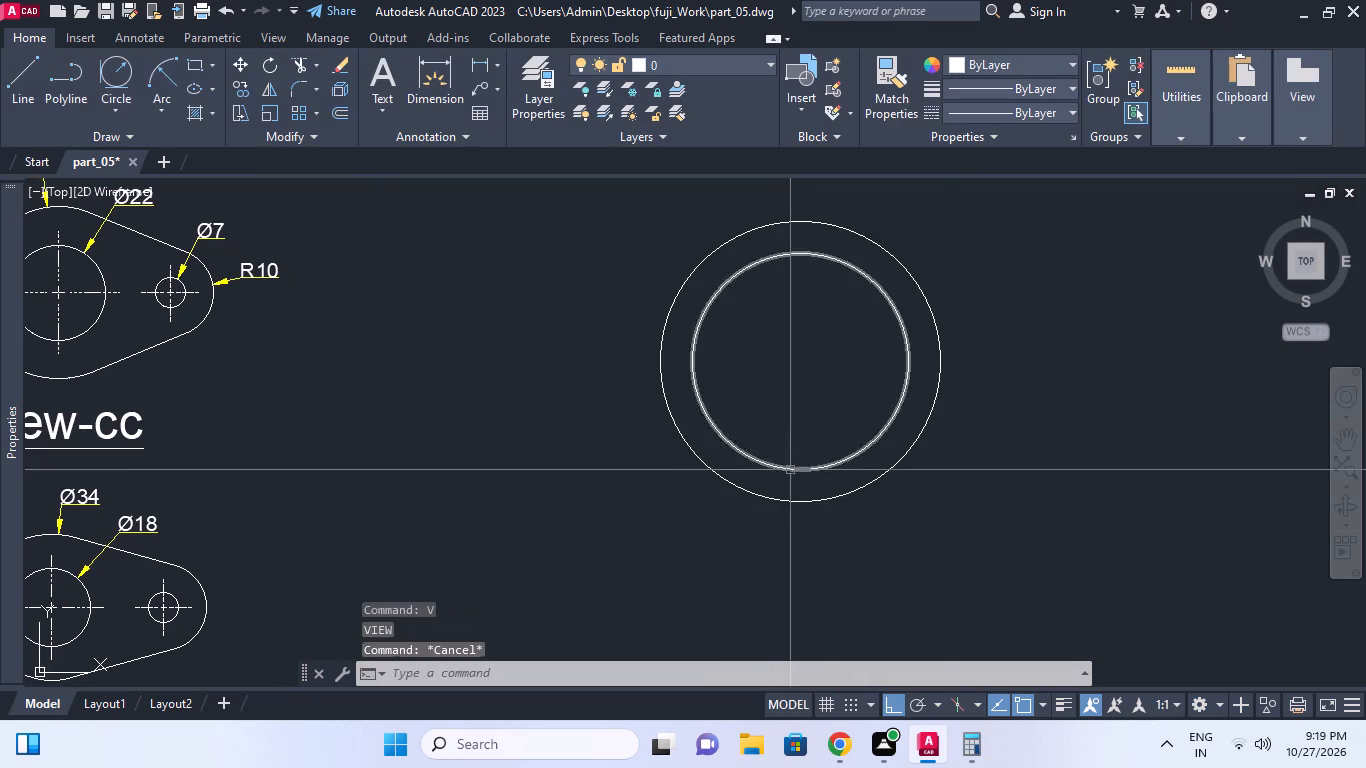
Draw a hole circle of diameter 7 centred on the bottom quadrant of the 50 circle.
{"action": "middle_click_drag", "start_coordinate": [787, 471], "coordinate": [768, 457]}
{"action": "type", "text": "c"}
{"action": "key", "text": "space"}
{"action": "left_click", "coordinate": [775, 457]}
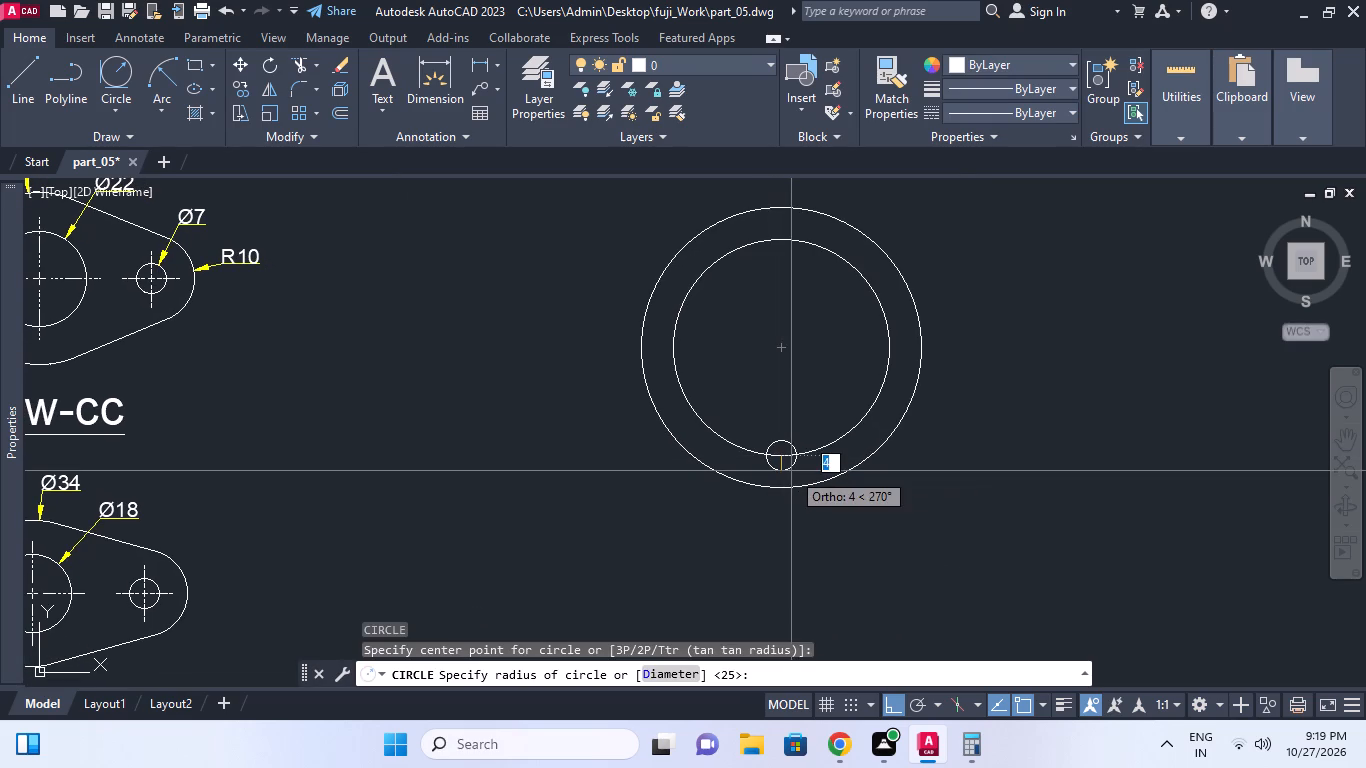
{"action": "type", "text": "d"}
{"action": "key", "text": "space"}
{"action": "type", "text": "7"}
{"action": "key", "text": "space"}
{"action": "middle_click", "coordinate": [783, 462]}
{"action": "key", "text": "Escape"}
{"action": "middle_click", "coordinate": [786, 465]}
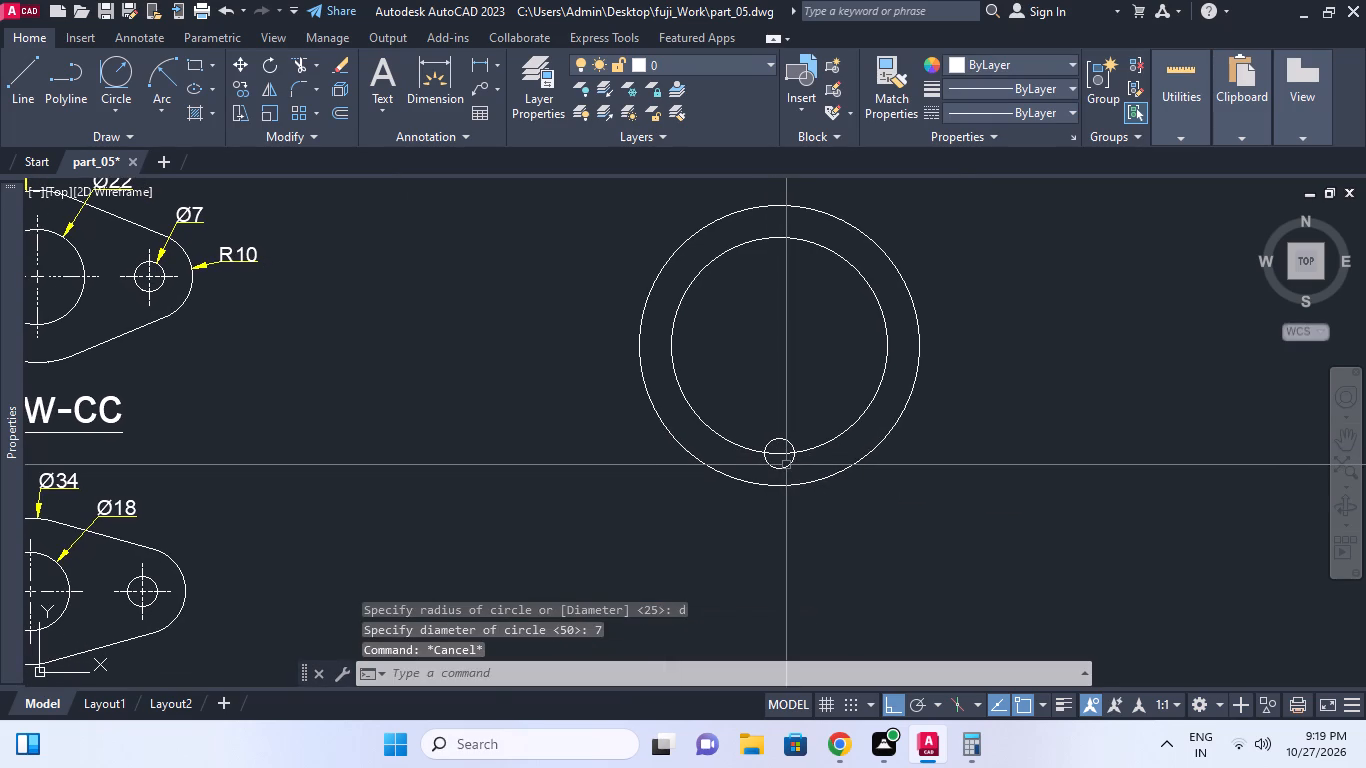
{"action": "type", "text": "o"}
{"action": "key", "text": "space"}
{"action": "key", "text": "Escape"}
Place a point at the common centre of the two concentric circles.
{"action": "left_click", "coordinate": [786, 465]}
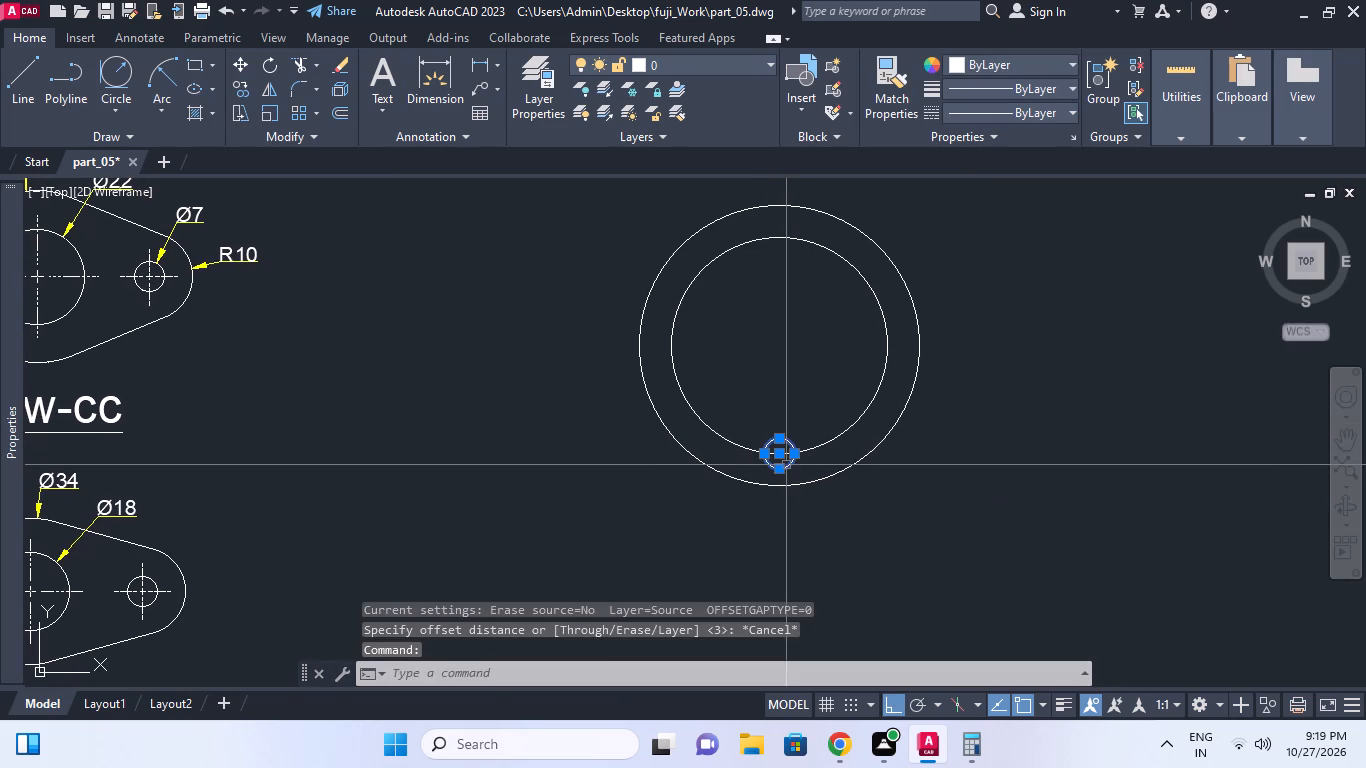
{"action": "type", "text": "po"}
{"action": "key", "text": "space"}
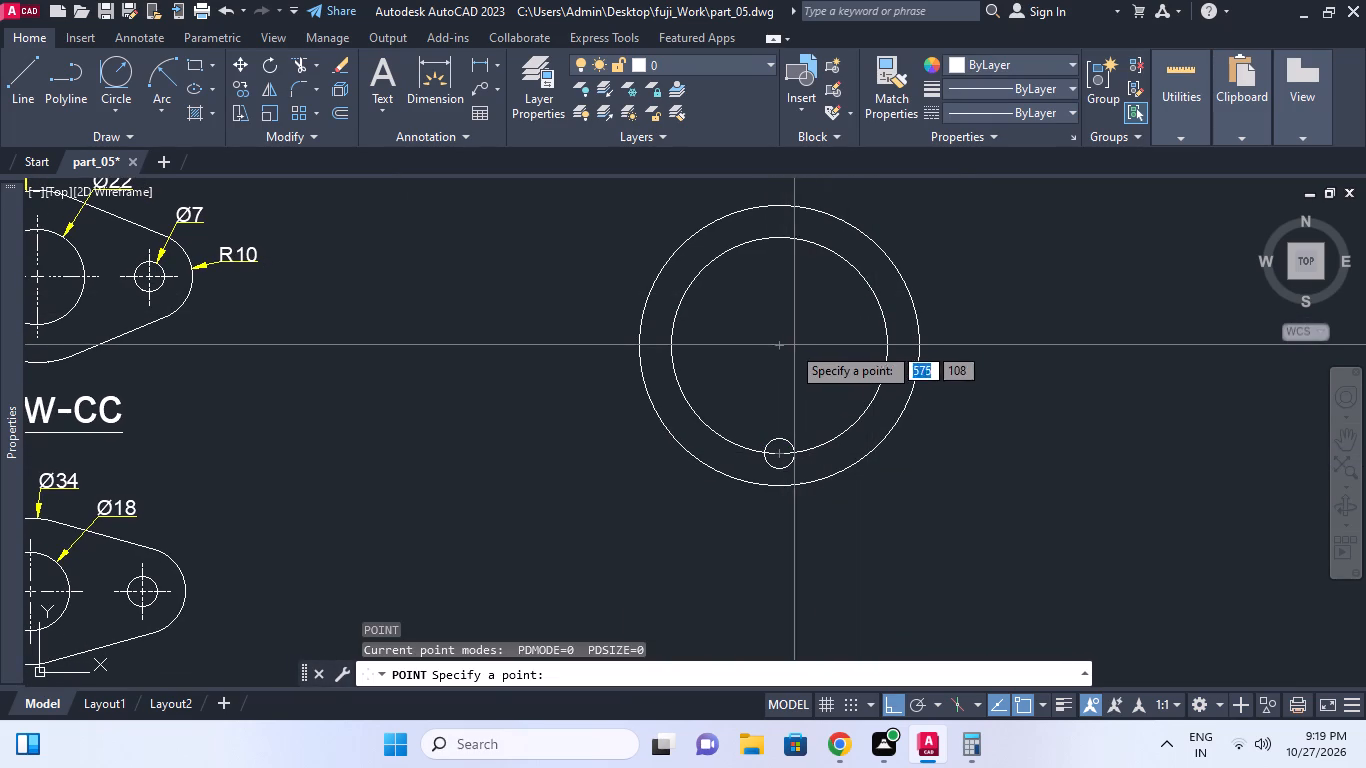
{"action": "left_click", "coordinate": [778, 345]}
{"action": "key", "text": "Escape"}
Create a polar array of the diameter 7 hole around the common centre with 4 items over 360°.
{"action": "type", "text": "ar"}
{"action": "key", "text": "space"}
{"action": "left_click", "coordinate": [793, 438]}
{"action": "left_click", "coordinate": [786, 442]}
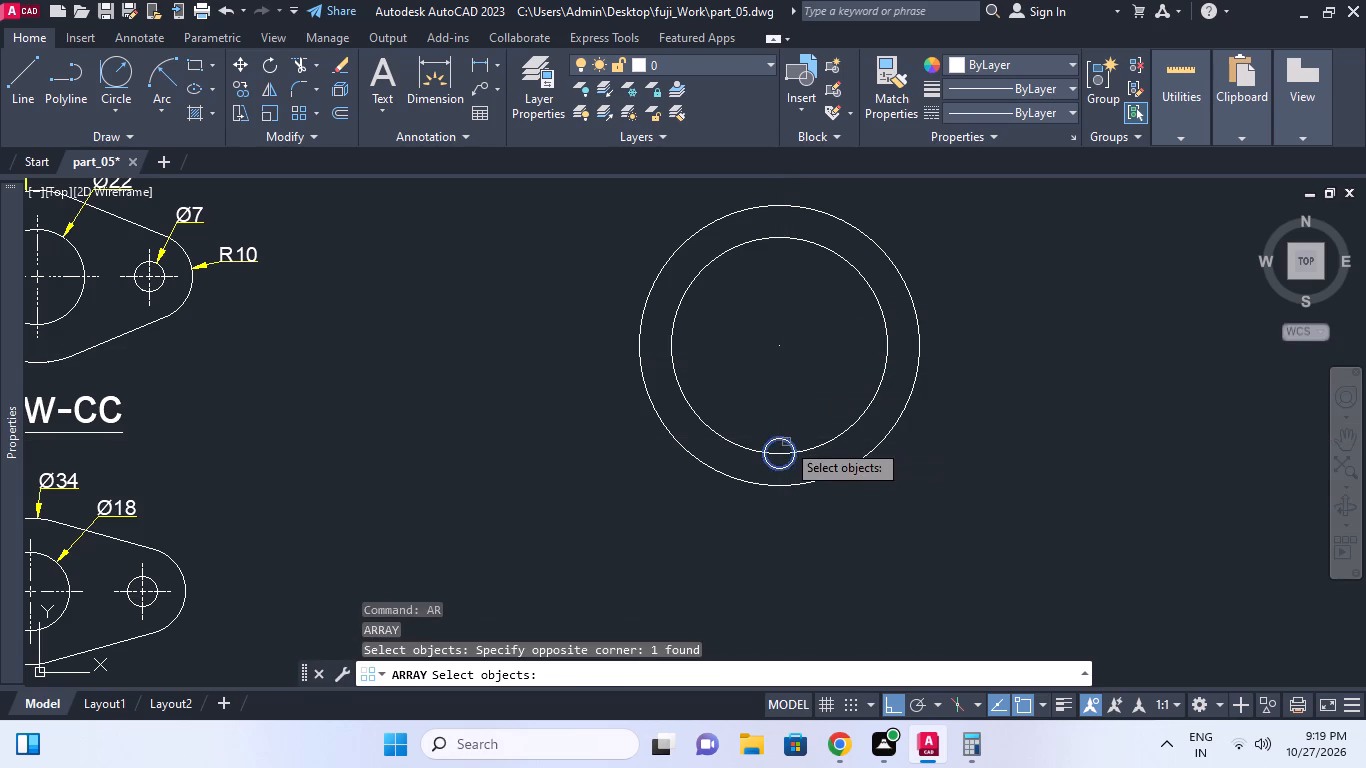
{"action": "key", "text": "space"}
{"action": "left_click_drag", "start_coordinate": [809, 495], "coordinate": [782, 401]}
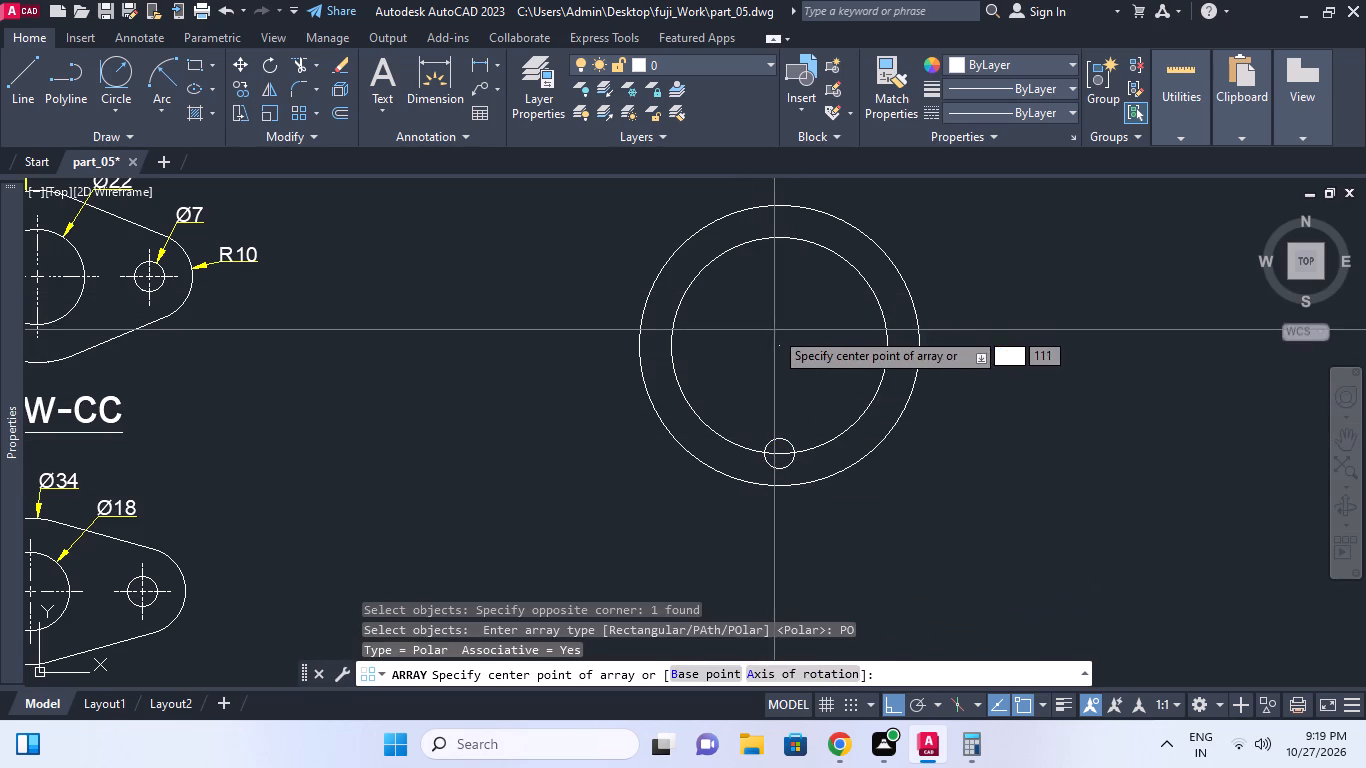
{"action": "left_click", "coordinate": [776, 345]}
{"action": "left_click_drag", "start_coordinate": [218, 66], "coordinate": [179, 69]}
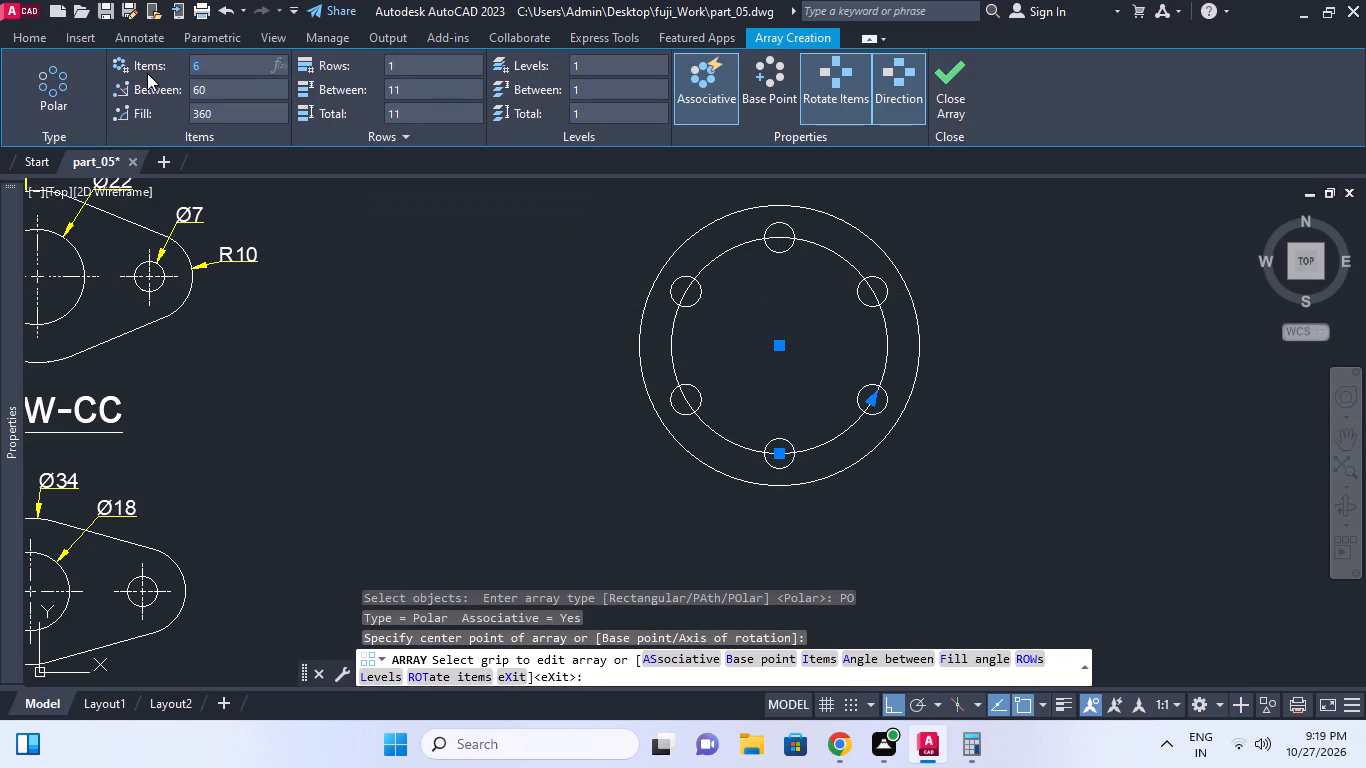
{"action": "key", "text": "4"}
{"action": "key", "text": "Return"}
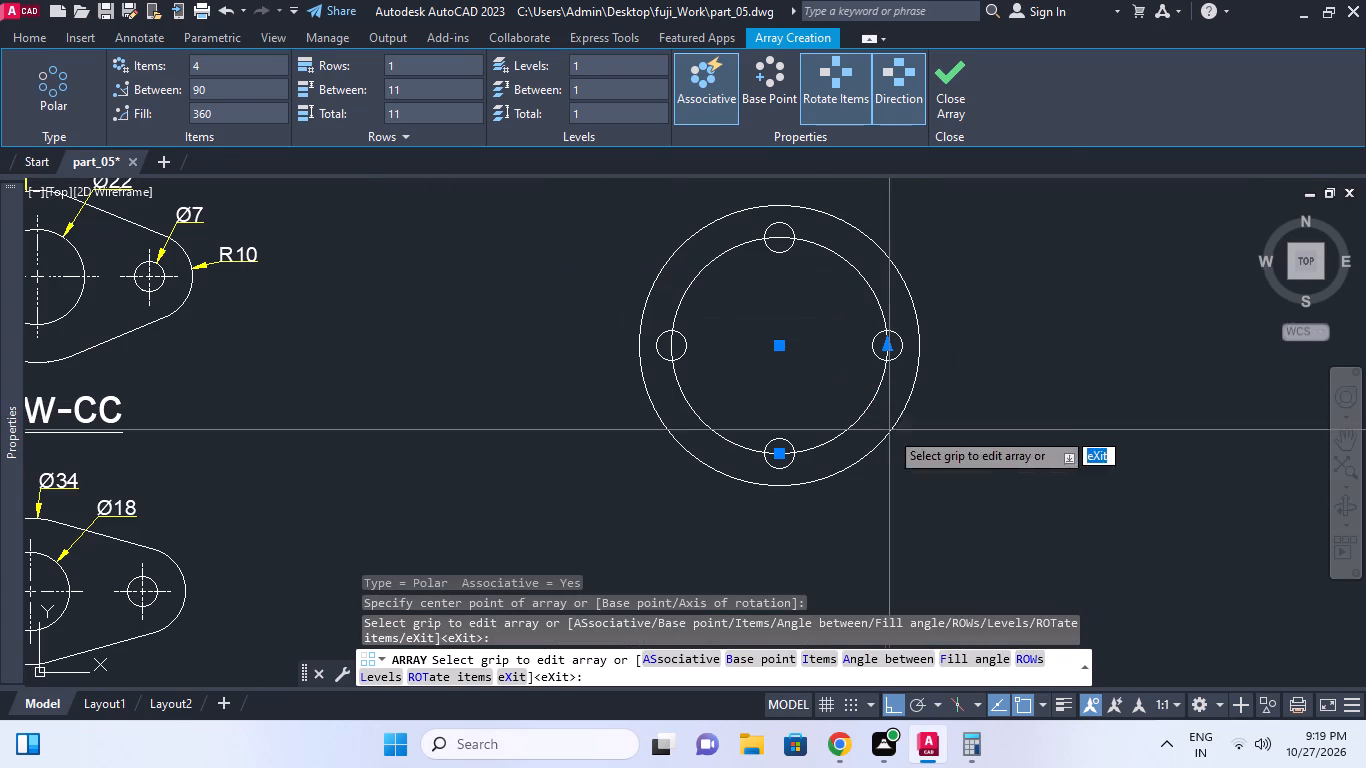
{"action": "key", "text": "Escape"}
{"action": "middle_click", "coordinate": [784, 447]}
{"action": "key", "text": "Escape"}
{"action": "middle_click", "coordinate": [835, 383]}
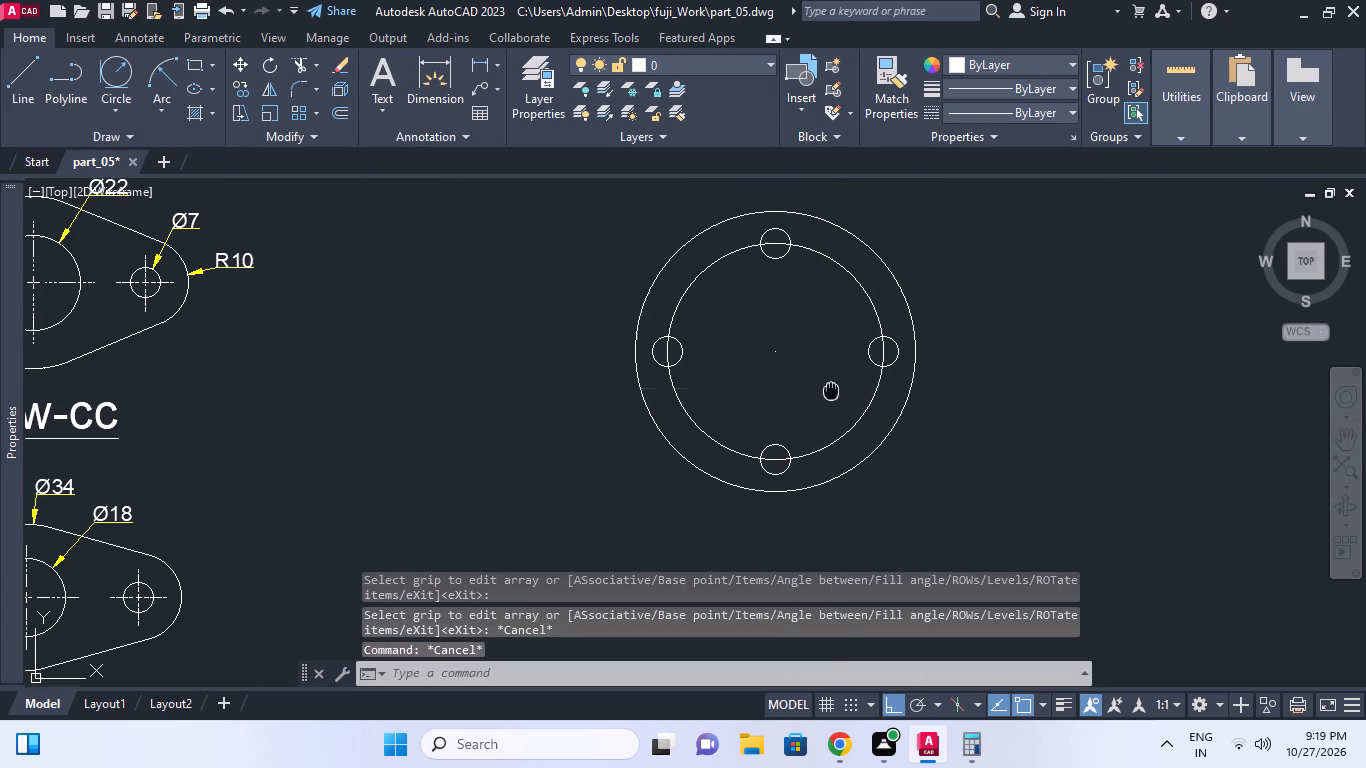
Give the diameter 50 circle the center linetype with a linetype scale of 5.
{"action": "left_click", "coordinate": [856, 286]}
{"action": "left_click", "coordinate": [986, 103]}
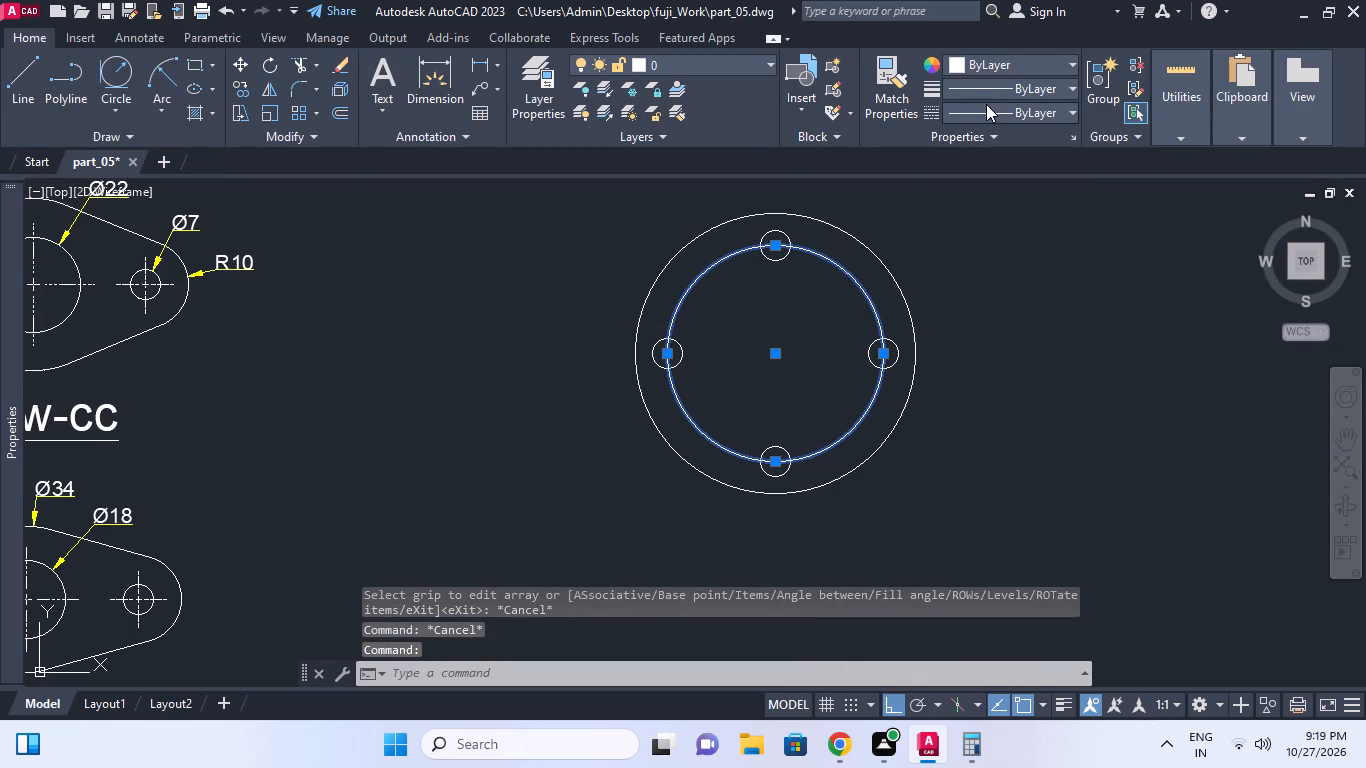
{"action": "left_click", "coordinate": [1001, 174]}
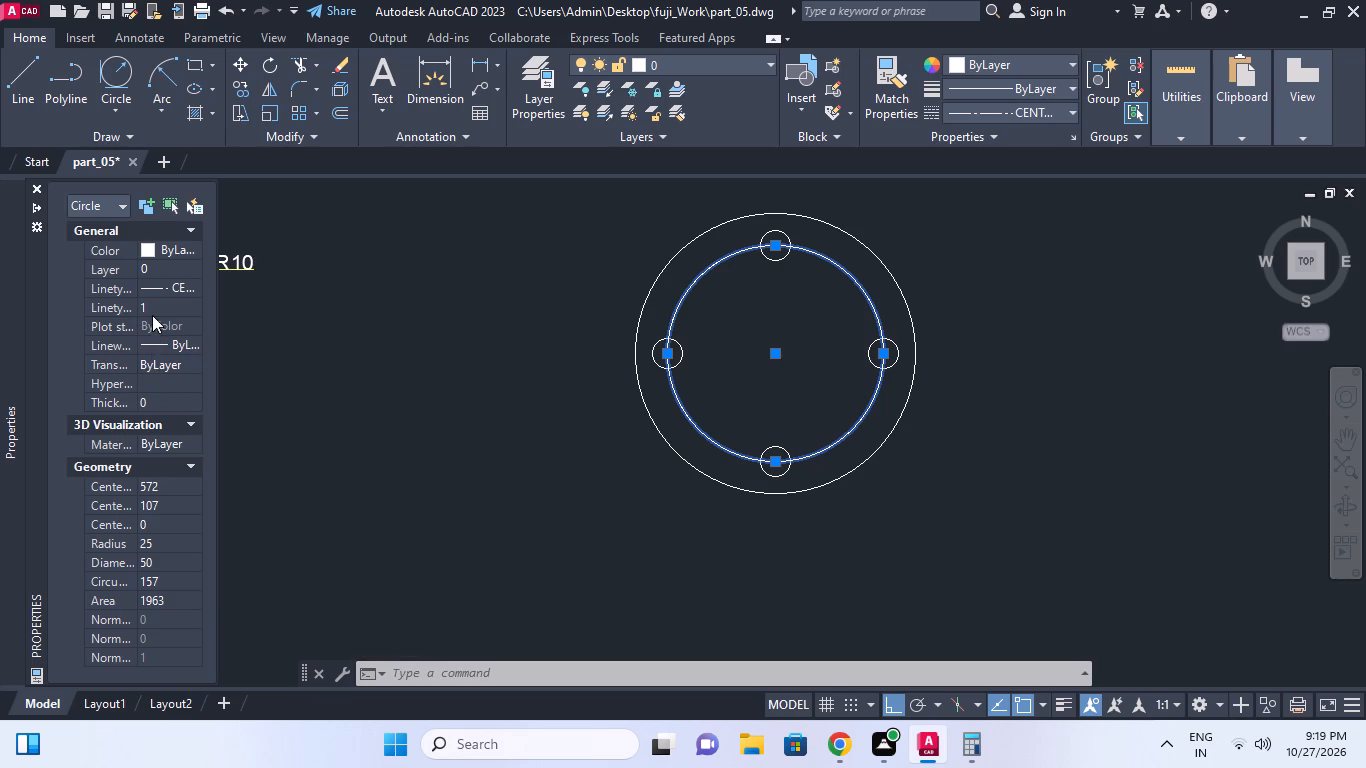
{"action": "left_click", "coordinate": [163, 345]}
{"action": "left_click", "coordinate": [184, 344]}
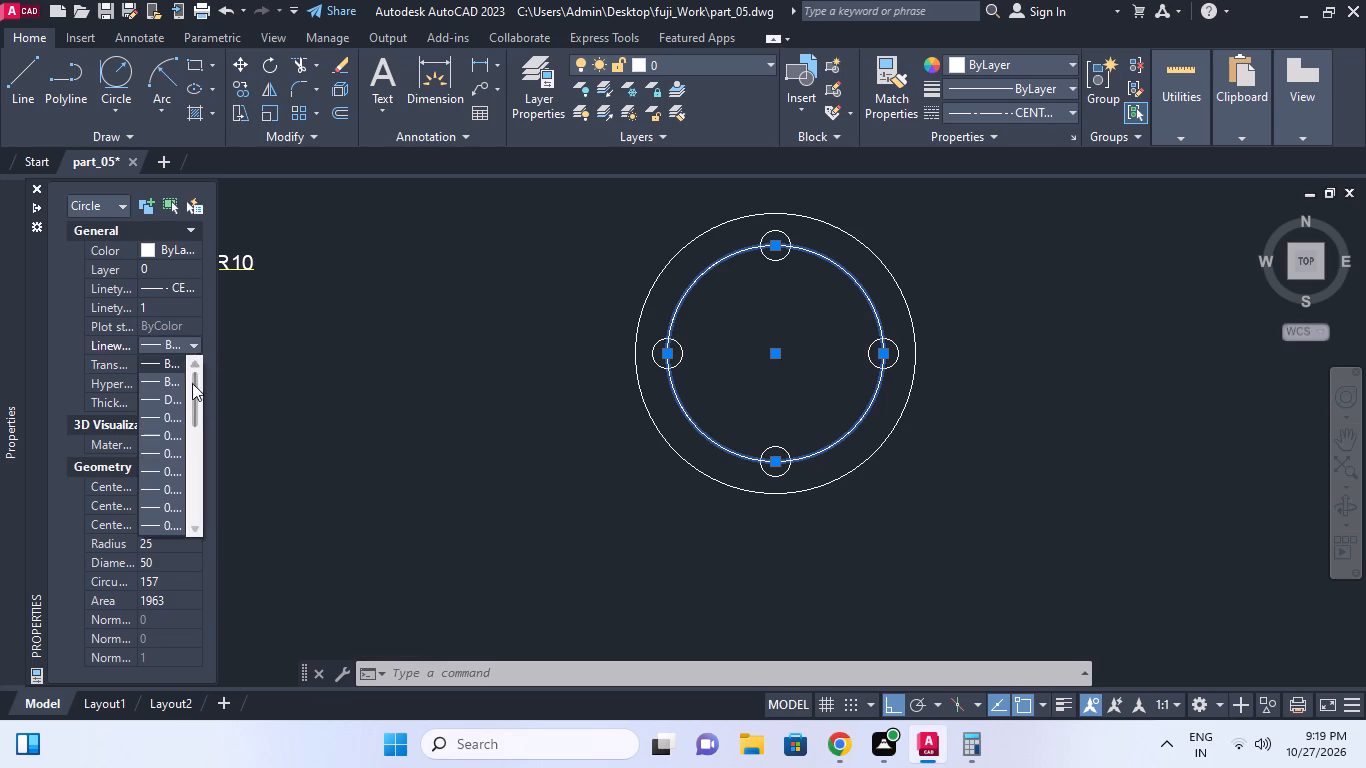
{"action": "left_click", "coordinate": [318, 378]}
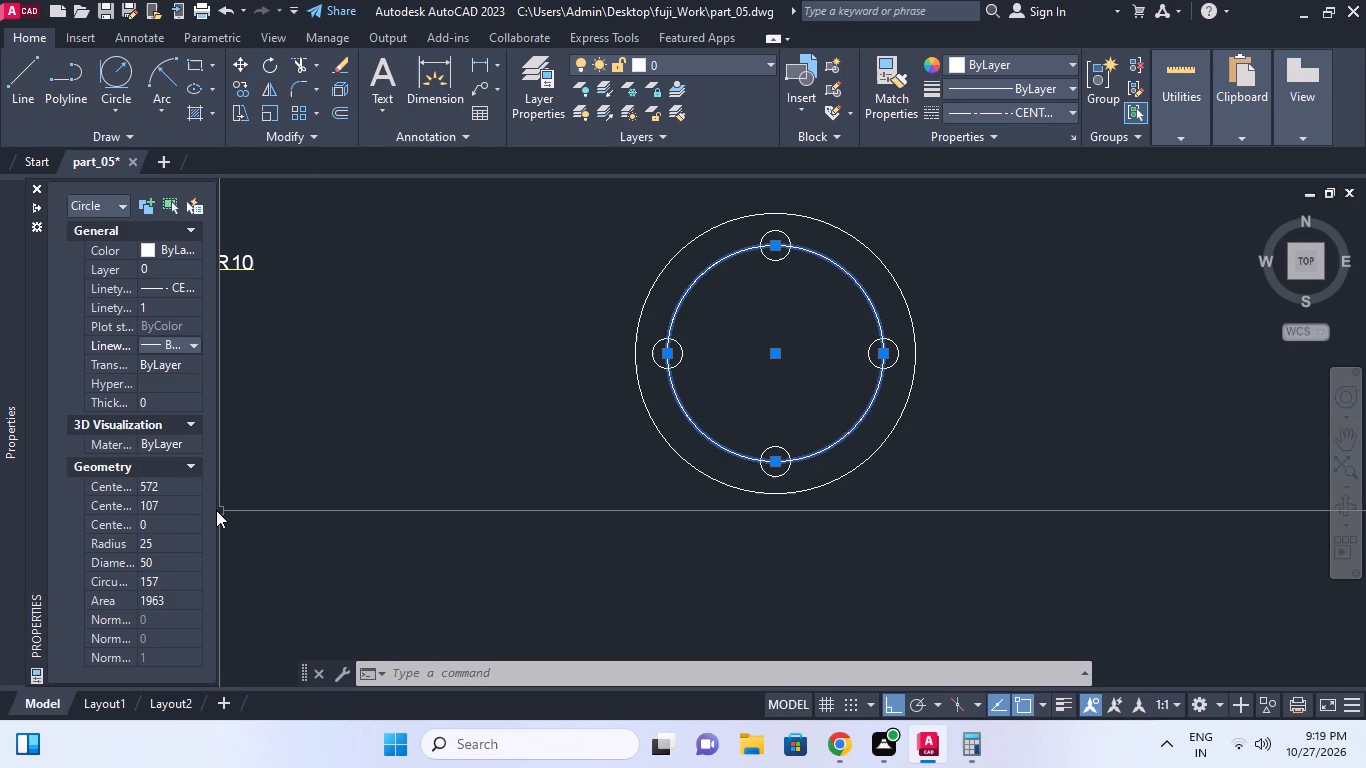
{"action": "left_click_drag", "start_coordinate": [217, 509], "coordinate": [288, 503]}
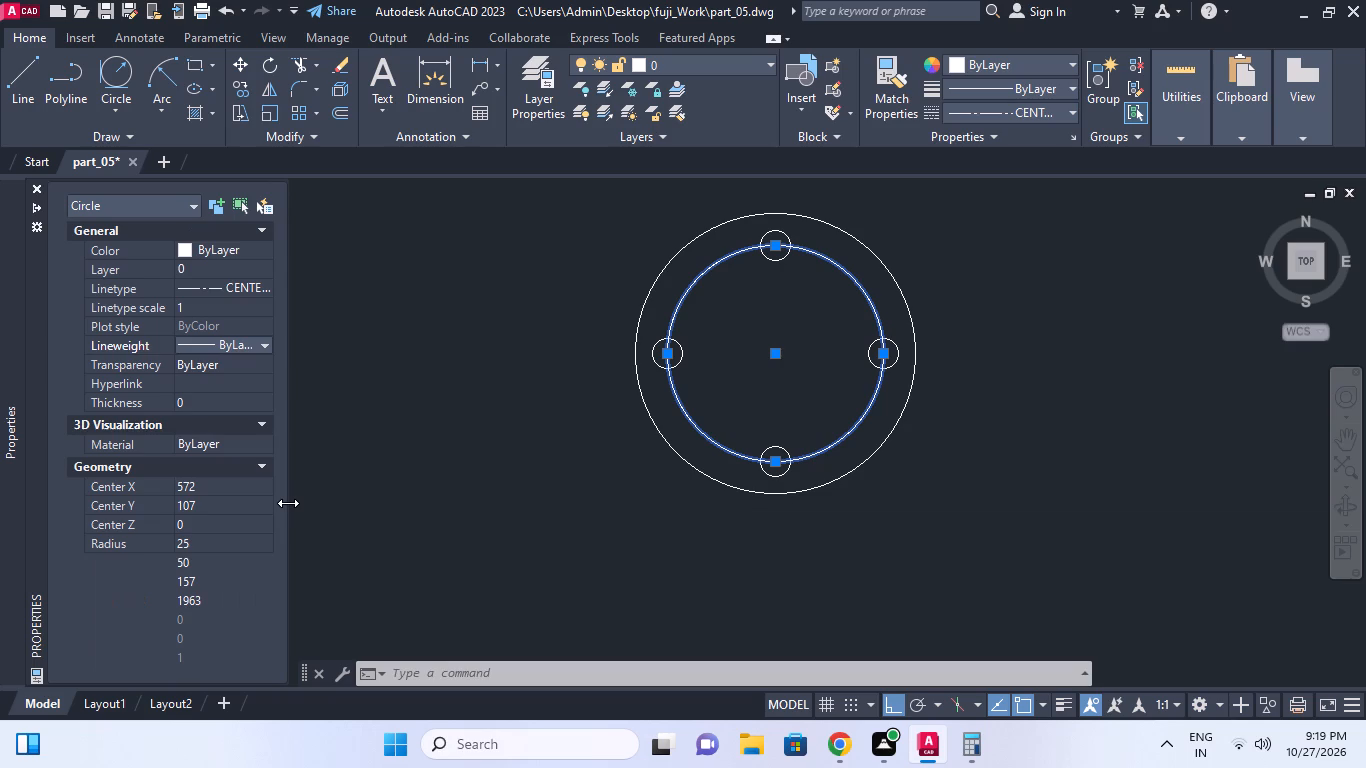
{"action": "left_click_drag", "start_coordinate": [288, 503], "coordinate": [284, 496]}
{"action": "left_click", "coordinate": [324, 383]}
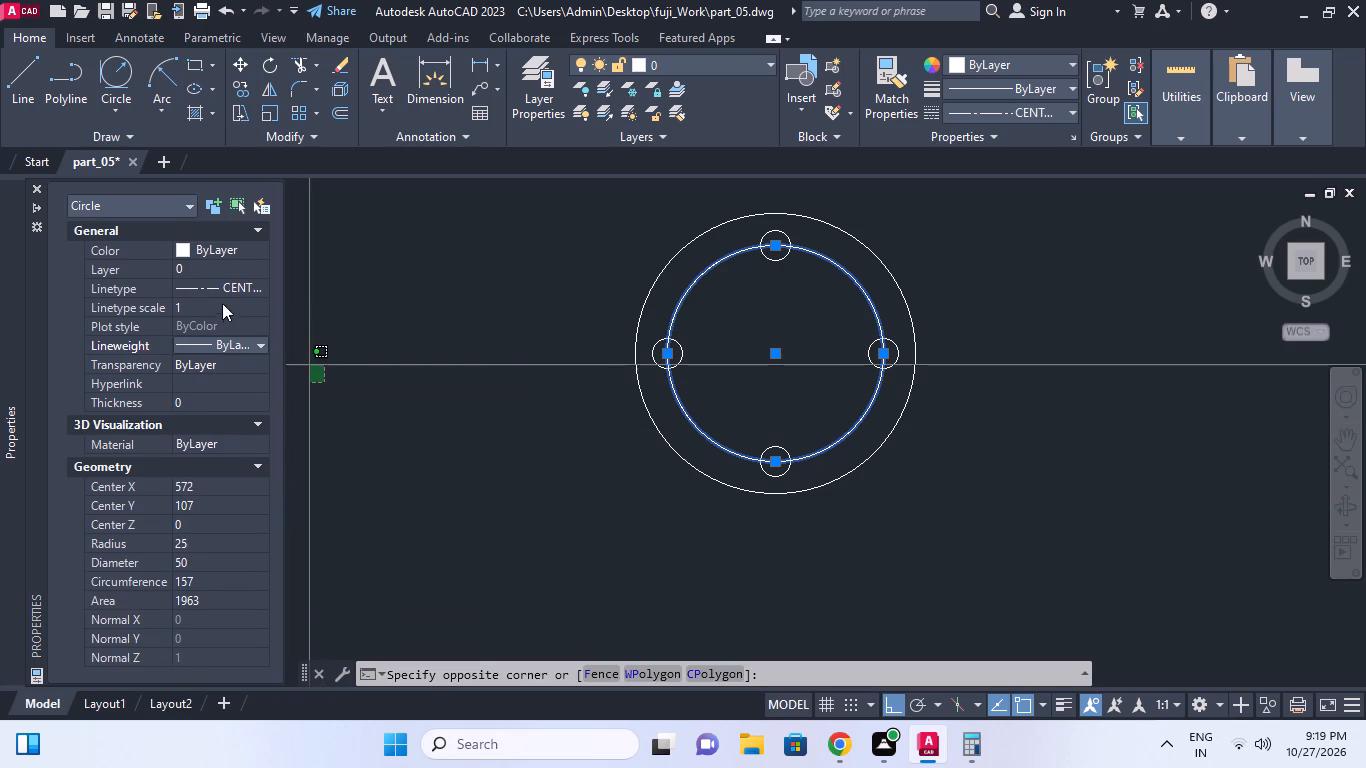
{"action": "left_click_drag", "start_coordinate": [222, 303], "coordinate": [138, 303]}
{"action": "key", "text": "5"}
{"action": "key", "text": "Return"}
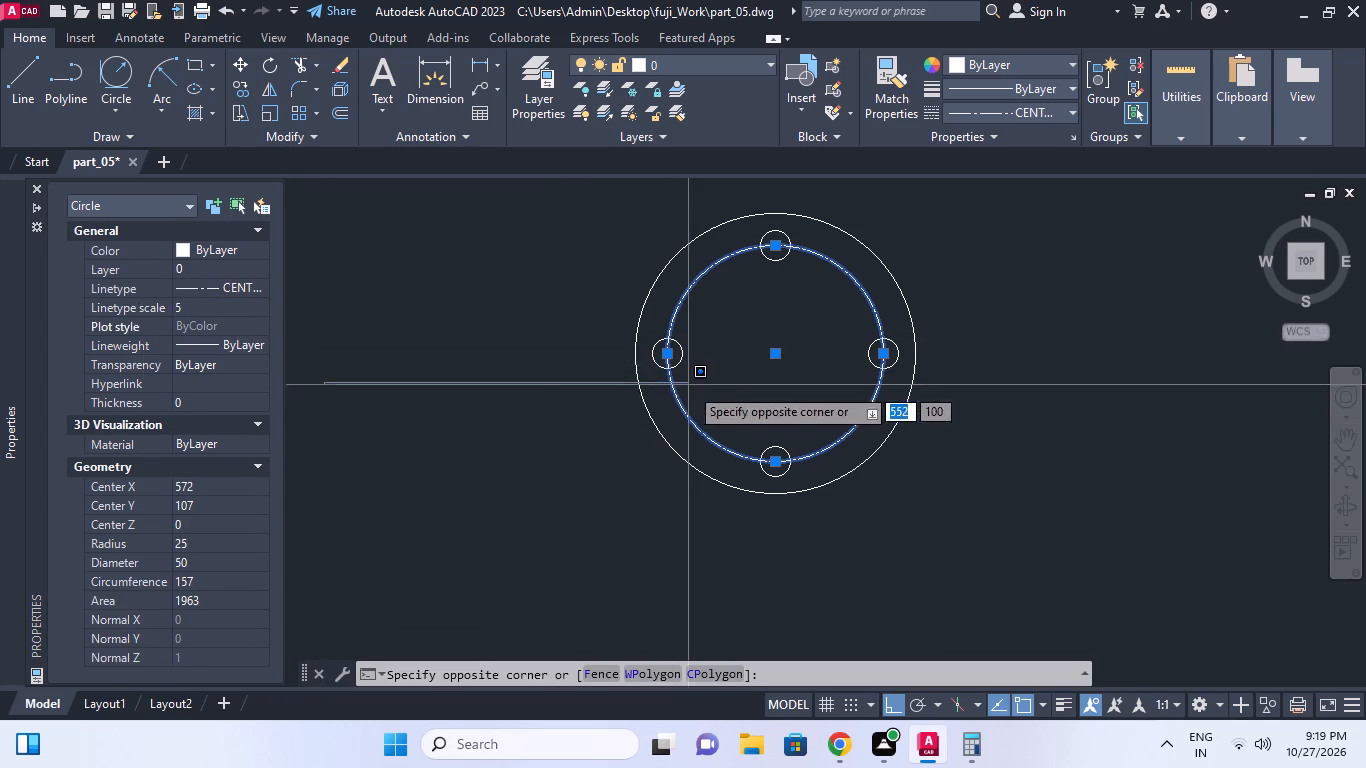
{"action": "left_click", "coordinate": [332, 283]}
{"action": "key", "text": "Escape"}
{"action": "key", "text": "Escape"}
Change the colour of the diameter 50 pitch circle to the darker grey index colour.
{"action": "left_click", "coordinate": [731, 276]}
{"action": "left_click", "coordinate": [716, 251]}
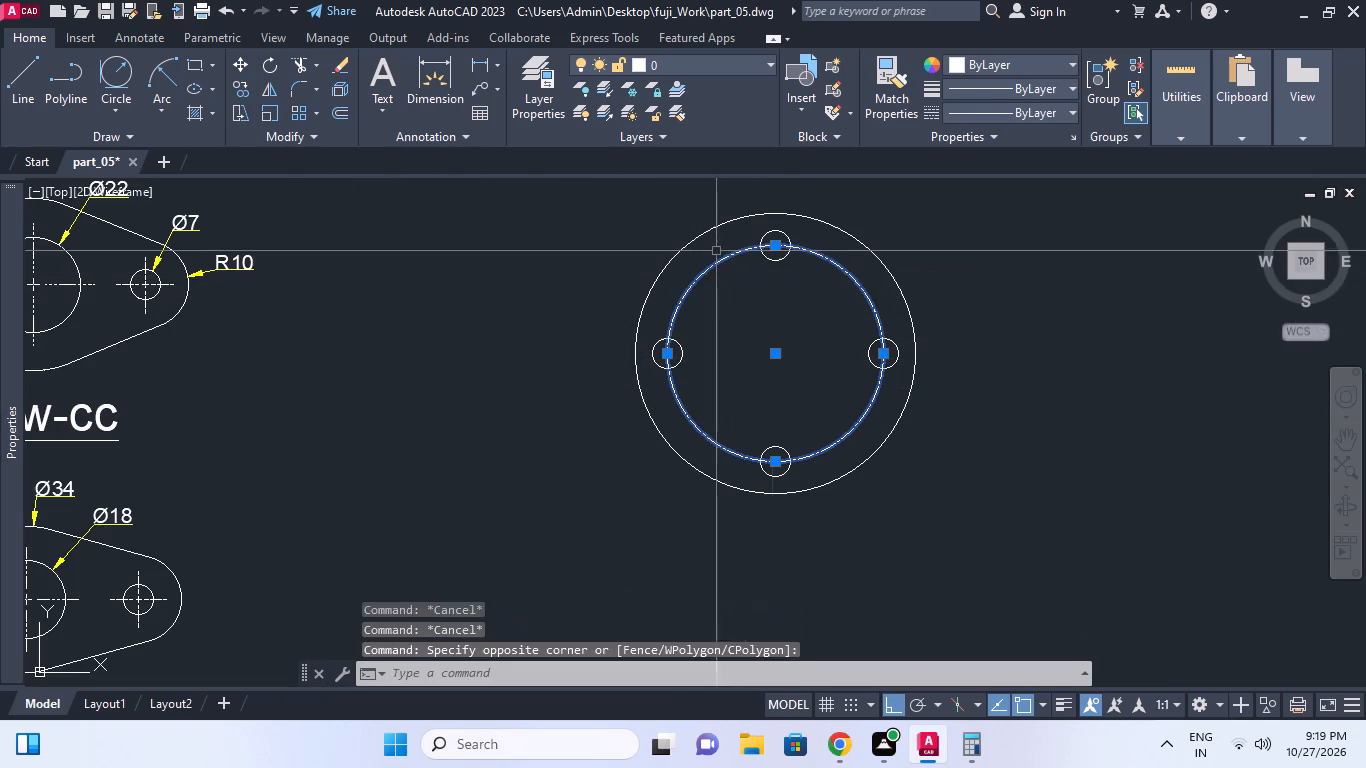
{"action": "left_click", "coordinate": [1002, 59]}
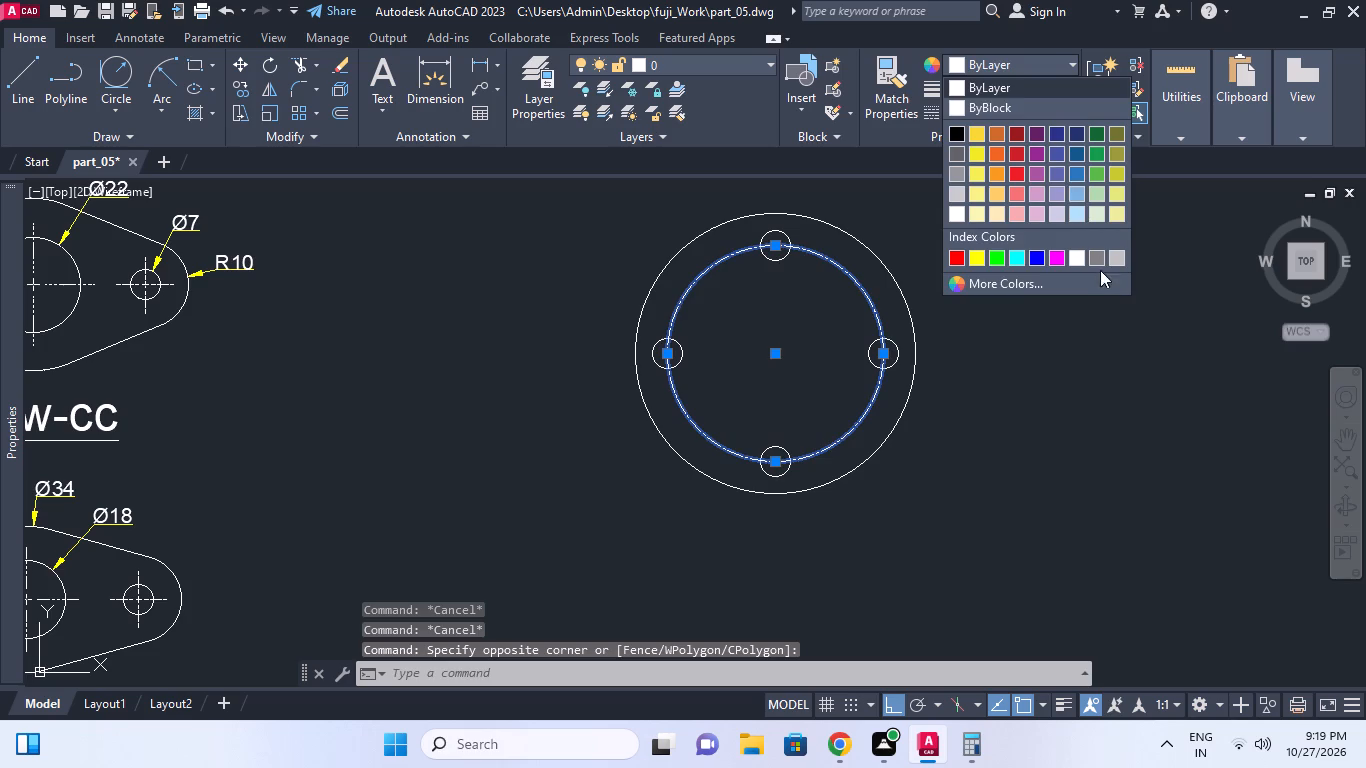
{"action": "left_click", "coordinate": [1097, 265]}
{"action": "key", "text": "Escape"}
{"action": "middle_click", "coordinate": [860, 270]}
{"action": "middle_click_drag", "start_coordinate": [777, 381], "coordinate": [771, 319]}
{"action": "key", "text": "Escape"}
Draw a horizontal line across the outer circle from its left quadrant to its right quadrant.
{"action": "middle_click_drag", "start_coordinate": [639, 298], "coordinate": [639, 311]}
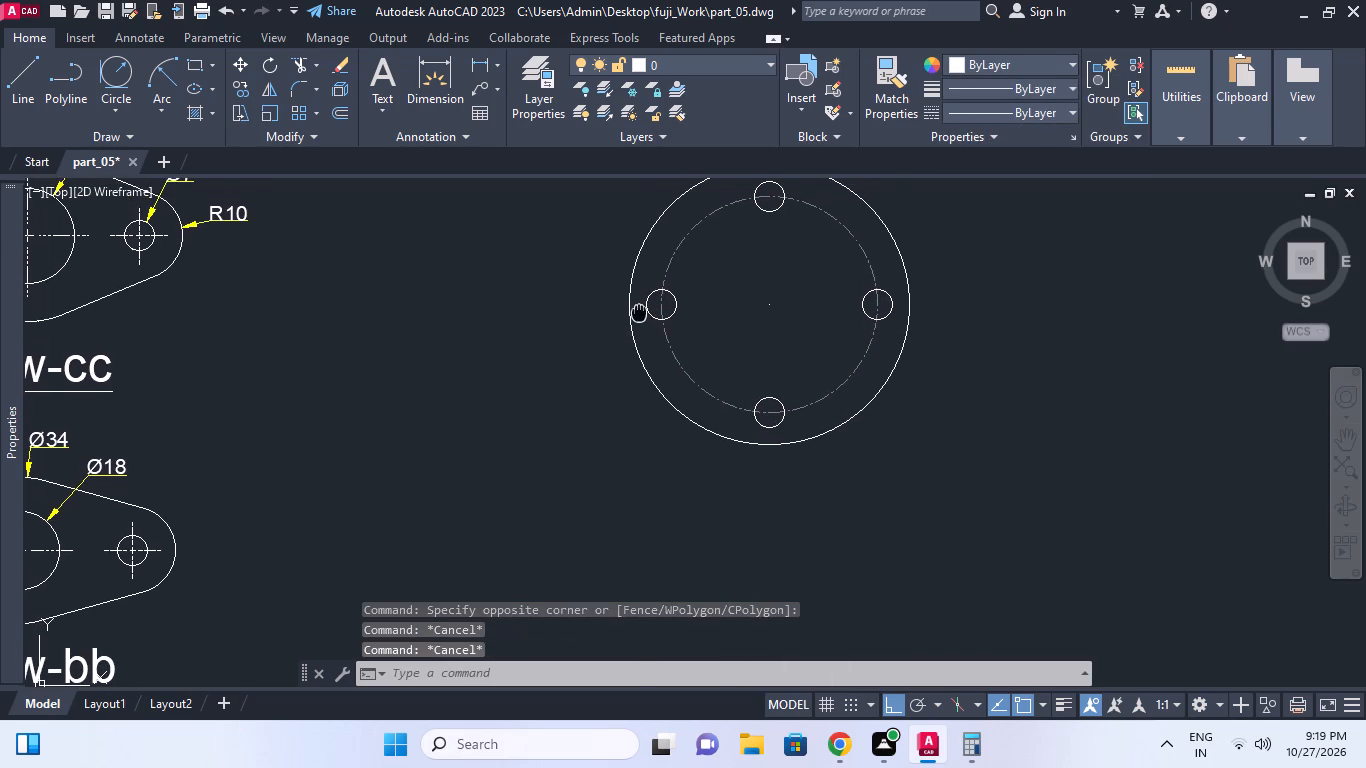
{"action": "middle_click_drag", "start_coordinate": [639, 311], "coordinate": [639, 313]}
{"action": "key", "text": "l"}
{"action": "key", "text": "ctrl+alt+space"}
{"action": "key", "text": "space"}
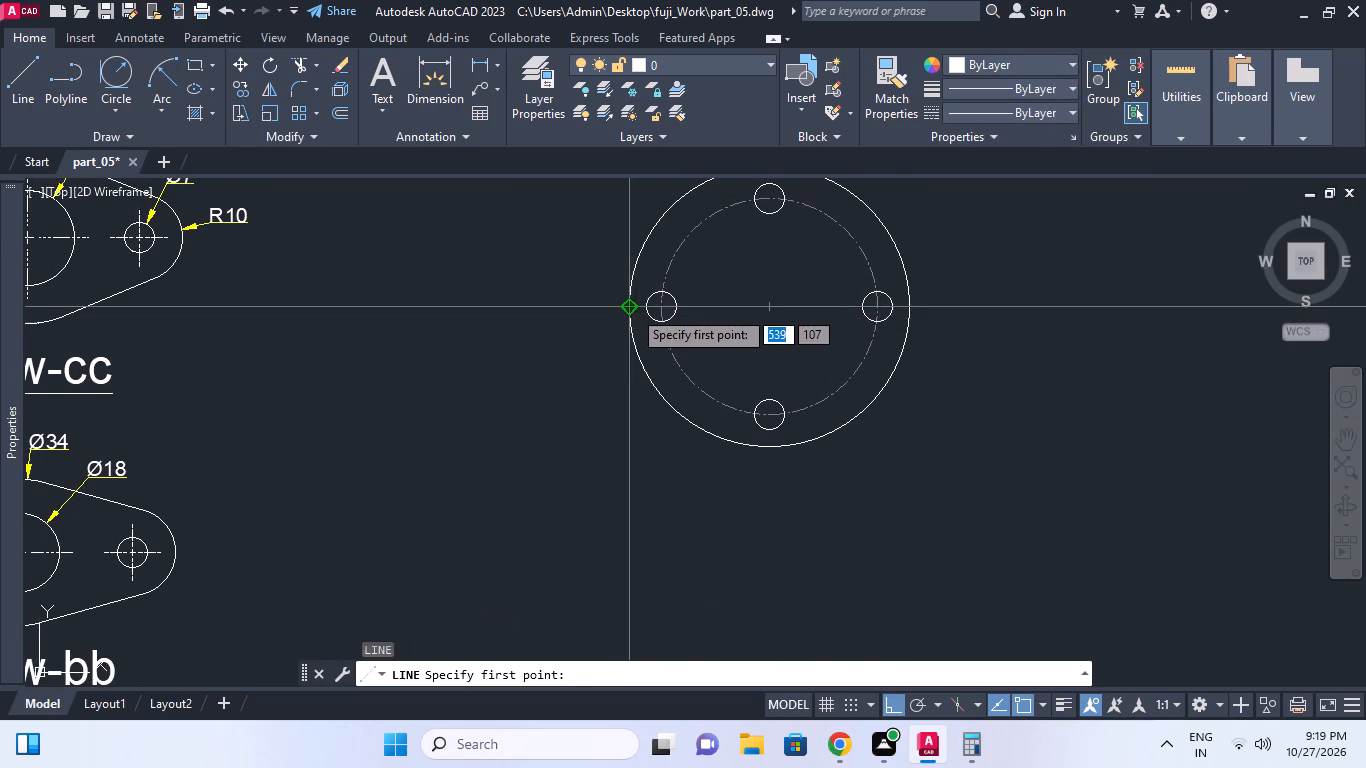
{"action": "left_click", "coordinate": [632, 309]}
{"action": "left_click", "coordinate": [911, 309]}
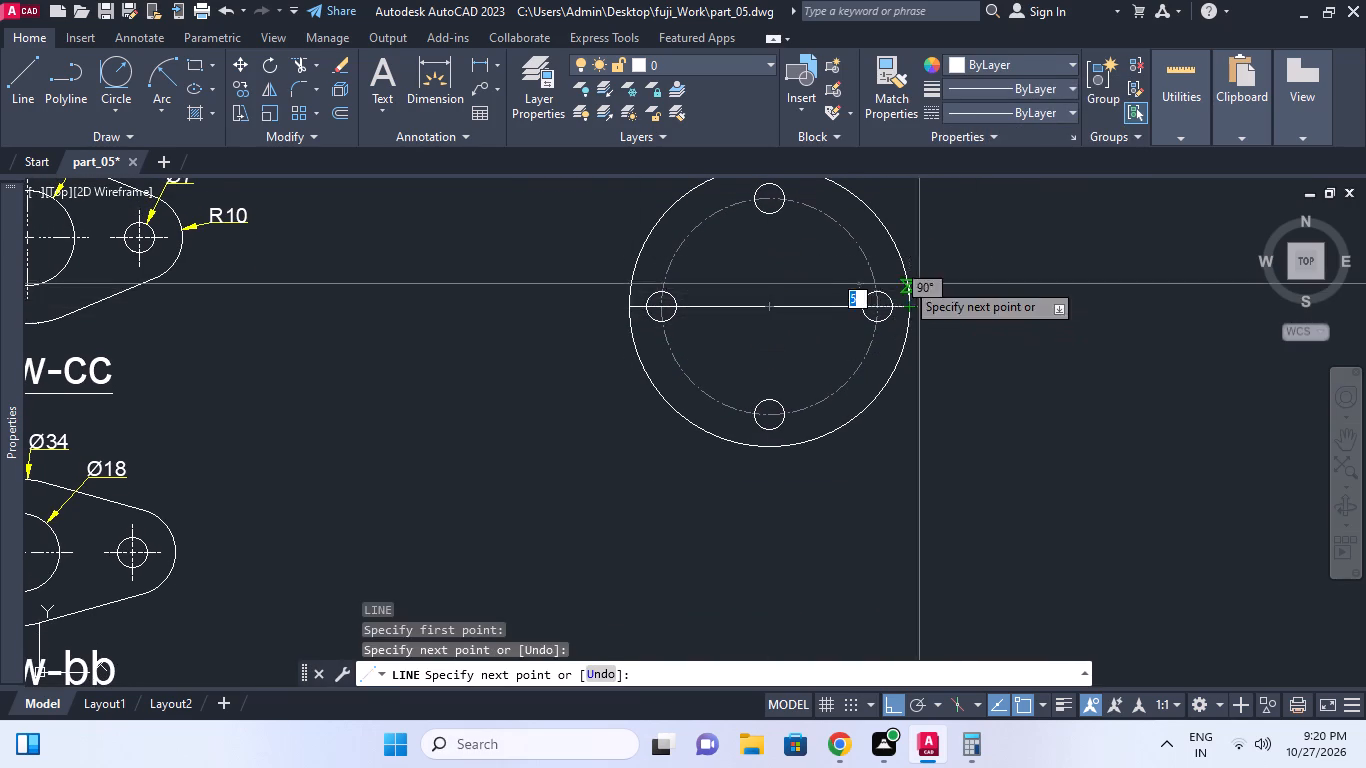
{"action": "scroll", "coordinate": [905, 280], "scroll_direction": "up", "scroll_amount": 1}
{"action": "key", "text": "Escape"}
{"action": "middle_click", "coordinate": [841, 331]}
{"action": "key", "text": "Escape"}
Trim away the upper halves of the outer circle and the pitch circle, using the horizontal line as cutting edge.
{"action": "key", "text": "t"}
{"action": "key", "text": "r"}
{"action": "key", "text": "space"}
{"action": "left_click", "coordinate": [804, 340]}
{"action": "left_click", "coordinate": [793, 312]}
{"action": "key", "text": "space"}
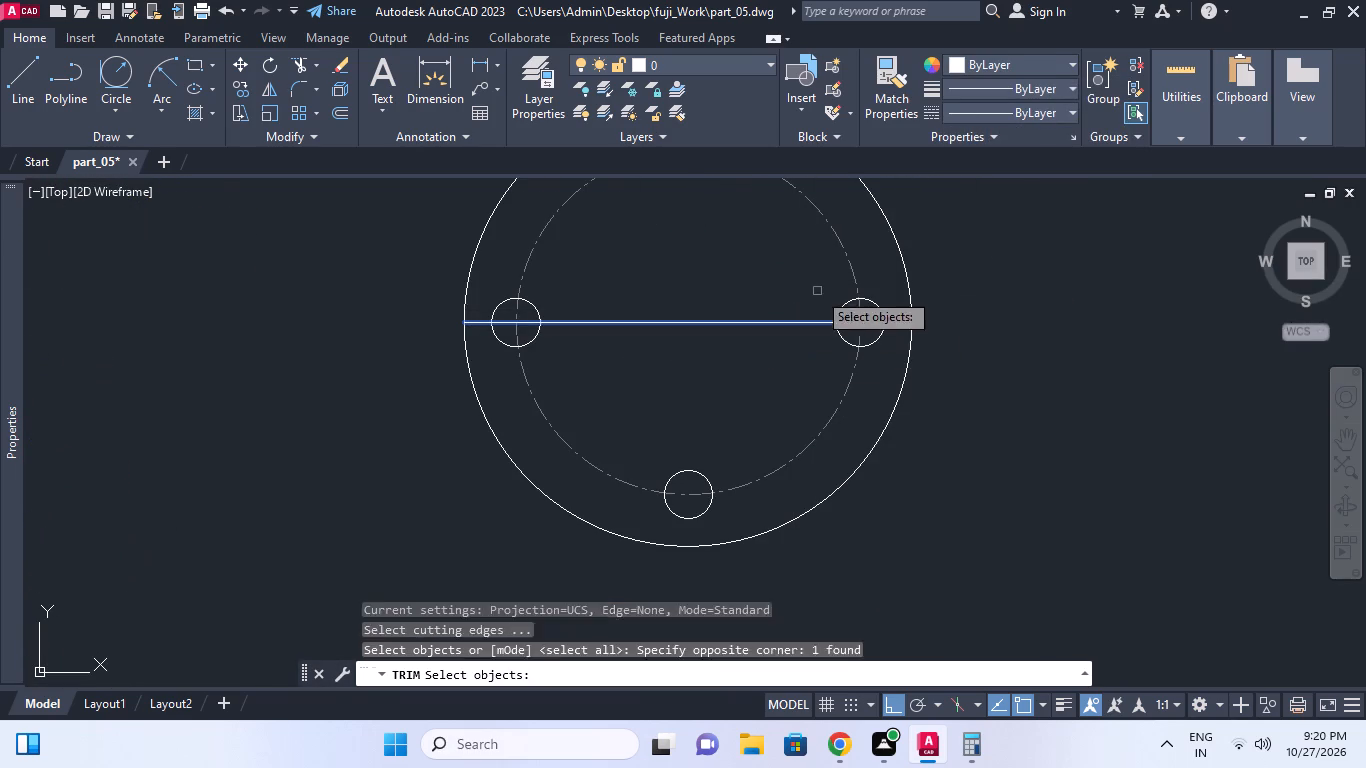
{"action": "left_click", "coordinate": [942, 244]}
{"action": "left_click", "coordinate": [736, 243]}
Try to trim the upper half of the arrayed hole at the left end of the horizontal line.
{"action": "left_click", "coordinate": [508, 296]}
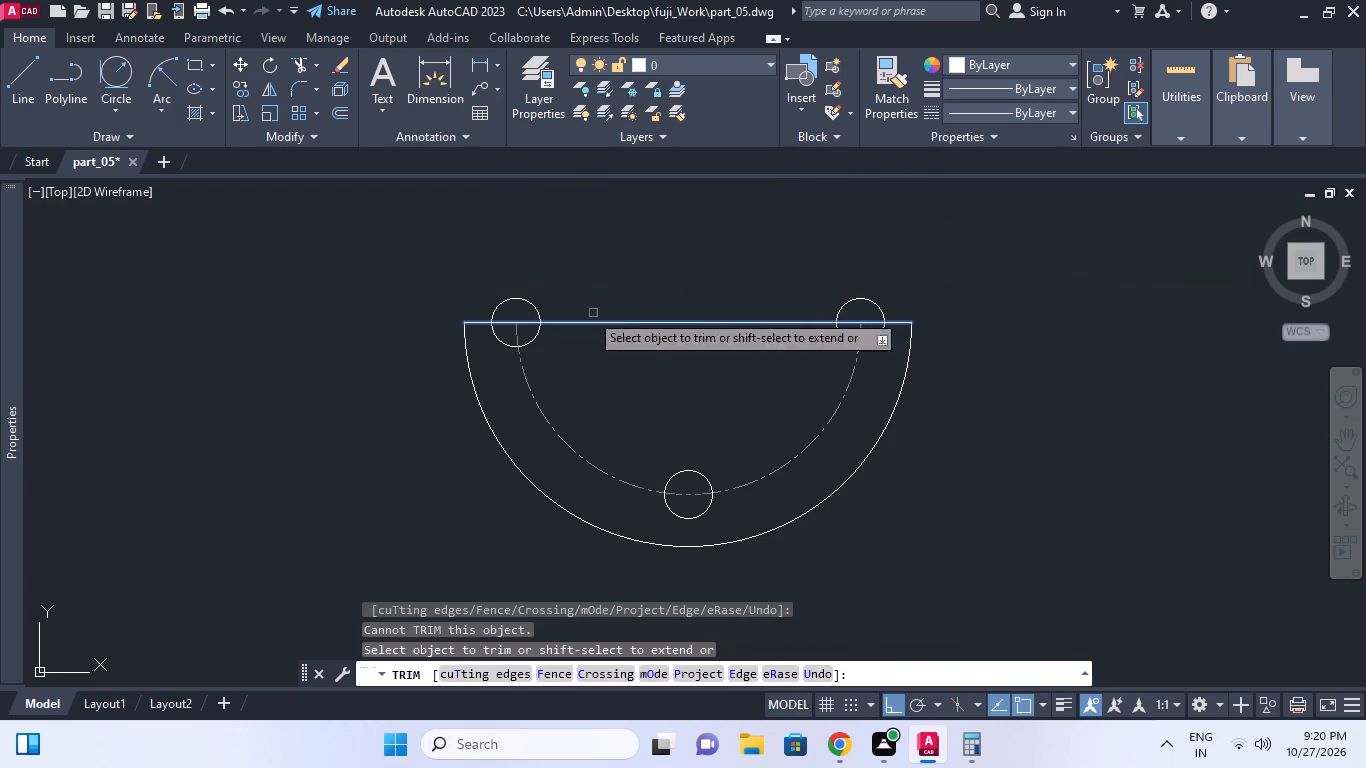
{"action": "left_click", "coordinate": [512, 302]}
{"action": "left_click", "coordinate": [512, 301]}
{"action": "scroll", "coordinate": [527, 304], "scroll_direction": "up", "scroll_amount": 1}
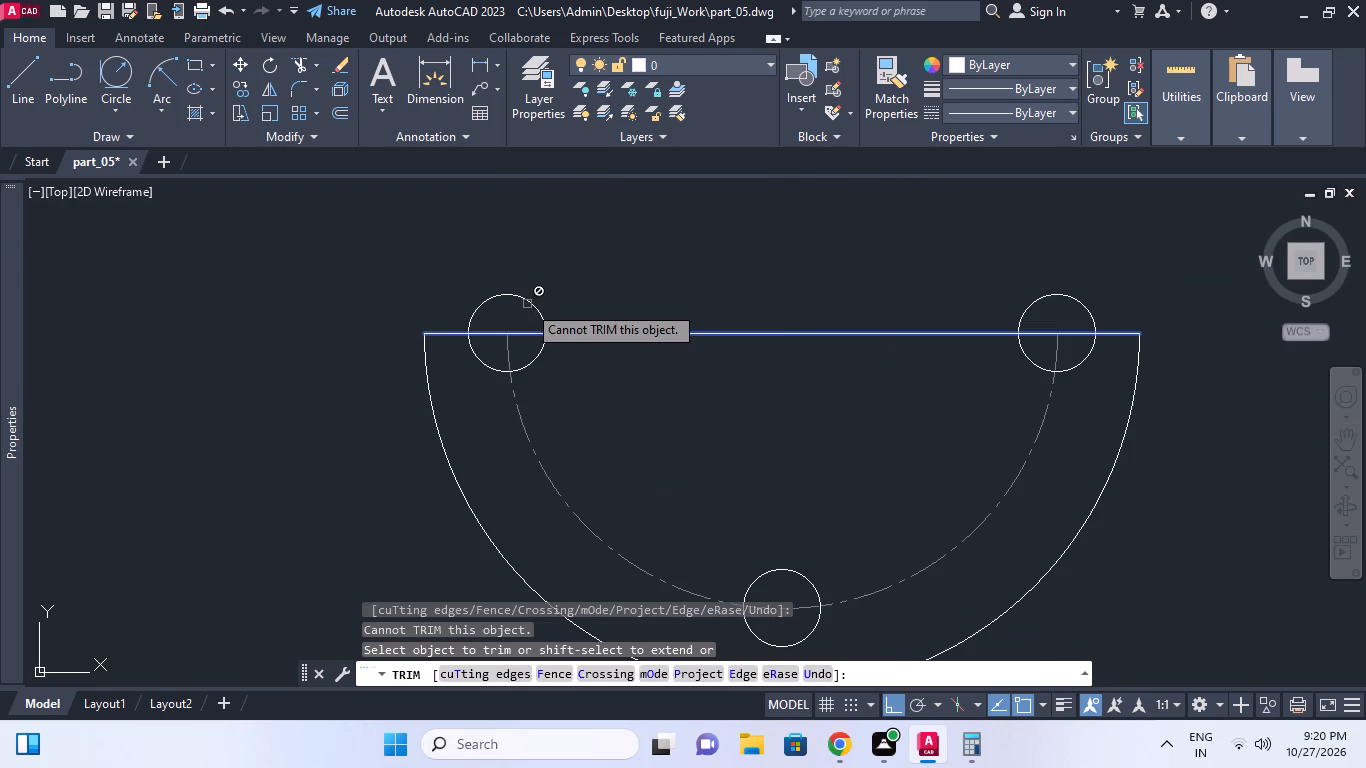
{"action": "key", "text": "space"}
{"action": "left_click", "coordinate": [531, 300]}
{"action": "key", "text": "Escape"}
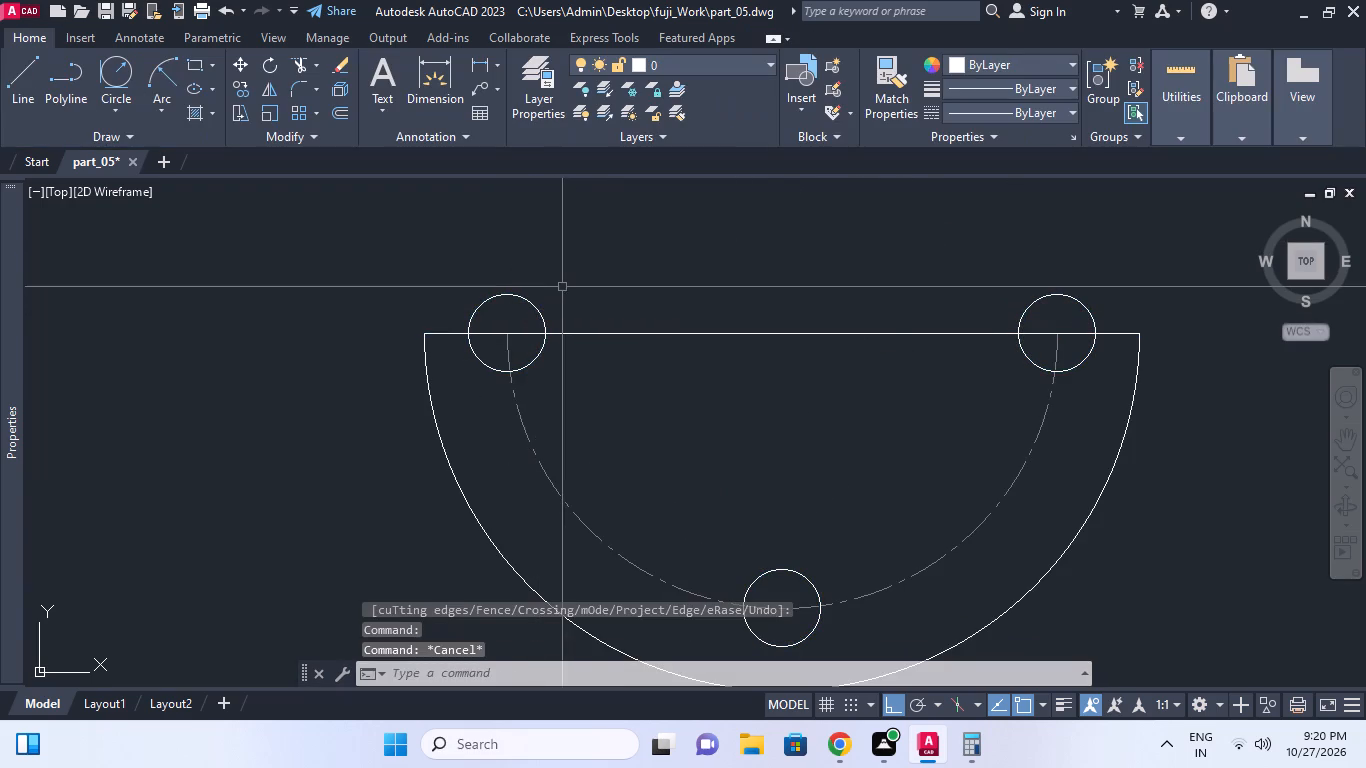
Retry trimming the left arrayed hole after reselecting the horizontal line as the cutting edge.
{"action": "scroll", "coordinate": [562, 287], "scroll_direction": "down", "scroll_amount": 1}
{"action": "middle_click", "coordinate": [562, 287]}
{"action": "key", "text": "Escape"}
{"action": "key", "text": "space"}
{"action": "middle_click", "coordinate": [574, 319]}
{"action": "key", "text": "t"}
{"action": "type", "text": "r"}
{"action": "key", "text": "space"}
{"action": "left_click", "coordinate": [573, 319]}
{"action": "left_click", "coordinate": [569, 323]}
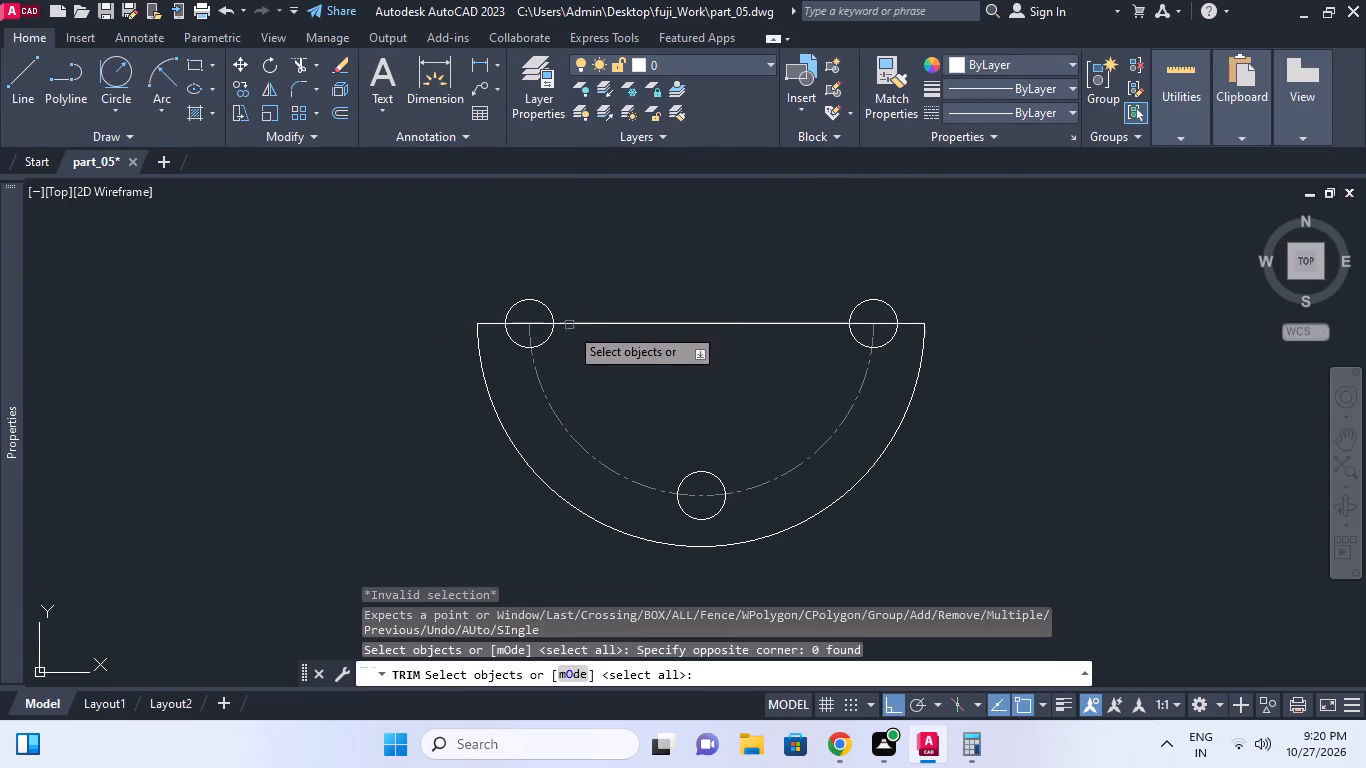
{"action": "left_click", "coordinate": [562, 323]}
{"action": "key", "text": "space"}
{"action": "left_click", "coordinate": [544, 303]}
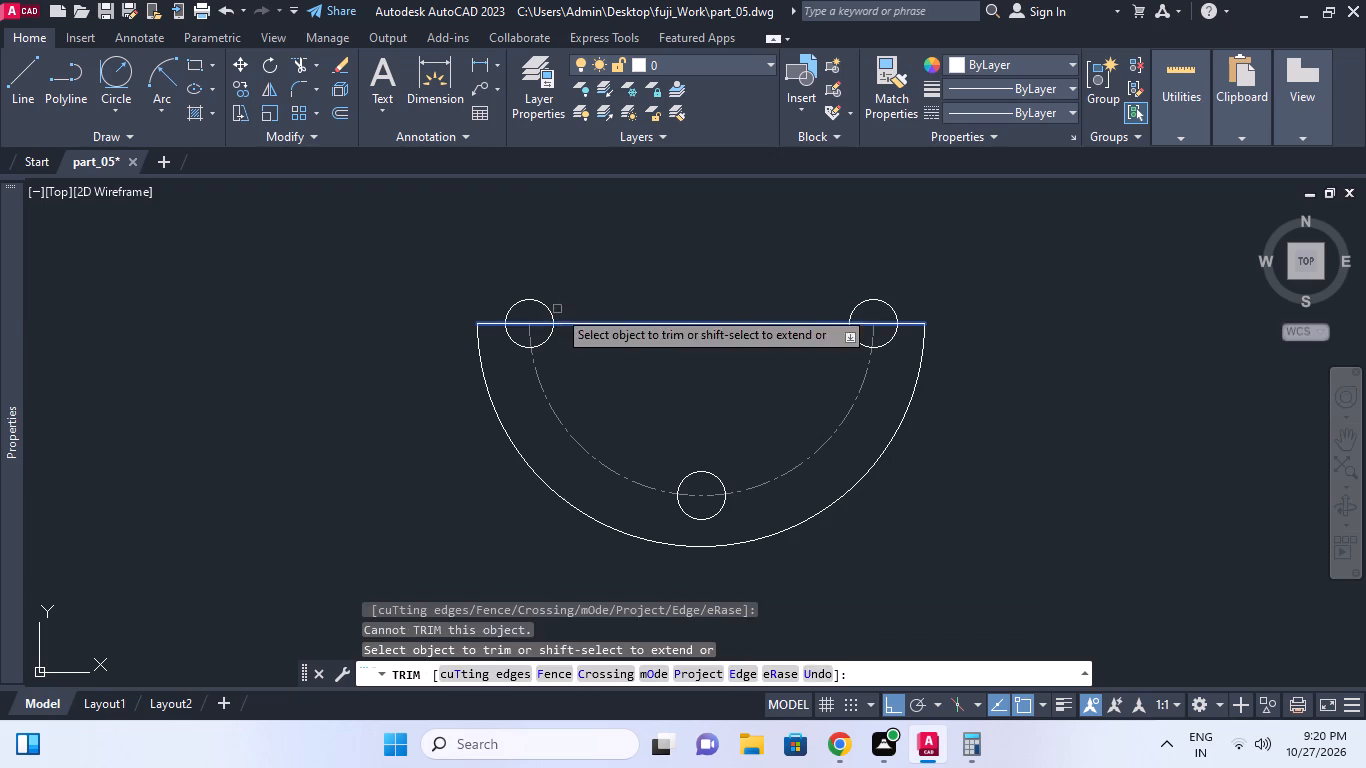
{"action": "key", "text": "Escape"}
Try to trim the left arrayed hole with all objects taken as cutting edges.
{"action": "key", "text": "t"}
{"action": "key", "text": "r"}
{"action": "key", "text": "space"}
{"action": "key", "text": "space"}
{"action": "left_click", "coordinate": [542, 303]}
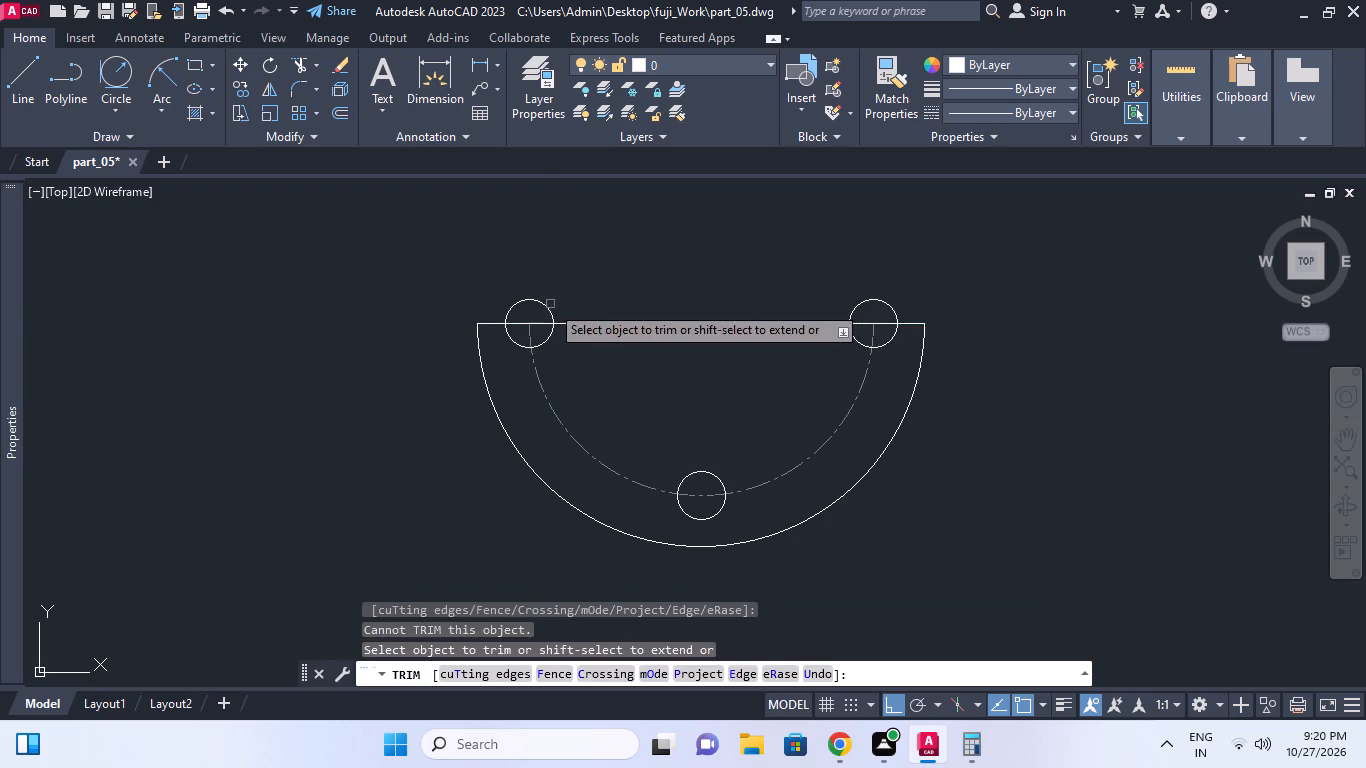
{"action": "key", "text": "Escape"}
Explode the hole array and trim away the upper halves of the two holes on the horizontal line.
{"action": "left_click", "coordinate": [547, 304]}
{"action": "type", "text": "x trf"}
{"action": "key", "text": "space"}
{"action": "key", "text": "space"}
{"action": "left_click", "coordinate": [549, 308]}
{"action": "left_click", "coordinate": [866, 306]}
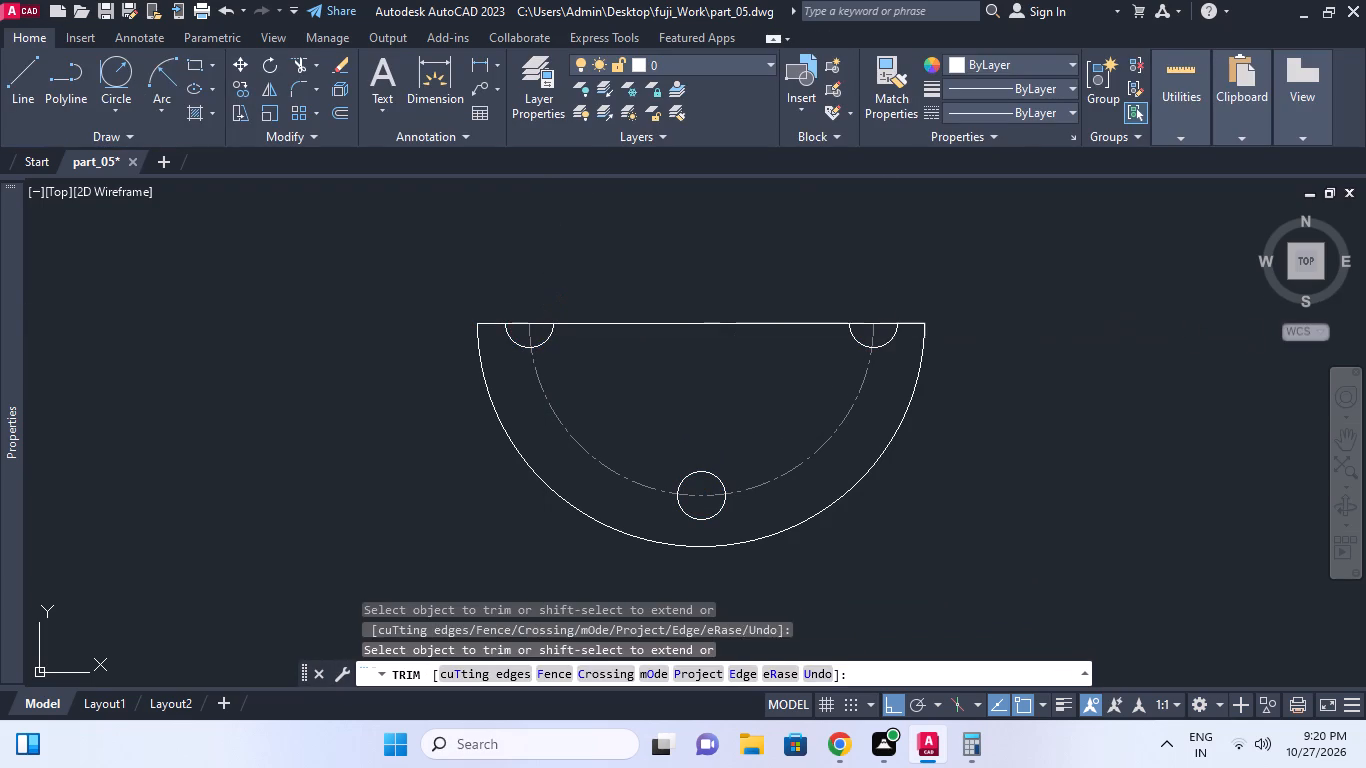
{"action": "key", "text": "Escape"}
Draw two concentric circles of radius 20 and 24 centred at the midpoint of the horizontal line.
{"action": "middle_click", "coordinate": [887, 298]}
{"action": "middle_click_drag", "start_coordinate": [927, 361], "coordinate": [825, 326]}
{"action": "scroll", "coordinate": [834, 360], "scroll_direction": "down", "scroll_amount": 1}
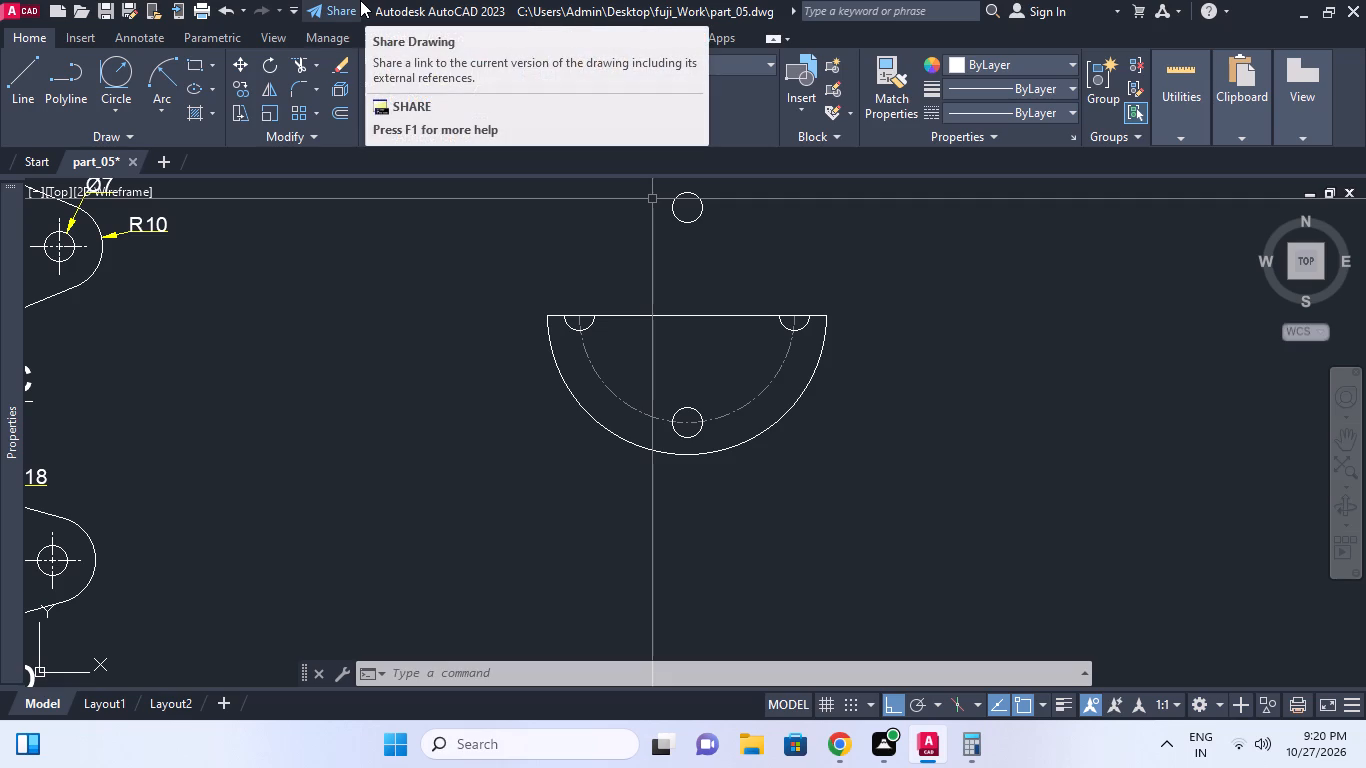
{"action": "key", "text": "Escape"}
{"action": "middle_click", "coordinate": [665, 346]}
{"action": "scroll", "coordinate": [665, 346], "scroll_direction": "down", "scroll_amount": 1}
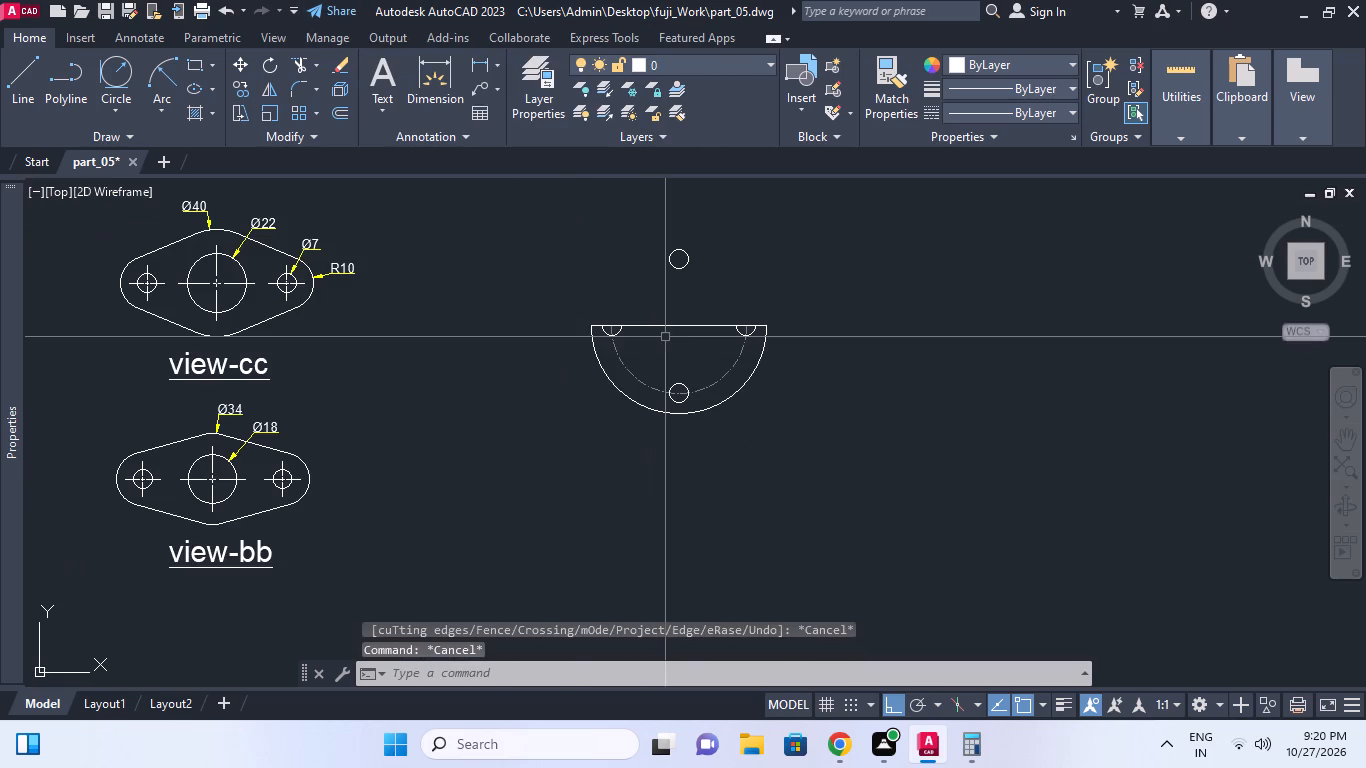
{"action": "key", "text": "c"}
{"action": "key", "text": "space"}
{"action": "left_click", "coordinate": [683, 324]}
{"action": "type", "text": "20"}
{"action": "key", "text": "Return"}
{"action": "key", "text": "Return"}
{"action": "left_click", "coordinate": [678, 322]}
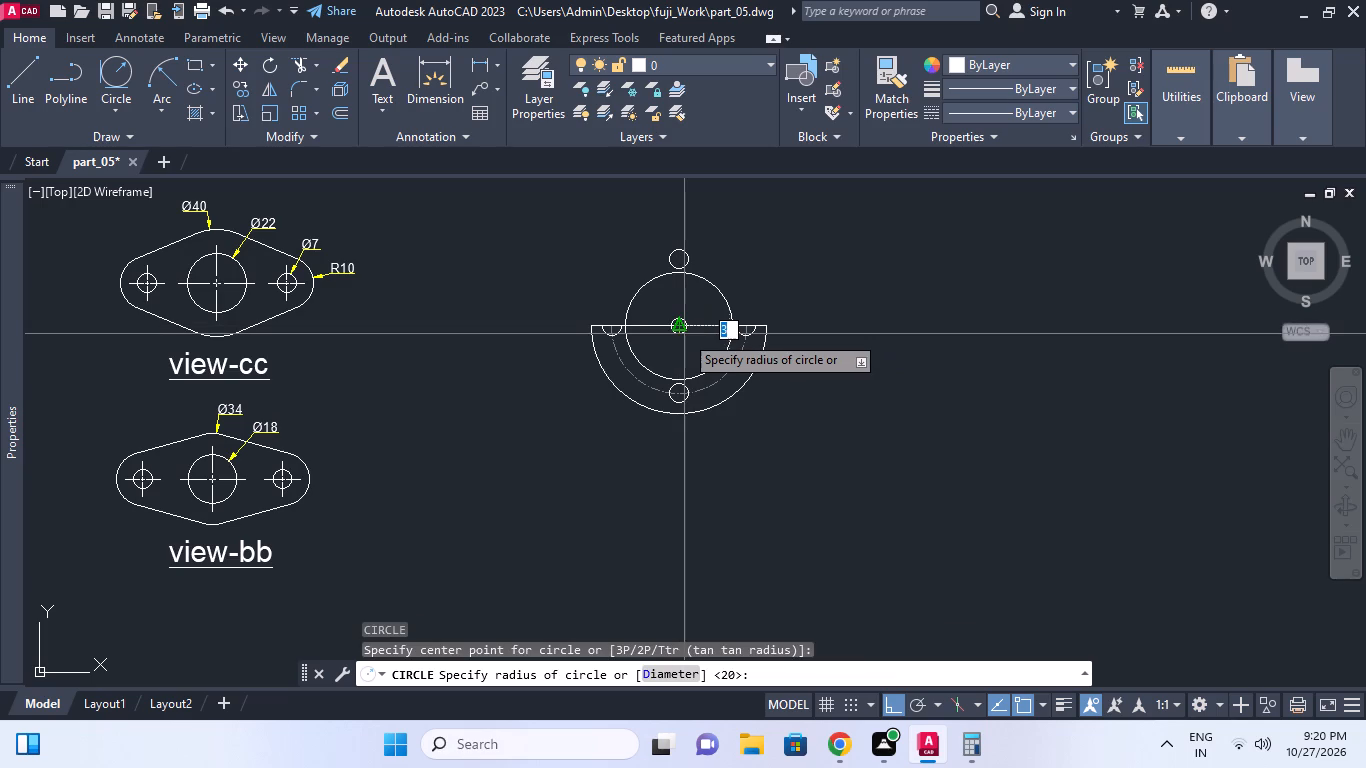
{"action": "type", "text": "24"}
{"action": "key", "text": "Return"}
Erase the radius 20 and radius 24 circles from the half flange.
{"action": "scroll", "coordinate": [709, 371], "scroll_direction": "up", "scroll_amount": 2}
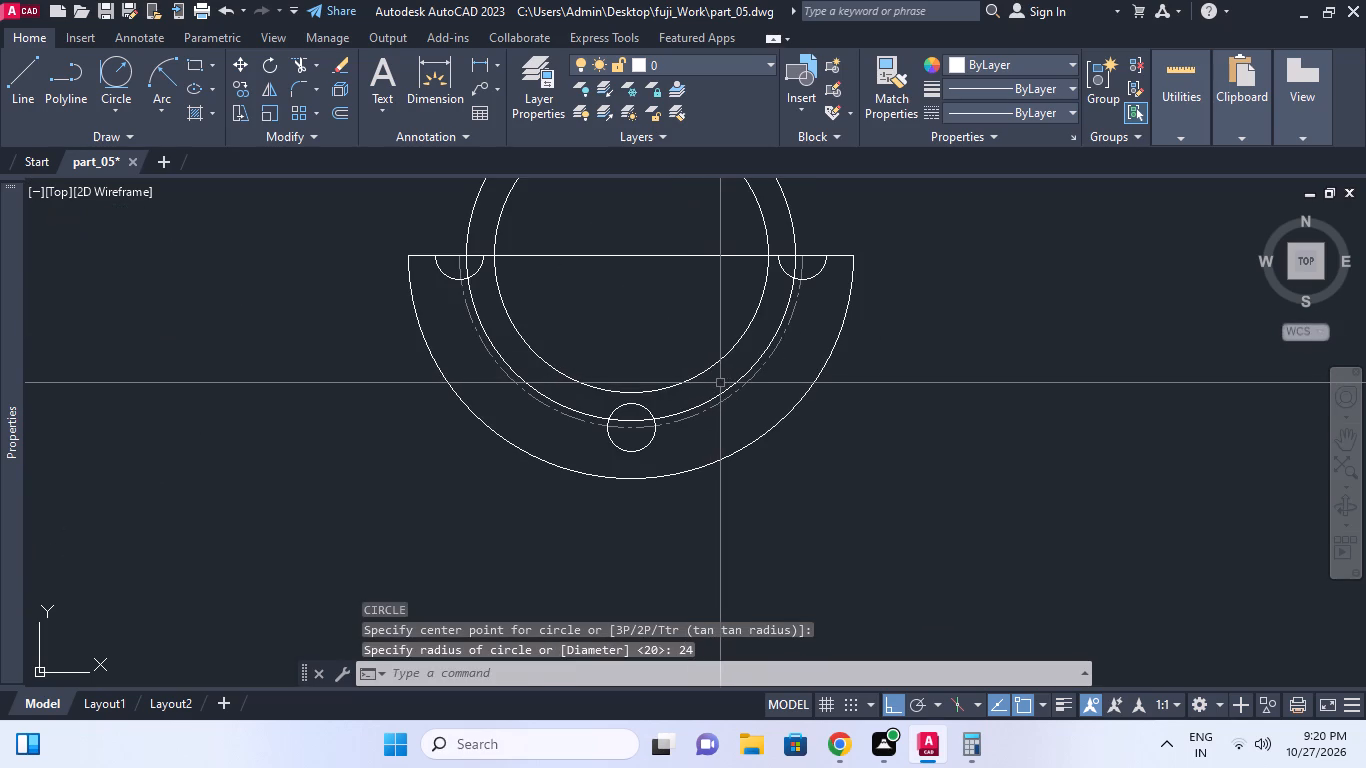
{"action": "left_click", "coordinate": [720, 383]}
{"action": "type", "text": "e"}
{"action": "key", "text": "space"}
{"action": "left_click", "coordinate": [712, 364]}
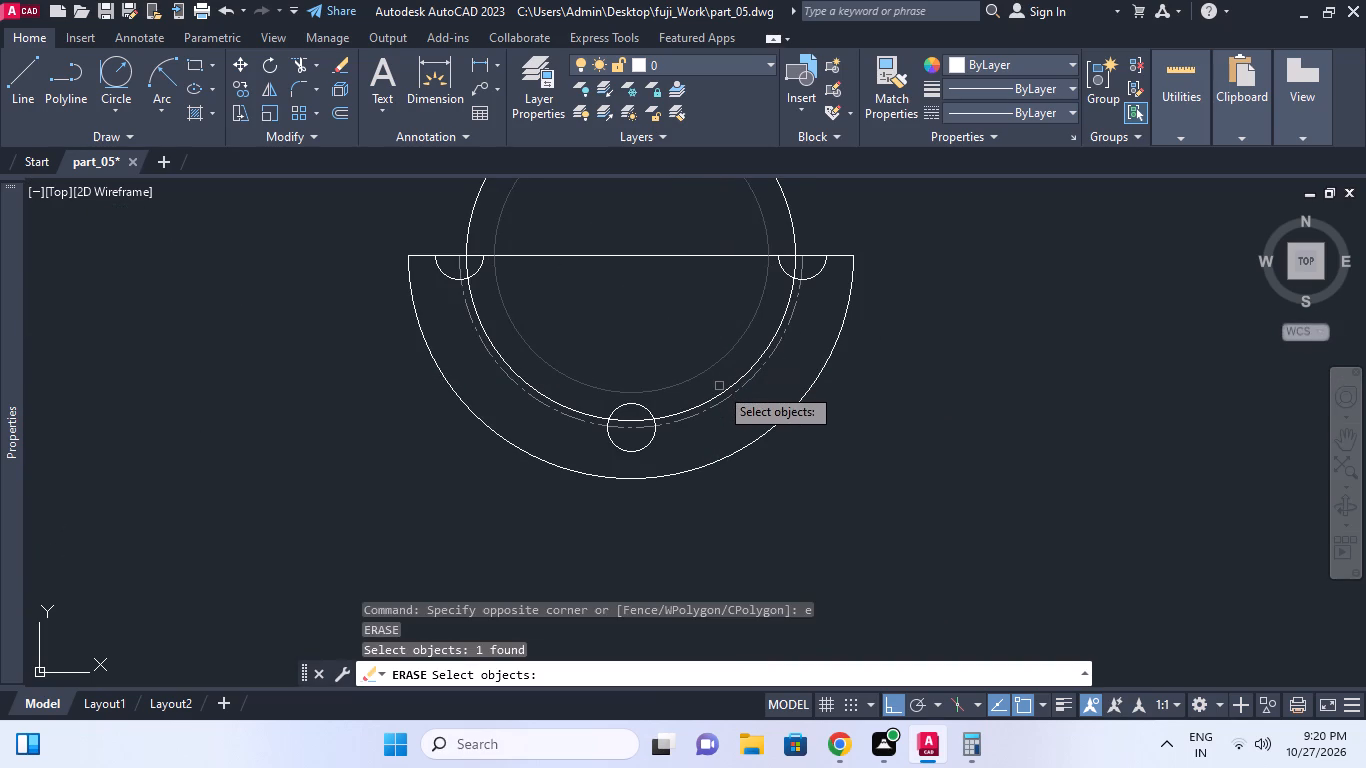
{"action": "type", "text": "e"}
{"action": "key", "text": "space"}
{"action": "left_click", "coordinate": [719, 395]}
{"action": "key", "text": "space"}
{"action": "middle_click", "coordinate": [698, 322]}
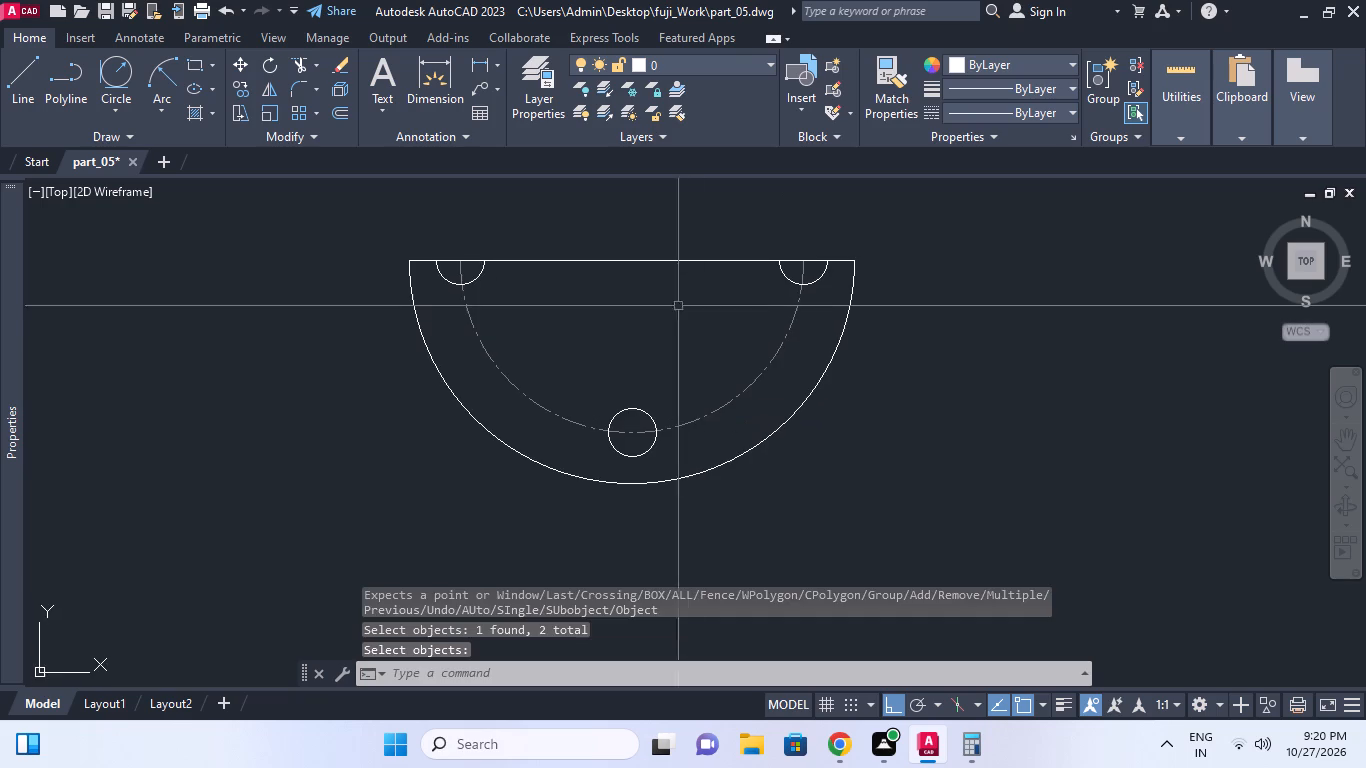
Draw a circle of radius about 10 centred at the midpoint of the horizontal line.
{"action": "key", "text": "Escape"}
{"action": "middle_click_drag", "start_coordinate": [660, 293], "coordinate": [664, 327]}
{"action": "key", "text": "c"}
{"action": "key", "text": "space"}
{"action": "left_click", "coordinate": [635, 294]}
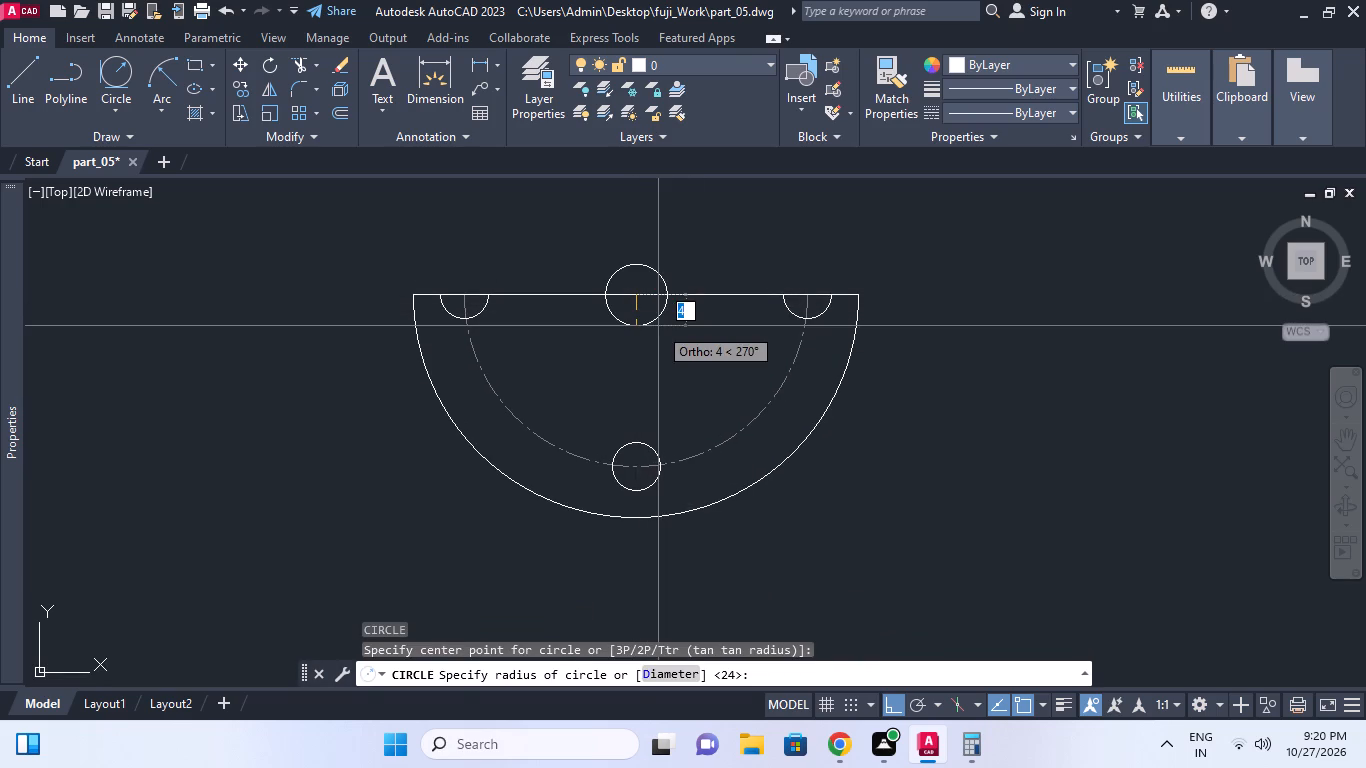
{"action": "left_click", "coordinate": [677, 362]}
{"action": "key", "text": "space"}
{"action": "left_click", "coordinate": [671, 350]}
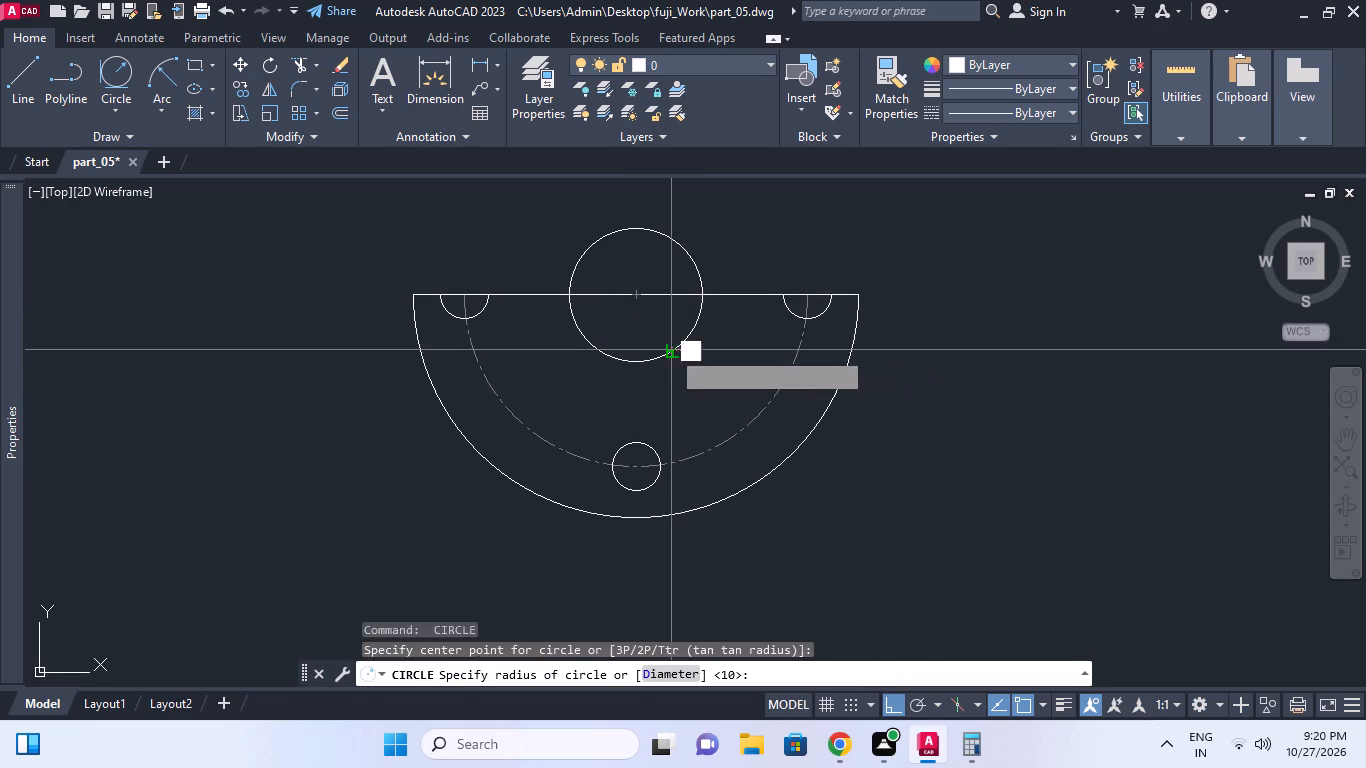
{"action": "key", "text": "Escape"}
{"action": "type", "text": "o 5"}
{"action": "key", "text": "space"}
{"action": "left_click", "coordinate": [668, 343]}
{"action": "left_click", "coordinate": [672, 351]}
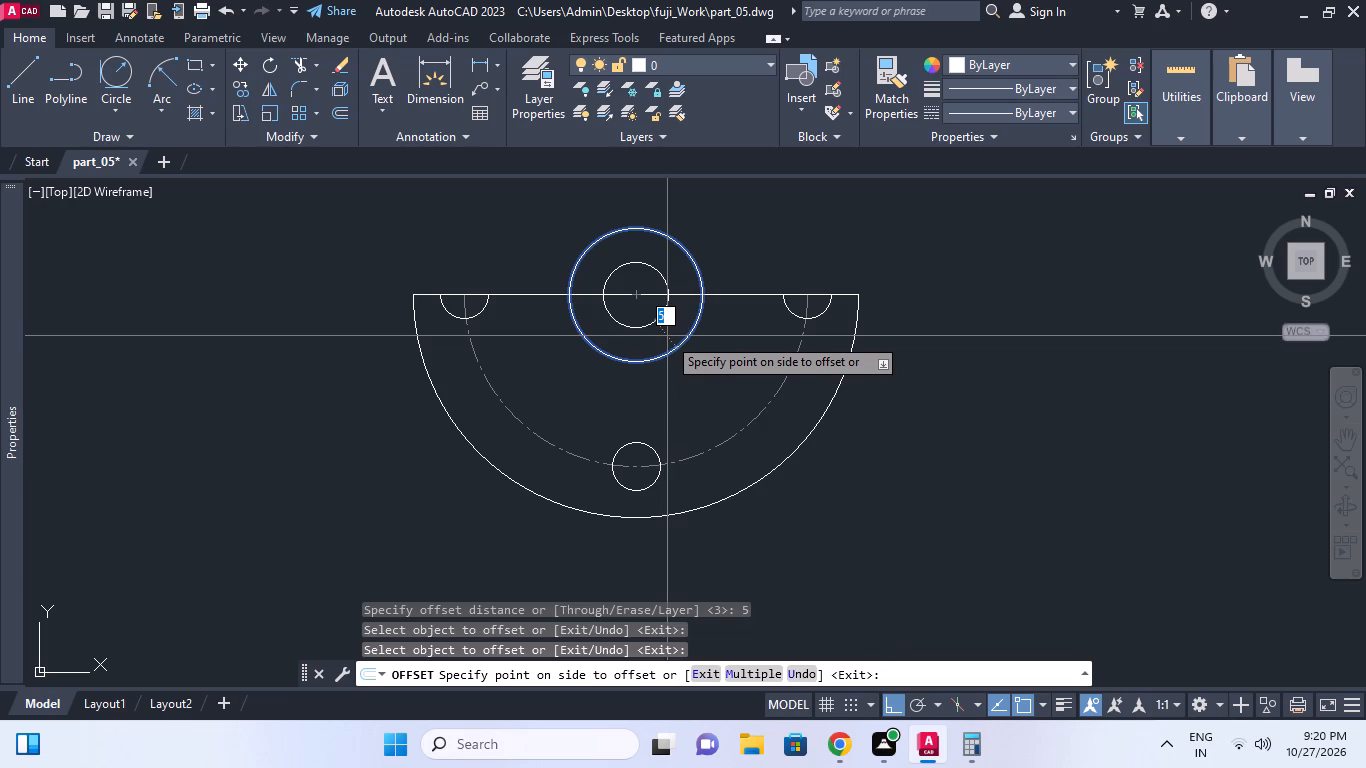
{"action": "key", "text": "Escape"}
Offset the central circle inward by 1, and offset the resulting circle inward by 1 as well.
{"action": "type", "text": "o"}
{"action": "key", "text": "space"}
{"action": "type", "text": "1"}
{"action": "key", "text": "space"}
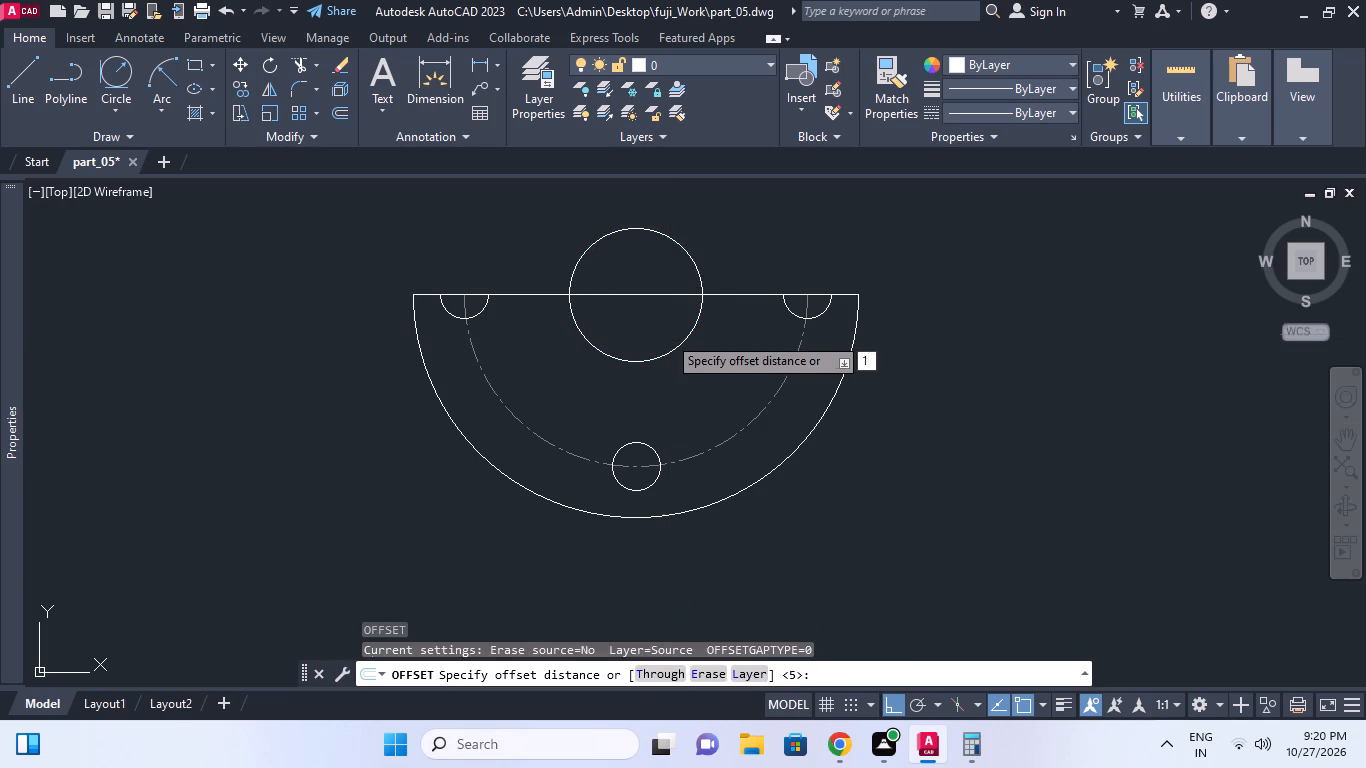
{"action": "left_click", "coordinate": [672, 346]}
{"action": "left_click", "coordinate": [664, 339]}
{"action": "left_click", "coordinate": [668, 343]}
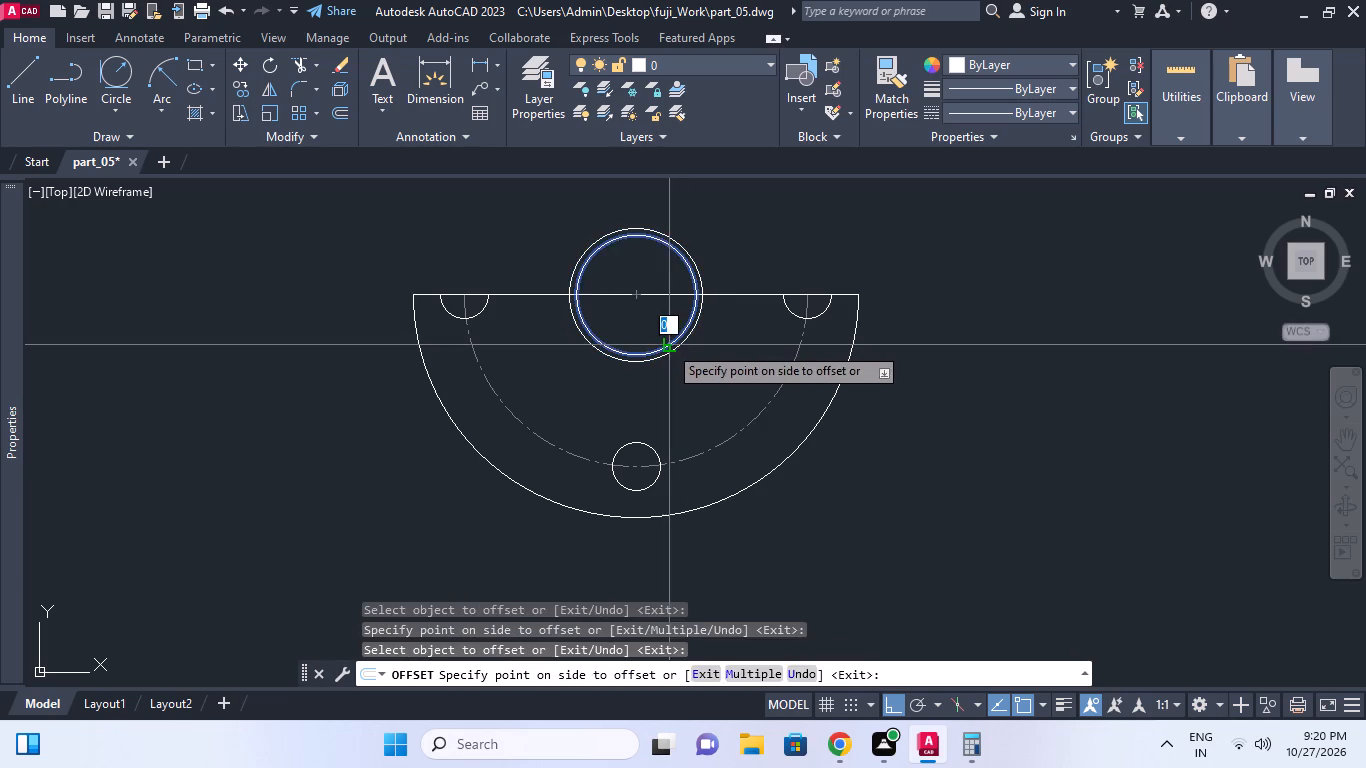
{"action": "left_click", "coordinate": [657, 334]}
{"action": "key", "text": "Escape"}
Offset the innermost central circle inward by 3.
{"action": "key", "text": "o"}
{"action": "key", "text": "space"}
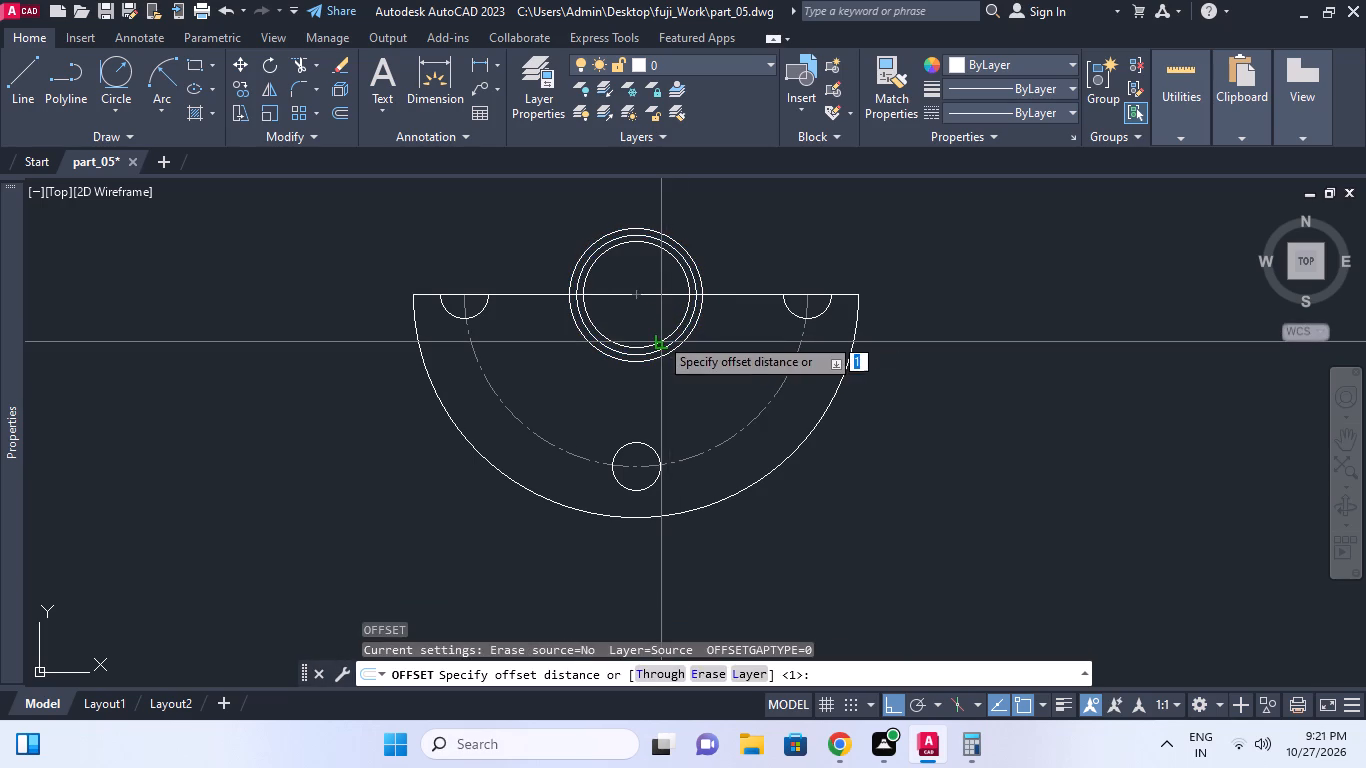
{"action": "key", "text": "3"}
{"action": "key", "text": "space"}
{"action": "left_click", "coordinate": [662, 340]}
{"action": "left_click", "coordinate": [653, 327]}
{"action": "key", "text": "Escape"}
Erase the leftover hole circle above the half flange.
{"action": "scroll", "coordinate": [698, 289], "scroll_direction": "down", "scroll_amount": 2}
{"action": "middle_click", "coordinate": [698, 289]}
{"action": "key", "text": "Escape"}
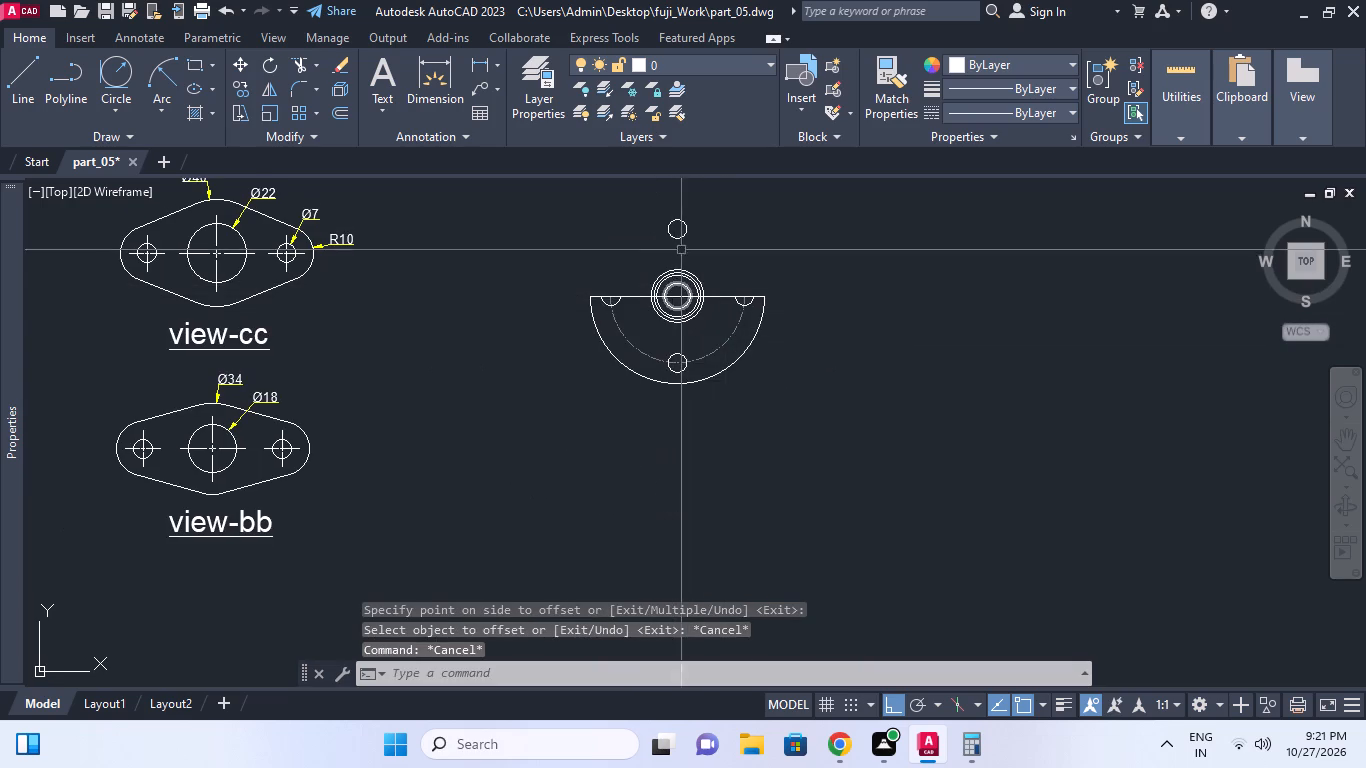
{"action": "middle_click_drag", "start_coordinate": [682, 242], "coordinate": [693, 246]}
{"action": "scroll", "coordinate": [706, 250], "scroll_direction": "up", "scroll_amount": 1}
{"action": "left_click_drag", "start_coordinate": [706, 250], "coordinate": [699, 238]}
{"action": "left_click", "coordinate": [673, 211]}
{"action": "key", "text": "e"}
{"action": "key", "text": "space"}
{"action": "middle_click_drag", "start_coordinate": [718, 269], "coordinate": [720, 283]}
{"action": "key", "text": "Escape"}
Trim away the upper halves of the four concentric central circles, using the horizontal line as cutting edge.
{"action": "scroll", "coordinate": [760, 343], "scroll_direction": "down", "scroll_amount": 1}
{"action": "middle_click", "coordinate": [760, 343]}
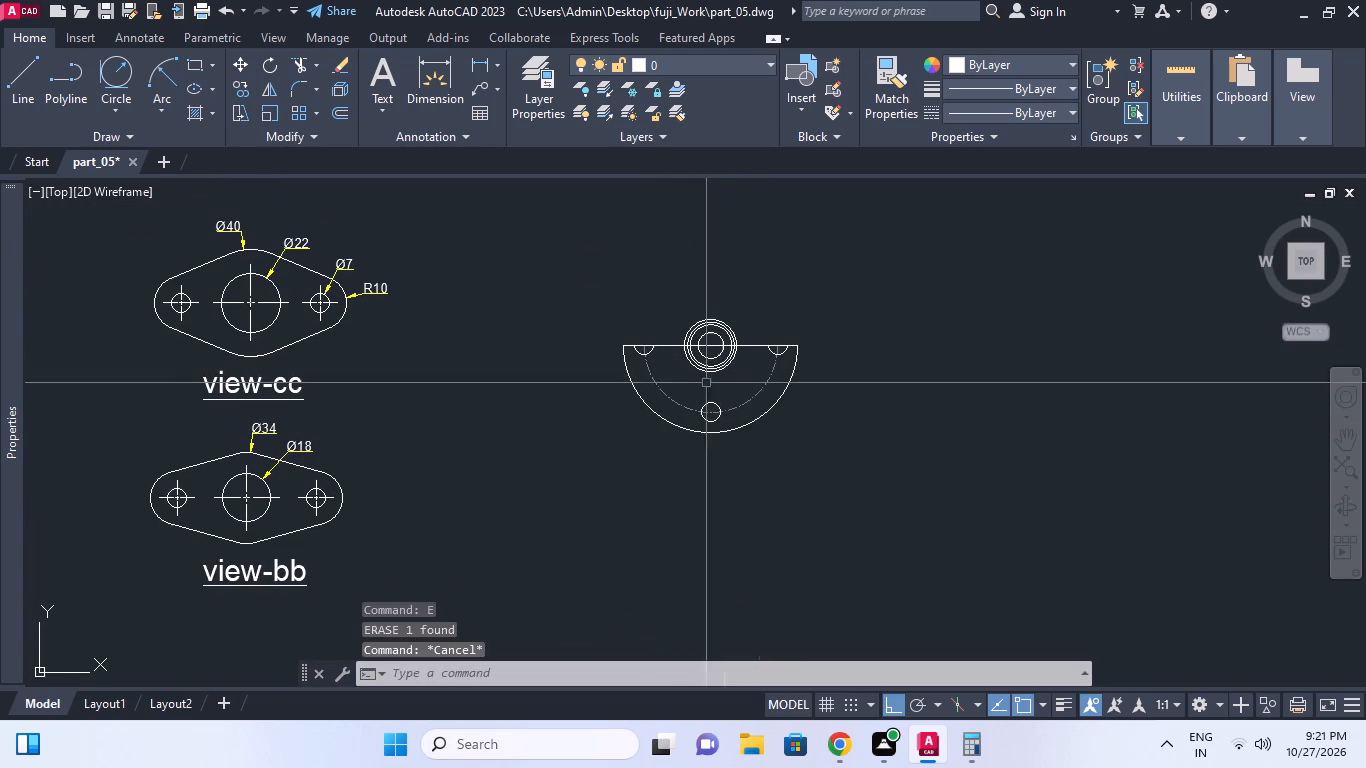
{"action": "middle_click", "coordinate": [733, 367]}
{"action": "key", "text": "Escape"}
{"action": "middle_click", "coordinate": [685, 338]}
{"action": "key", "text": "t"}
{"action": "key", "text": "r"}
{"action": "key", "text": "space"}
{"action": "scroll", "coordinate": [727, 351], "scroll_direction": "up", "scroll_amount": 2}
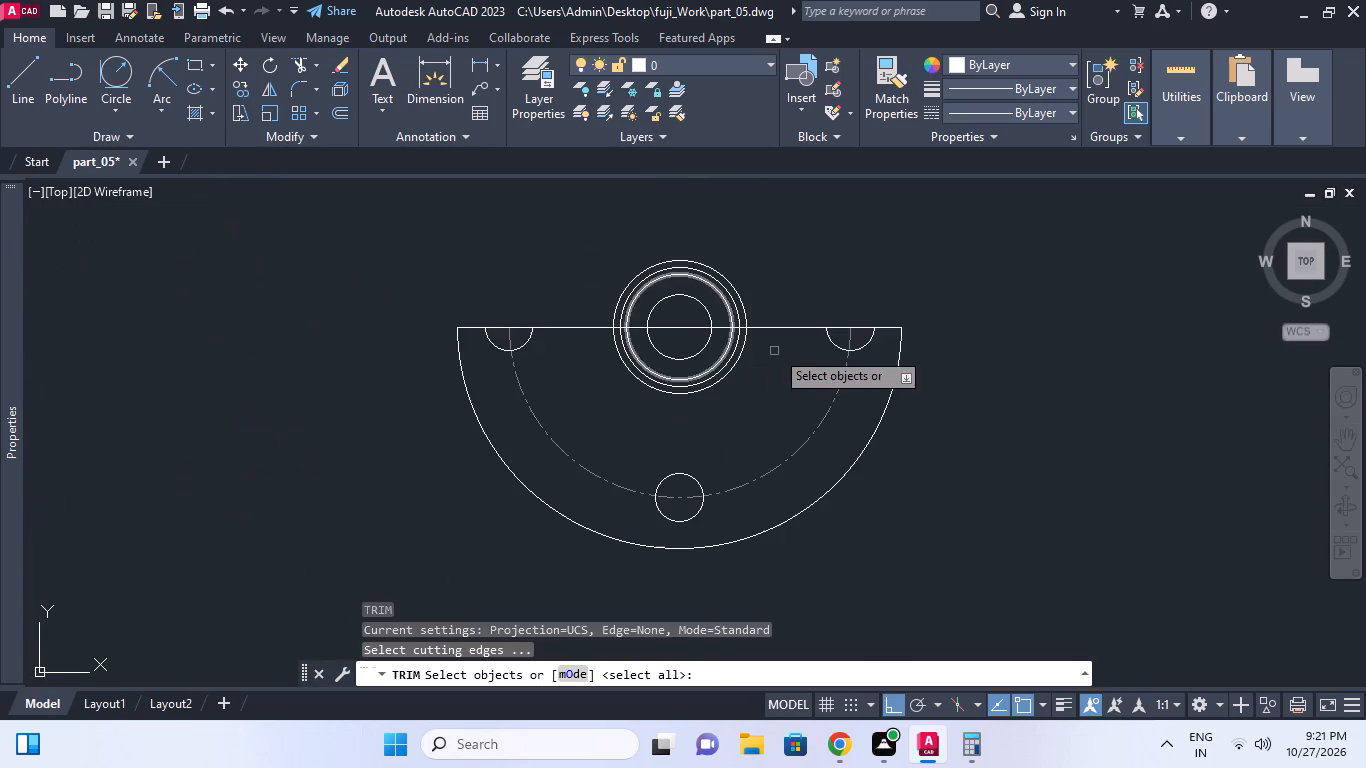
{"action": "left_click", "coordinate": [776, 342]}
{"action": "left_click", "coordinate": [768, 320]}
{"action": "key", "text": "space"}
{"action": "left_click", "coordinate": [775, 293]}
{"action": "left_click", "coordinate": [536, 300]}
{"action": "right_click", "coordinate": [735, 253]}
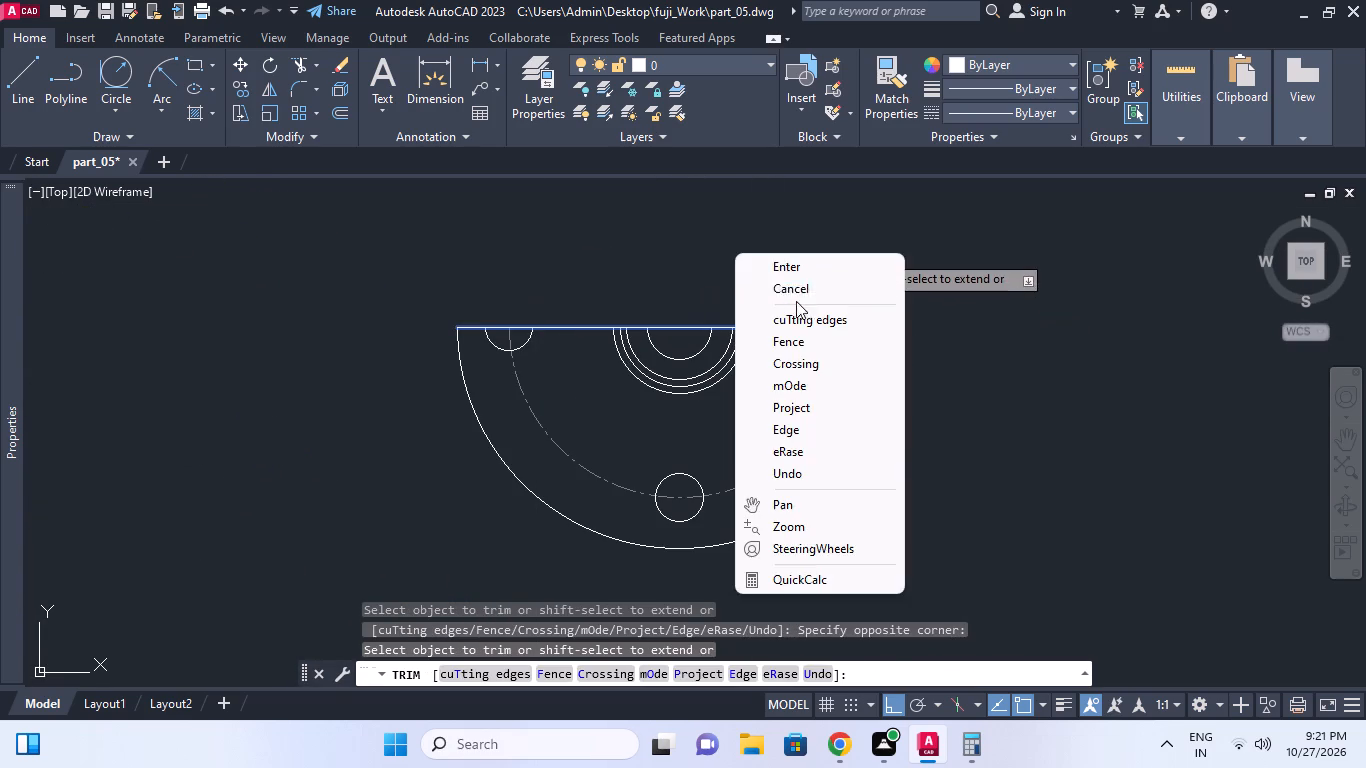
{"action": "left_click", "coordinate": [800, 271]}
{"action": "key", "text": "Escape"}
Add a diameter dimension to the outer arc of the half flange, placed outside its lower right side.
{"action": "middle_click", "coordinate": [681, 352]}
{"action": "scroll", "coordinate": [681, 352], "scroll_direction": "down", "scroll_amount": 1}
{"action": "key", "text": "Escape"}
{"action": "scroll", "coordinate": [790, 405], "scroll_direction": "down", "scroll_amount": 1}
{"action": "middle_click_drag", "start_coordinate": [790, 405], "coordinate": [785, 391]}
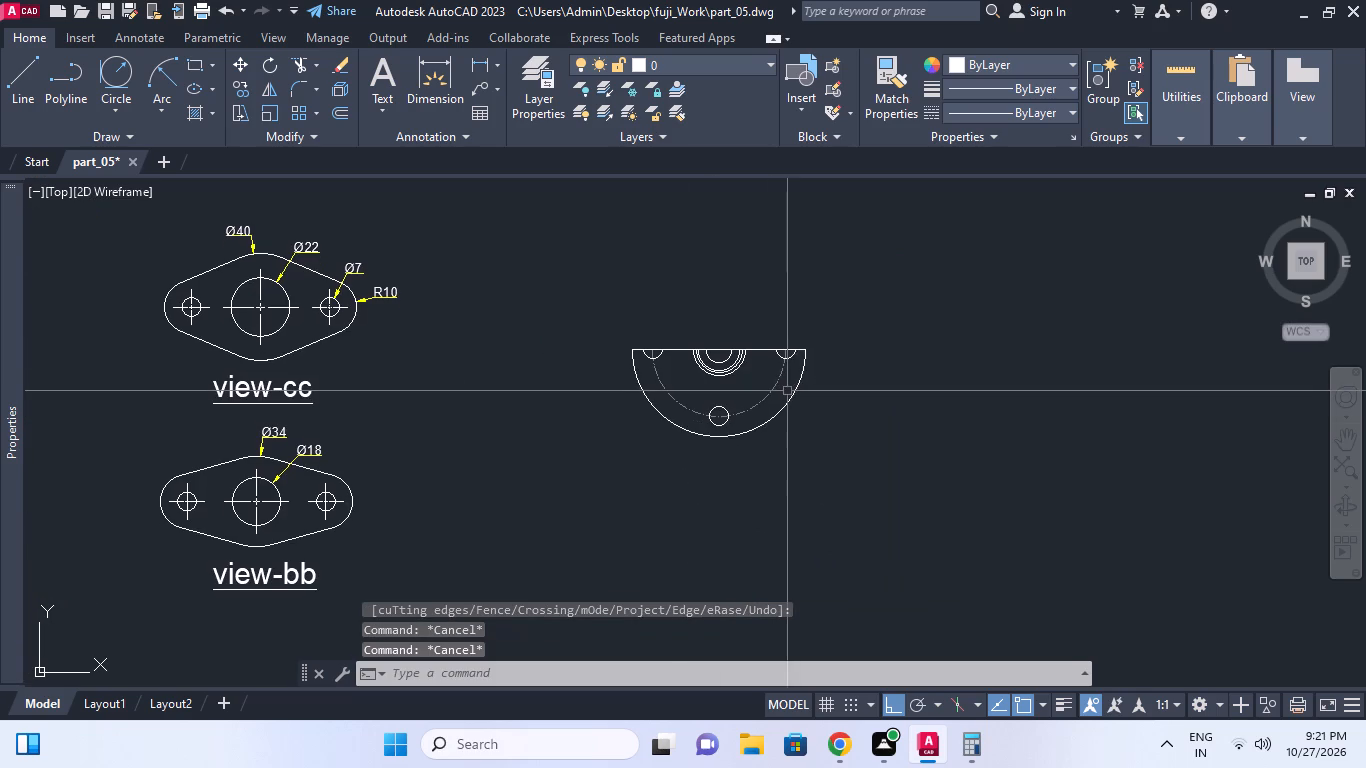
{"action": "middle_click", "coordinate": [799, 414]}
{"action": "type", "text": "ddi"}
{"action": "key", "text": "space"}
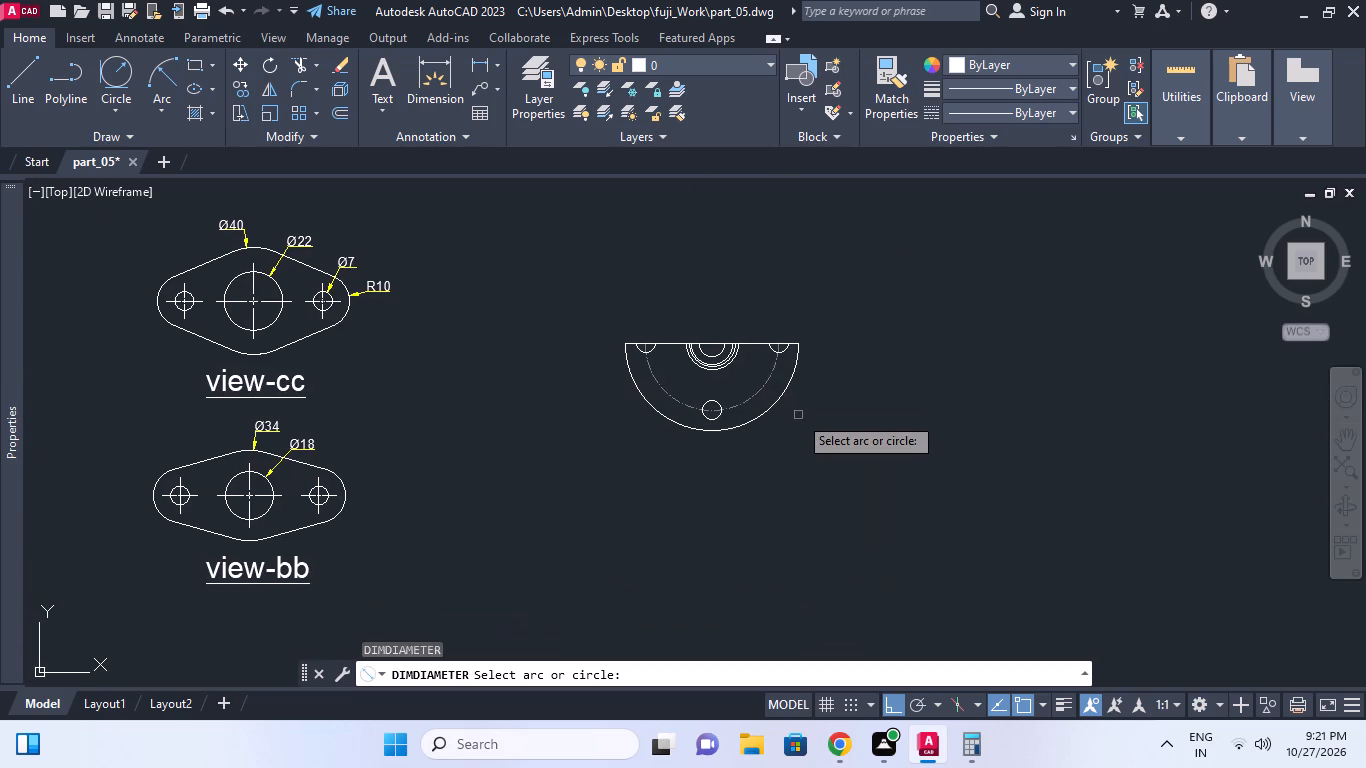
{"action": "left_click", "coordinate": [785, 390]}
{"action": "scroll", "coordinate": [803, 408], "scroll_direction": "up", "scroll_amount": 1}
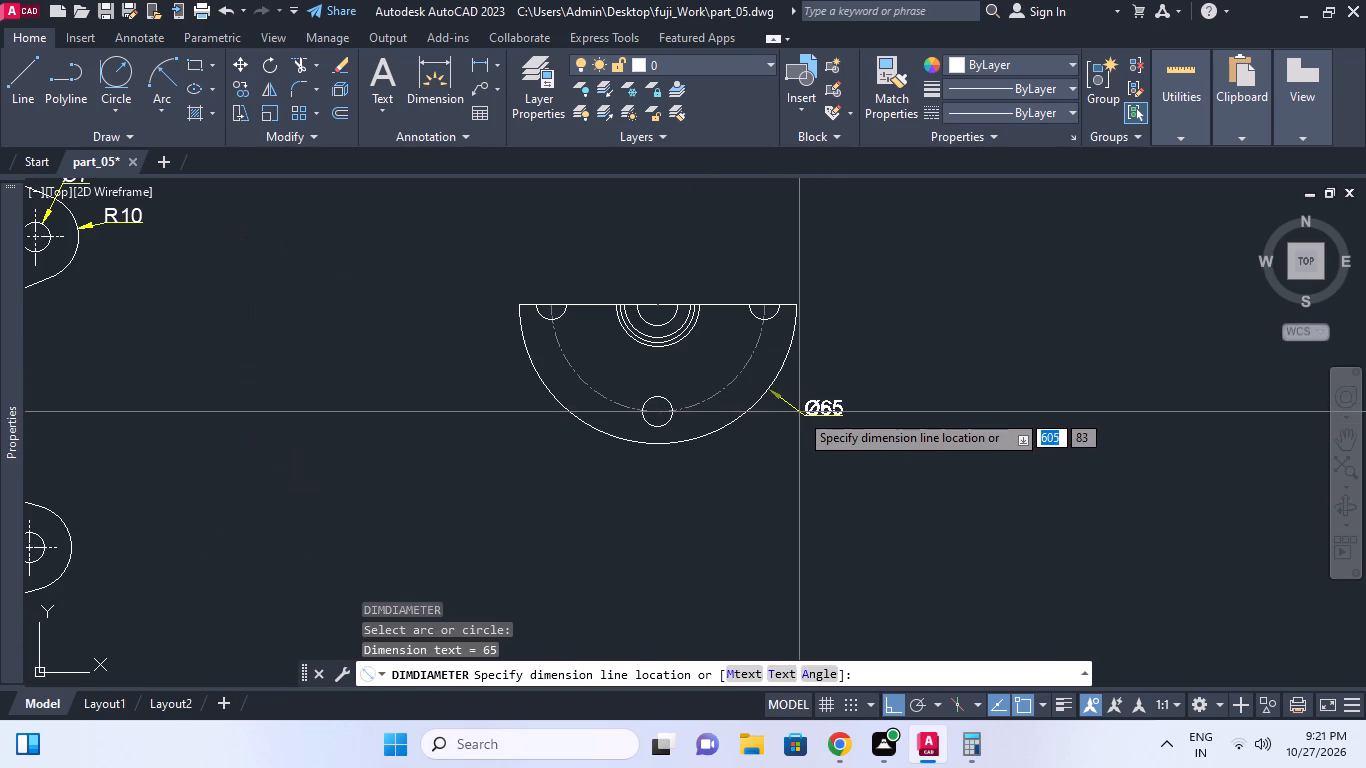
{"action": "left_click", "coordinate": [796, 412]}
Add a diameter dimension to the dash-dot pitch arc, placed outside the flange's left side.
{"action": "key", "text": "space"}
{"action": "key", "text": "space"}
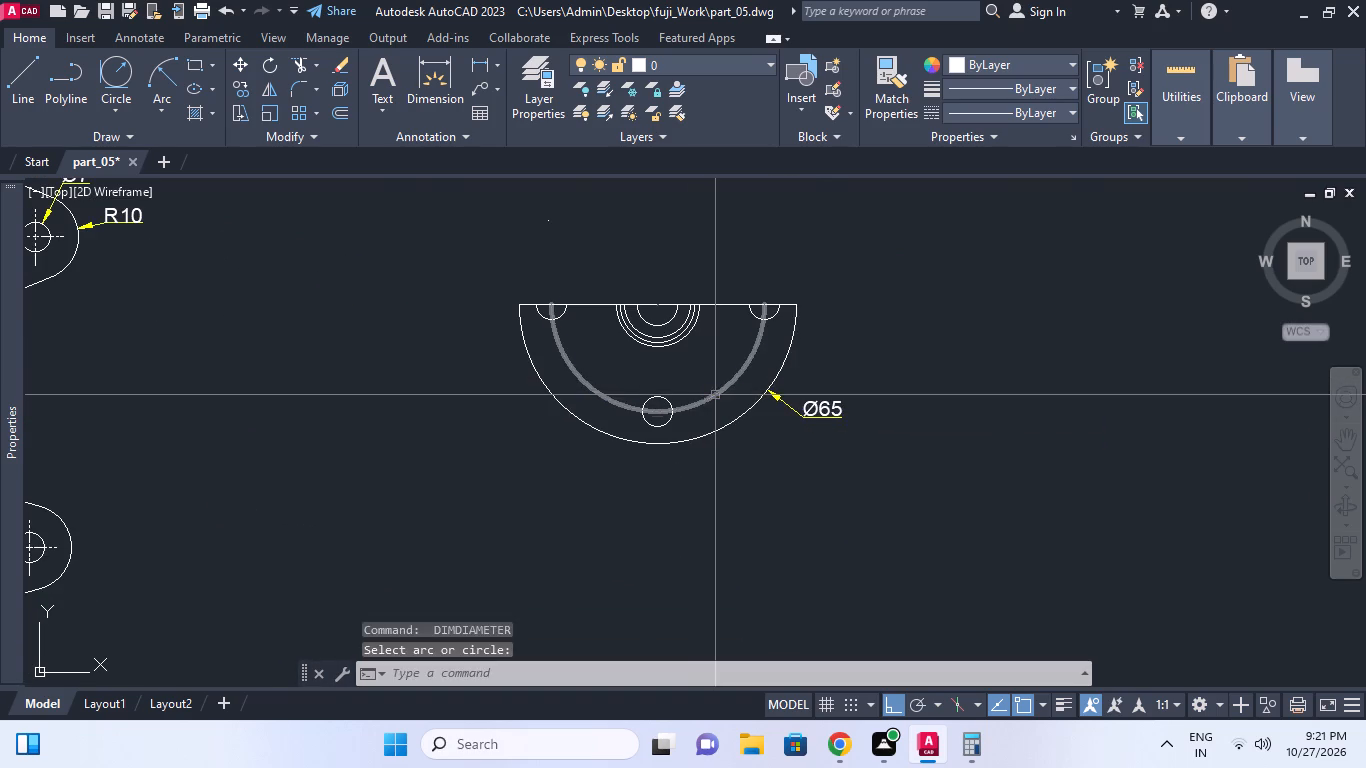
{"action": "left_click", "coordinate": [715, 395]}
{"action": "key", "text": "Escape"}
{"action": "key", "text": "space"}
{"action": "left_click", "coordinate": [560, 356]}
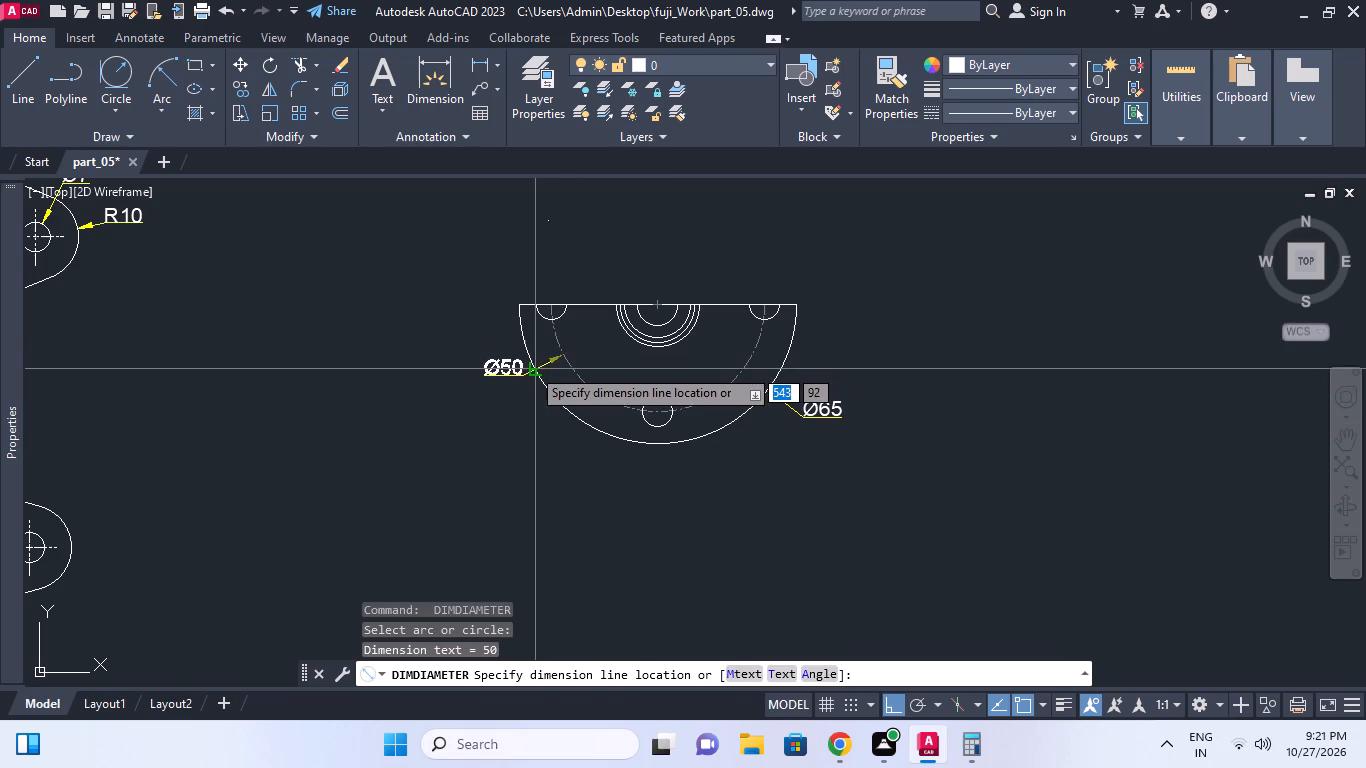
{"action": "left_click", "coordinate": [531, 367]}
{"action": "middle_click", "coordinate": [586, 333]}
{"action": "scroll", "coordinate": [586, 333], "scroll_direction": "down", "scroll_amount": 1}
{"action": "key", "text": "Escape"}
Move the dimensioned half flange with its dimensions to beside view-cc.
{"action": "left_click", "coordinate": [753, 416]}
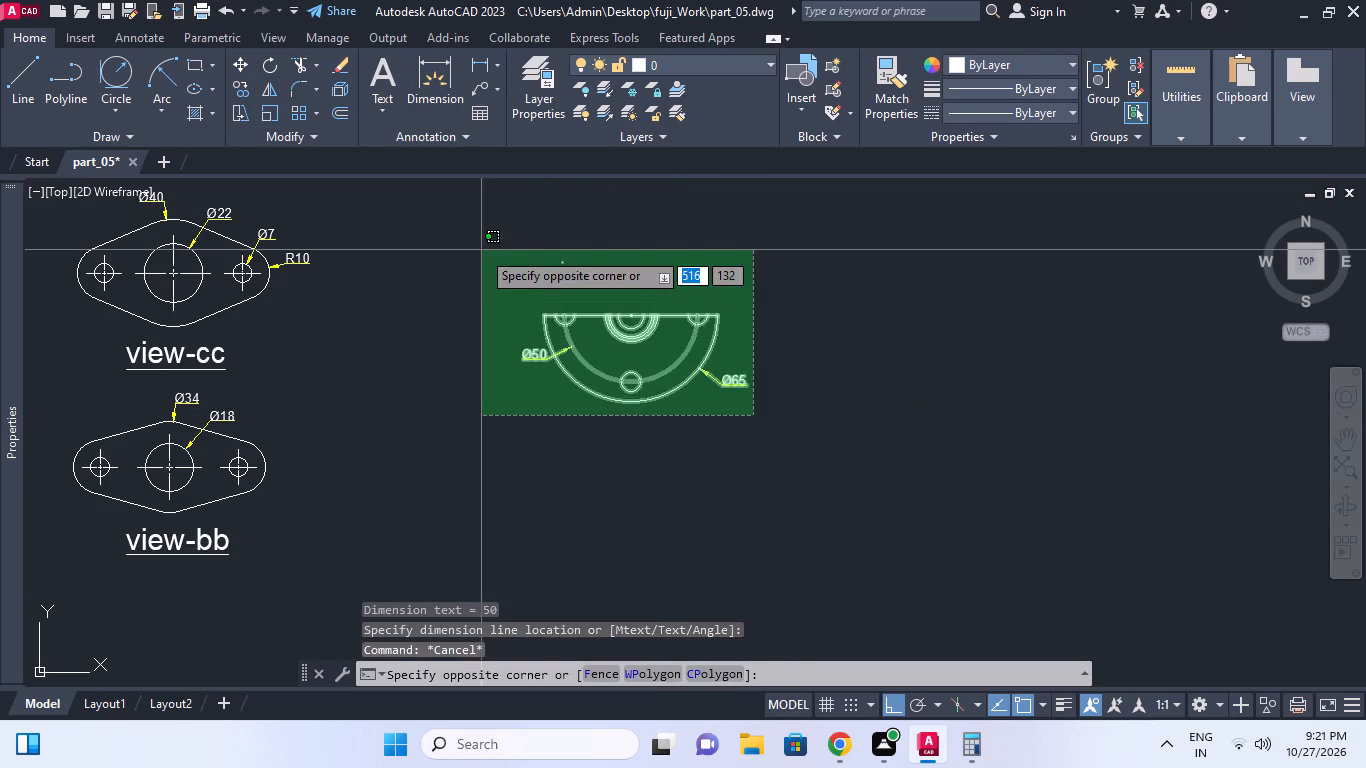
{"action": "left_click", "coordinate": [481, 250]}
{"action": "key", "text": "m"}
{"action": "key", "text": "space"}
{"action": "left_click", "coordinate": [652, 413]}
{"action": "middle_click_drag", "start_coordinate": [555, 355], "coordinate": [625, 284]}
{"action": "key", "text": "F8"}
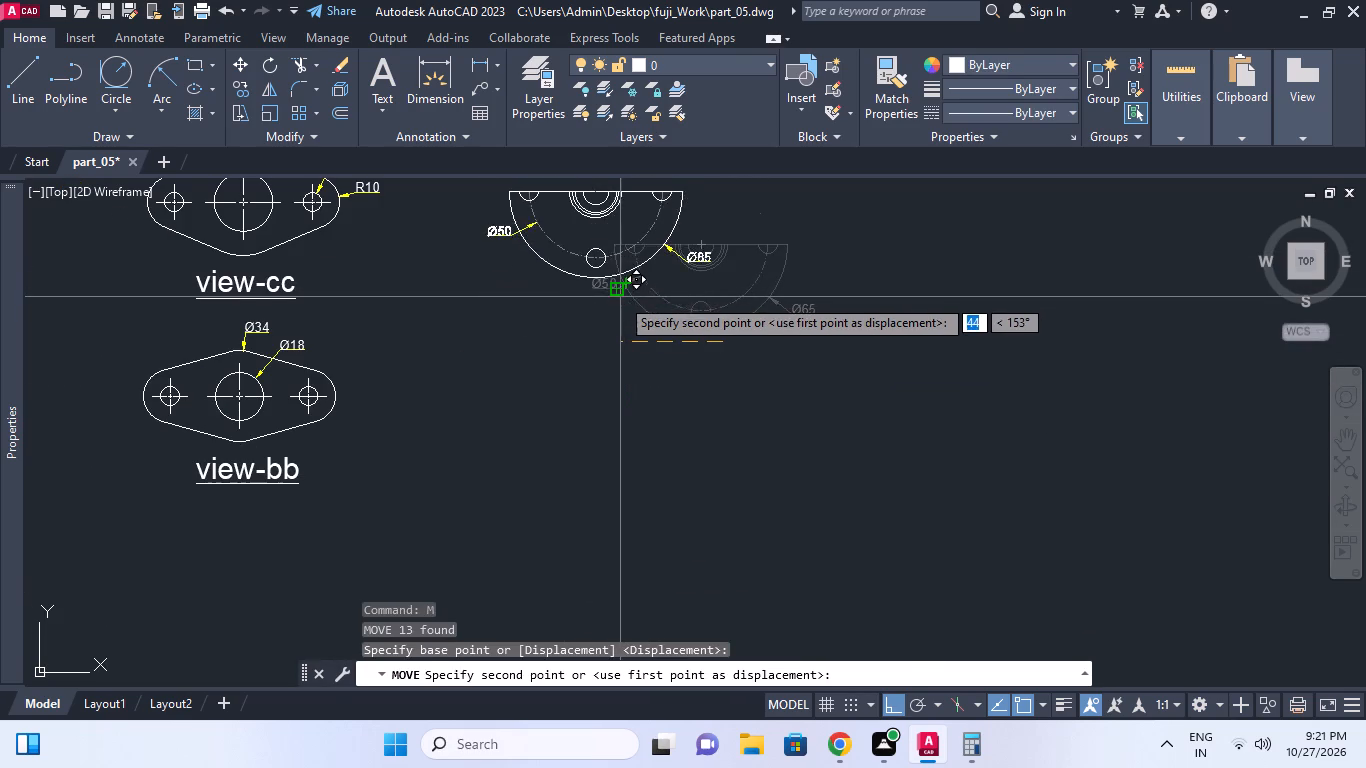
{"action": "left_click", "coordinate": [535, 291]}
{"action": "middle_click_drag", "start_coordinate": [515, 318], "coordinate": [628, 318]}
{"action": "scroll", "coordinate": [532, 319], "scroll_direction": "down", "scroll_amount": 1}
{"action": "key", "text": "Escape"}
Copy the view-bb label to a position centred below the half flange.
{"action": "scroll", "coordinate": [546, 399], "scroll_direction": "up", "scroll_amount": 2}
{"action": "left_click", "coordinate": [475, 441]}
{"action": "left_click", "coordinate": [353, 435]}
{"action": "right_click", "coordinate": [353, 435]}
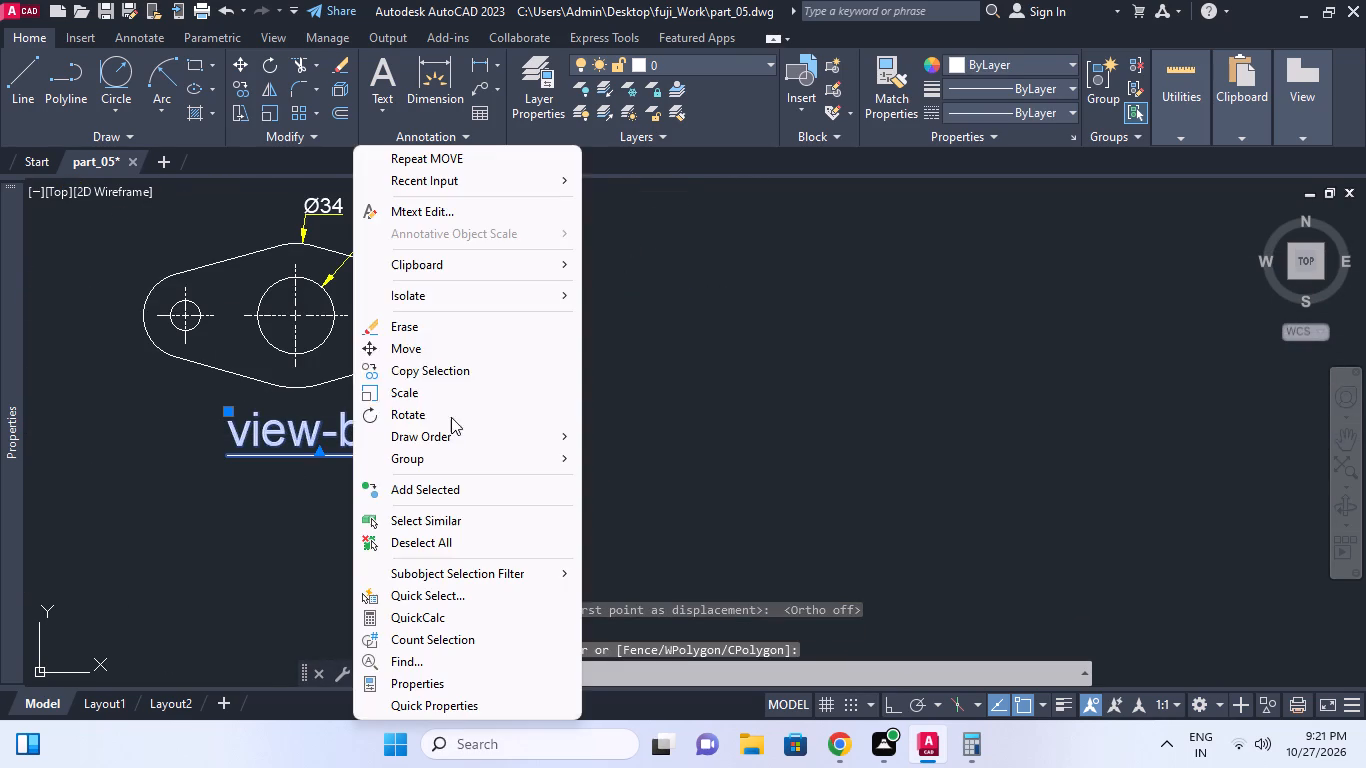
{"action": "left_click", "coordinate": [416, 378]}
{"action": "left_click", "coordinate": [344, 405]}
{"action": "middle_click_drag", "start_coordinate": [494, 337], "coordinate": [611, 379]}
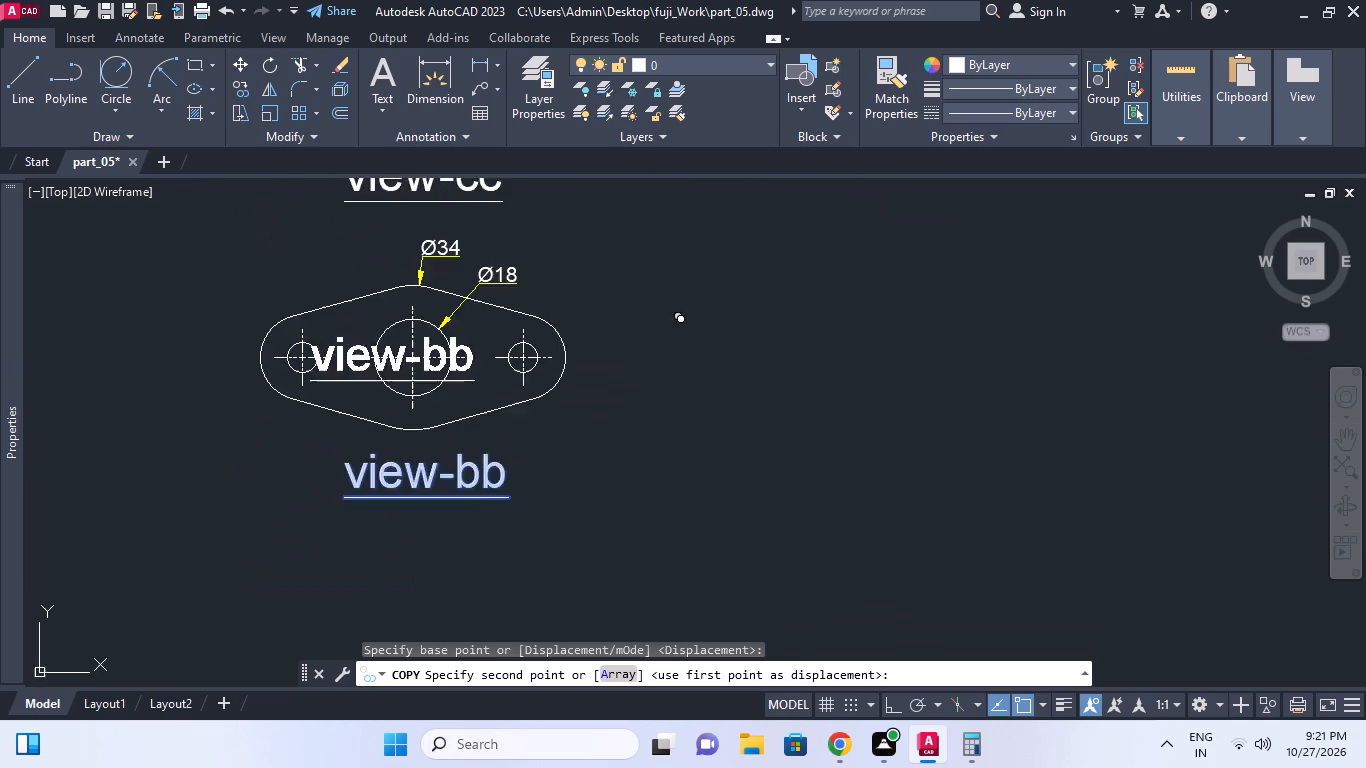
{"action": "scroll", "coordinate": [694, 331], "scroll_direction": "down", "scroll_amount": 1}
{"action": "middle_click_drag", "start_coordinate": [694, 331], "coordinate": [707, 452]}
{"action": "left_click", "coordinate": [872, 372]}
{"action": "middle_click_drag", "start_coordinate": [814, 365], "coordinate": [852, 273]}
{"action": "key", "text": "Escape"}
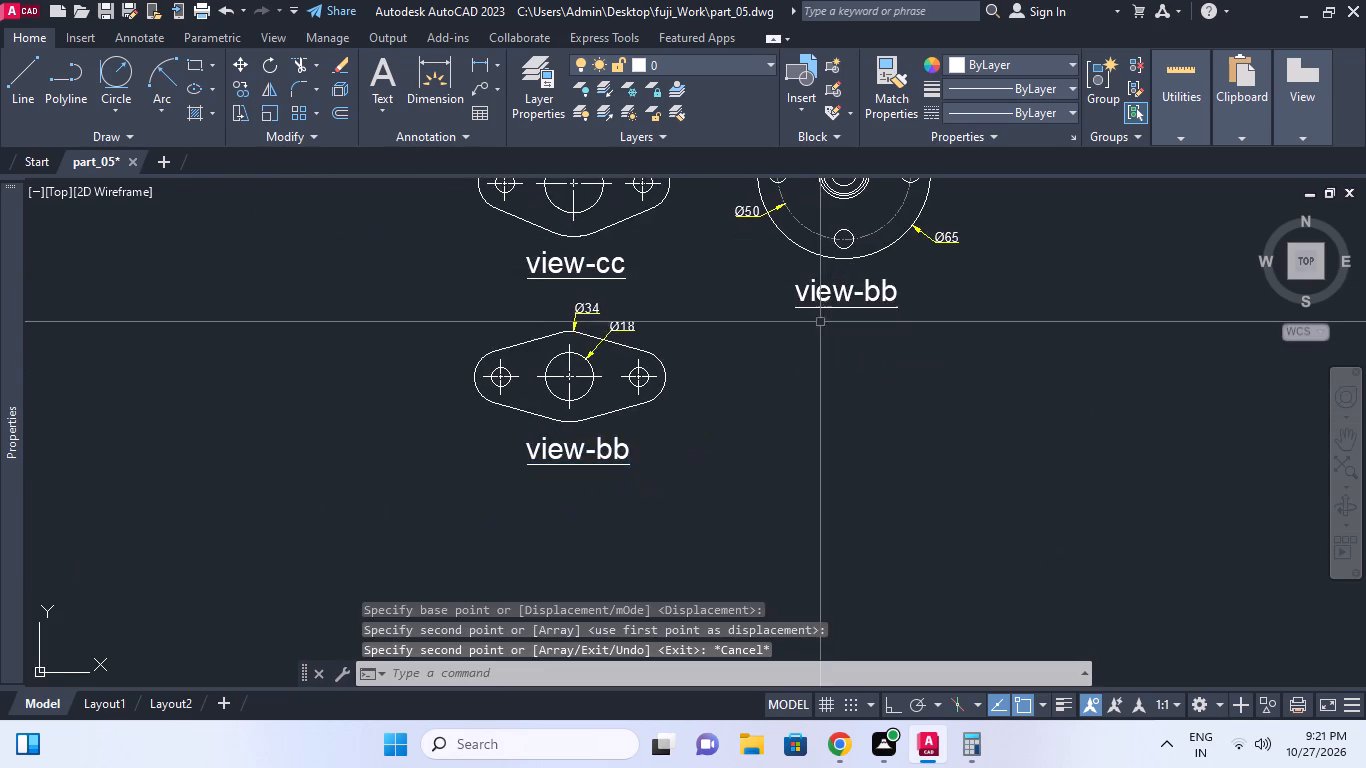
Change the copied label below the half flange to view-dd.
{"action": "middle_click_drag", "start_coordinate": [825, 359], "coordinate": [857, 305]}
{"action": "key", "text": "Escape"}
{"action": "double_click", "coordinate": [892, 235]}
{"action": "left_click", "coordinate": [934, 252]}
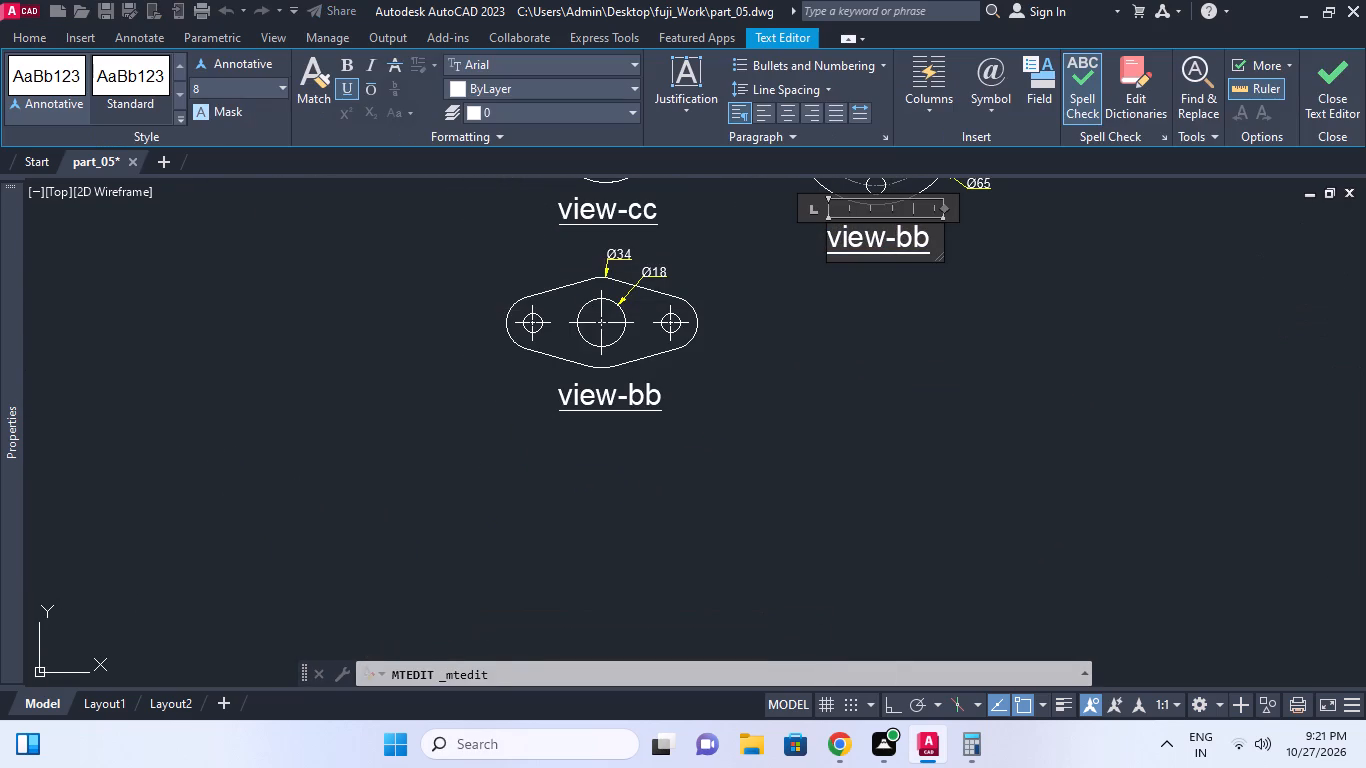
{"action": "left_click_drag", "start_coordinate": [895, 242], "coordinate": [961, 240]}
{"action": "key", "text": "d"}
{"action": "key", "text": "d"}
{"action": "left_click", "coordinate": [996, 227]}
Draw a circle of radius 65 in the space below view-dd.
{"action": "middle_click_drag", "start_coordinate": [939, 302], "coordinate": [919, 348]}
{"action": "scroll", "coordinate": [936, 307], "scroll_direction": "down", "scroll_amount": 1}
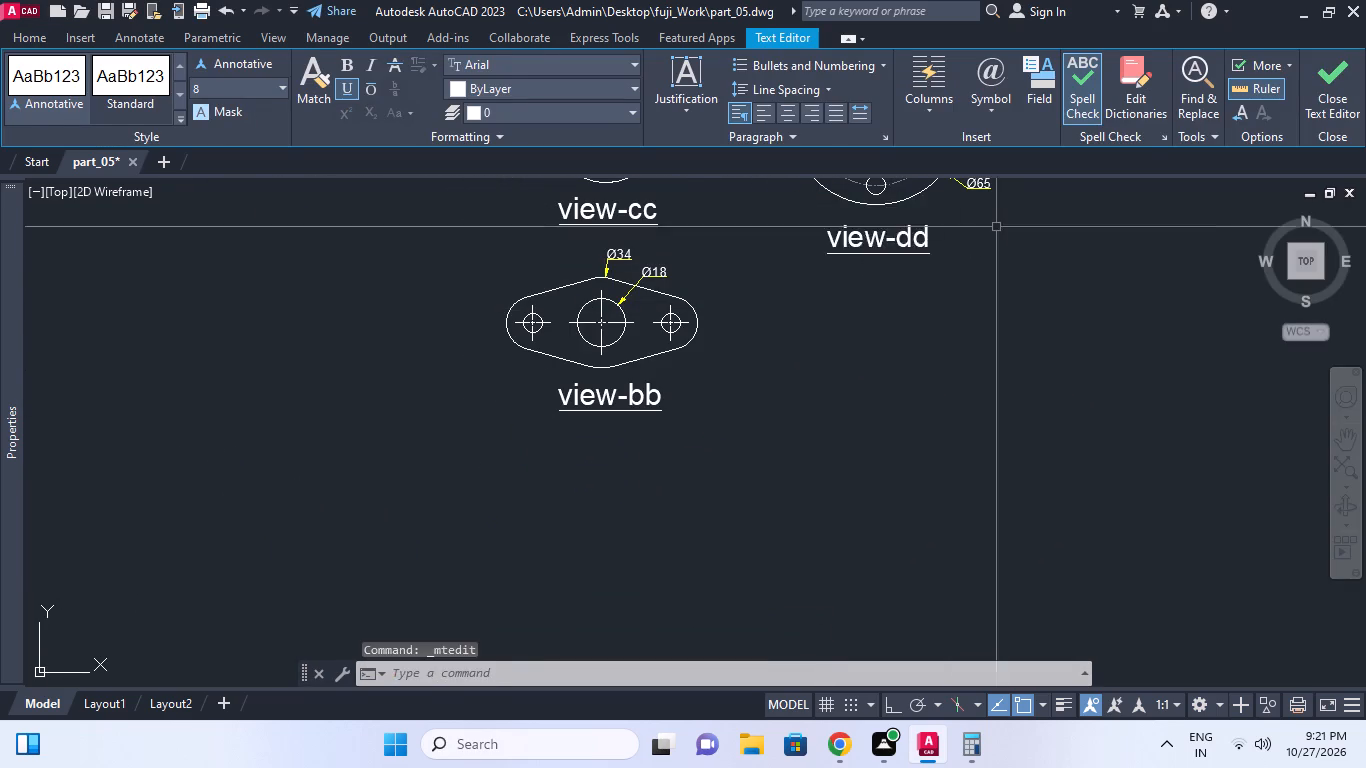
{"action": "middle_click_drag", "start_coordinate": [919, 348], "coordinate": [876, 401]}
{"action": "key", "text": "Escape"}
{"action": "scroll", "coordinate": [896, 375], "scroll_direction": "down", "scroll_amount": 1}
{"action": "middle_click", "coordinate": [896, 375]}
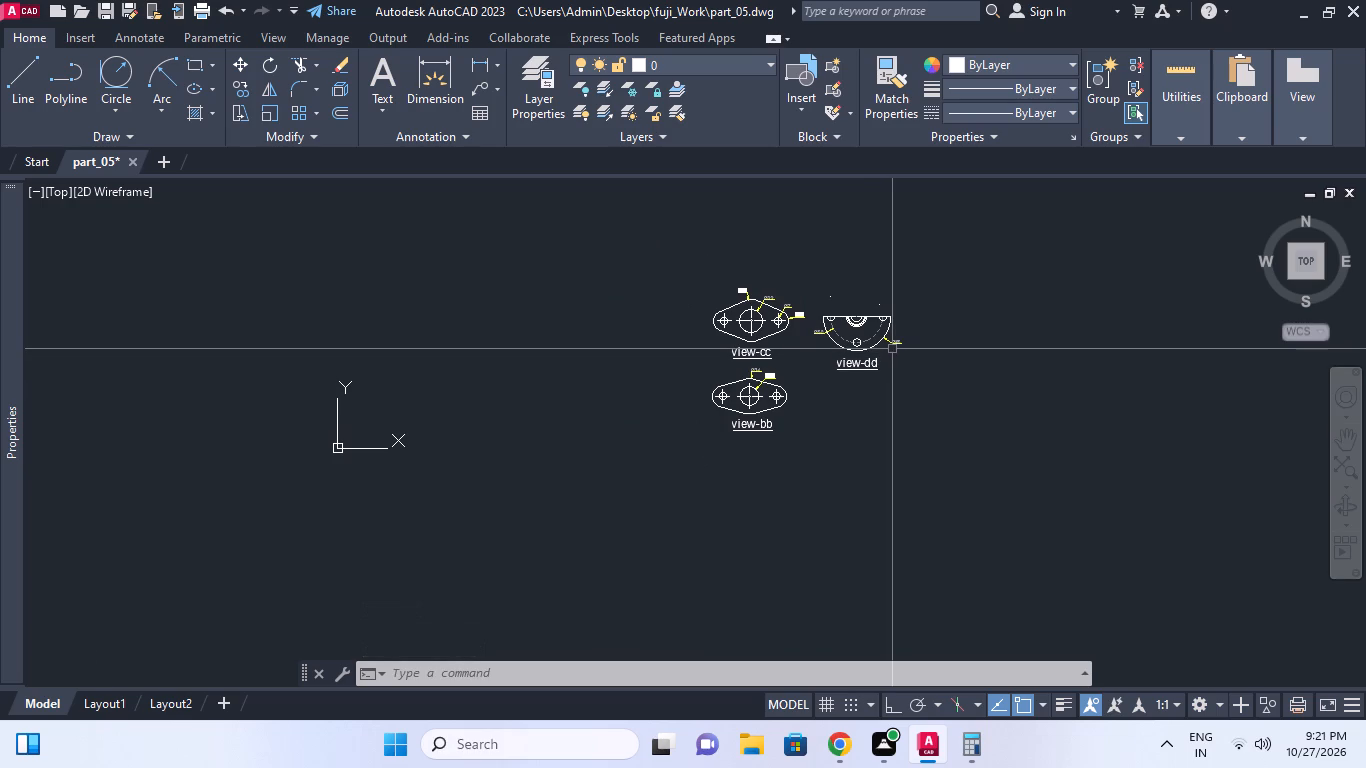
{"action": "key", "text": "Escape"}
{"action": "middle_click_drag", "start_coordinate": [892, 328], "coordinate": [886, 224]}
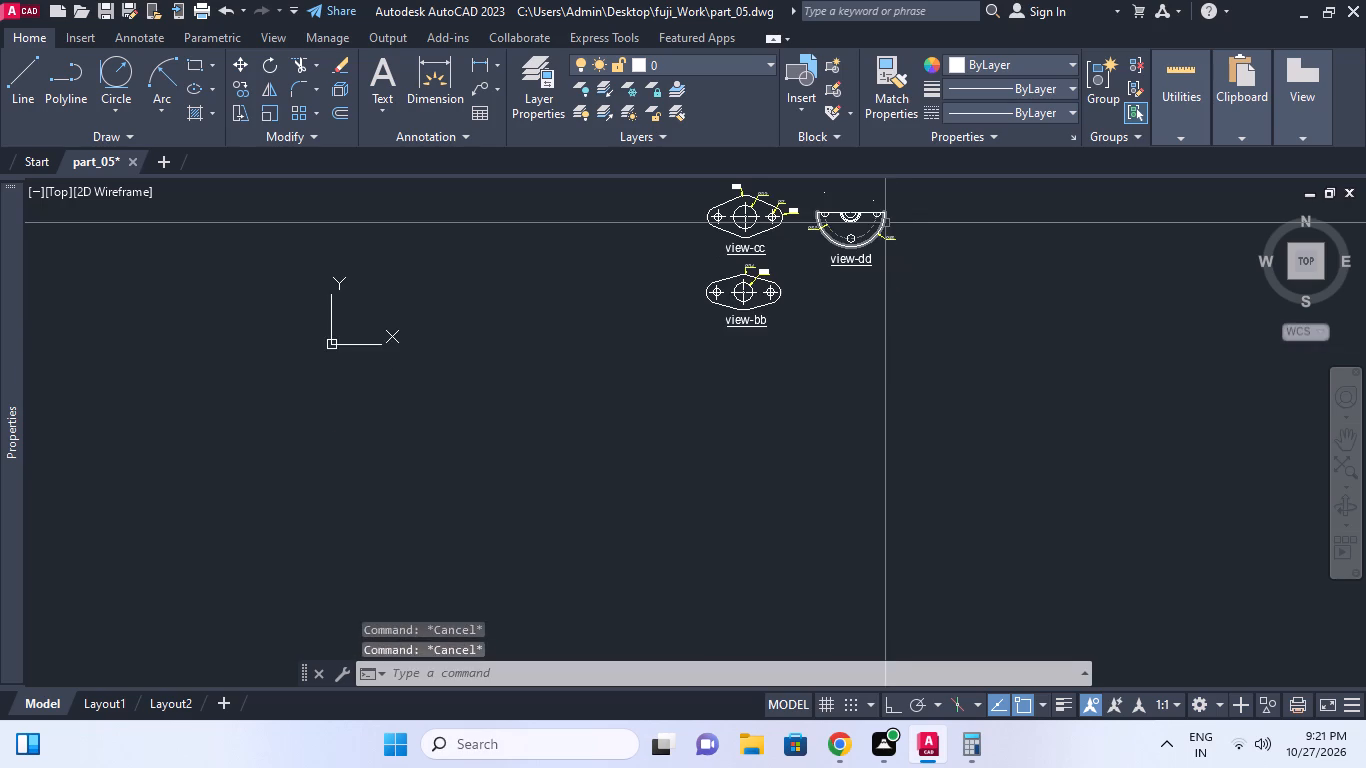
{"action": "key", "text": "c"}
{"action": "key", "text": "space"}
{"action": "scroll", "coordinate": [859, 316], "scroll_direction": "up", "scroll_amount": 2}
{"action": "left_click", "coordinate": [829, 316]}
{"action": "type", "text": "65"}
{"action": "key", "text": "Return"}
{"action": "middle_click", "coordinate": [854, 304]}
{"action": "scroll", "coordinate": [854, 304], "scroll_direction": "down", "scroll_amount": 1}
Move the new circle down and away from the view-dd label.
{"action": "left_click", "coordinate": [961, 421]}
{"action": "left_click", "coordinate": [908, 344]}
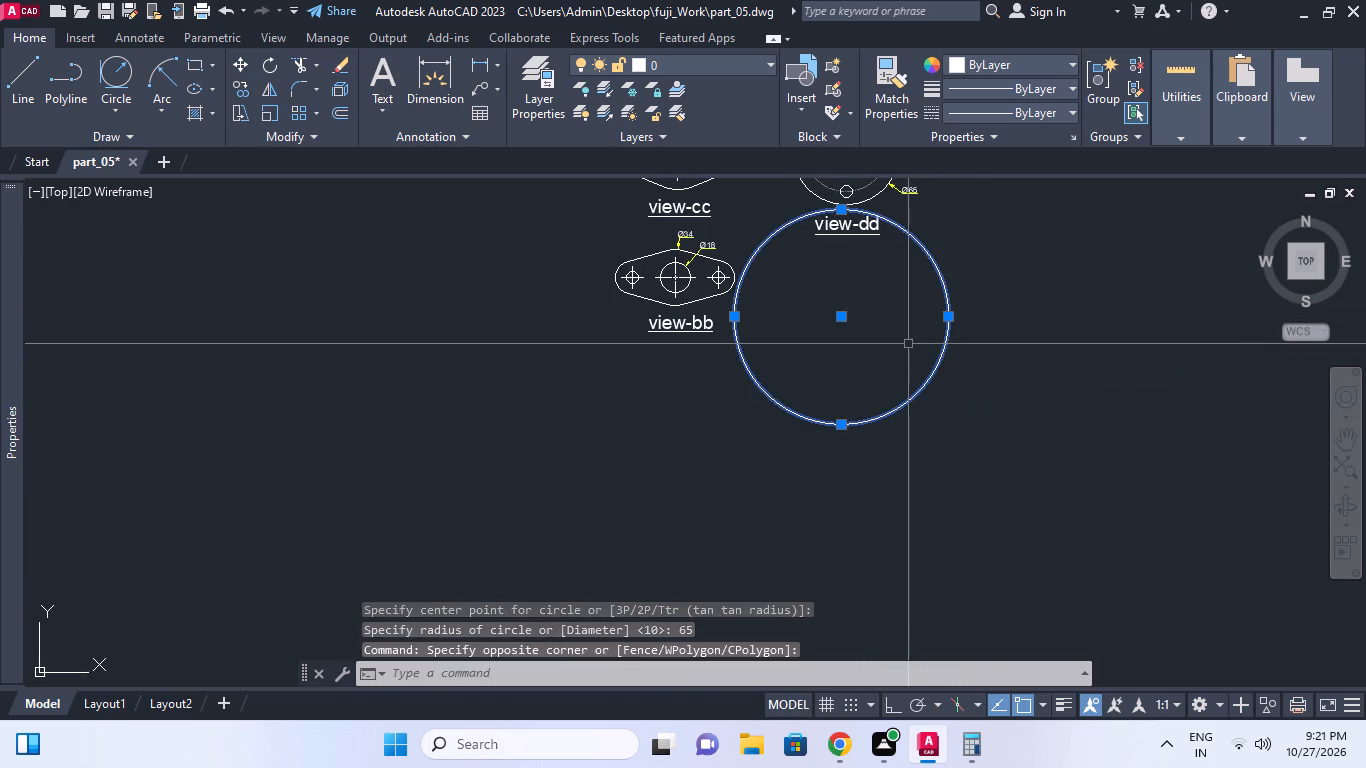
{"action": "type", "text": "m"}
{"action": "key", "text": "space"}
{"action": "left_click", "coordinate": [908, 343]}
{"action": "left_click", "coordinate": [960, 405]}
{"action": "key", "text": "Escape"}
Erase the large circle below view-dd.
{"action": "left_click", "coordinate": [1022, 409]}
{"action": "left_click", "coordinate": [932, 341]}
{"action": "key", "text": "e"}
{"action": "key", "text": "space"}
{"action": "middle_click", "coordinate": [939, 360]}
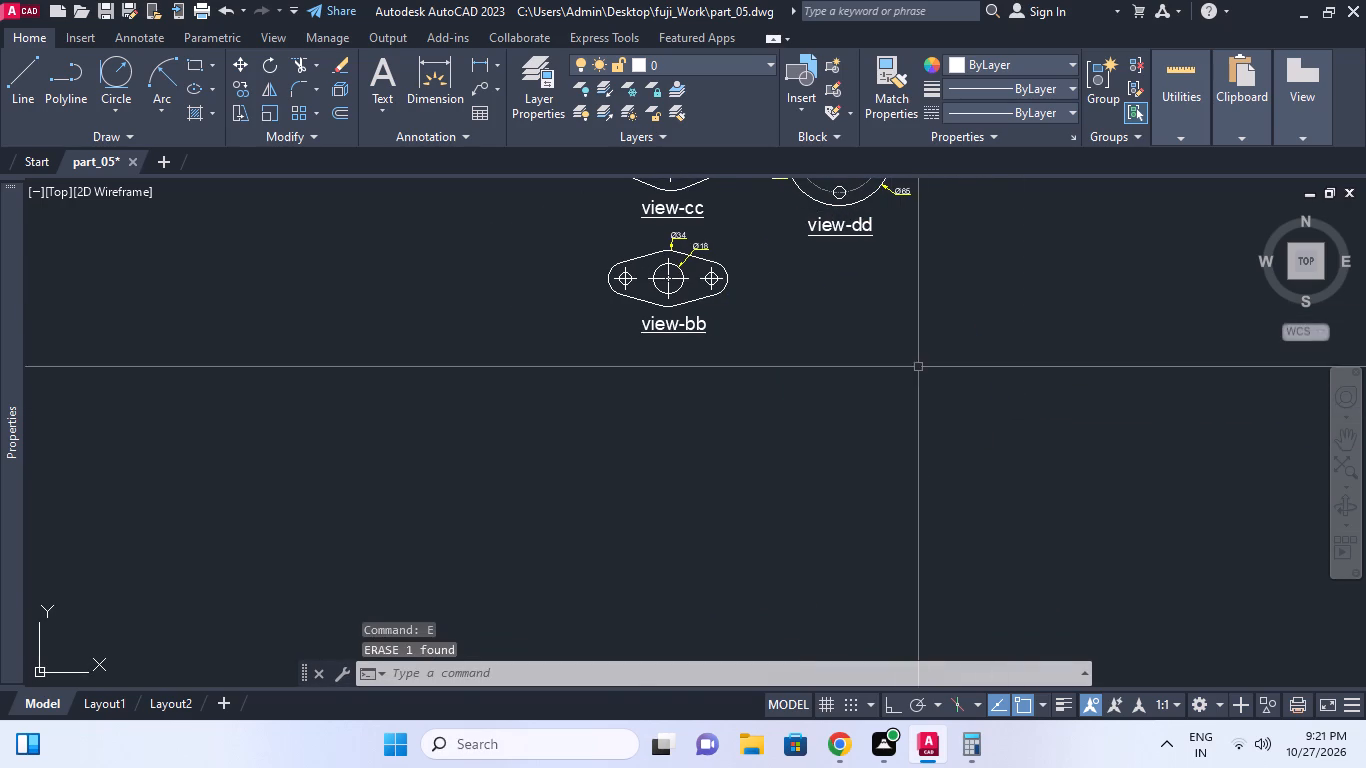
Draw a circle of diameter 65 in the free area below view-dd.
{"action": "key", "text": "c"}
{"action": "key", "text": "space"}
{"action": "left_click", "coordinate": [899, 346]}
{"action": "type", "text": "d"}
{"action": "key", "text": "space"}
{"action": "key", "text": "5"}
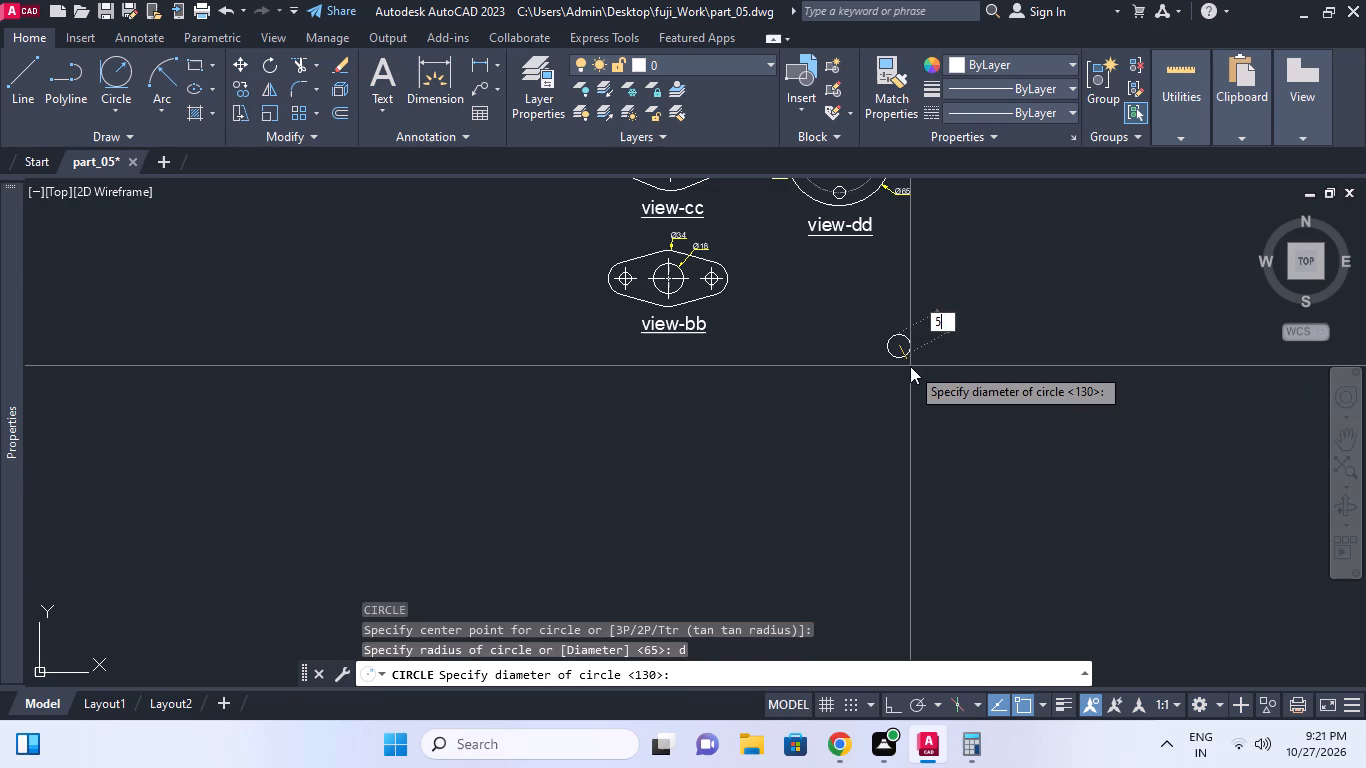
{"action": "key", "text": "BackSpace"}
{"action": "type", "text": "65"}
{"action": "key", "text": "space"}
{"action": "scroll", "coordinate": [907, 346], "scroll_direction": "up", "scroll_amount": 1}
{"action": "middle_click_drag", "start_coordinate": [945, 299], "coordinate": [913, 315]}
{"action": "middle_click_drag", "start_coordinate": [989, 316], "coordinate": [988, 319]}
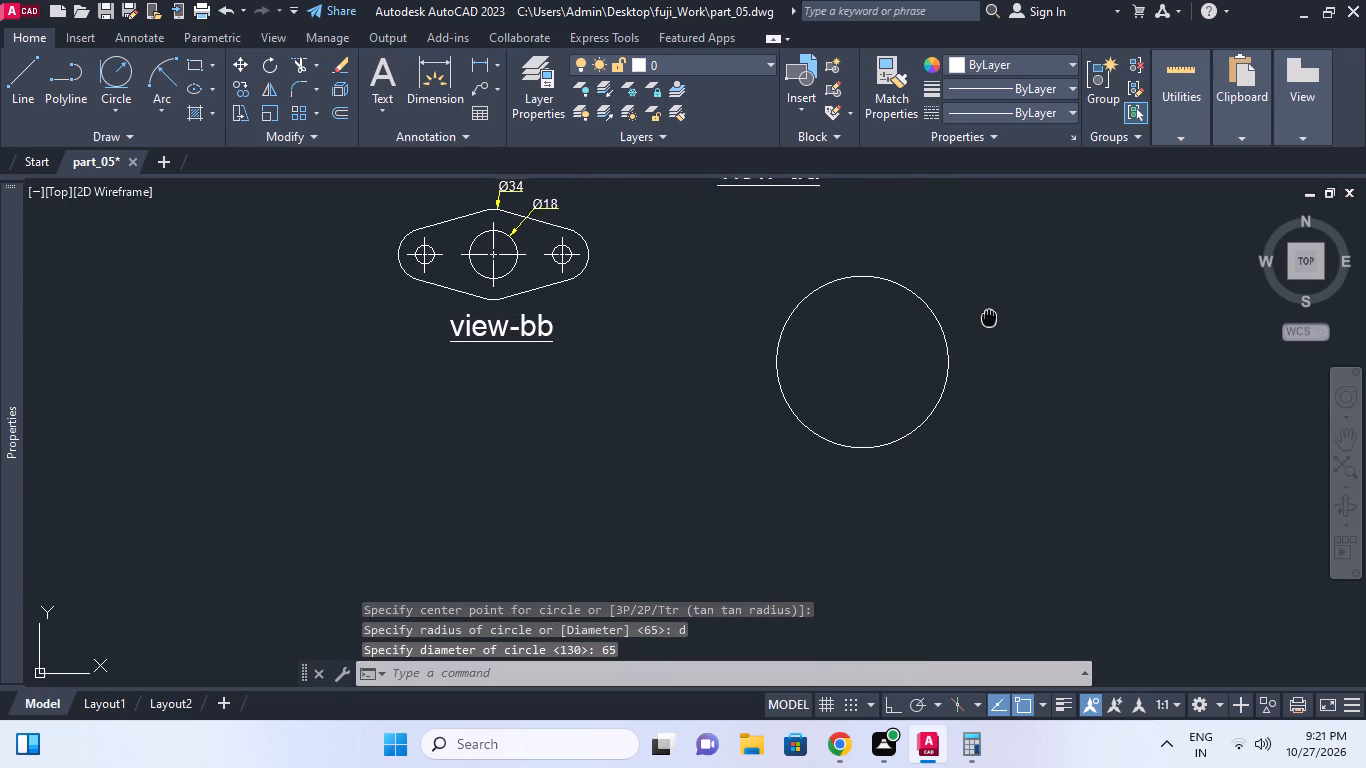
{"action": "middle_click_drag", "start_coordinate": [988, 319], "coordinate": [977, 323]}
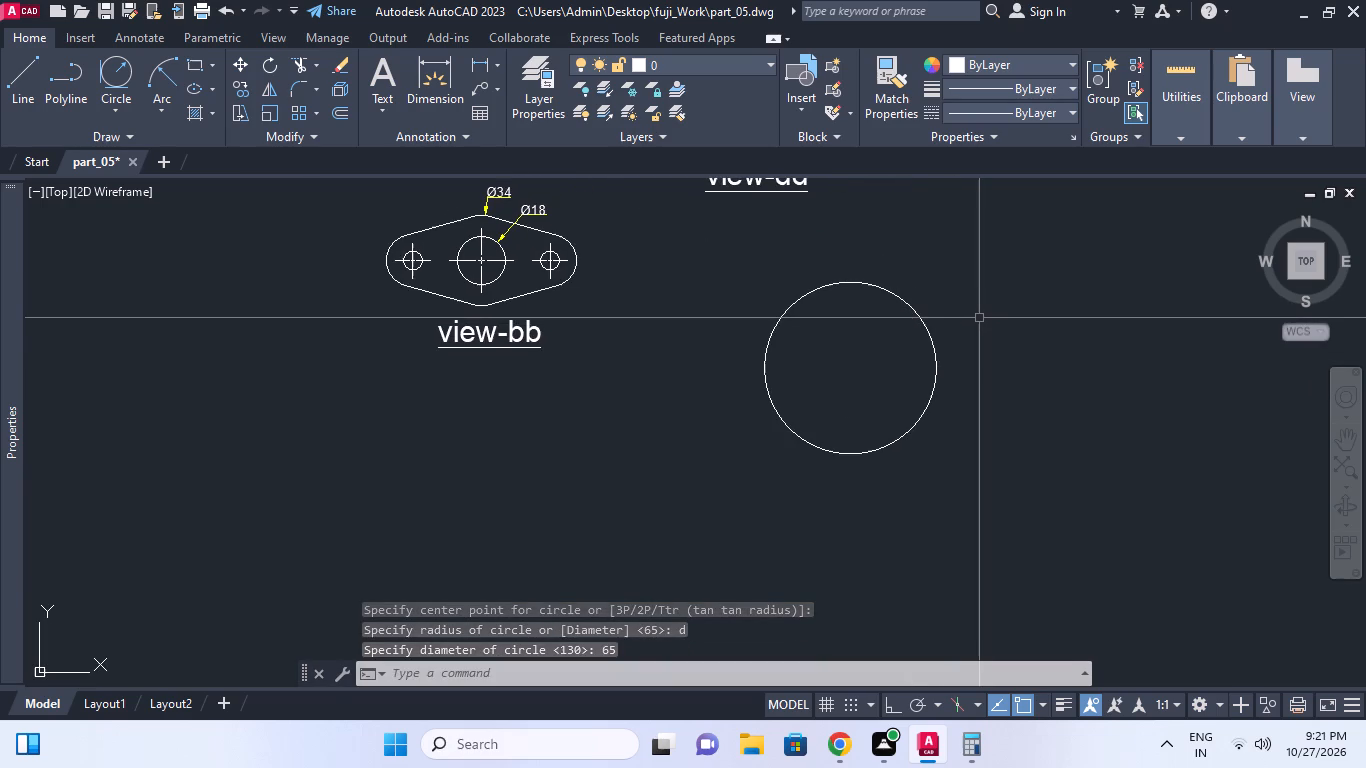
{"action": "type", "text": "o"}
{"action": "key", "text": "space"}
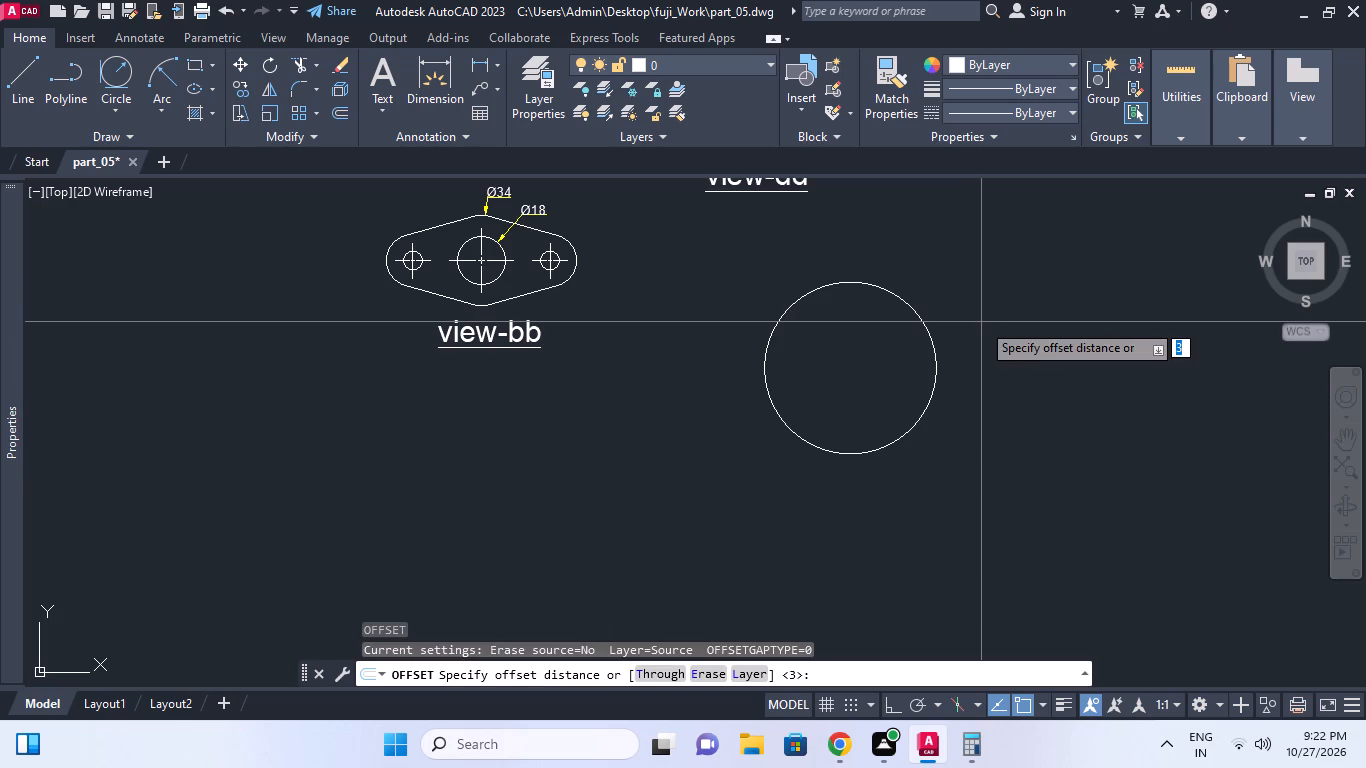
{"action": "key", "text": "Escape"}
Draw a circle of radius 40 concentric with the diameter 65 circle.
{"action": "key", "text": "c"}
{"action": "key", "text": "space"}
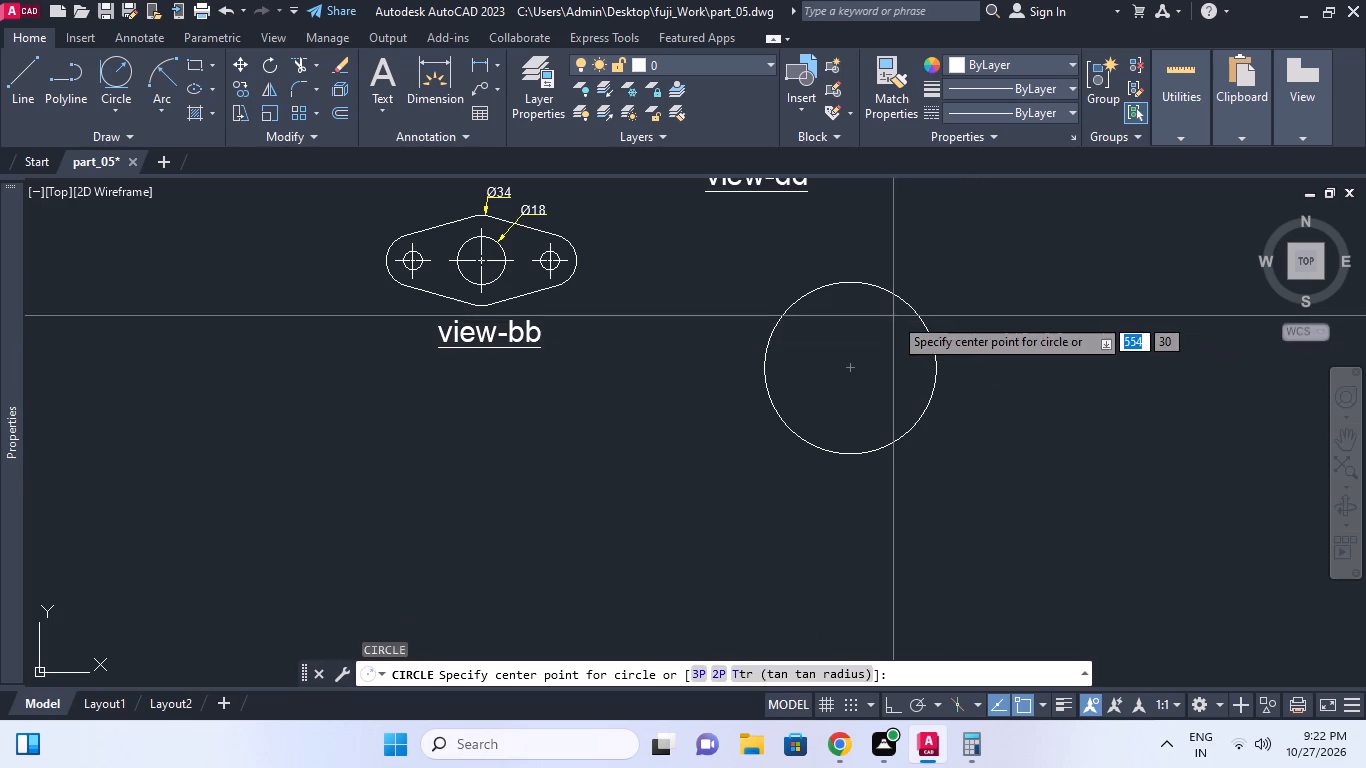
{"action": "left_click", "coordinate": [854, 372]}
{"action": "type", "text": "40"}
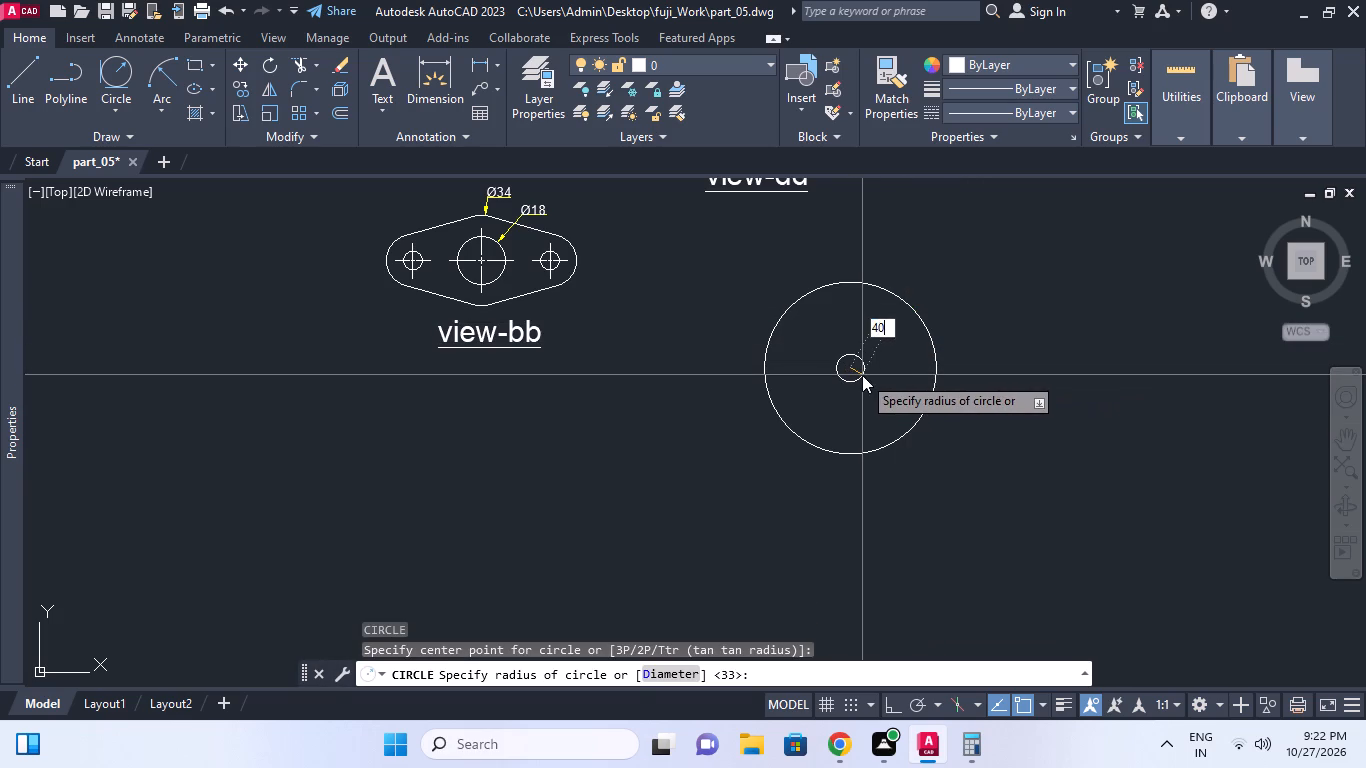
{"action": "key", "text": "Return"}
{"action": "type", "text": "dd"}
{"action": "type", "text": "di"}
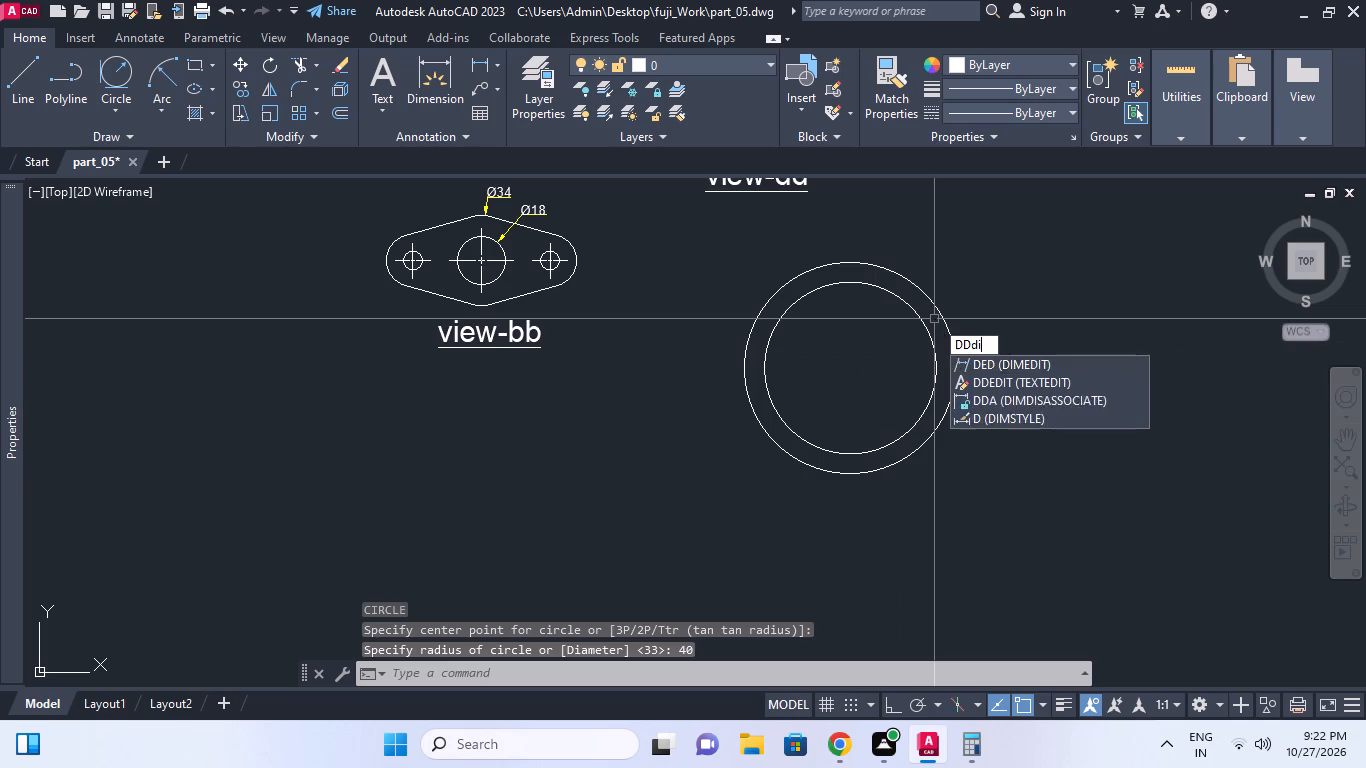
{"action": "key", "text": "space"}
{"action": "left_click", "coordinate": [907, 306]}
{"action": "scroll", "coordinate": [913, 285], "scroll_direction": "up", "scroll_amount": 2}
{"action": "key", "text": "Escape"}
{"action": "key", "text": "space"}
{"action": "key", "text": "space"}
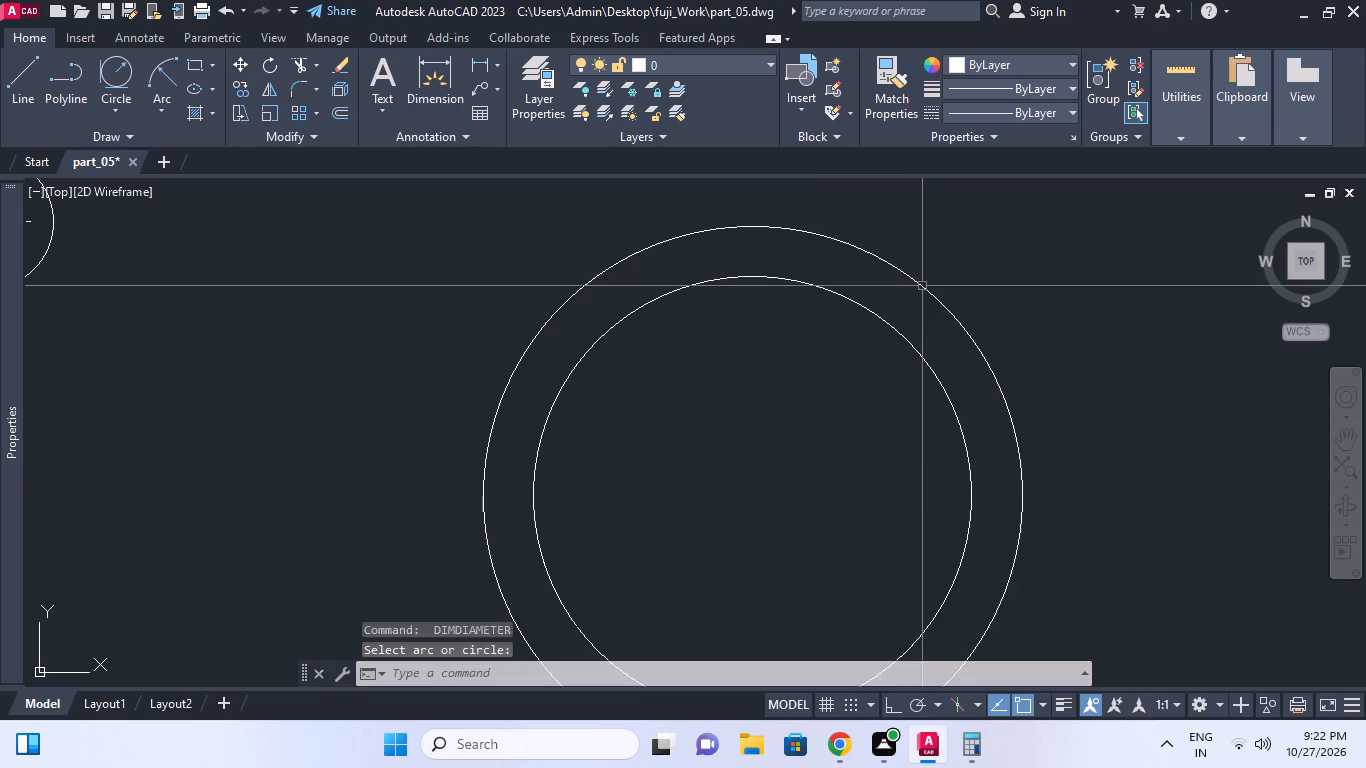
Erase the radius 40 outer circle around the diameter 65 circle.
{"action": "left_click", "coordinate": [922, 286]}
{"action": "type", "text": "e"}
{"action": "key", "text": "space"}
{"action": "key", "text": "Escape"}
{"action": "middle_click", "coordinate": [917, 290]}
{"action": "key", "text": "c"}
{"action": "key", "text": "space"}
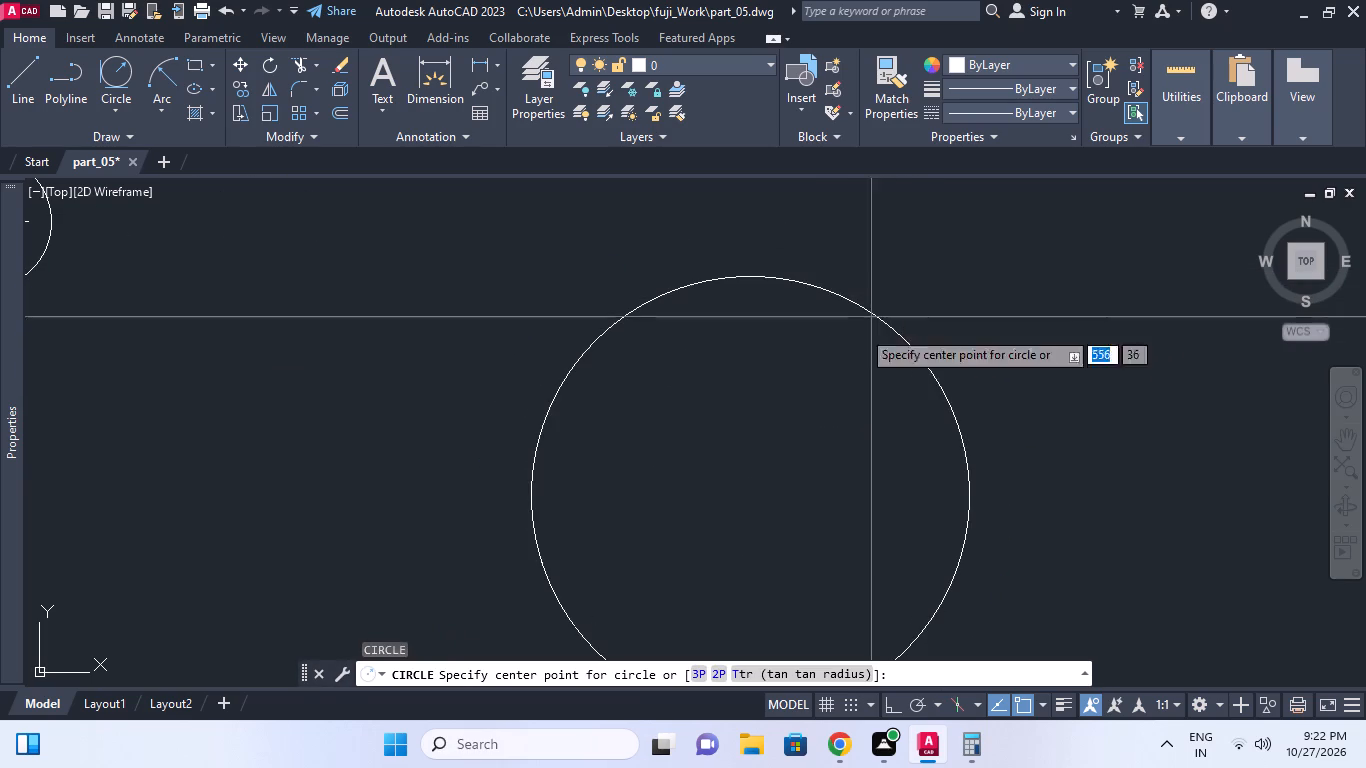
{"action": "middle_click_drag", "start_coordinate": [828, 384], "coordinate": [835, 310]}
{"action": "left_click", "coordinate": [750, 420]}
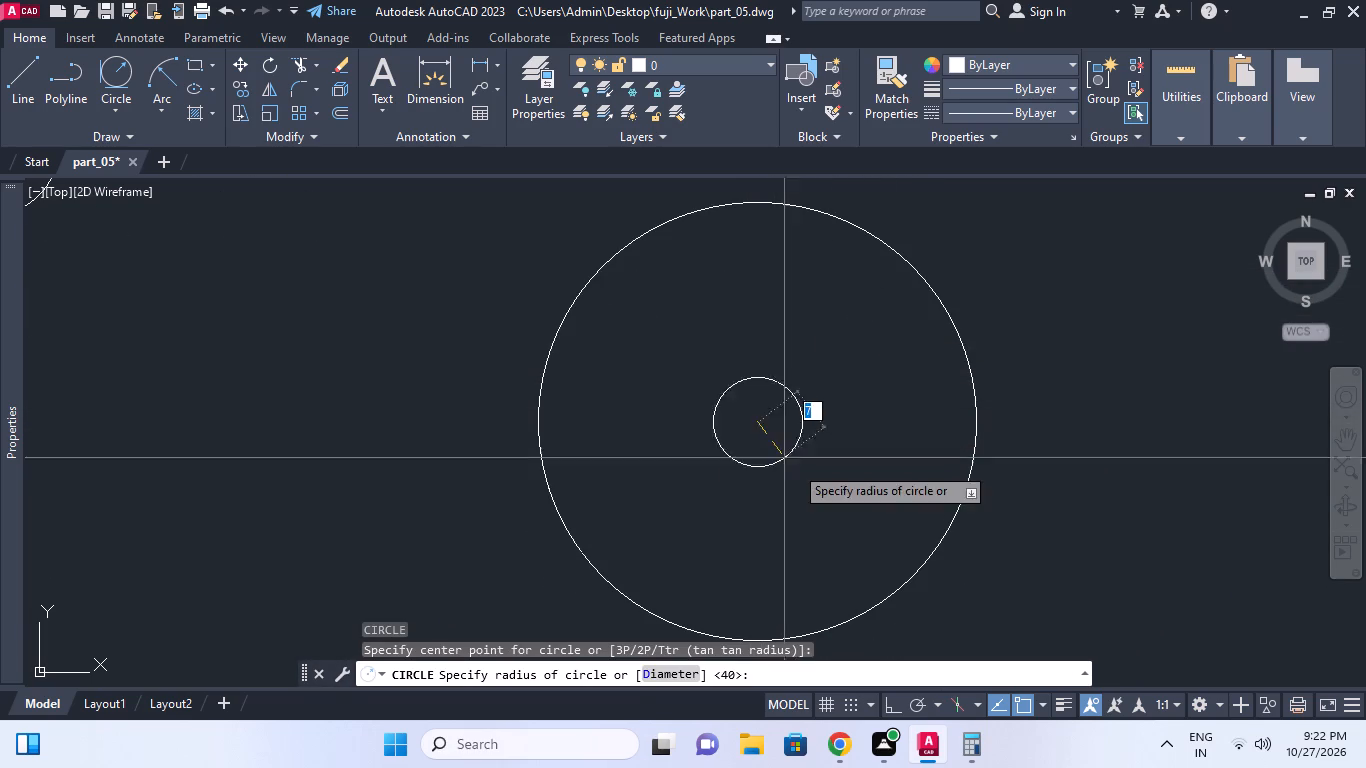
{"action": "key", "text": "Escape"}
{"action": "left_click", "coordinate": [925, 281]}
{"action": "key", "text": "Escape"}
Draw a circle of diameter 45 concentric with the diameter 65 circle.
{"action": "key", "text": "space"}
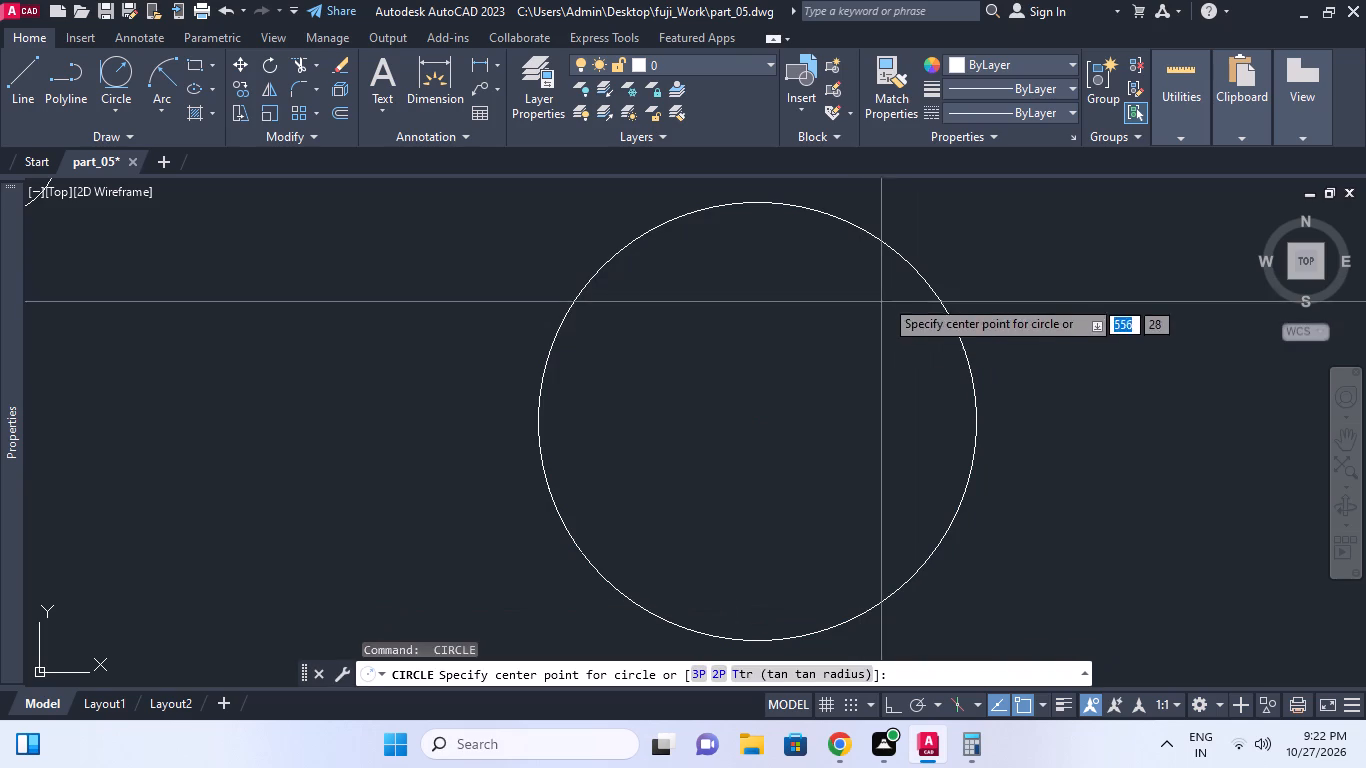
{"action": "left_click", "coordinate": [758, 420]}
{"action": "key", "text": "d"}
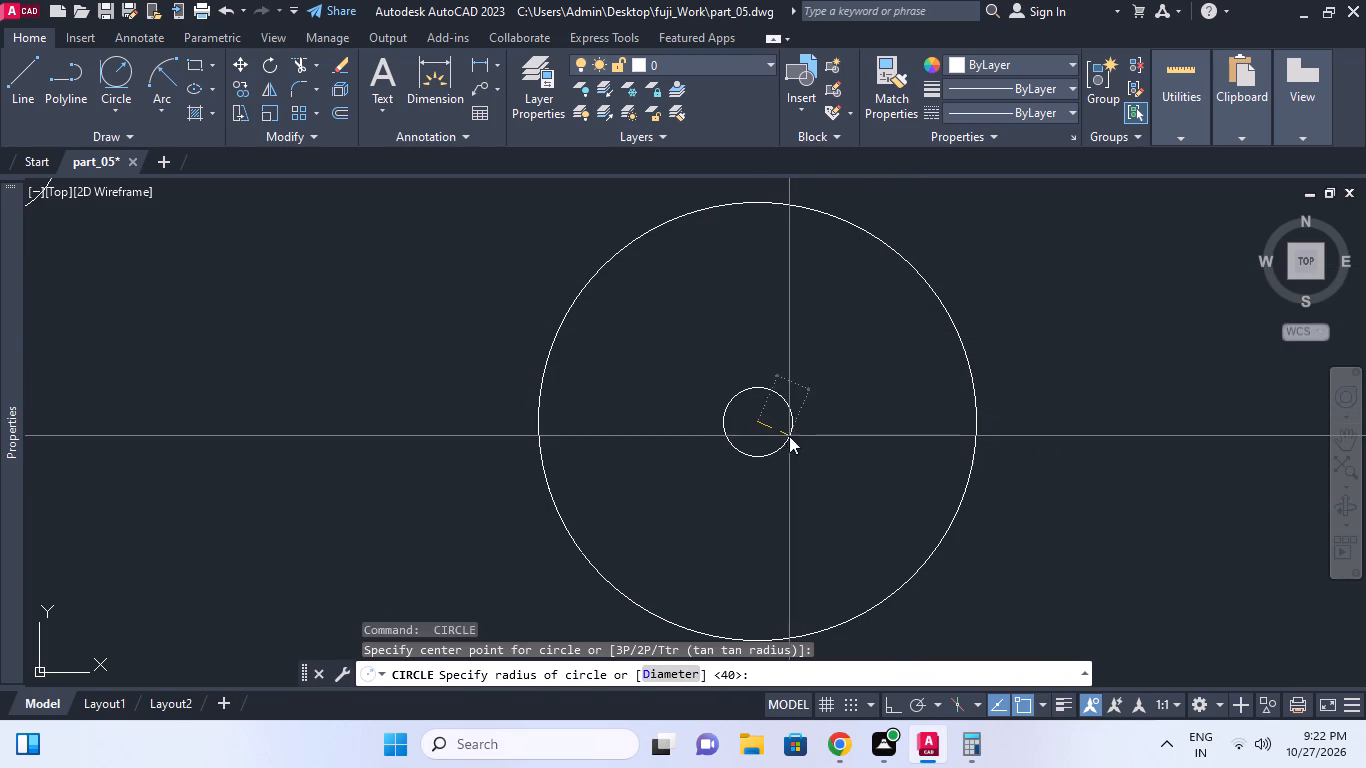
{"action": "key", "text": "space"}
{"action": "key", "text": "4"}
{"action": "key", "text": "5"}
{"action": "key", "text": "space"}
{"action": "middle_click", "coordinate": [833, 352]}
{"action": "scroll", "coordinate": [833, 352], "scroll_direction": "down", "scroll_amount": 1}
{"action": "key", "text": "Escape"}
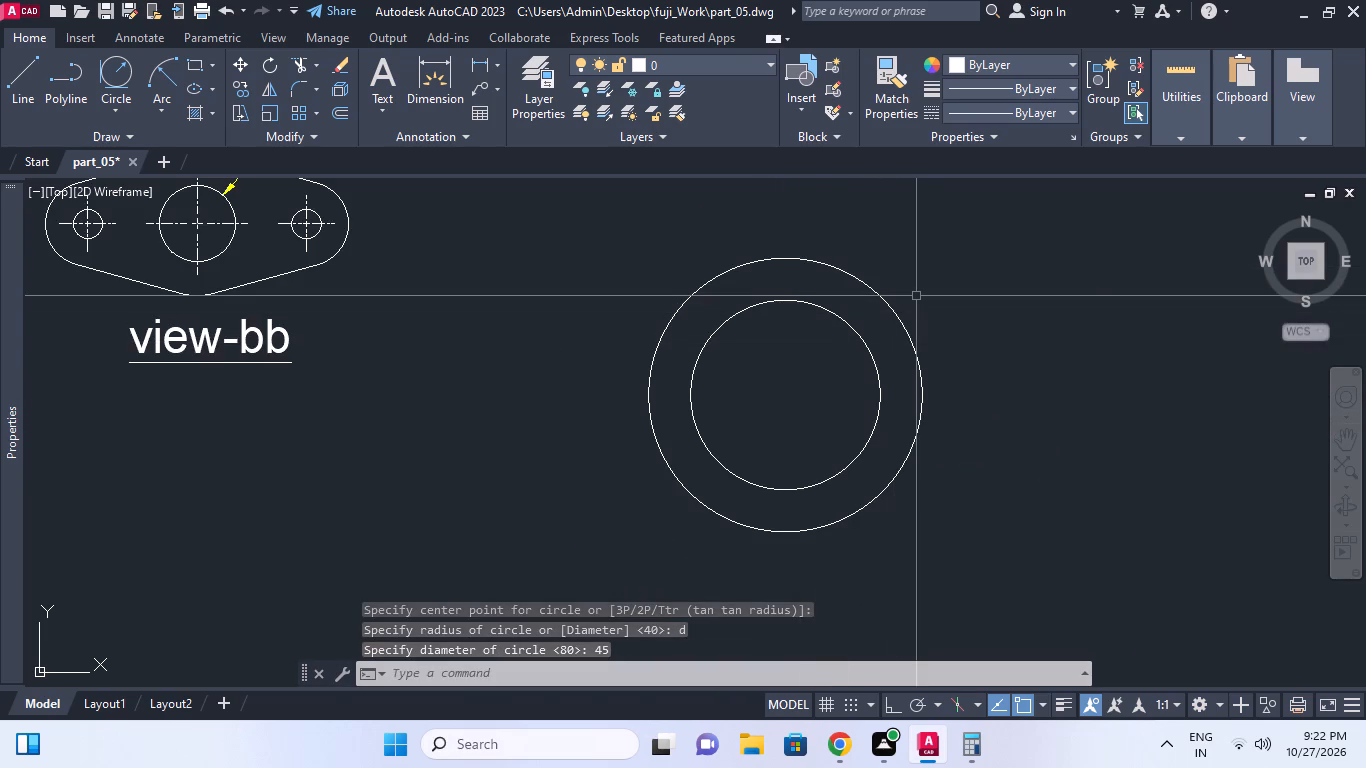
{"action": "key", "text": "Escape"}
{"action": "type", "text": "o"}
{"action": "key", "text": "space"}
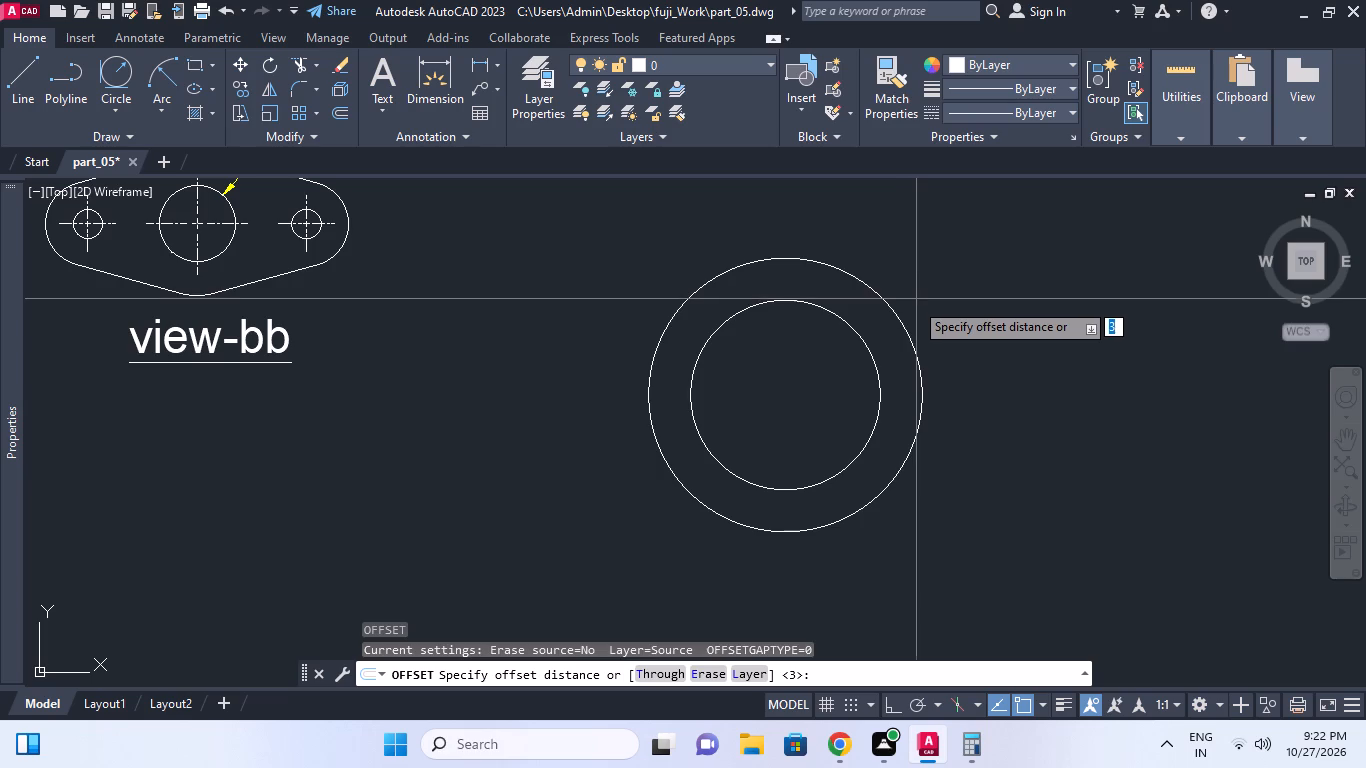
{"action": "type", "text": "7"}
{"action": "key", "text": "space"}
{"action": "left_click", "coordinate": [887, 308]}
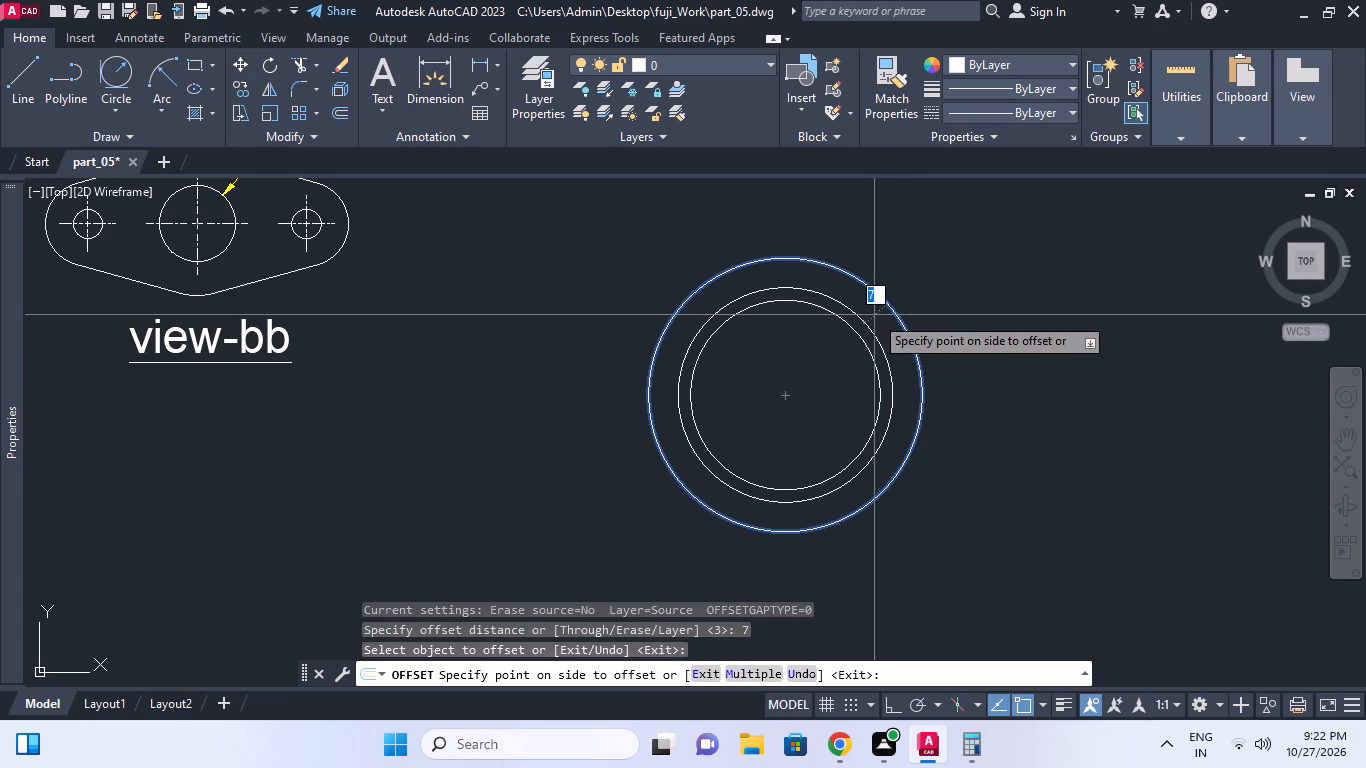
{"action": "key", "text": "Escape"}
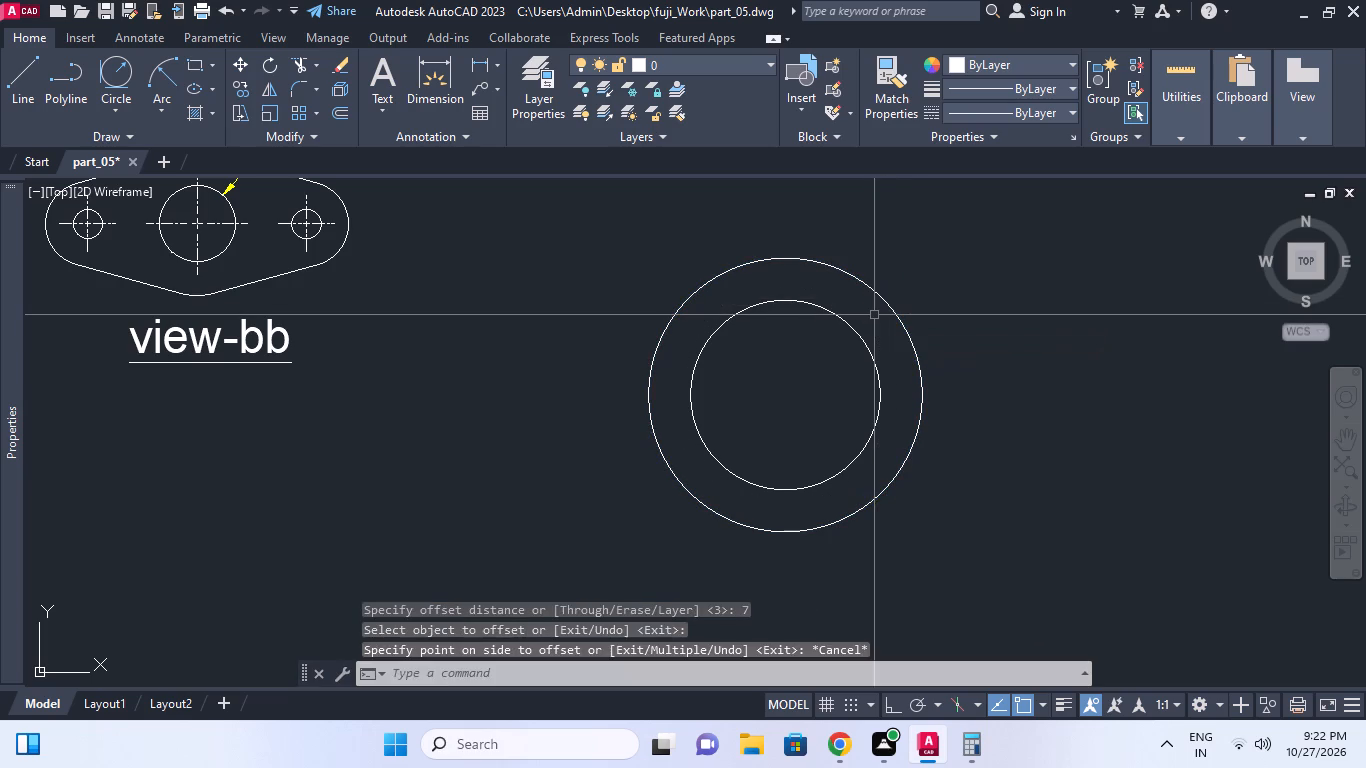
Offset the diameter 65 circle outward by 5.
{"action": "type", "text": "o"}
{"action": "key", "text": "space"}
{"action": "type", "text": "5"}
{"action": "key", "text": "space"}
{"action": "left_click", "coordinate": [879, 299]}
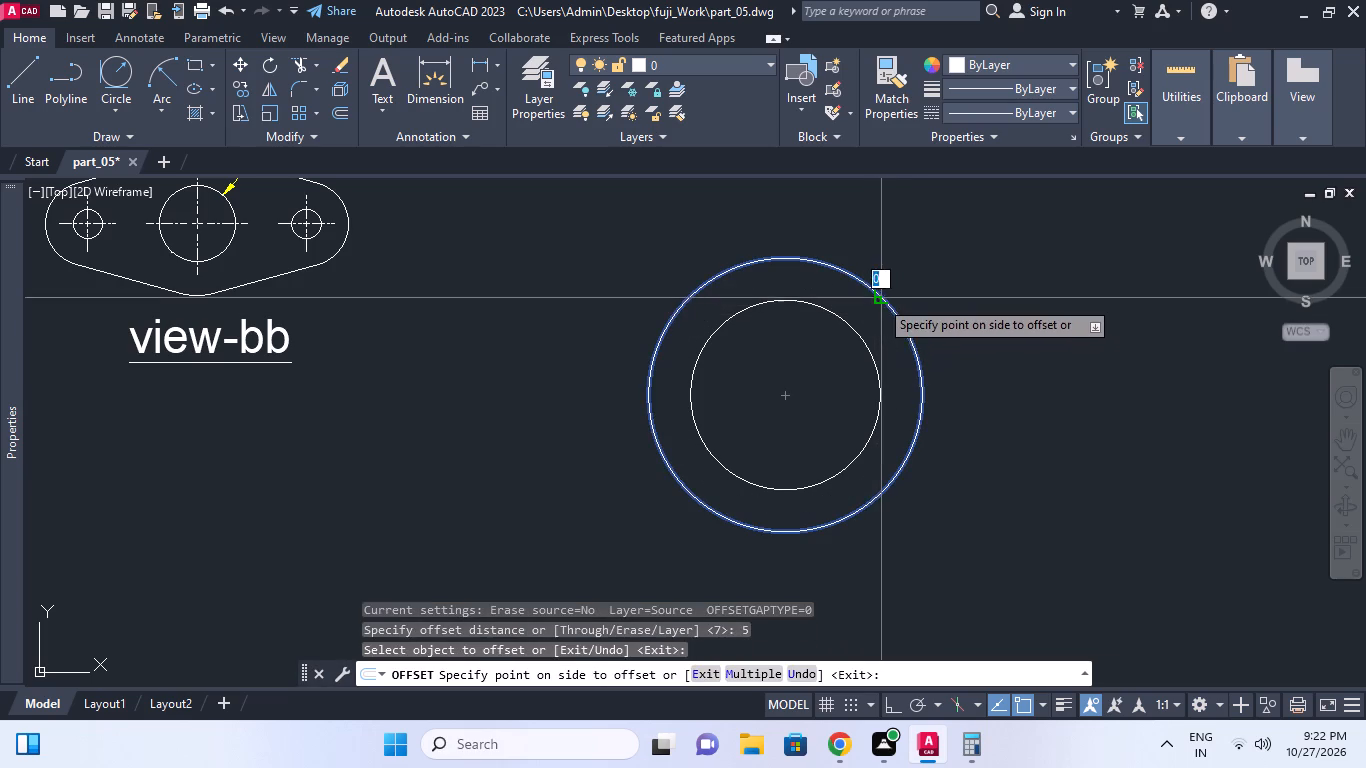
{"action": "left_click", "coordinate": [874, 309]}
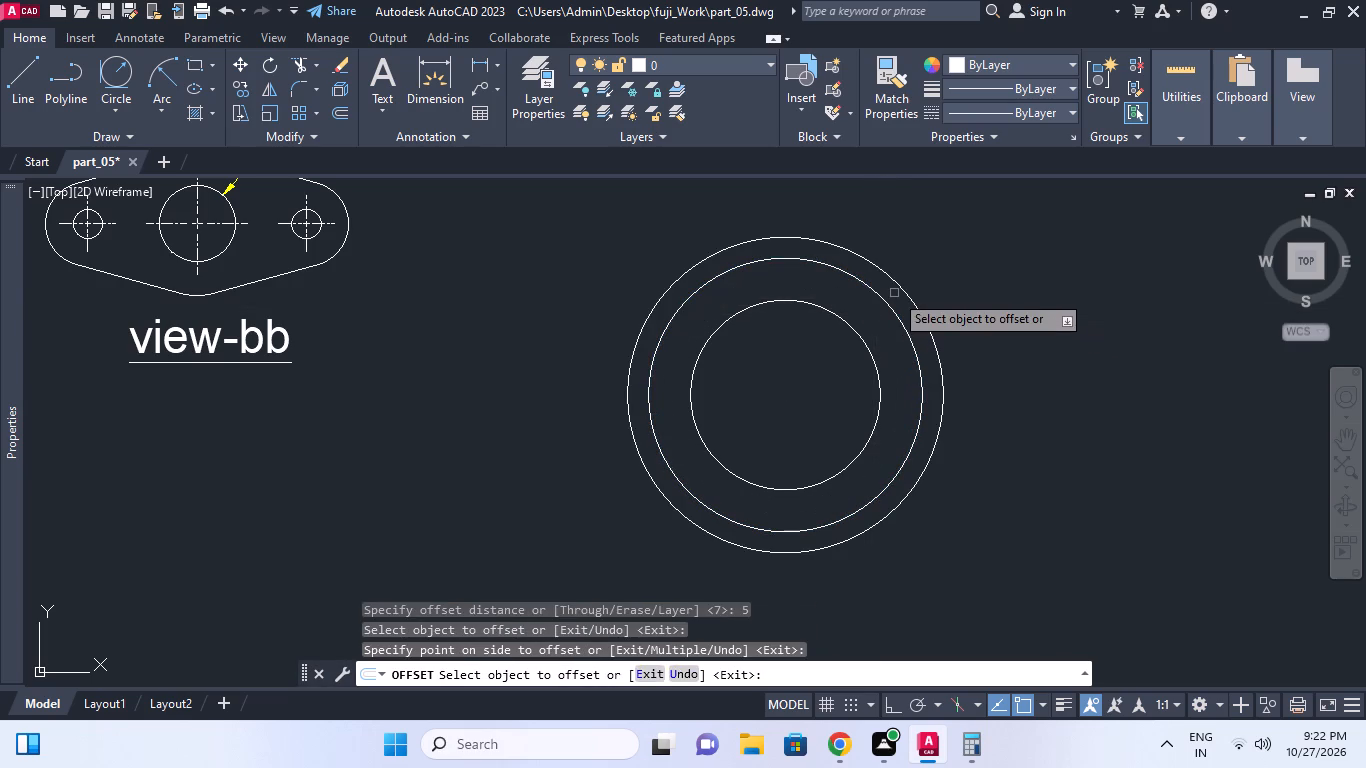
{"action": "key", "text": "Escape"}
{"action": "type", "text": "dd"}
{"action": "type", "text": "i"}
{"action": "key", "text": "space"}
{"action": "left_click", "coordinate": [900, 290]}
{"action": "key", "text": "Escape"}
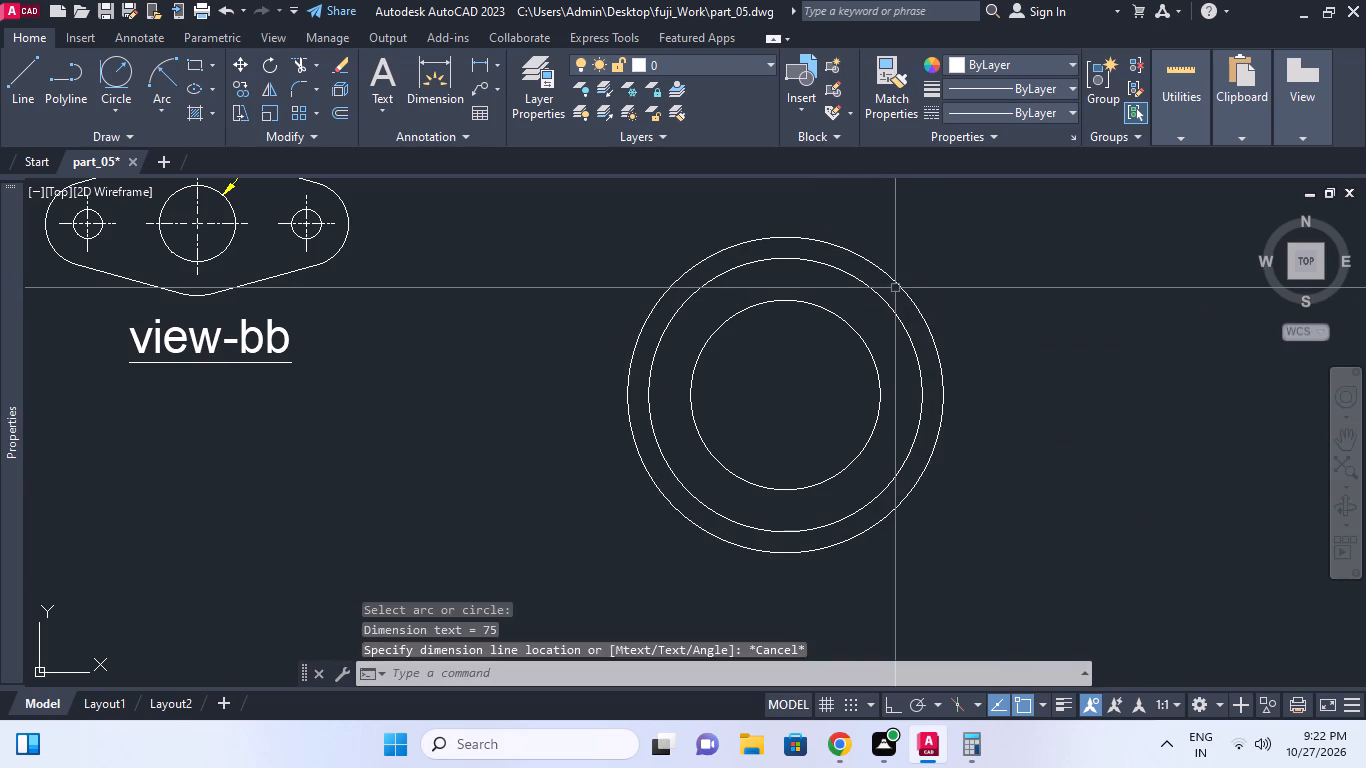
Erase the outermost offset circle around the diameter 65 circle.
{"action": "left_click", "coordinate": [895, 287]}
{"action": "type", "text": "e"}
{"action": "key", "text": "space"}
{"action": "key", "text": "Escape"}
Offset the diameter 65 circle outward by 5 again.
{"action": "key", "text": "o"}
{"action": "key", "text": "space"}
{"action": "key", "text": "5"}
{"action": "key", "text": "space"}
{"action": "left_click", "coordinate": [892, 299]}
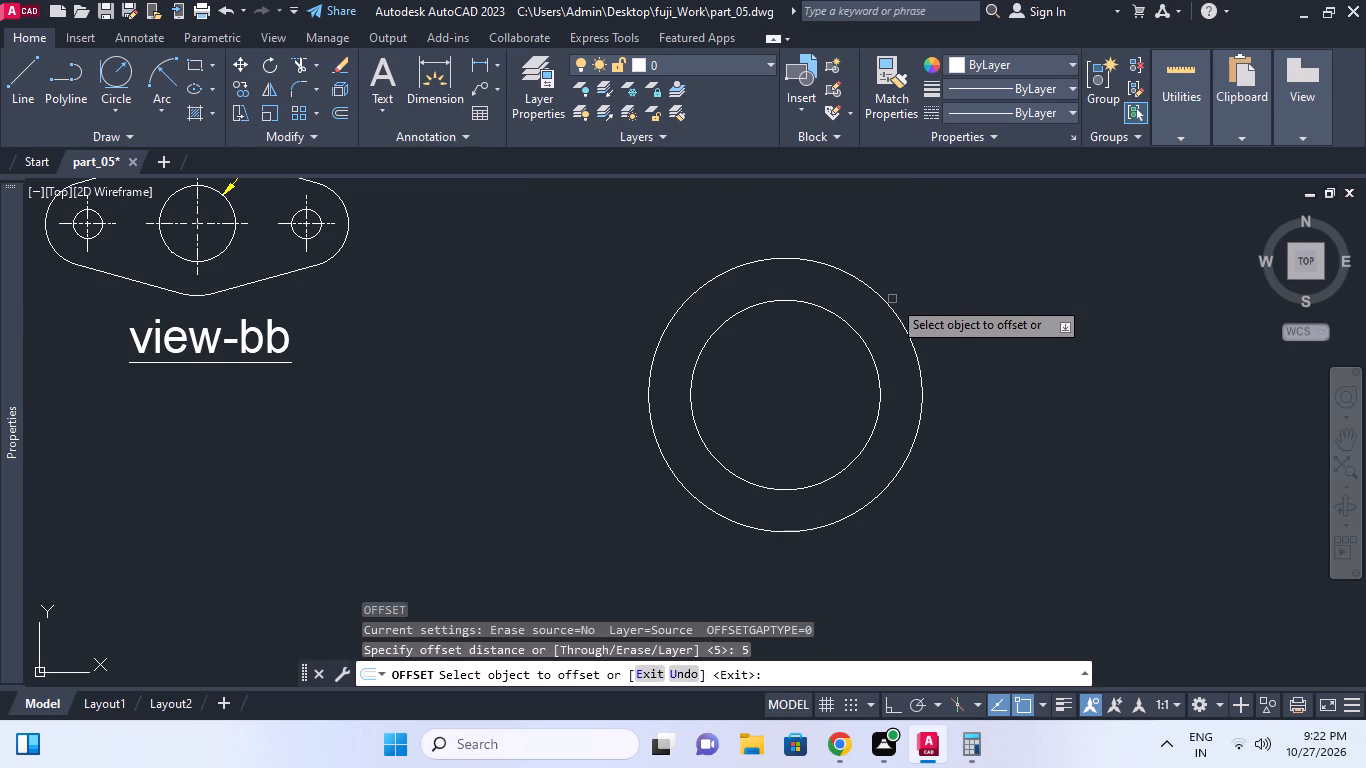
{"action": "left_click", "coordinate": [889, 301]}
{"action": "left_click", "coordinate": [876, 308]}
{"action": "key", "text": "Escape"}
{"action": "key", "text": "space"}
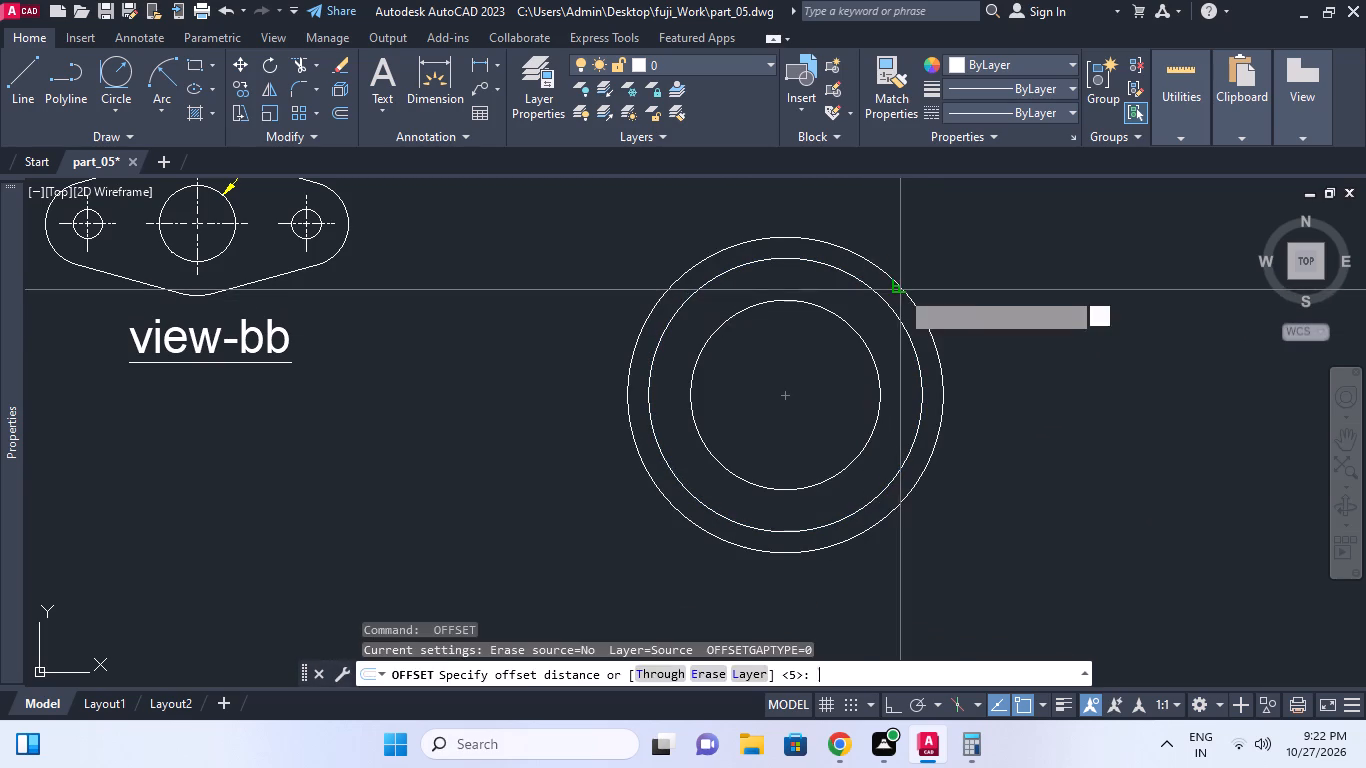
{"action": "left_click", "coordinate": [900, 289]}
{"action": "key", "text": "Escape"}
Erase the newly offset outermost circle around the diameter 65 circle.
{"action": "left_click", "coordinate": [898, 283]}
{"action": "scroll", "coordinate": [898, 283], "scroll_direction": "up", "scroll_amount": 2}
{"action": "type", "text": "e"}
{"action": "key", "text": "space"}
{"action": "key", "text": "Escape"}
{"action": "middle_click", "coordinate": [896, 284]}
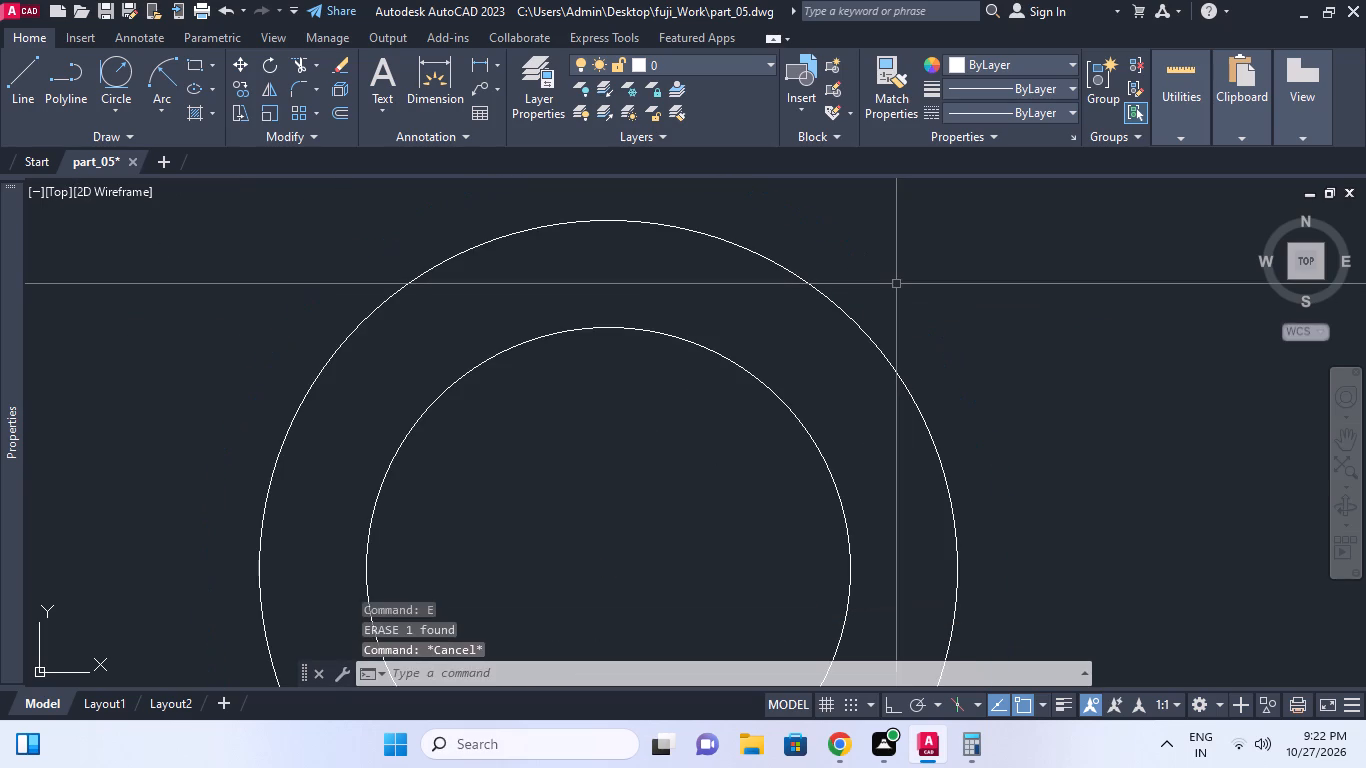
Offset the diameter 65 circle inward by 5 to create the bolt-hole pitch circle.
{"action": "type", "text": "o"}
{"action": "key", "text": "space"}
{"action": "key", "text": "5"}
{"action": "key", "text": "space"}
{"action": "left_click", "coordinate": [848, 325]}
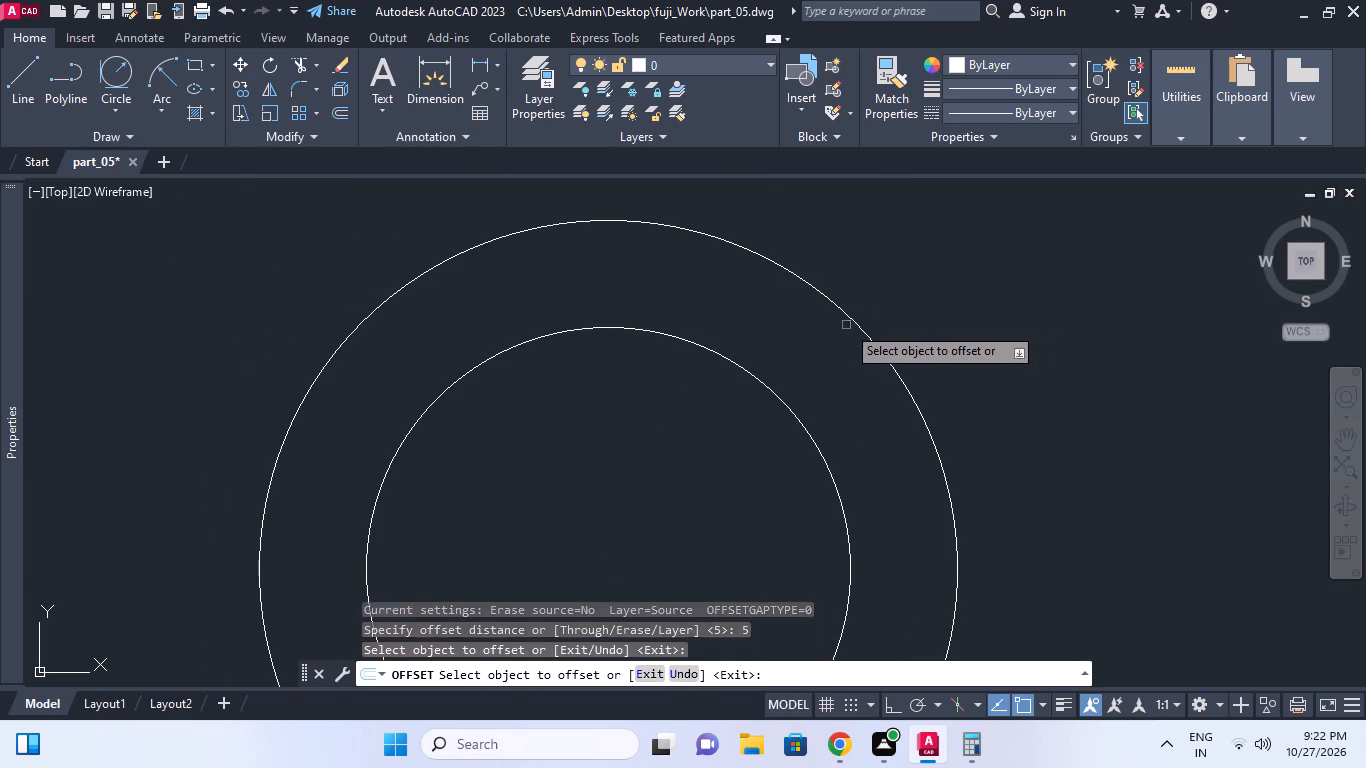
{"action": "left_click", "coordinate": [846, 314]}
{"action": "left_click", "coordinate": [816, 331]}
{"action": "scroll", "coordinate": [901, 319], "scroll_direction": "down", "scroll_amount": 1}
{"action": "middle_click", "coordinate": [901, 319]}
{"action": "key", "text": "Escape"}
{"action": "middle_click_drag", "start_coordinate": [909, 325], "coordinate": [917, 260]}
{"action": "scroll", "coordinate": [908, 320], "scroll_direction": "down", "scroll_amount": 1}
{"action": "key", "text": "Escape"}
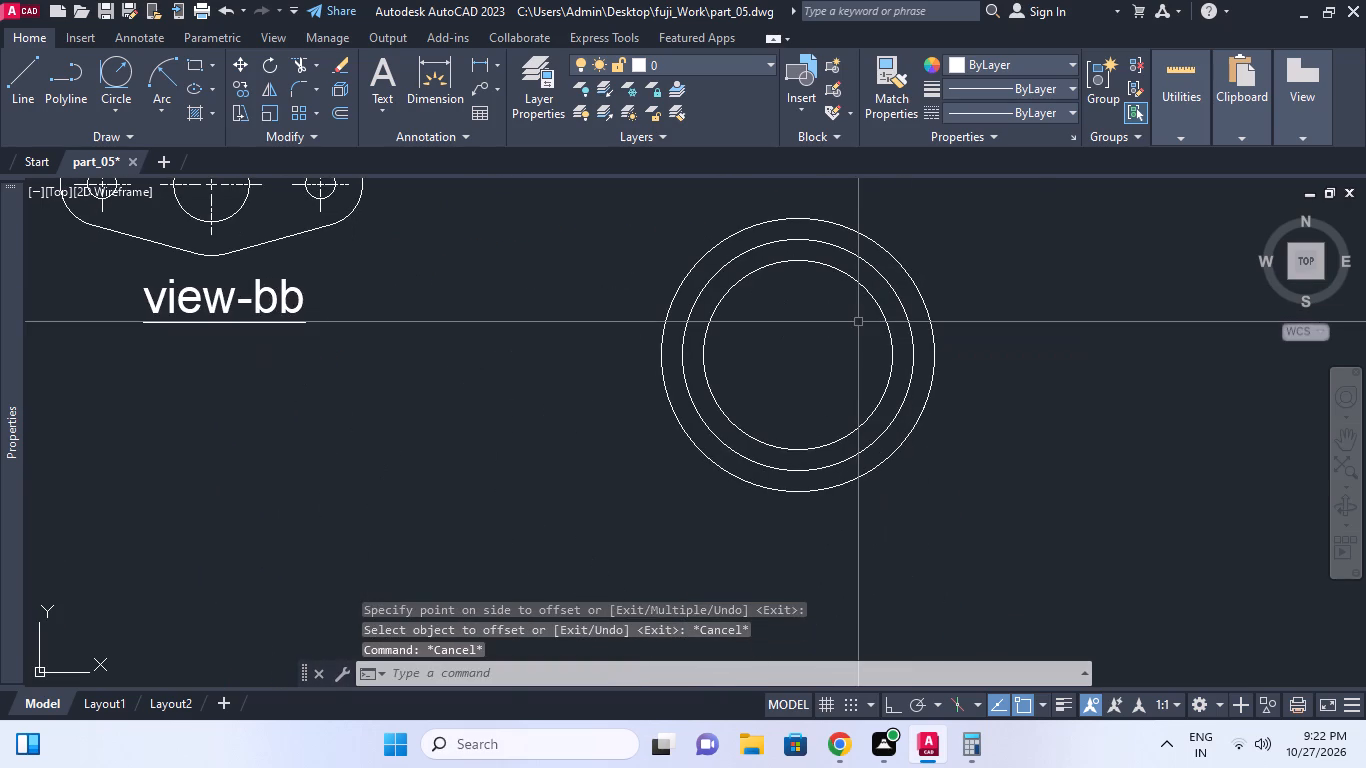
Draw a 45° line about 74 long from the circles' common centre outward to the upper right.
{"action": "middle_click_drag", "start_coordinate": [874, 345], "coordinate": [912, 311]}
{"action": "middle_click_drag", "start_coordinate": [892, 330], "coordinate": [891, 349]}
{"action": "key", "text": "Escape"}
{"action": "middle_click", "coordinate": [887, 346]}
{"action": "scroll", "coordinate": [887, 346], "scroll_direction": "down", "scroll_amount": 1}
{"action": "type", "text": "l"}
{"action": "key", "text": "space"}
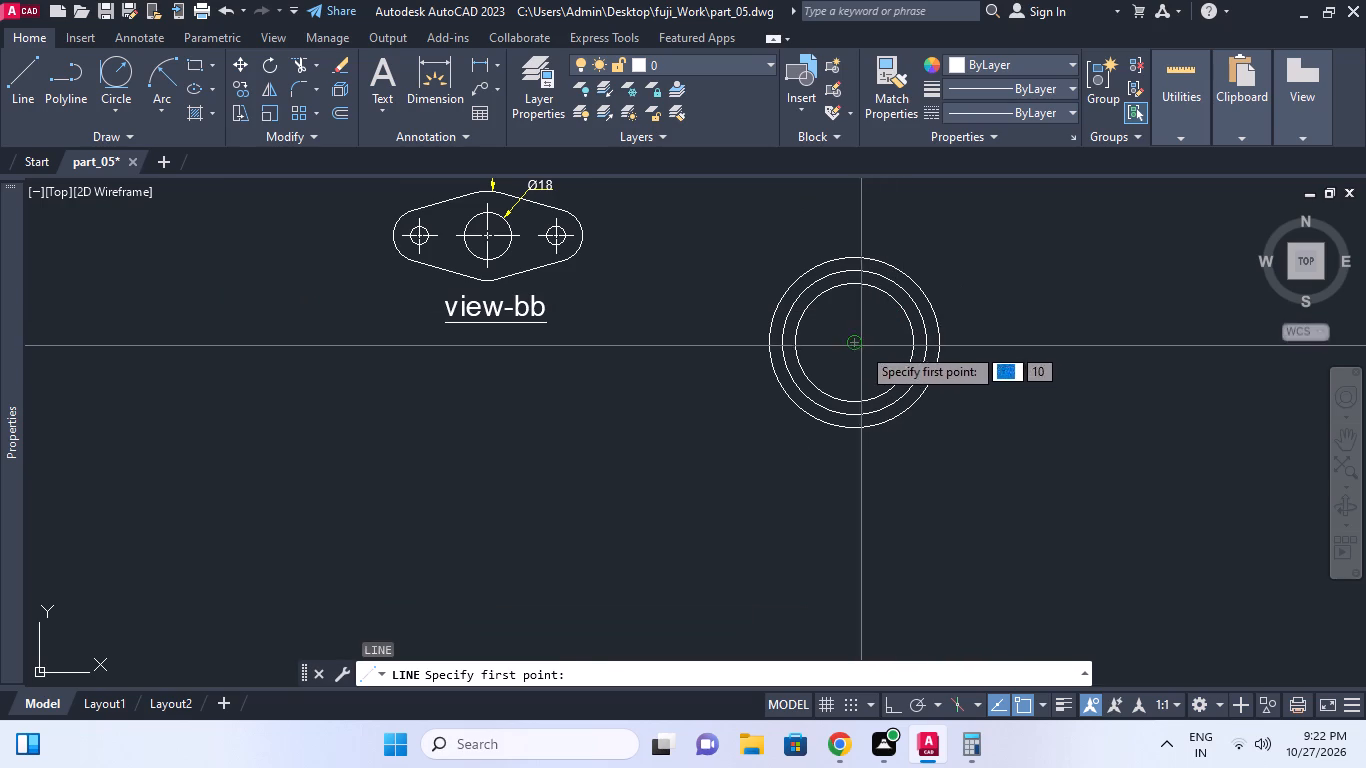
{"action": "left_click", "coordinate": [860, 343]}
{"action": "key", "text": "Tab"}
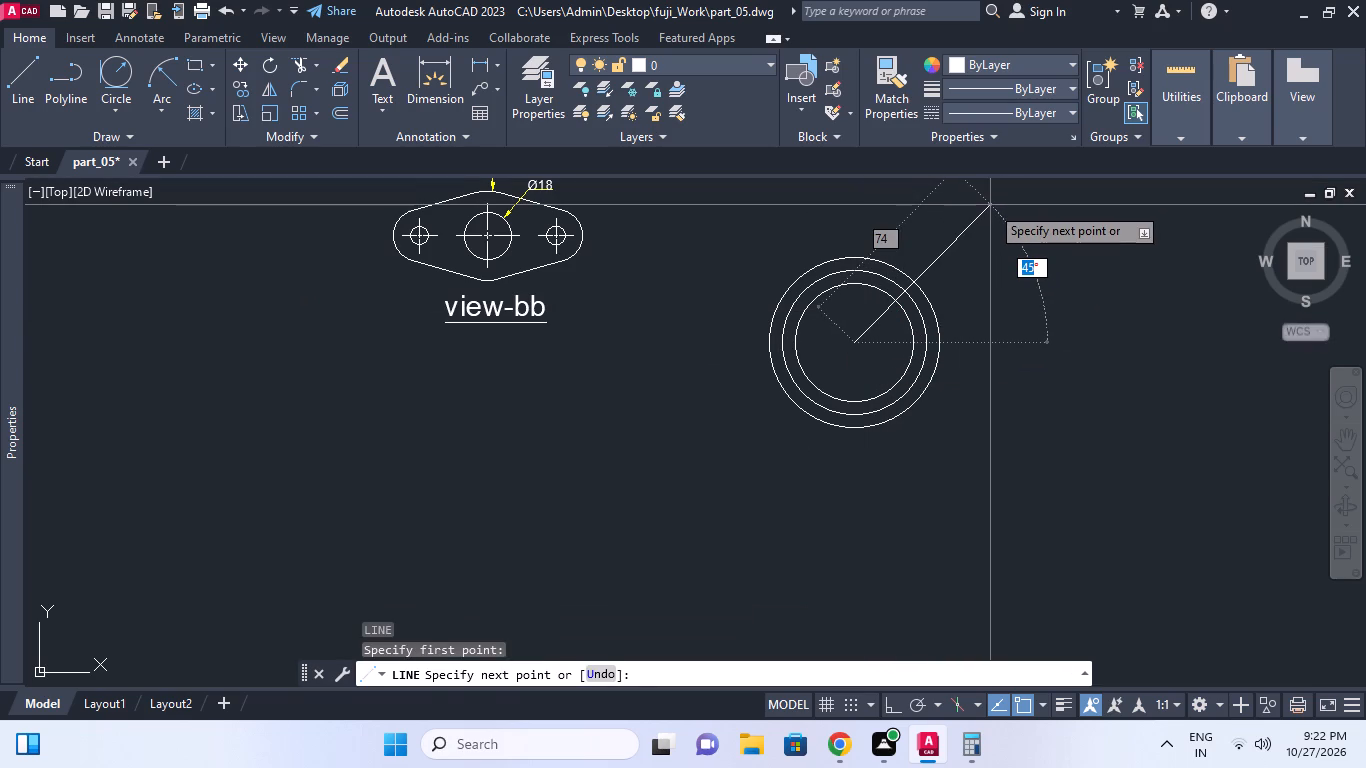
{"action": "type", "text": "45"}
{"action": "key", "text": "Return"}
{"action": "key", "text": "Escape"}
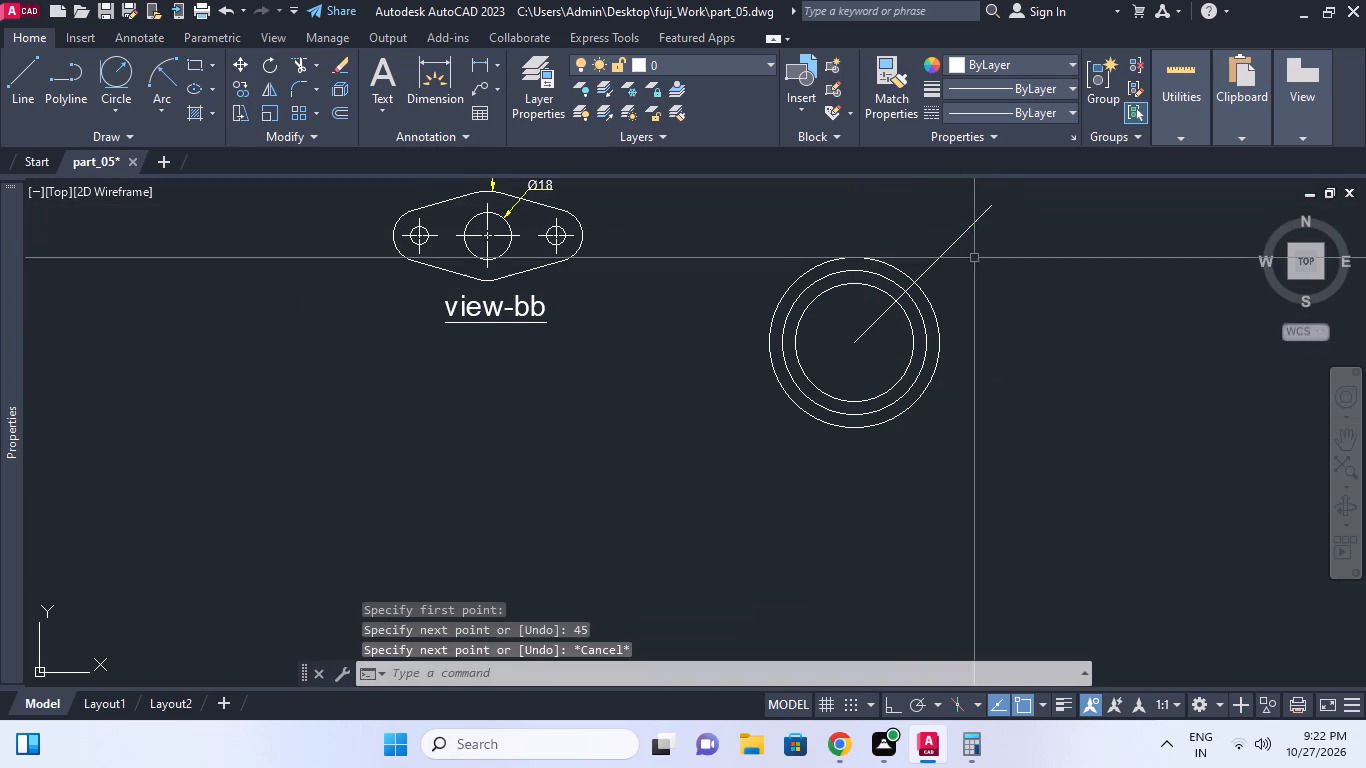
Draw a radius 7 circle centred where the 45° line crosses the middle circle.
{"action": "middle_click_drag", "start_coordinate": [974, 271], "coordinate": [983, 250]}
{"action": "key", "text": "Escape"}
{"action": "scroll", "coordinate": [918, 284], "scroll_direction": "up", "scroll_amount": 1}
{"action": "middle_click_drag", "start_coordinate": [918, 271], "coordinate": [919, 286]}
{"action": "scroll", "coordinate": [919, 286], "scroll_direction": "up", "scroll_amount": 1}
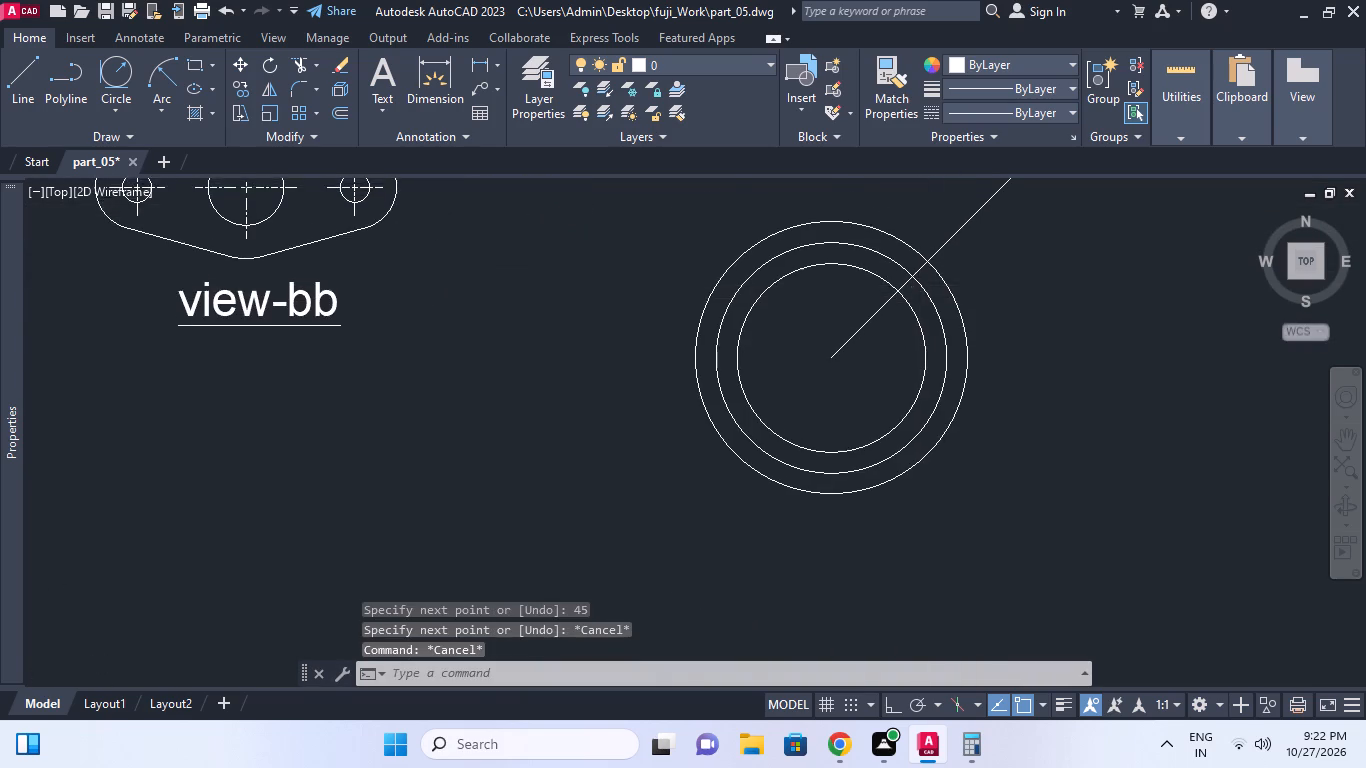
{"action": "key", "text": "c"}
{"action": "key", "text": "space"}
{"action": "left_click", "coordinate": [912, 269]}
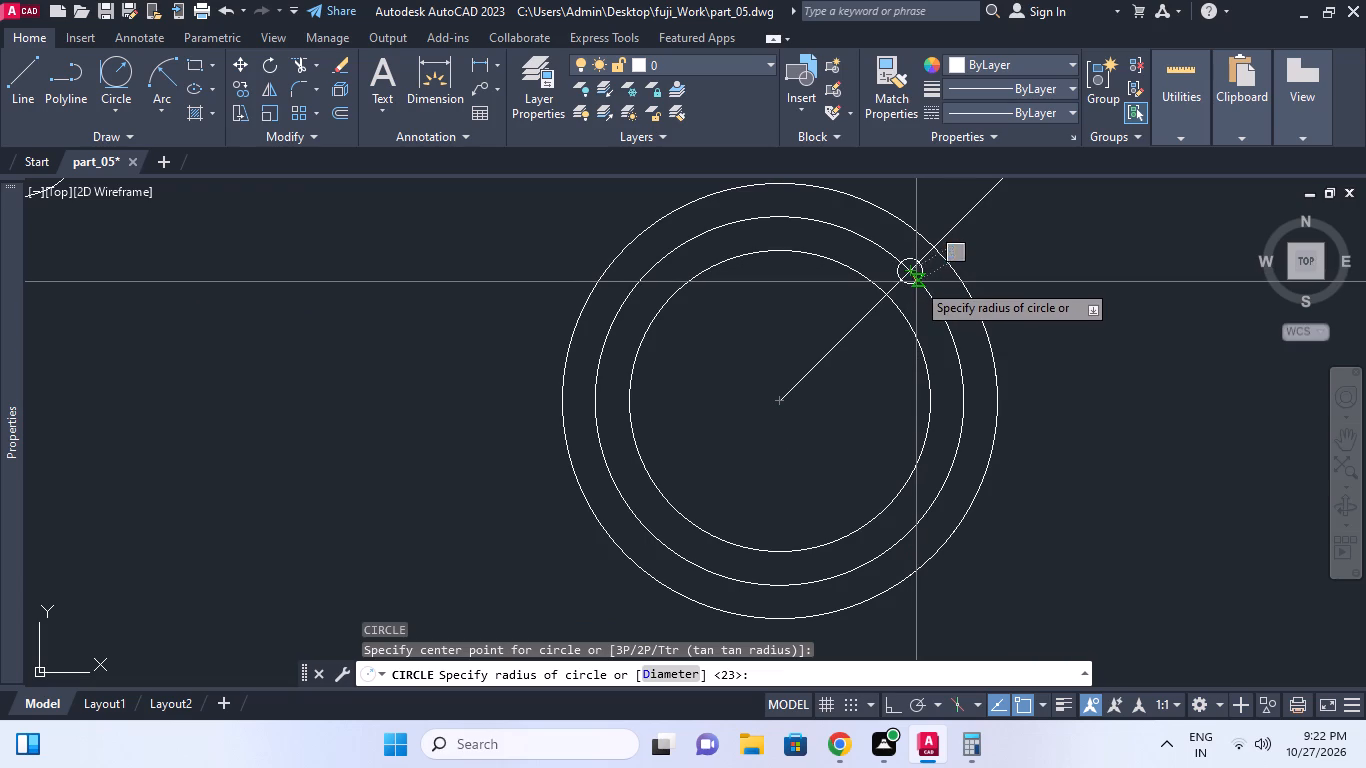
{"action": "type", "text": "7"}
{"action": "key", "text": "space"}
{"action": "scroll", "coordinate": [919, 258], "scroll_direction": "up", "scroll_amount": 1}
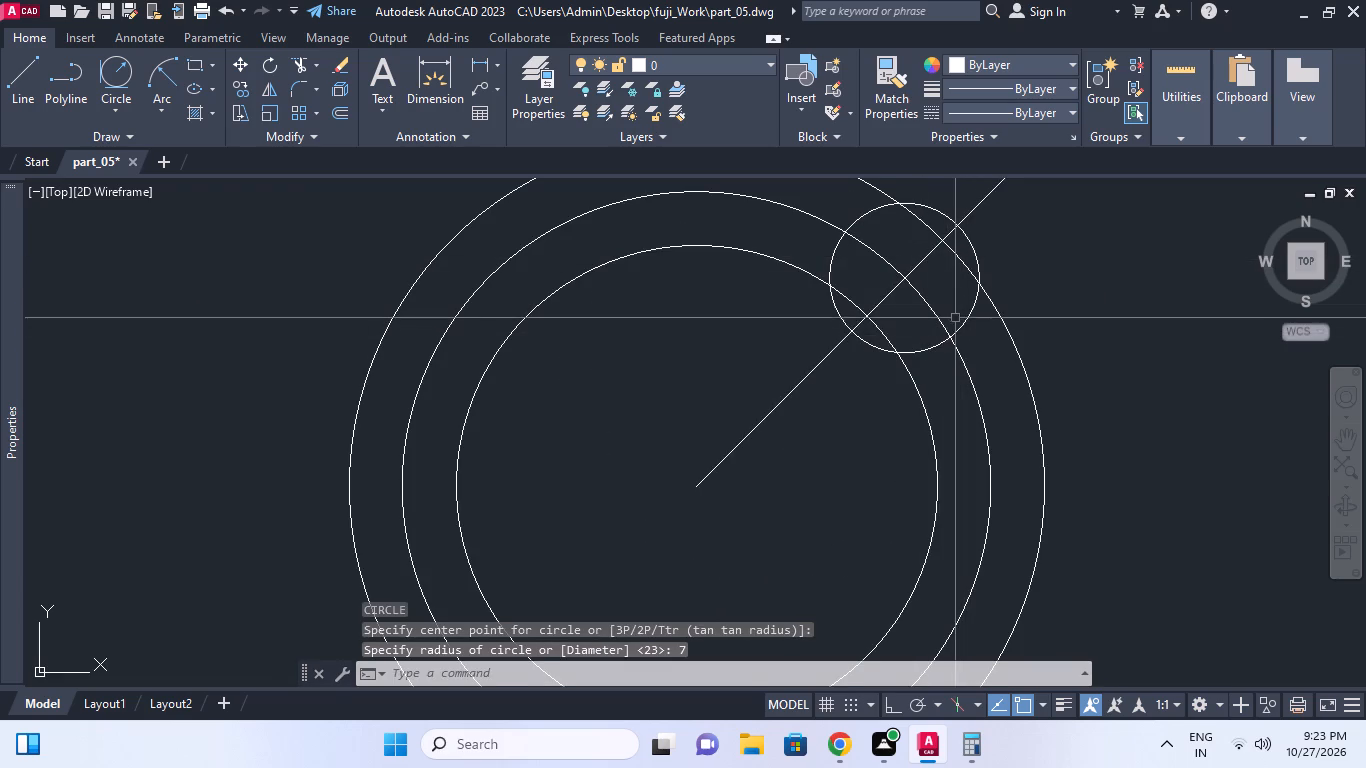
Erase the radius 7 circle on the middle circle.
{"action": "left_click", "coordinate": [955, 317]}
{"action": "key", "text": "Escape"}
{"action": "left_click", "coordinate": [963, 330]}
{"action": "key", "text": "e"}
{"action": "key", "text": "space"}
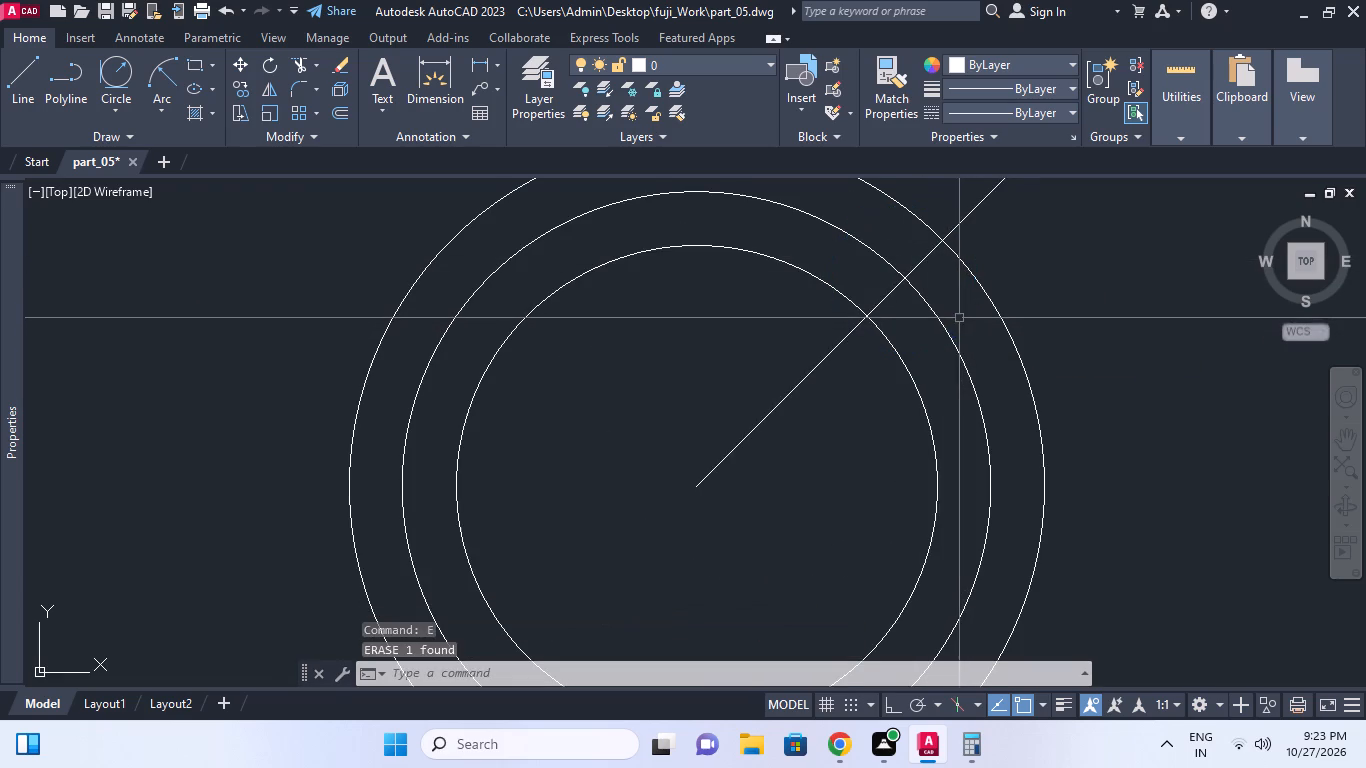
Draw a diameter 7 bolt-hole circle centred where the 45° line crosses the middle circle.
{"action": "middle_click", "coordinate": [949, 310]}
{"action": "key", "text": "c"}
{"action": "key", "text": "space"}
{"action": "left_click", "coordinate": [902, 280]}
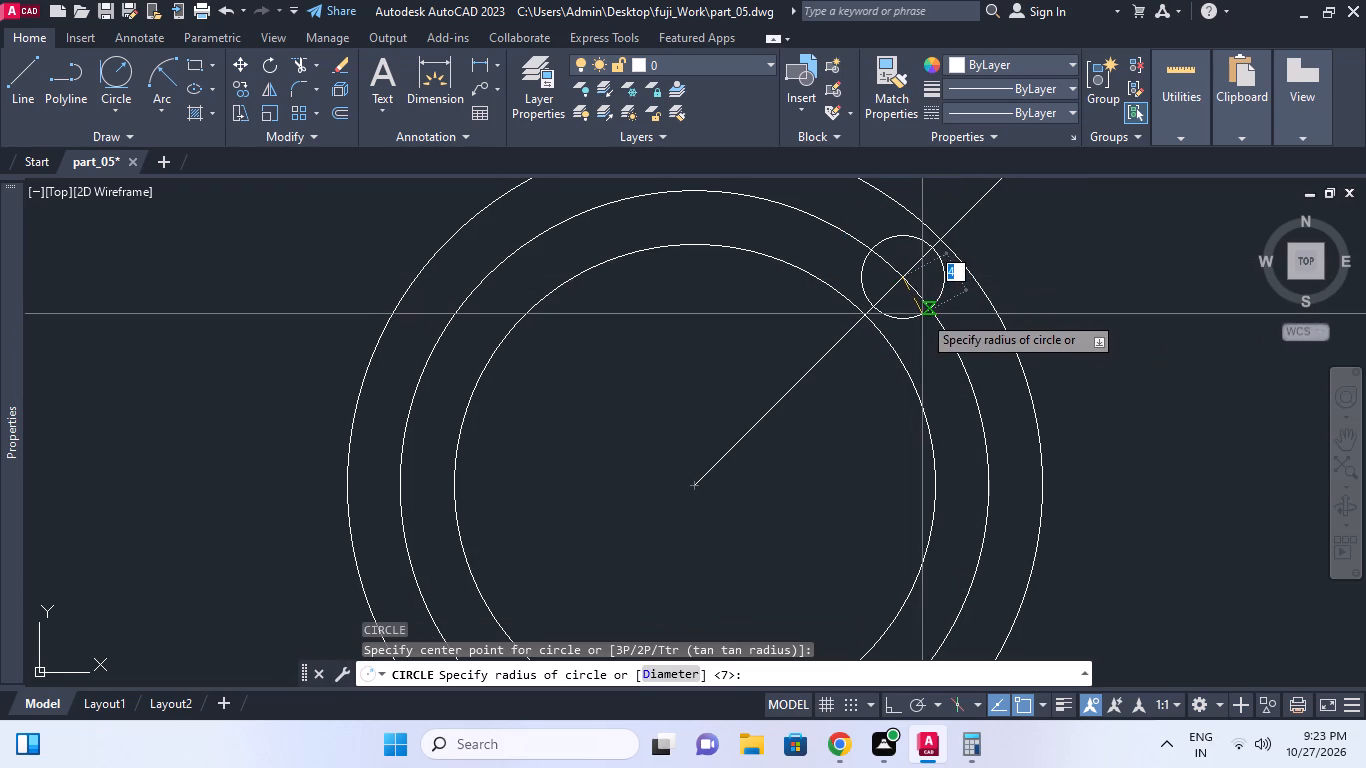
{"action": "key", "text": "d"}
{"action": "key", "text": "space"}
{"action": "type", "text": "7"}
{"action": "key", "text": "space"}
{"action": "middle_click_drag", "start_coordinate": [919, 286], "coordinate": [923, 300]}
{"action": "key", "text": "Escape"}
{"action": "middle_click", "coordinate": [939, 279]}
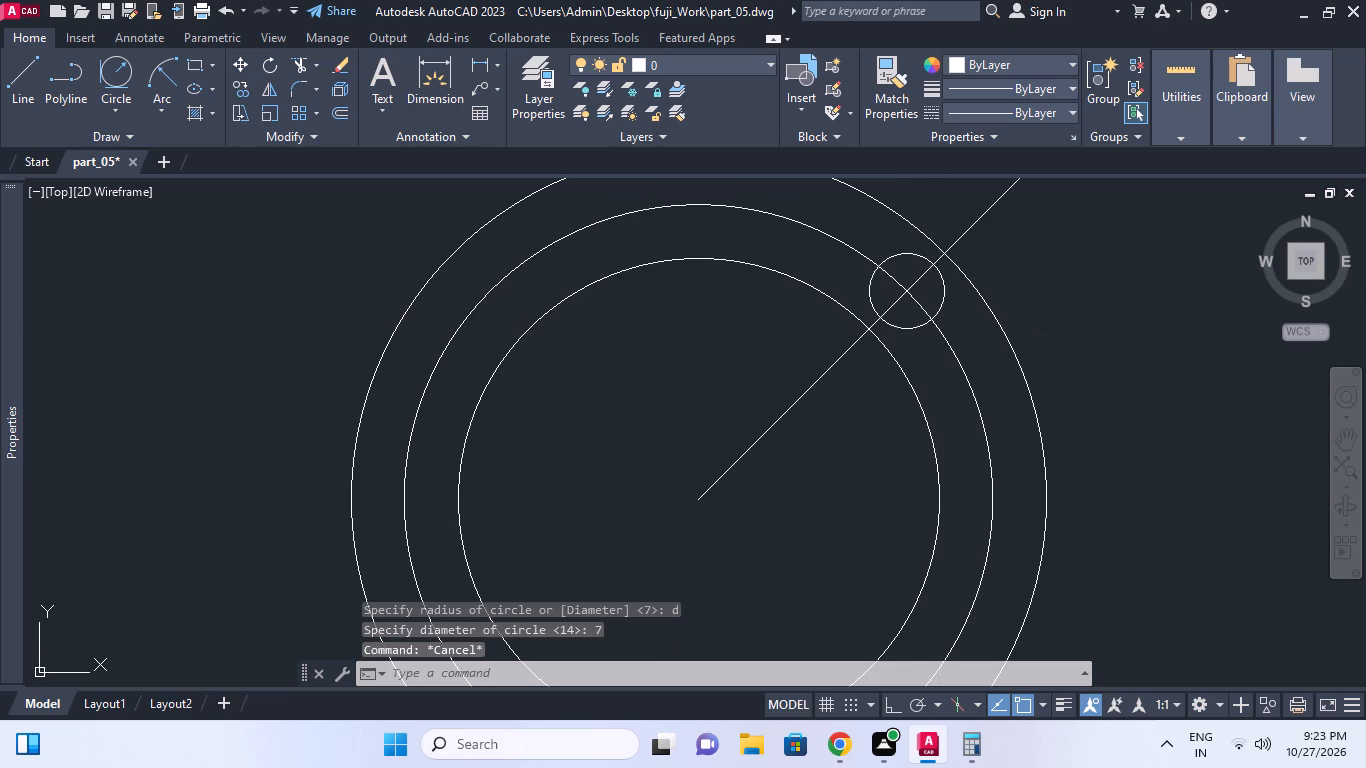
Draw a radius 10 circle centred where the 45° line crosses the diameter 65 circle.
{"action": "key", "text": "c"}
{"action": "key", "text": "space"}
{"action": "left_click", "coordinate": [941, 253]}
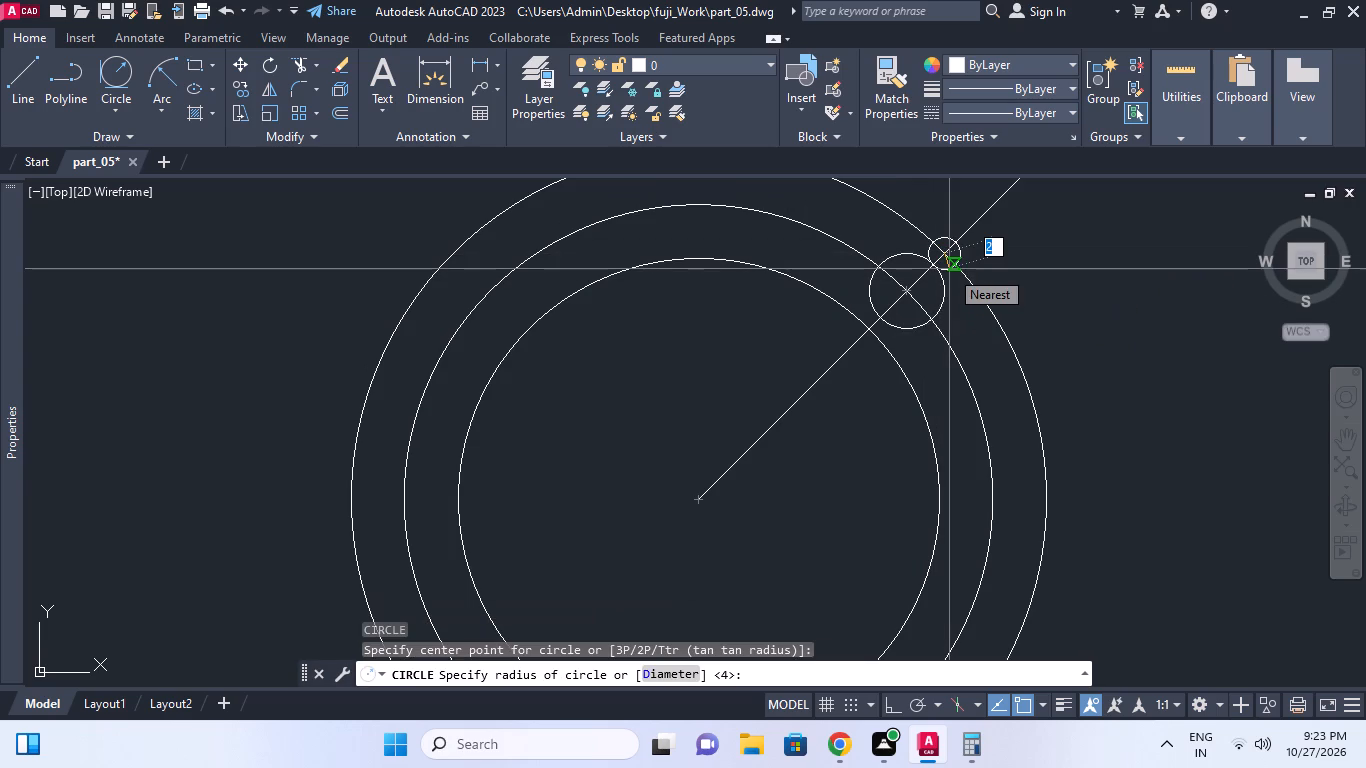
{"action": "type", "text": "10"}
{"action": "key", "text": "Return"}
{"action": "middle_click_drag", "start_coordinate": [952, 269], "coordinate": [953, 285]}
{"action": "scroll", "coordinate": [953, 285], "scroll_direction": "down", "scroll_amount": 1}
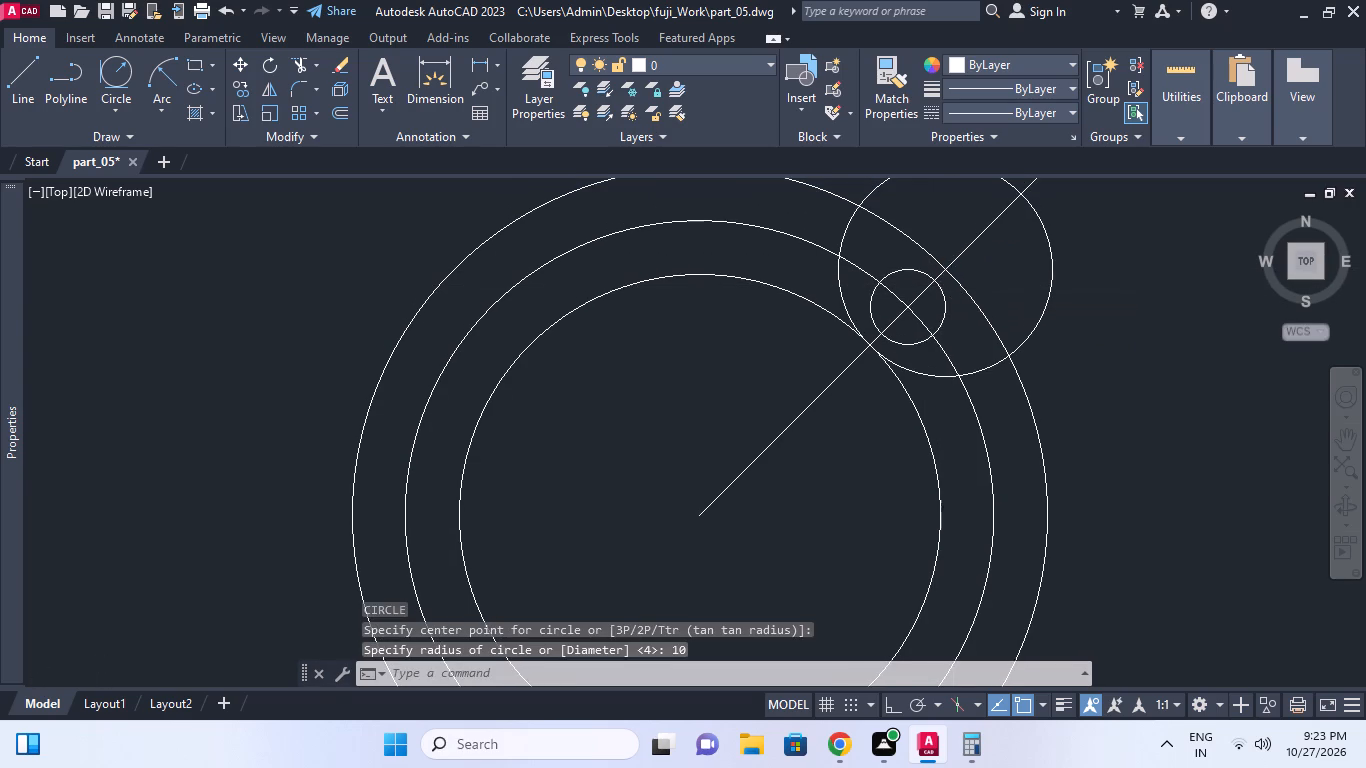
{"action": "key", "text": "Escape"}
{"action": "middle_click", "coordinate": [966, 277]}
{"action": "key", "text": "Escape"}
{"action": "middle_click", "coordinate": [925, 259]}
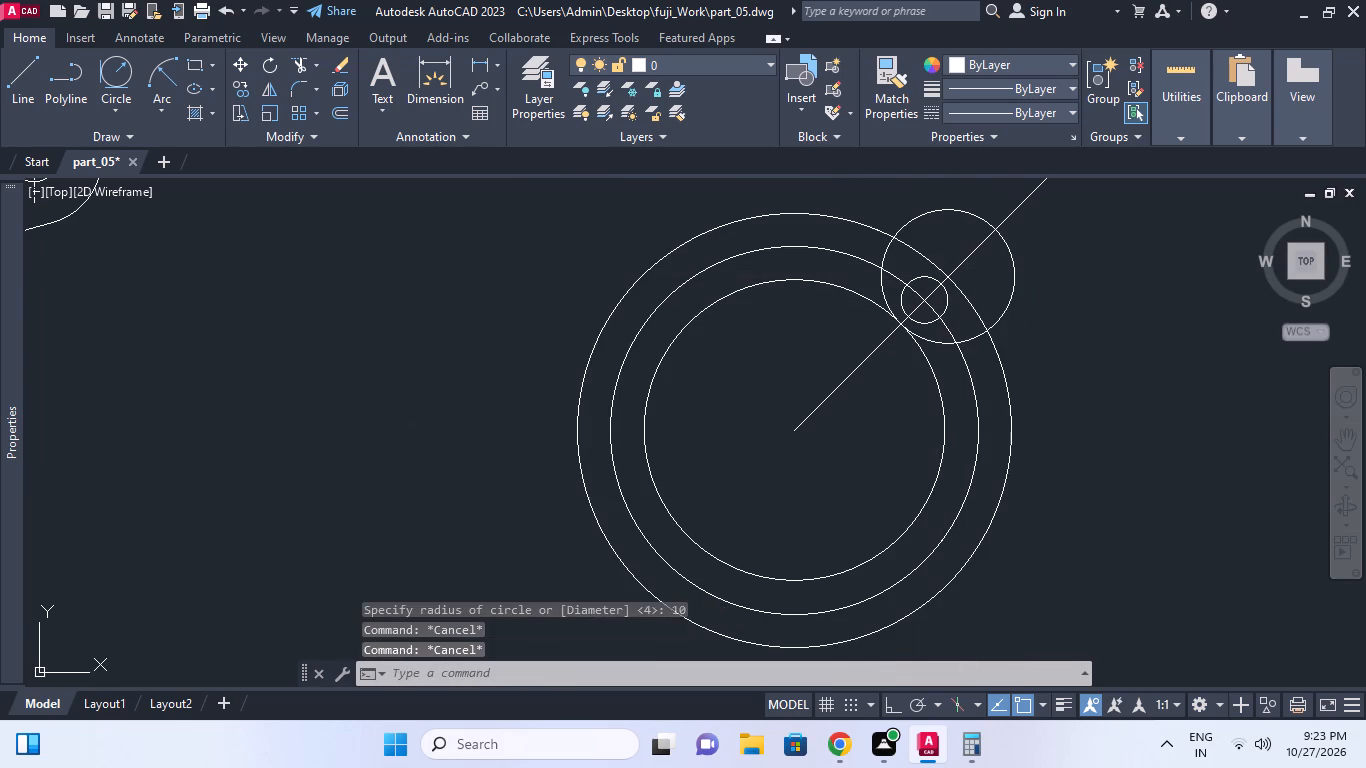
Trim away the part of the radius 10 circle lying inside the diameter 65 circle.
{"action": "key", "text": "Escape"}
{"action": "middle_click", "coordinate": [925, 263]}
{"action": "type", "text": "tr"}
{"action": "key", "text": "space"}
{"action": "scroll", "coordinate": [924, 263], "scroll_direction": "up", "scroll_amount": 2}
{"action": "left_click", "coordinate": [924, 252]}
{"action": "left_click", "coordinate": [919, 234]}
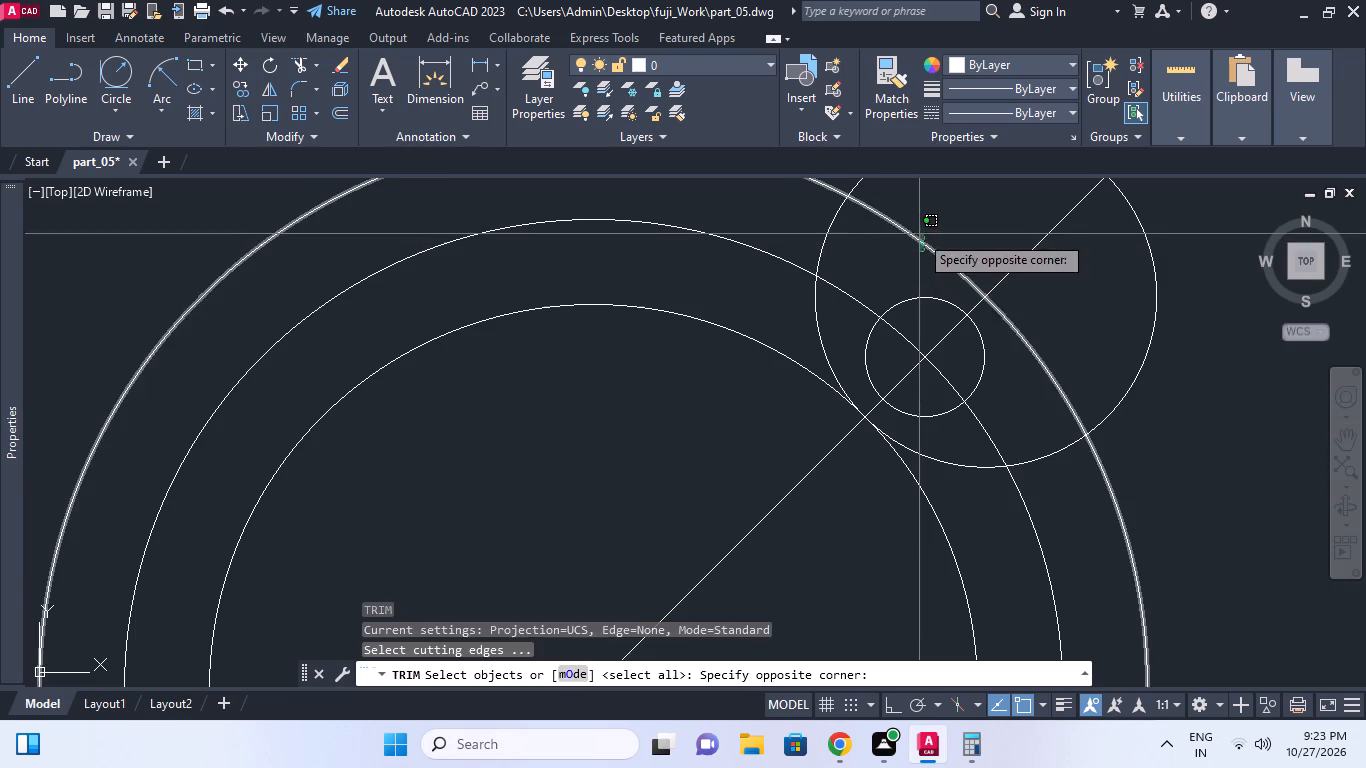
{"action": "key", "text": "space"}
{"action": "left_click", "coordinate": [834, 228]}
{"action": "scroll", "coordinate": [922, 293], "scroll_direction": "down", "scroll_amount": 2}
{"action": "middle_click", "coordinate": [922, 293]}
{"action": "key", "text": "Escape"}
{"action": "middle_click", "coordinate": [948, 299]}
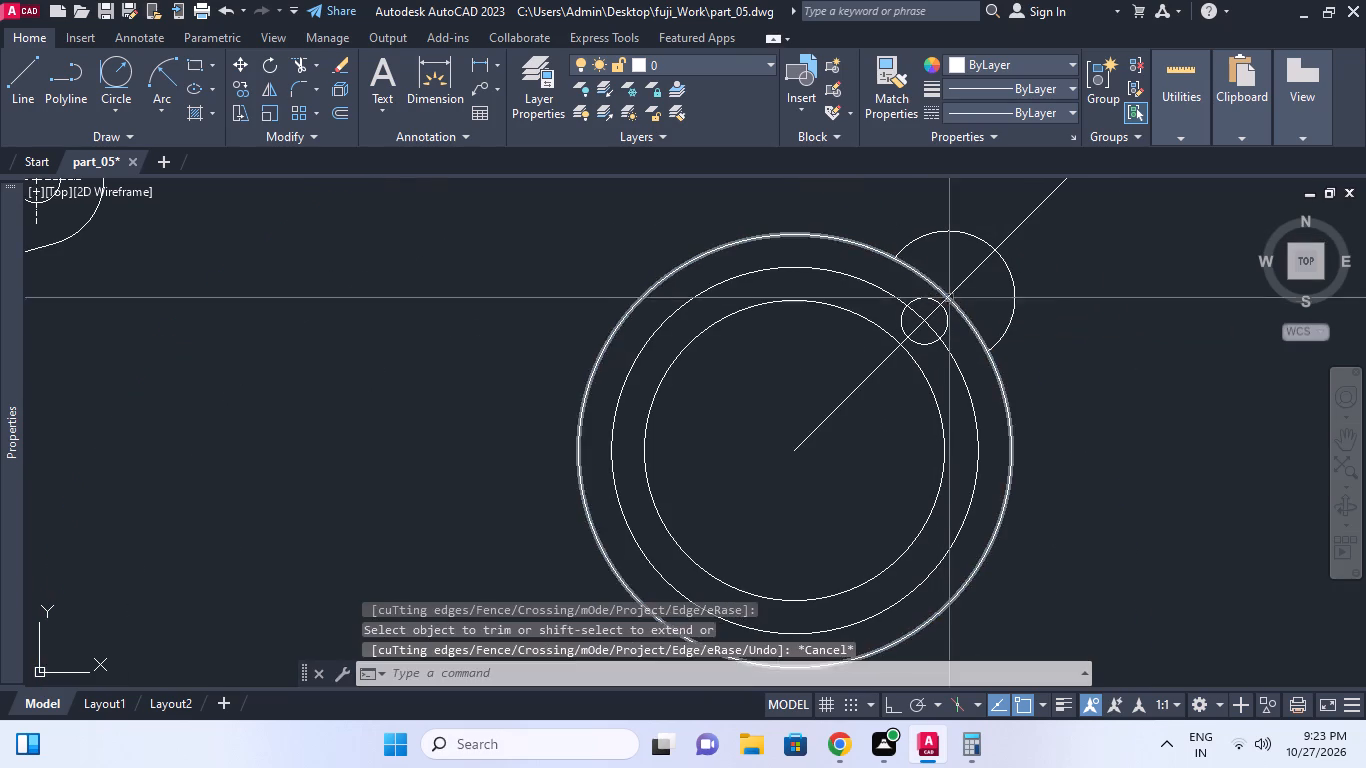
{"action": "key", "text": "Escape"}
Trim away the diameter 65 circle's segment inside the radius 10 lobe.
{"action": "key", "text": "space"}
{"action": "left_click", "coordinate": [936, 229]}
{"action": "key", "text": "space"}
{"action": "left_click", "coordinate": [917, 272]}
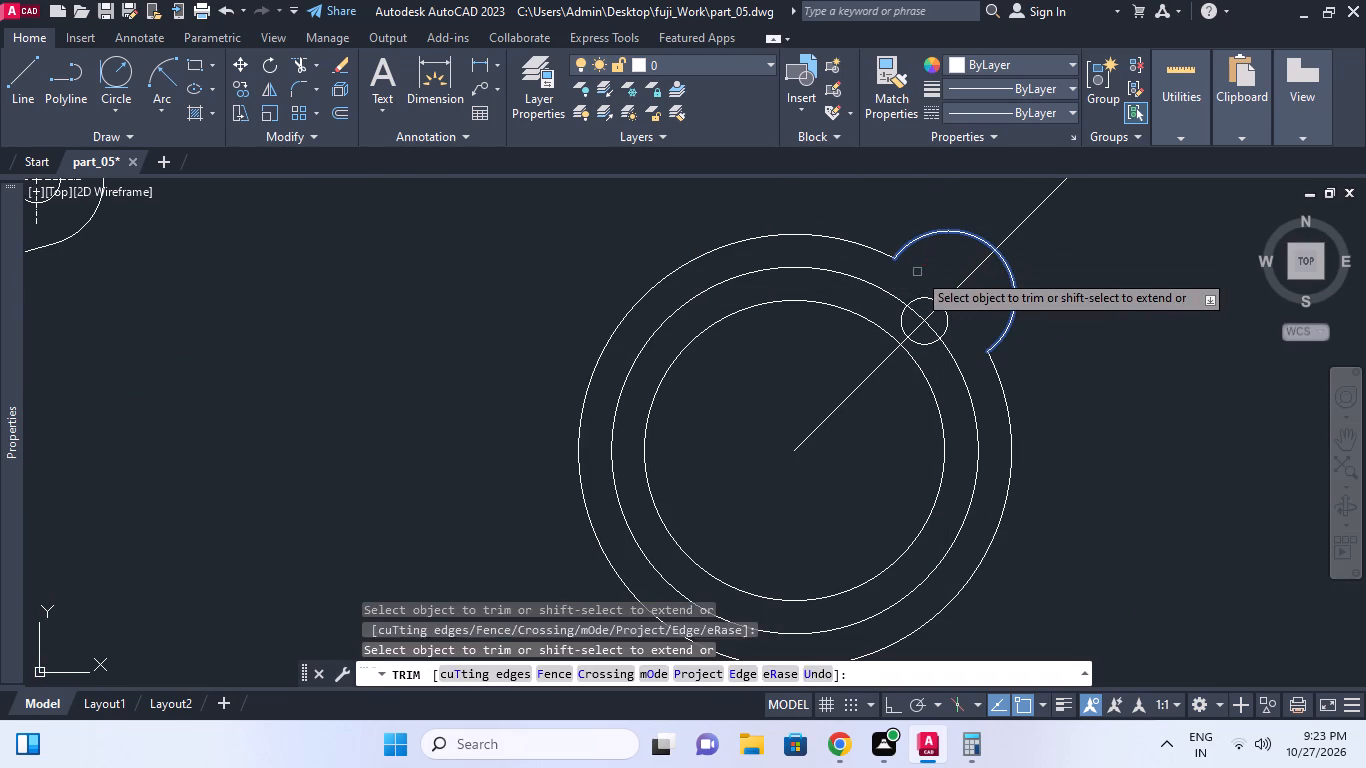
{"action": "key", "text": "Escape"}
Polar array the lobe arc and diameter 7 hole around the flange centre with 4 items over 360°.
{"action": "left_click", "coordinate": [931, 236]}
{"action": "left_click", "coordinate": [922, 296]}
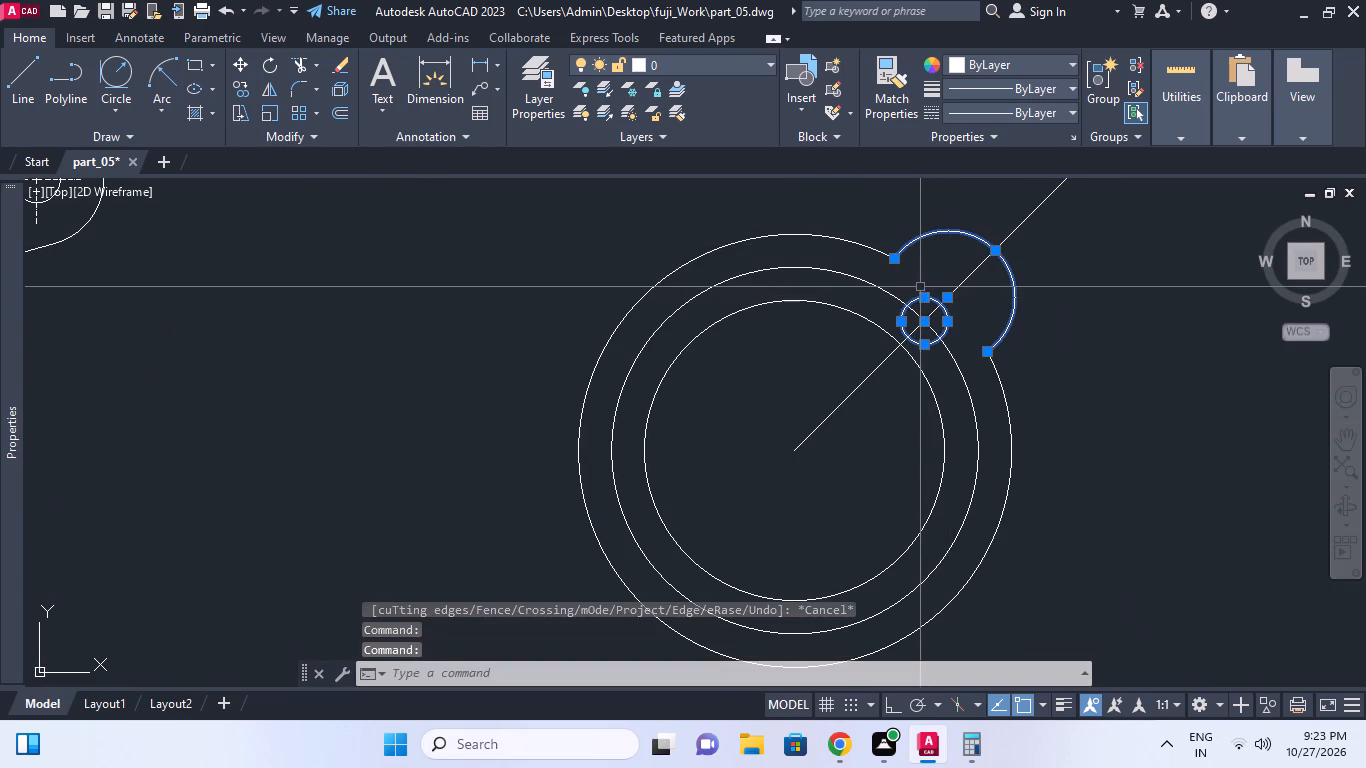
{"action": "key", "text": "a"}
{"action": "type", "text": "r"}
{"action": "key", "text": "space"}
{"action": "type", "text": "po"}
{"action": "key", "text": "space"}
{"action": "type", "text": "cen"}
{"action": "key", "text": "space"}
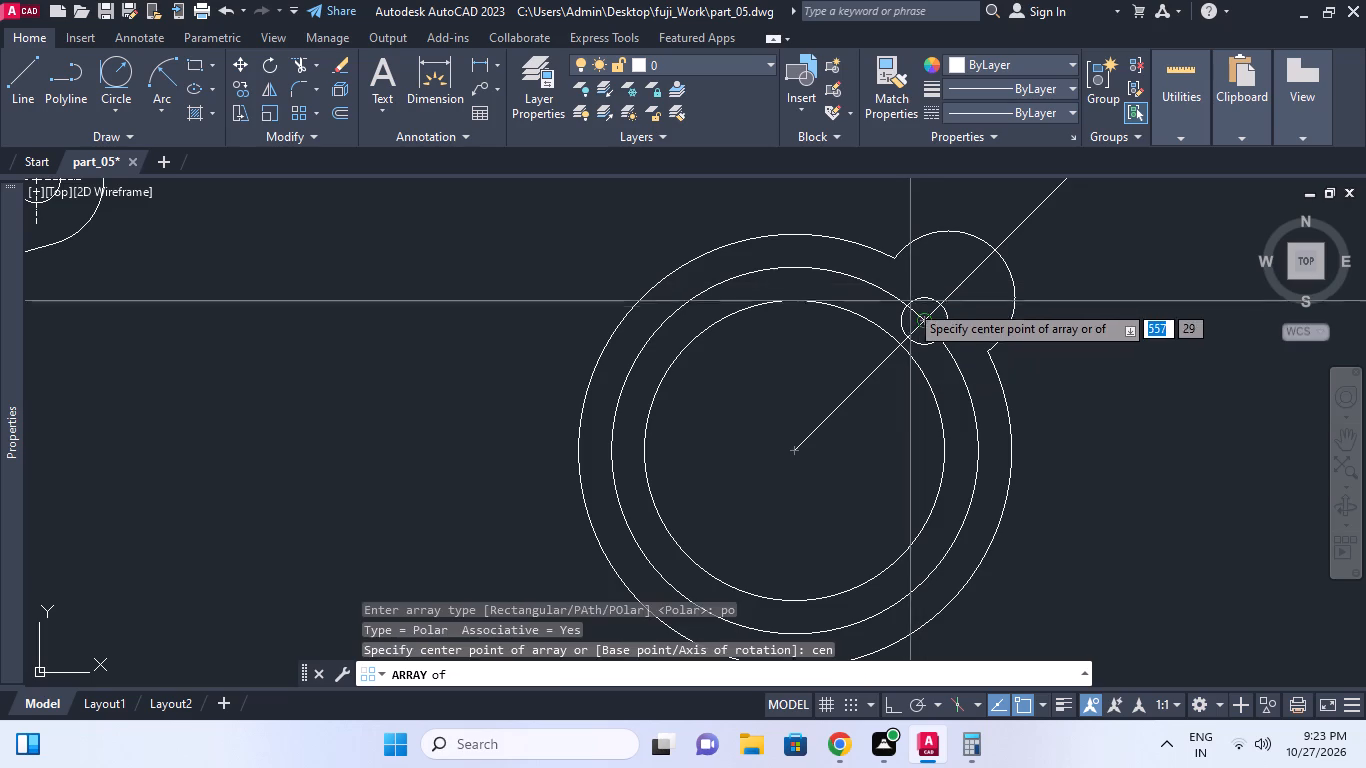
{"action": "left_click", "coordinate": [887, 321]}
{"action": "scroll", "coordinate": [879, 303], "scroll_direction": "down", "scroll_amount": 1}
{"action": "left_click_drag", "start_coordinate": [226, 66], "coordinate": [124, 66]}
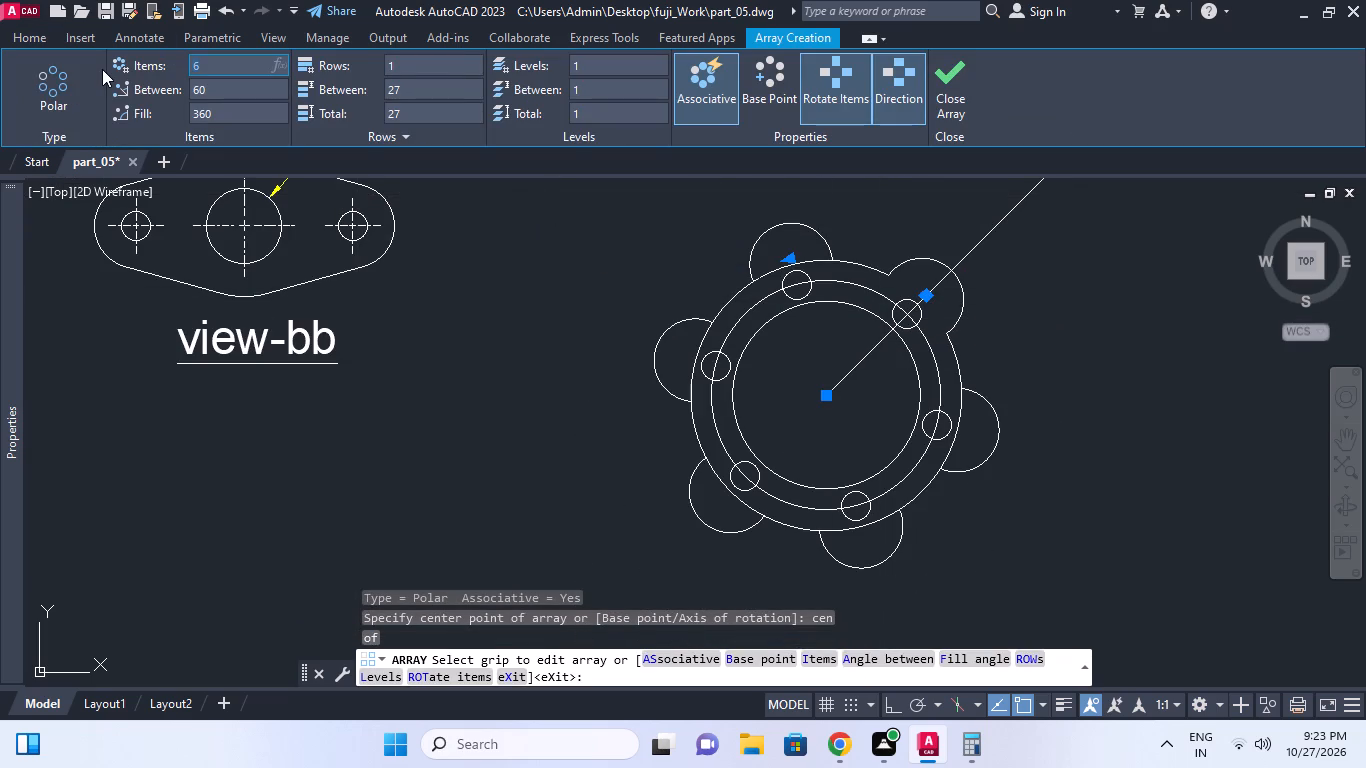
{"action": "key", "text": "4"}
{"action": "key", "text": "Return"}
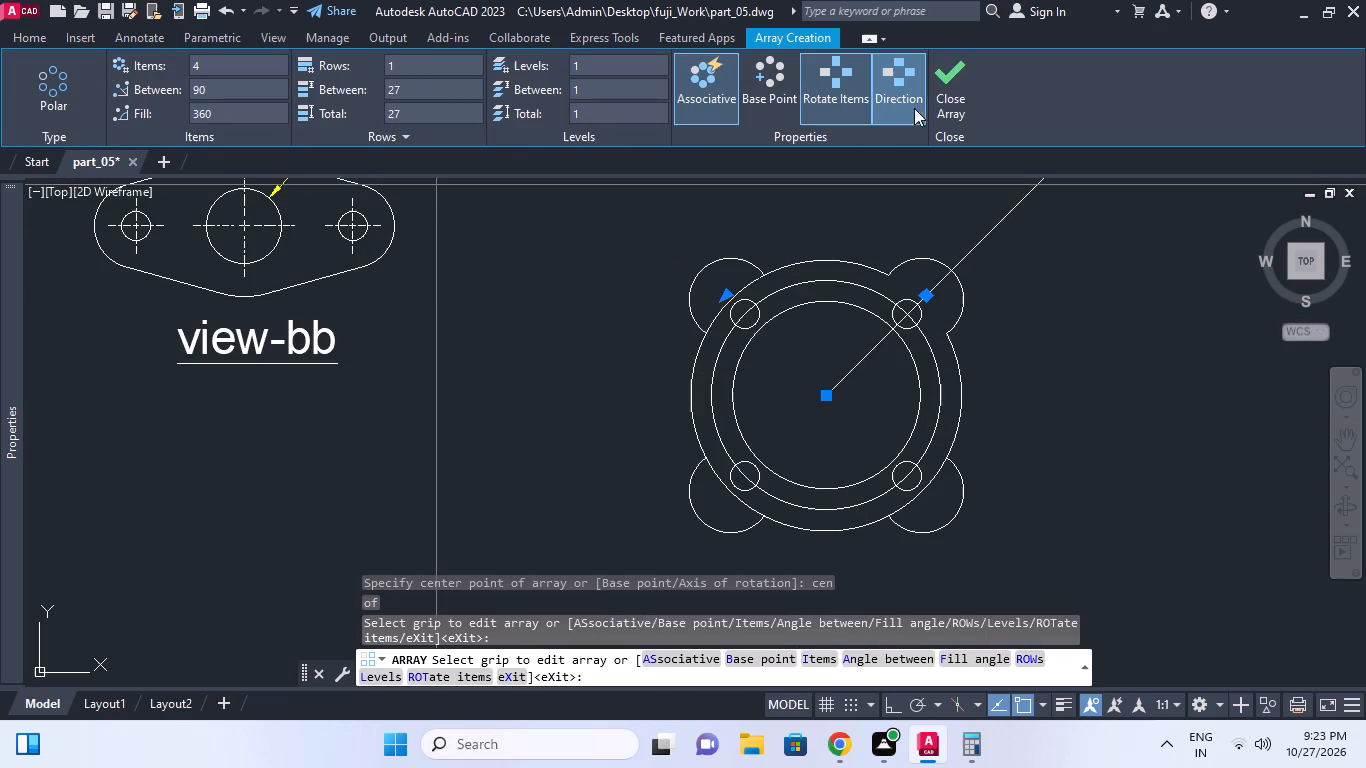
{"action": "left_click", "coordinate": [978, 81]}
{"action": "left_click", "coordinate": [944, 93]}
Explode the polar array of lobes and bolt holes.
{"action": "left_click", "coordinate": [930, 247]}
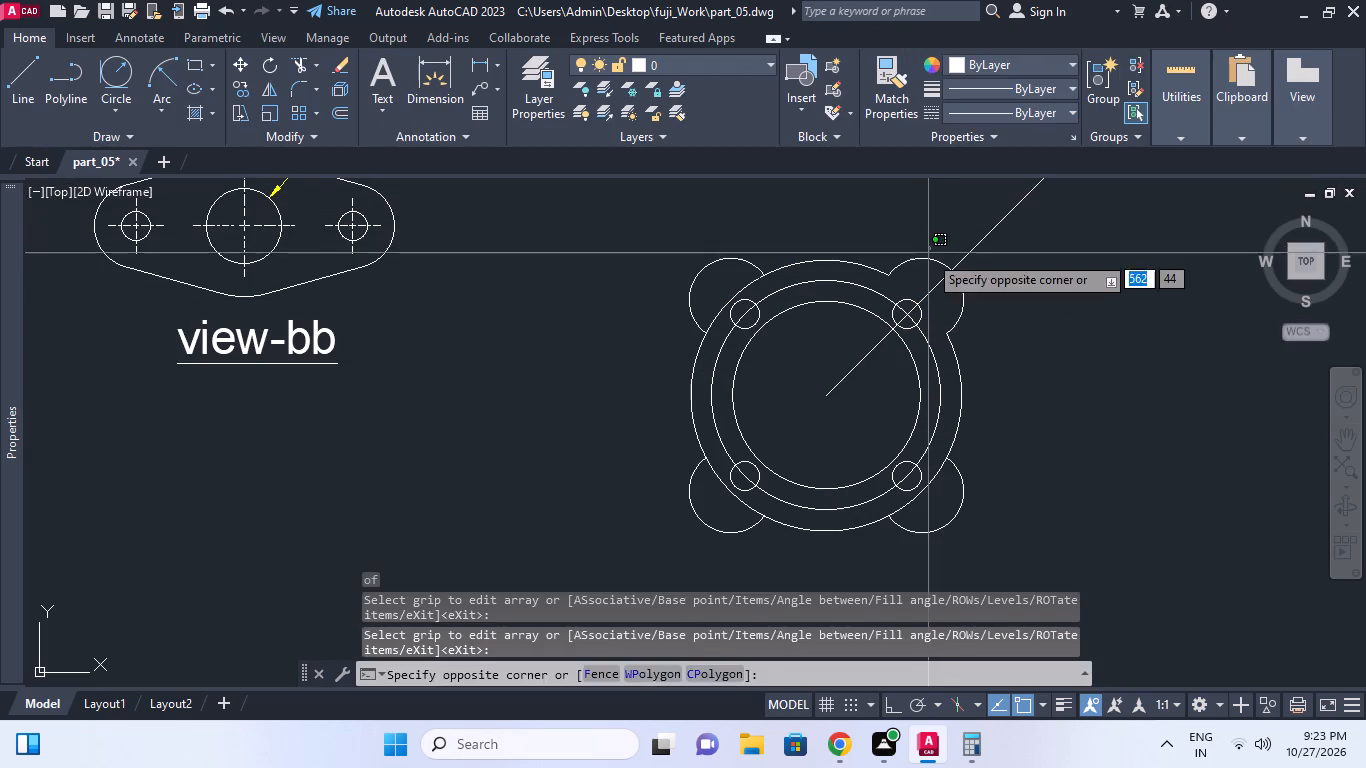
{"action": "left_click", "coordinate": [927, 255]}
{"action": "left_click", "coordinate": [923, 262]}
{"action": "key", "text": "x"}
{"action": "key", "text": "space"}
{"action": "middle_click_drag", "start_coordinate": [926, 262], "coordinate": [937, 221]}
{"action": "key", "text": "Escape"}
{"action": "middle_click", "coordinate": [788, 239]}
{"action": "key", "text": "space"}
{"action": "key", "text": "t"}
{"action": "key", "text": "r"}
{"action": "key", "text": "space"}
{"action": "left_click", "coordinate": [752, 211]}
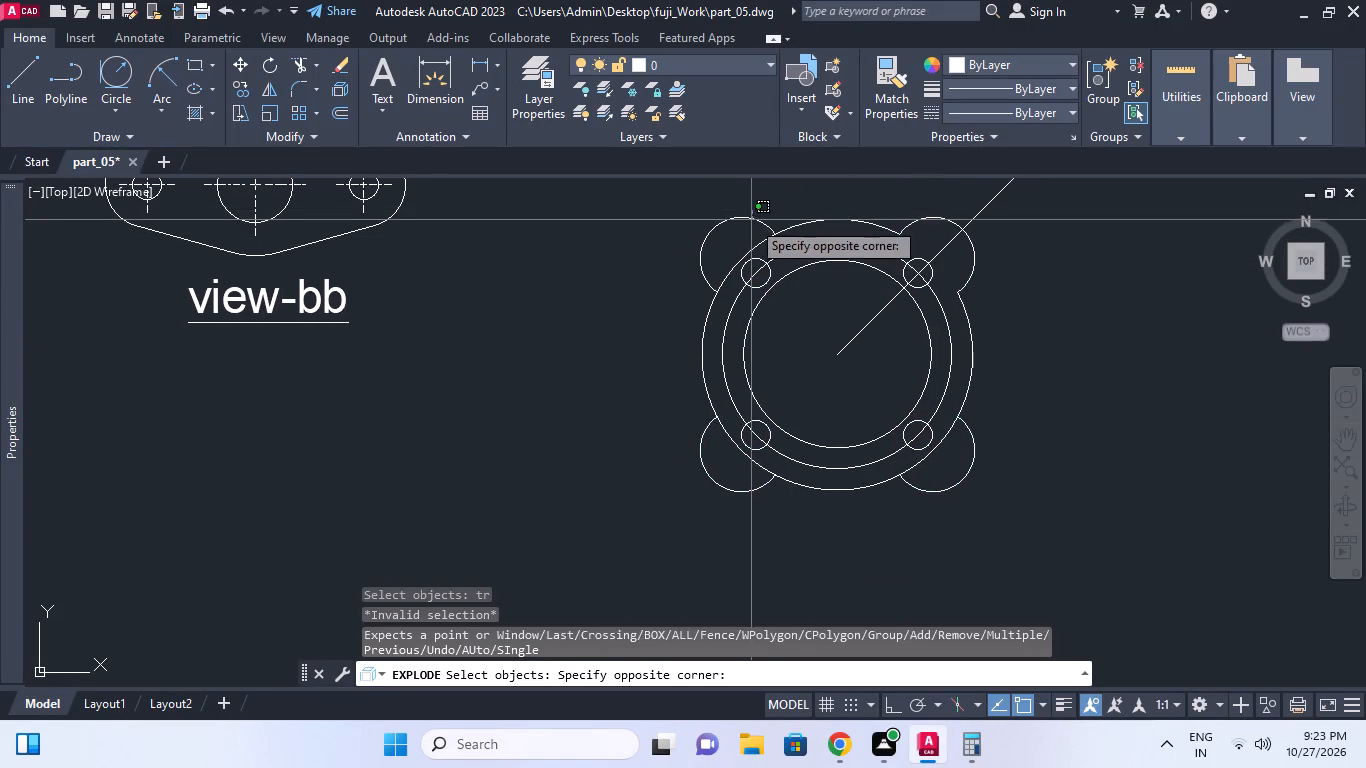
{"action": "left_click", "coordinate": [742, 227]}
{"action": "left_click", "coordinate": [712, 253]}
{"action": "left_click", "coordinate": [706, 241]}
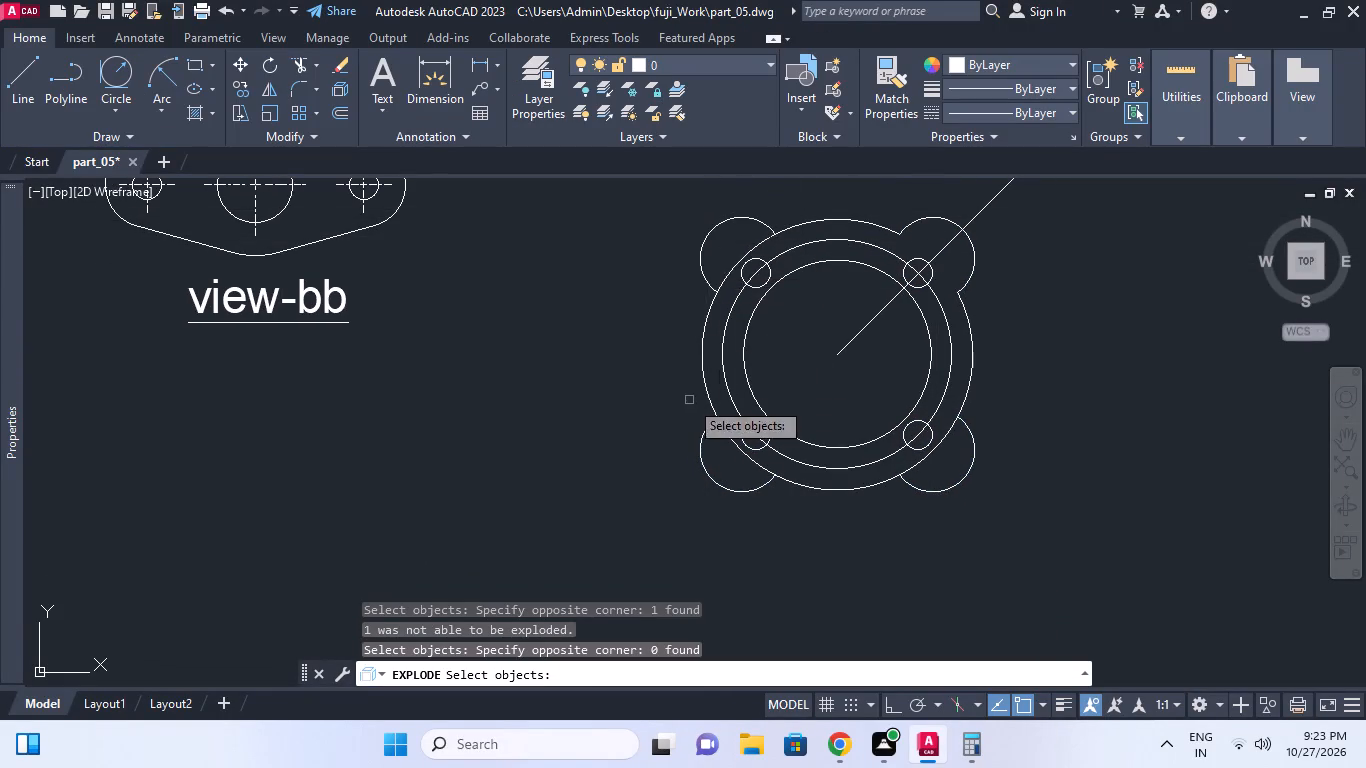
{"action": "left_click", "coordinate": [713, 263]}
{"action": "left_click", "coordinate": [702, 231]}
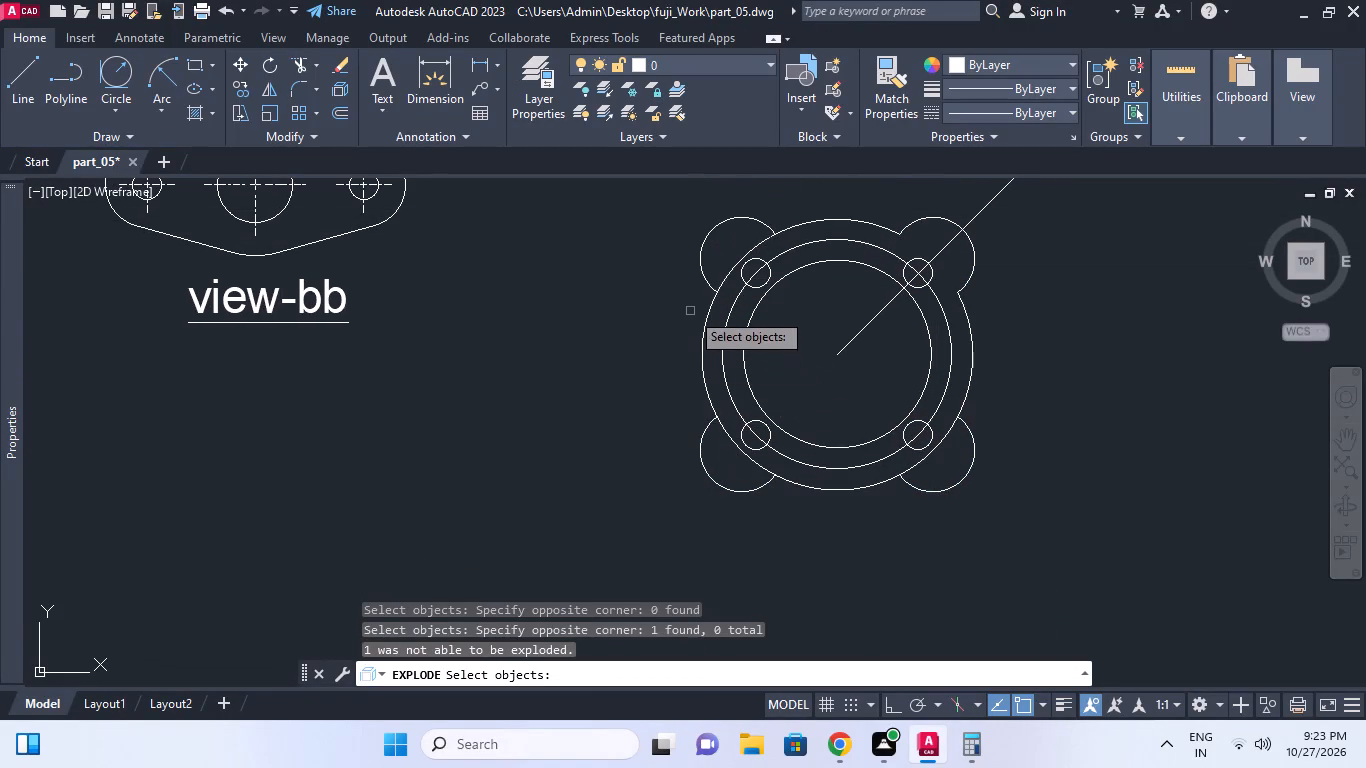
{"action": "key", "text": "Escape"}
Trim away the diameter 65 circle's segments inside the upper-left, lower-left and lower-right lobes.
{"action": "type", "text": "tr"}
{"action": "key", "text": "space"}
{"action": "left_click", "coordinate": [711, 244]}
{"action": "left_click", "coordinate": [699, 223]}
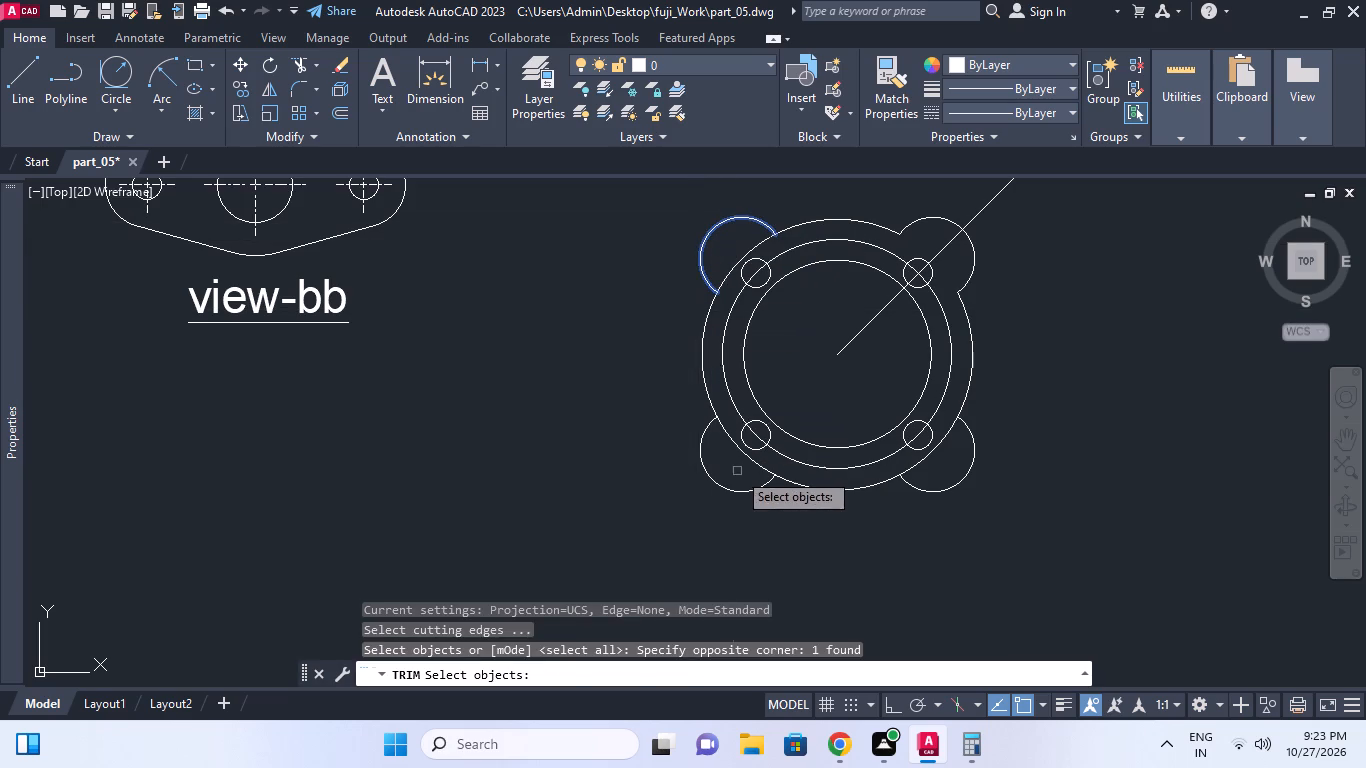
{"action": "left_click", "coordinate": [737, 471]}
{"action": "left_click", "coordinate": [657, 473]}
{"action": "left_click", "coordinate": [983, 492]}
{"action": "left_click", "coordinate": [949, 461]}
{"action": "right_click", "coordinate": [949, 461]}
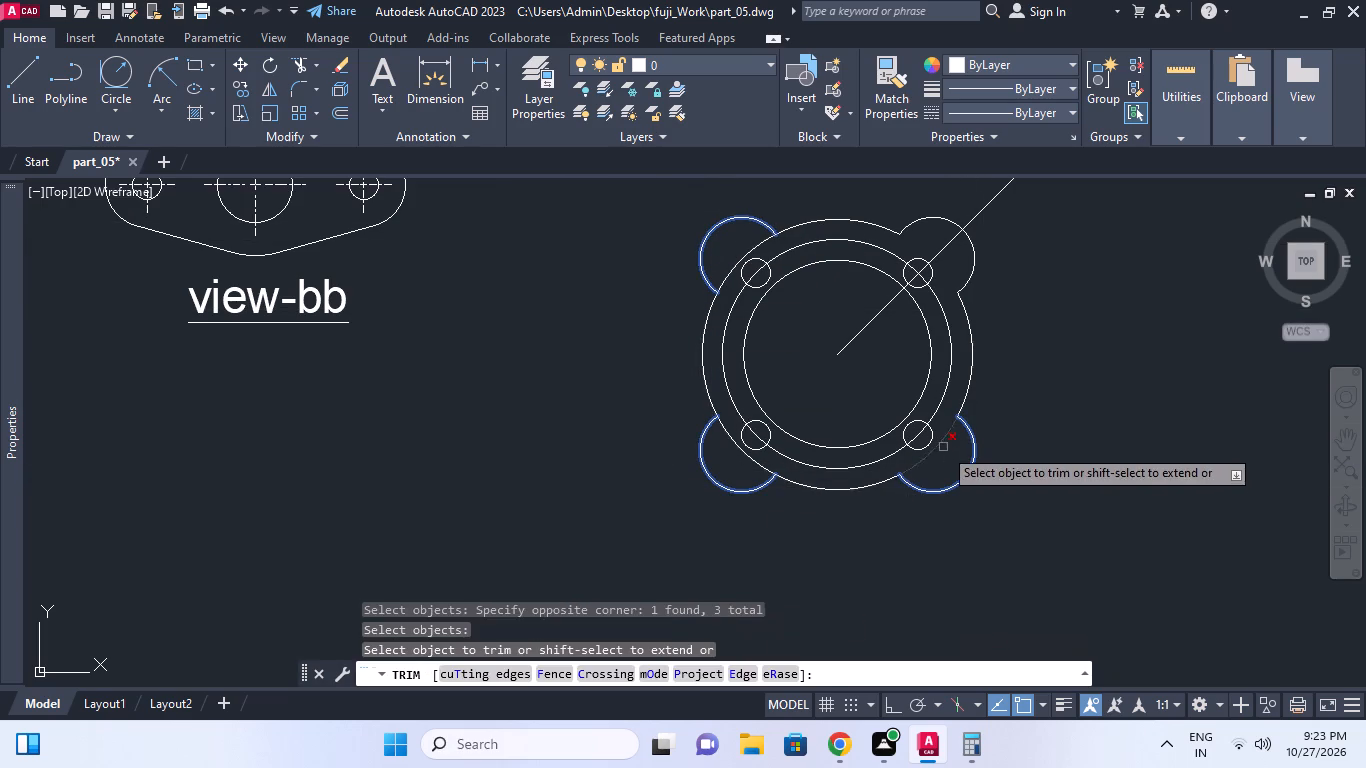
{"action": "left_click", "coordinate": [943, 447]}
{"action": "left_click", "coordinate": [762, 464]}
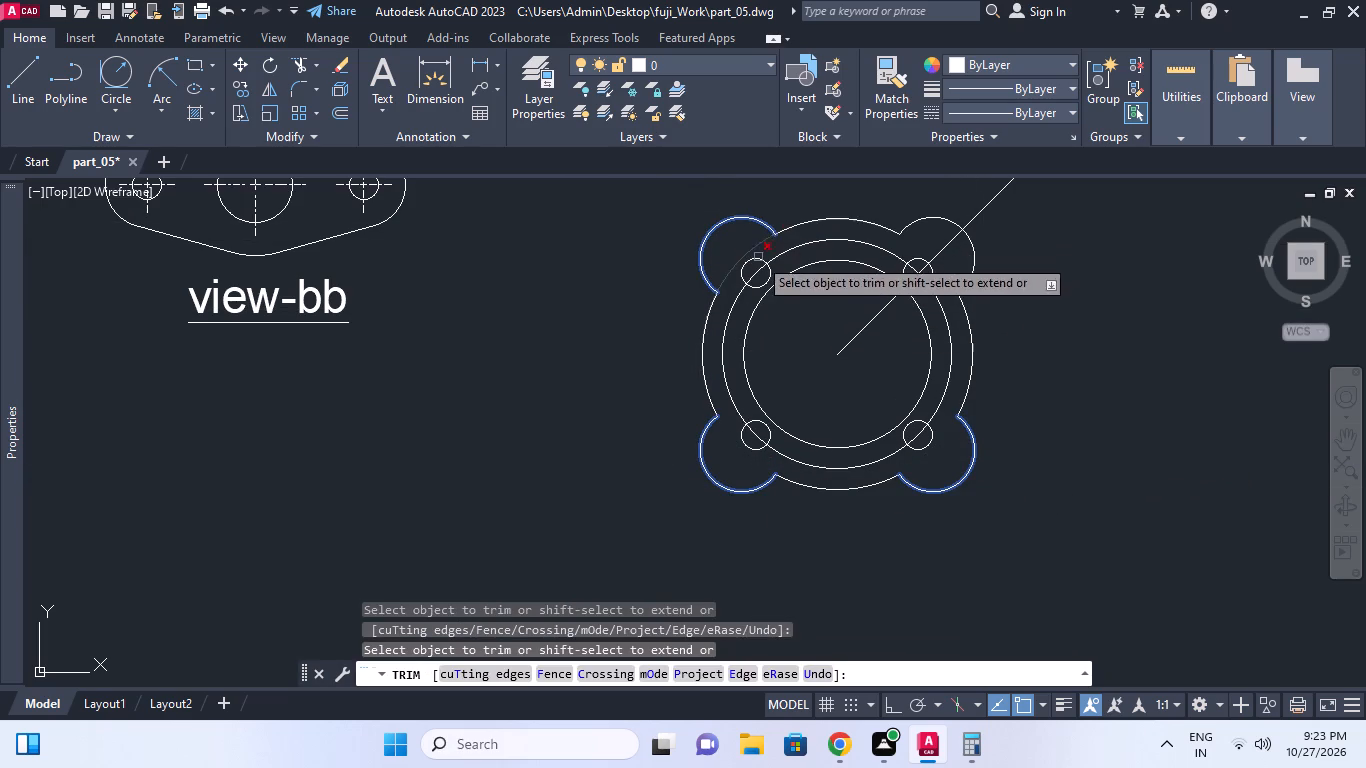
{"action": "left_click", "coordinate": [759, 247]}
{"action": "right_click", "coordinate": [1015, 250]}
{"action": "left_click", "coordinate": [1074, 264]}
Match the properties of view-dd's diameter 50 centreline arc onto the new flange's middle circle.
{"action": "scroll", "coordinate": [962, 272], "scroll_direction": "down", "scroll_amount": 1}
{"action": "middle_click_drag", "start_coordinate": [964, 278], "coordinate": [971, 328]}
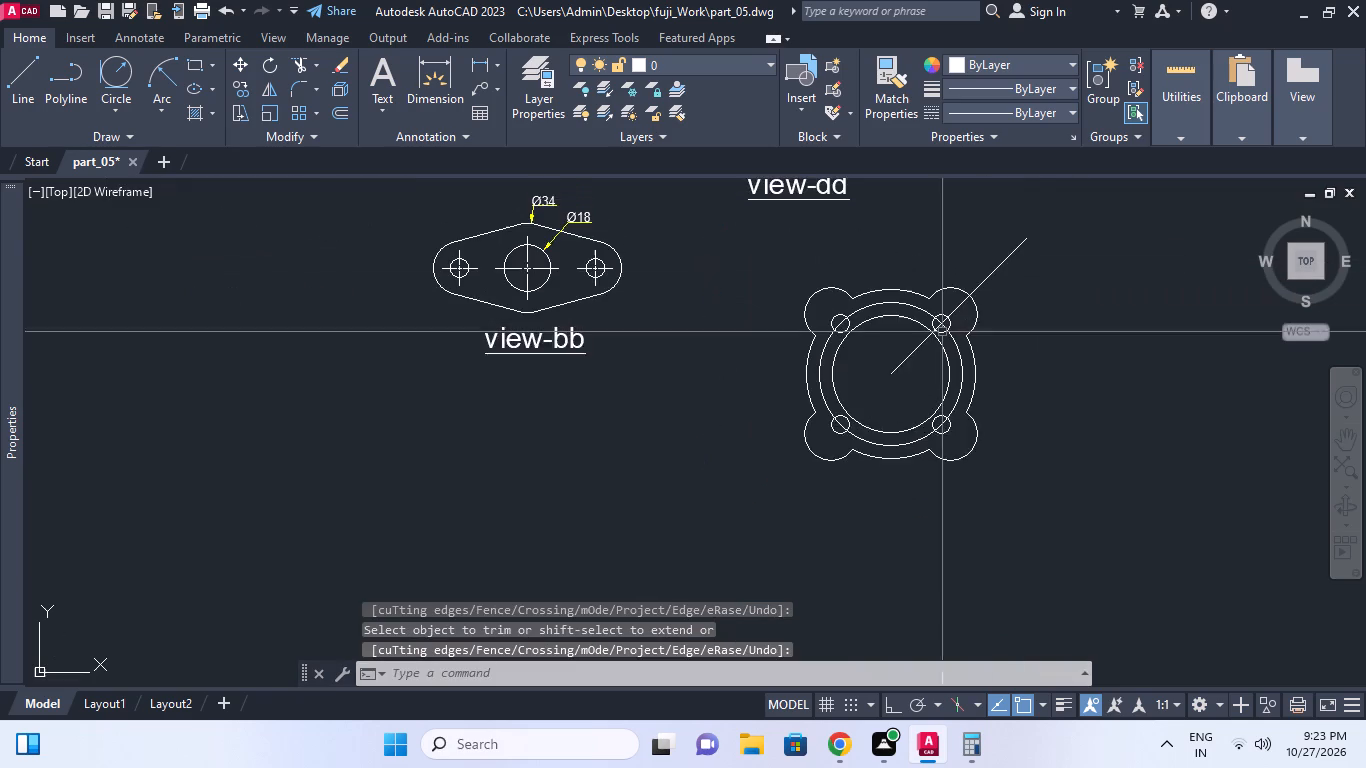
{"action": "scroll", "coordinate": [737, 301], "scroll_direction": "down", "scroll_amount": 1}
{"action": "middle_click_drag", "start_coordinate": [769, 283], "coordinate": [763, 404]}
{"action": "scroll", "coordinate": [786, 309], "scroll_direction": "up", "scroll_amount": 1}
{"action": "left_click", "coordinate": [786, 309]}
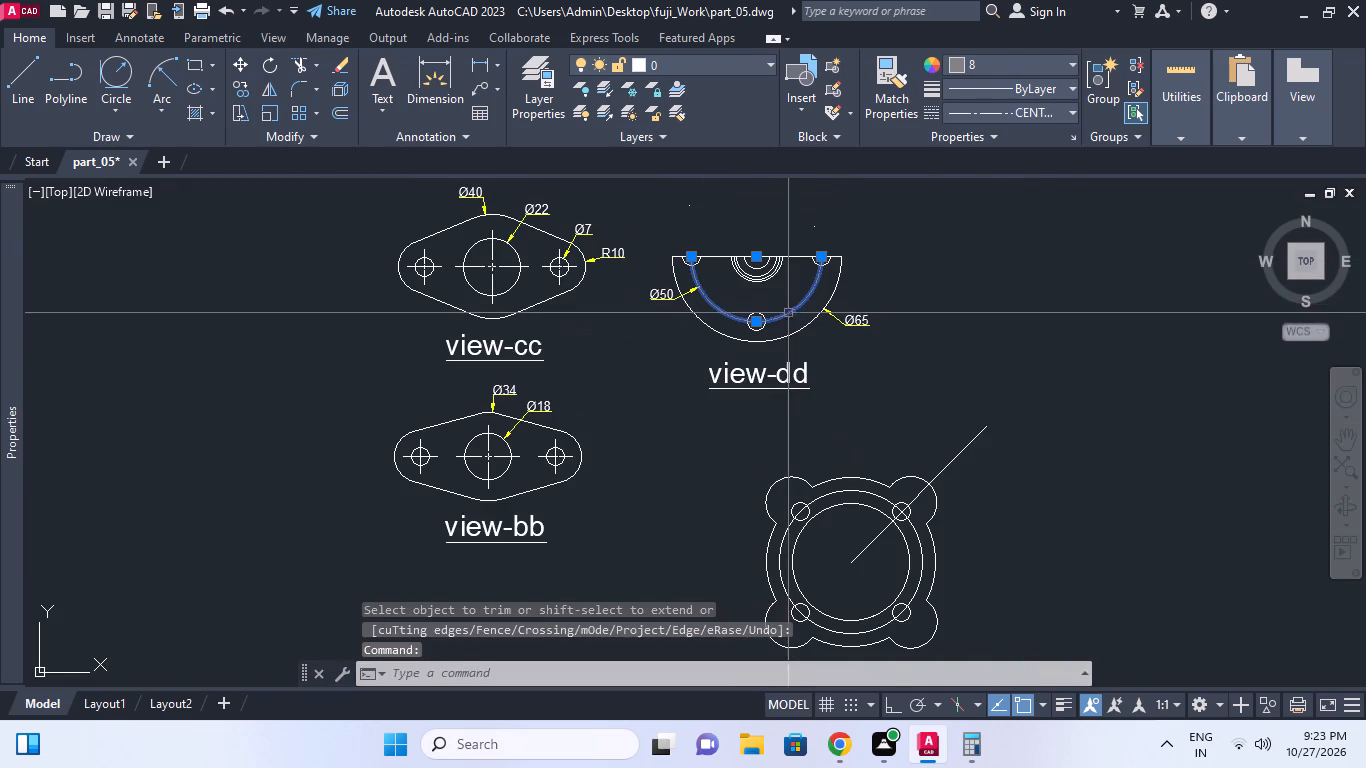
{"action": "left_click", "coordinate": [897, 109]}
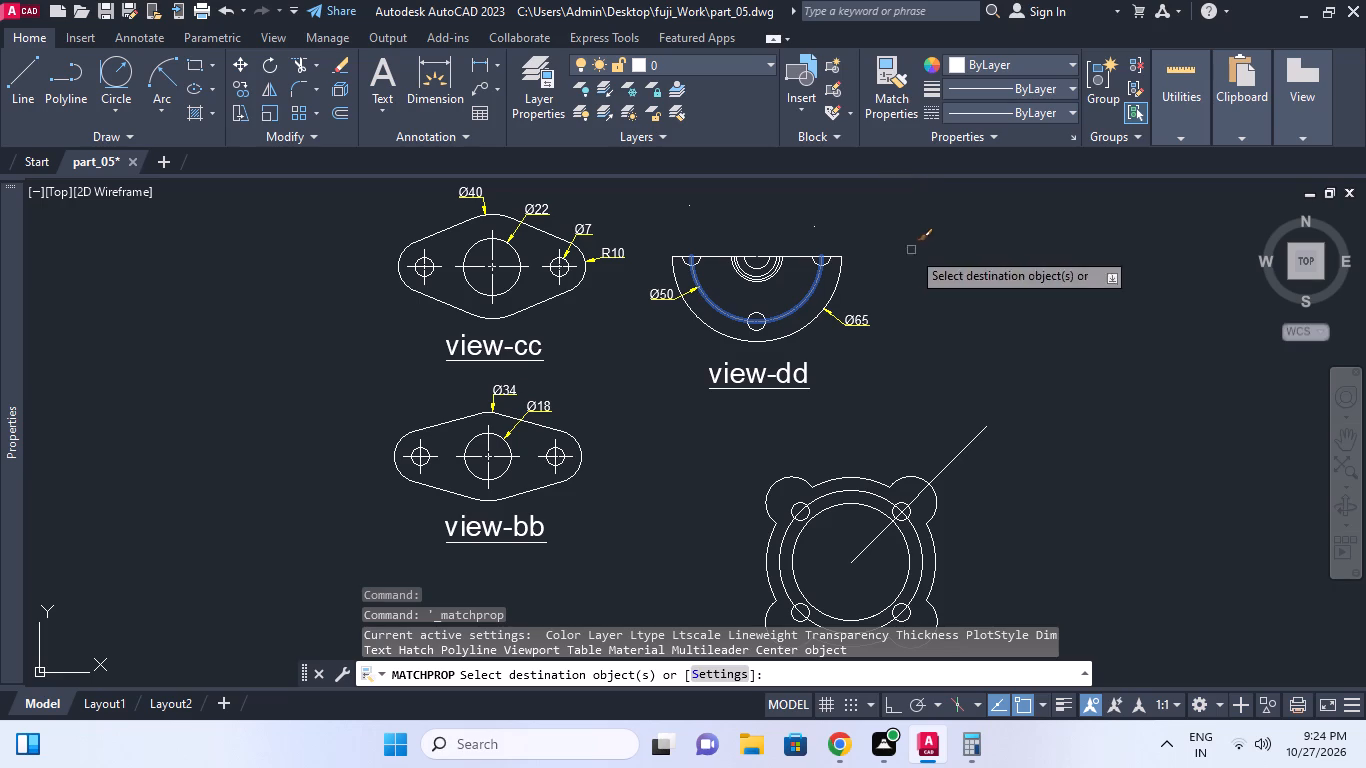
{"action": "middle_click_drag", "start_coordinate": [911, 250], "coordinate": [960, 164]}
{"action": "middle_click_drag", "start_coordinate": [990, 411], "coordinate": [1018, 287]}
{"action": "scroll", "coordinate": [968, 335], "scroll_direction": "up", "scroll_amount": 1}
{"action": "scroll", "coordinate": [1082, 346], "scroll_direction": "up", "scroll_amount": 1}
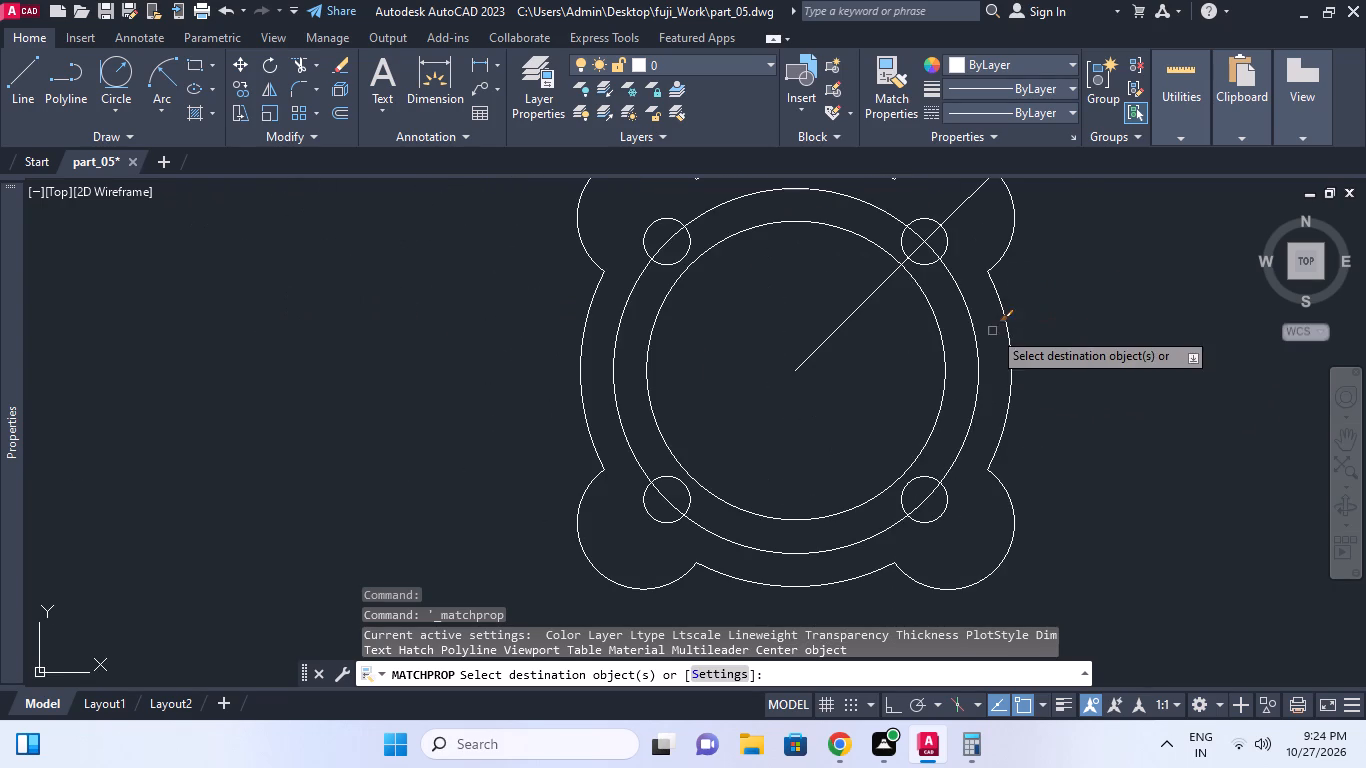
{"action": "left_click", "coordinate": [970, 310]}
{"action": "scroll", "coordinate": [1034, 282], "scroll_direction": "down", "scroll_amount": 1}
{"action": "middle_click", "coordinate": [1045, 292]}
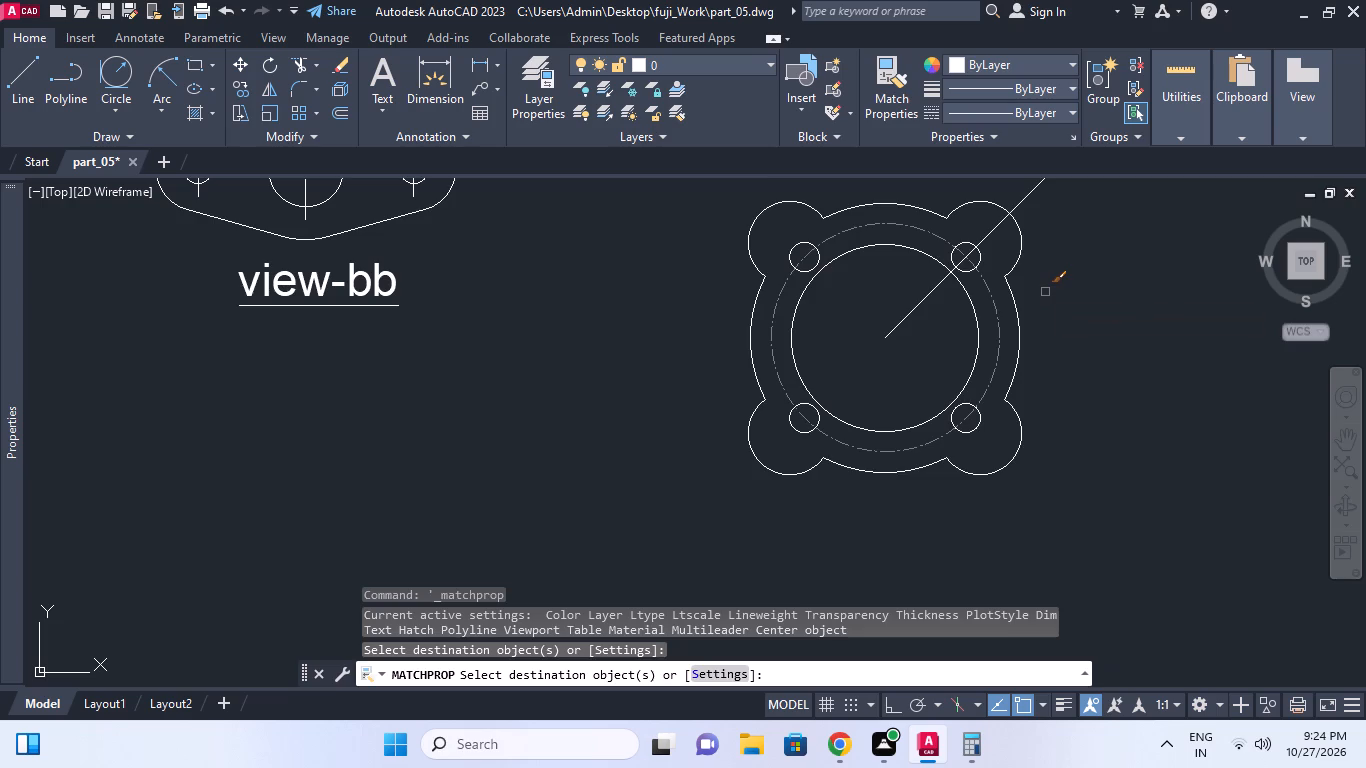
{"action": "key", "text": "Escape"}
Draw a small circle freehand at the flange centre, inside the inner concentric circle.
{"action": "scroll", "coordinate": [1076, 300], "scroll_direction": "down", "scroll_amount": 2}
{"action": "middle_click_drag", "start_coordinate": [1076, 300], "coordinate": [1060, 329]}
{"action": "key", "text": "Escape"}
{"action": "middle_click_drag", "start_coordinate": [1010, 328], "coordinate": [1011, 282]}
{"action": "middle_click", "coordinate": [959, 322]}
{"action": "key", "text": "Escape"}
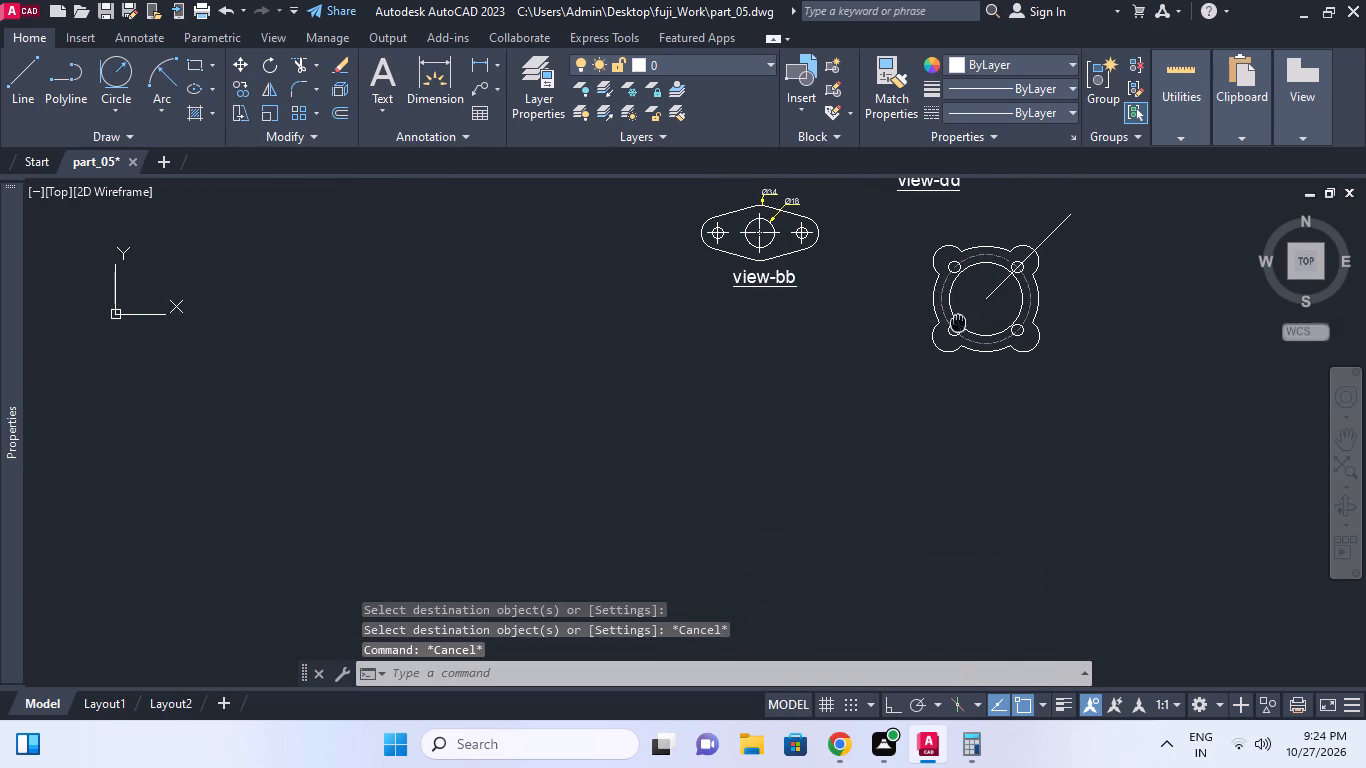
{"action": "middle_click_drag", "start_coordinate": [958, 321], "coordinate": [958, 307]}
{"action": "key", "text": "c"}
{"action": "key", "text": "space"}
{"action": "middle_click_drag", "start_coordinate": [921, 384], "coordinate": [929, 216]}
{"action": "left_click", "coordinate": [879, 422]}
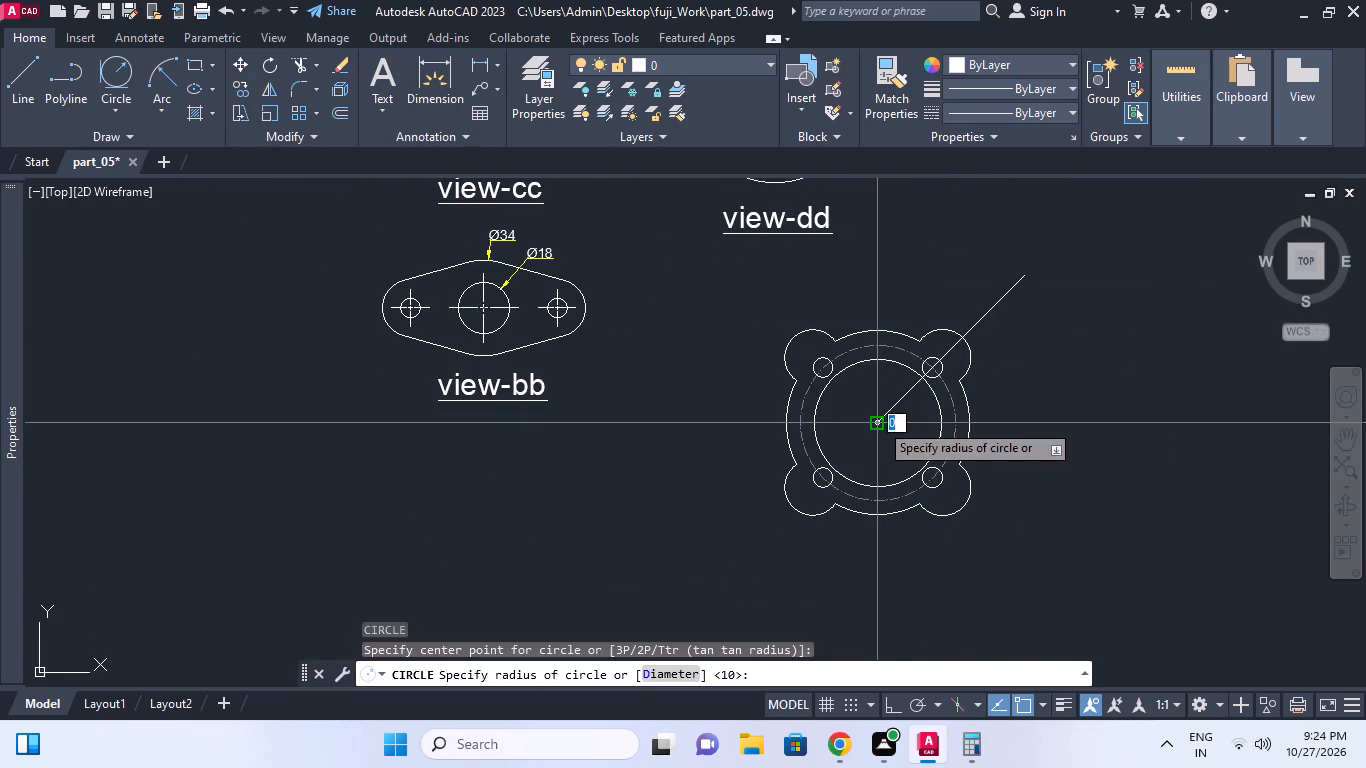
{"action": "left_click", "coordinate": [912, 432]}
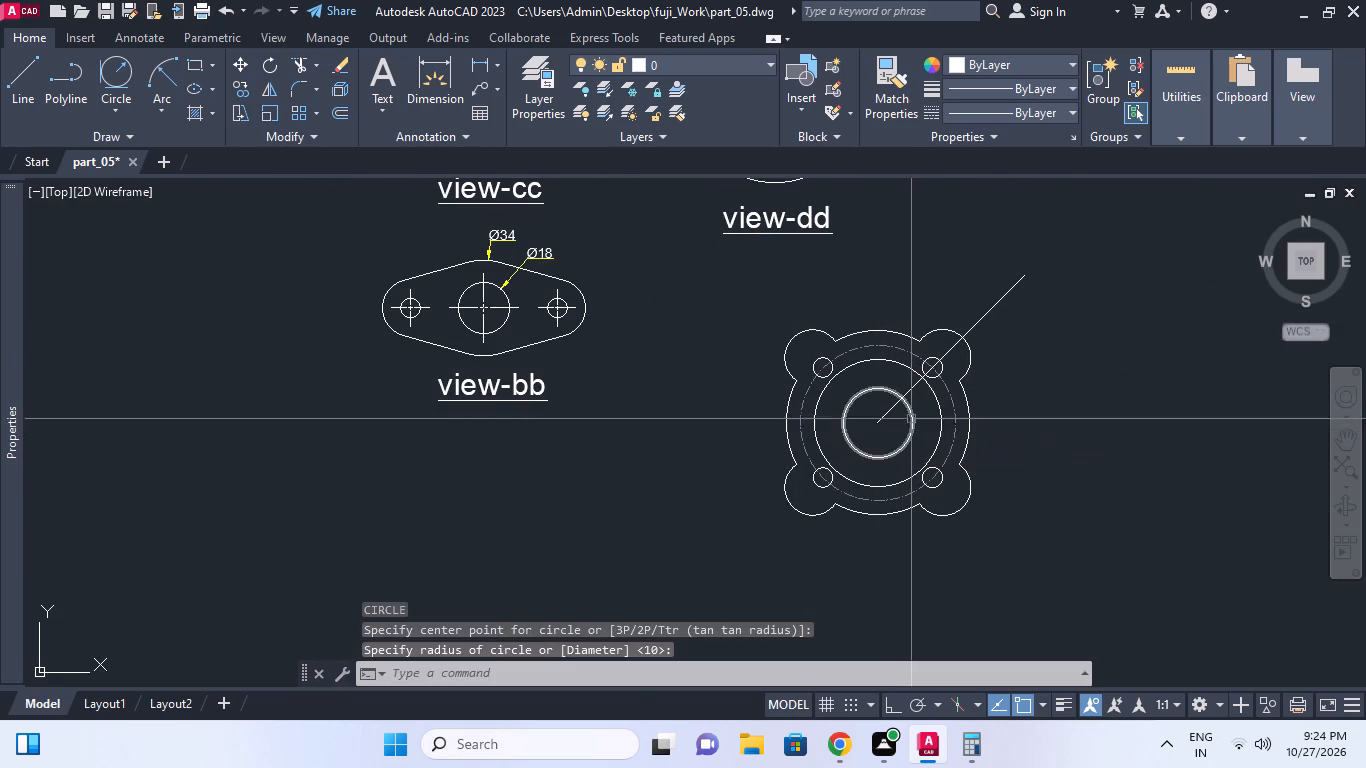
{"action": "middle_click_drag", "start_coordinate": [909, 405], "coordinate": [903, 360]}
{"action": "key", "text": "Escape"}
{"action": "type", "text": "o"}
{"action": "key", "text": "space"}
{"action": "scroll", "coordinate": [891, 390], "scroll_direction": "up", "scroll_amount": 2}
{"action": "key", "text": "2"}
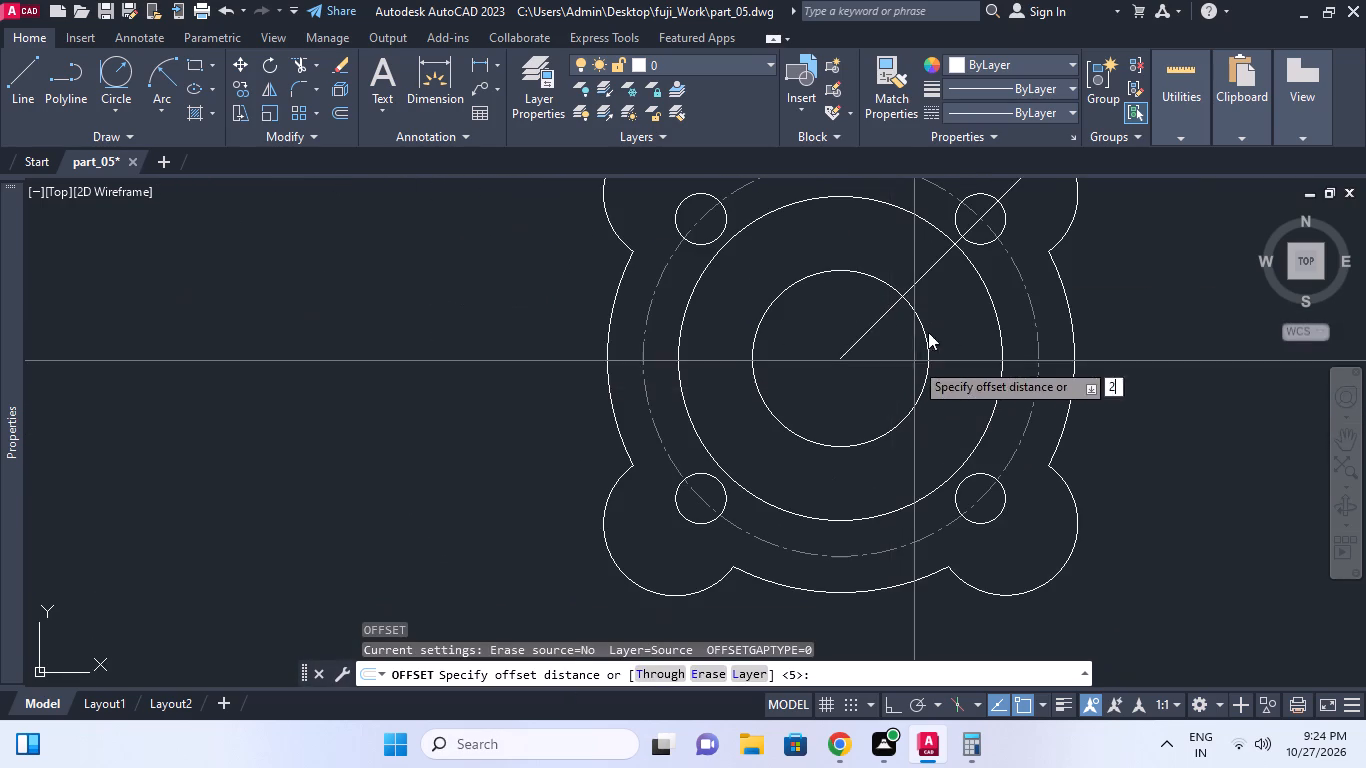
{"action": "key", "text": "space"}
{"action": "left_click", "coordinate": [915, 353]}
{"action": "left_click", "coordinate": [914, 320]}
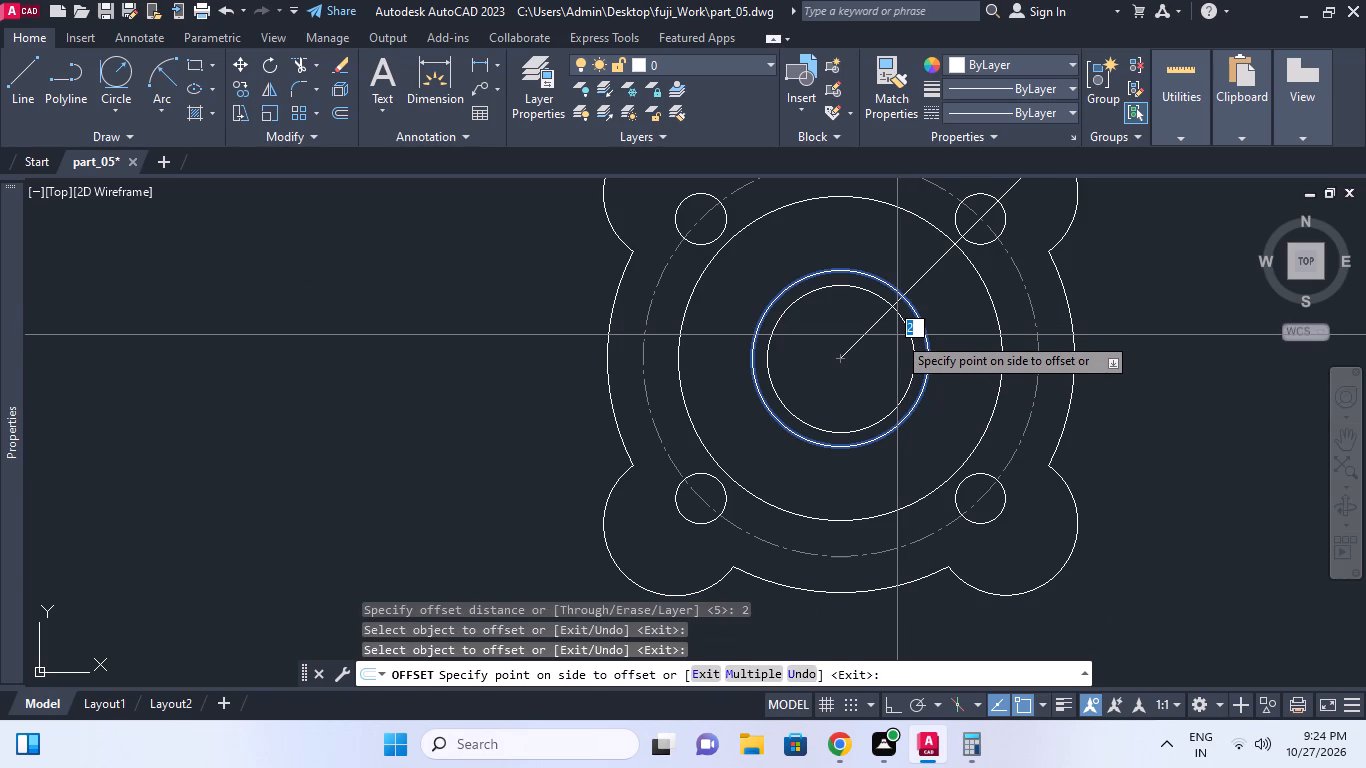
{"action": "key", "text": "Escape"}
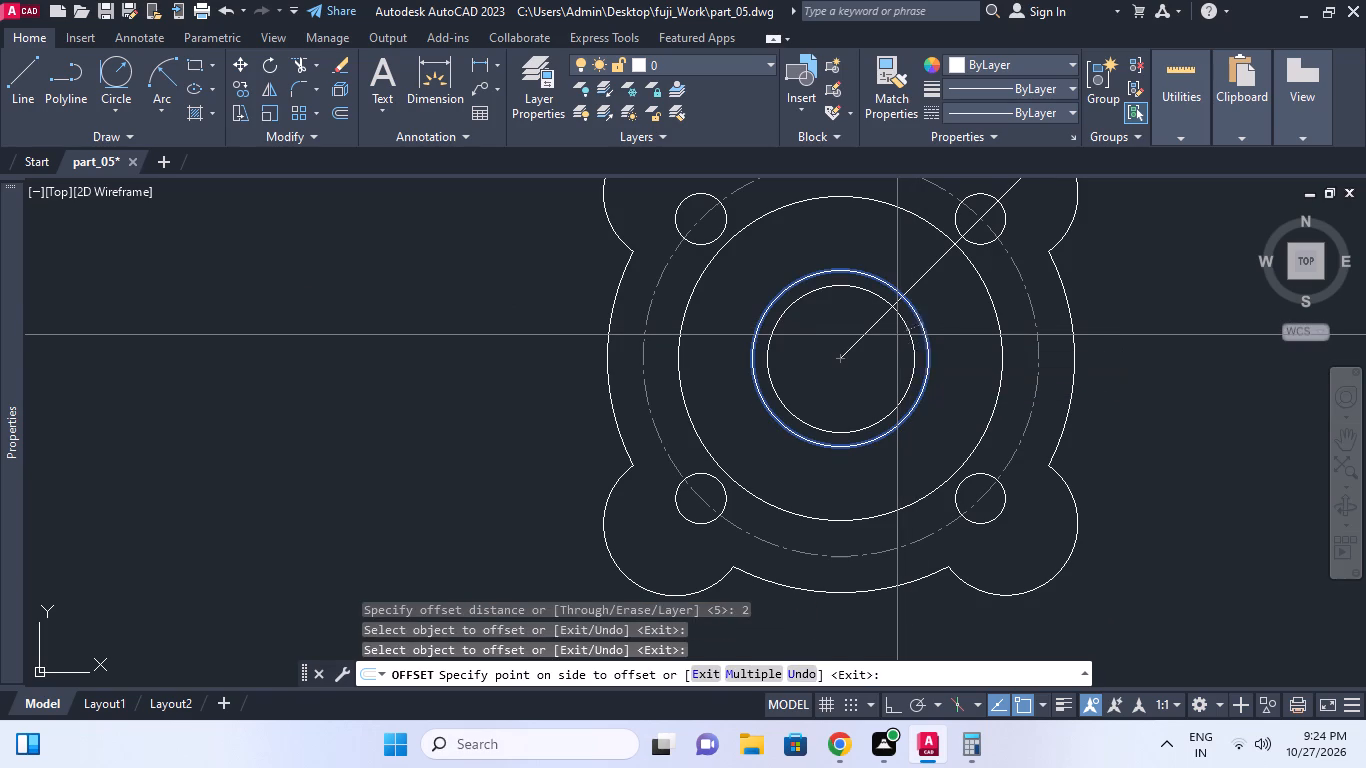
Offset the new central circle inward by 4.
{"action": "type", "text": "o"}
{"action": "key", "text": "space"}
{"action": "type", "text": "4"}
{"action": "key", "text": "space"}
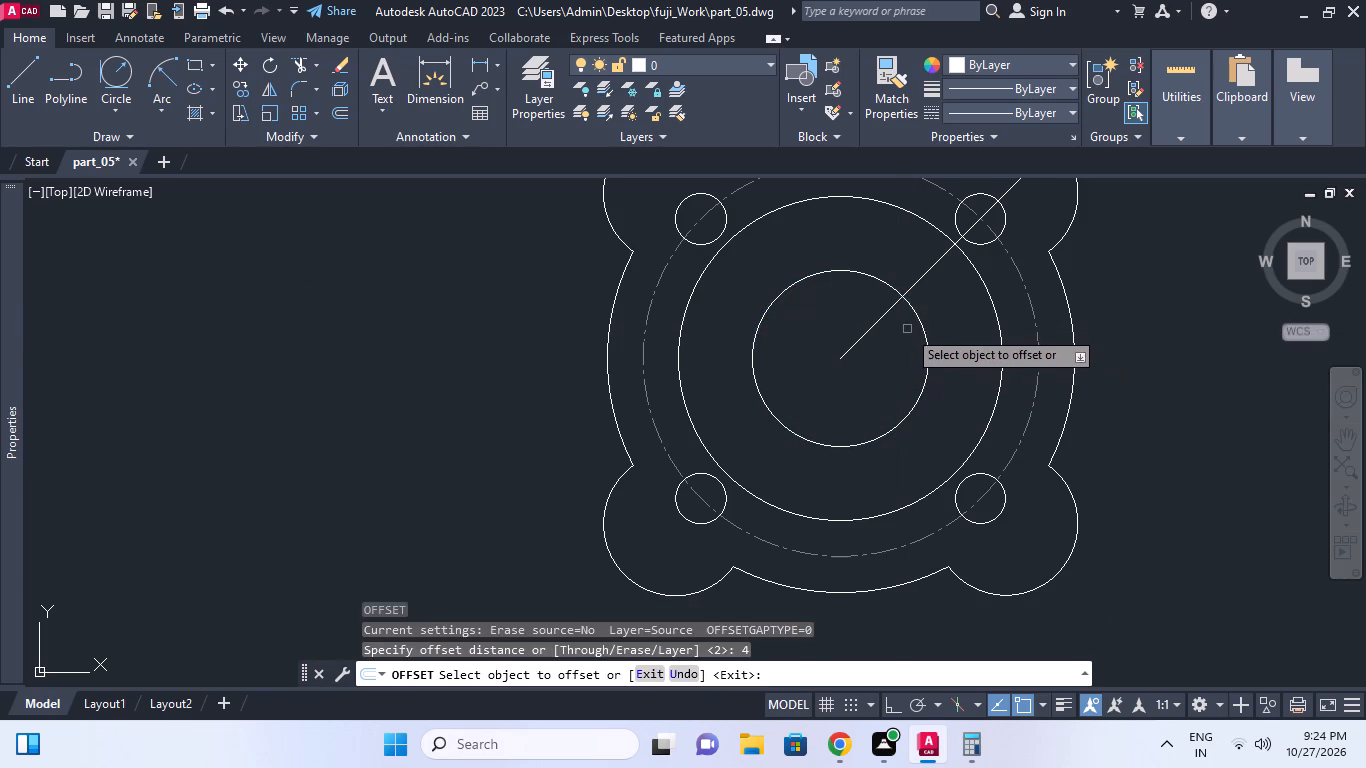
{"action": "left_click", "coordinate": [915, 315]}
{"action": "left_click", "coordinate": [898, 342]}
{"action": "key", "text": "Escape"}
Offset the smallest central circle outward by 1 and the larger central circle inward by 1.
{"action": "type", "text": "o 1"}
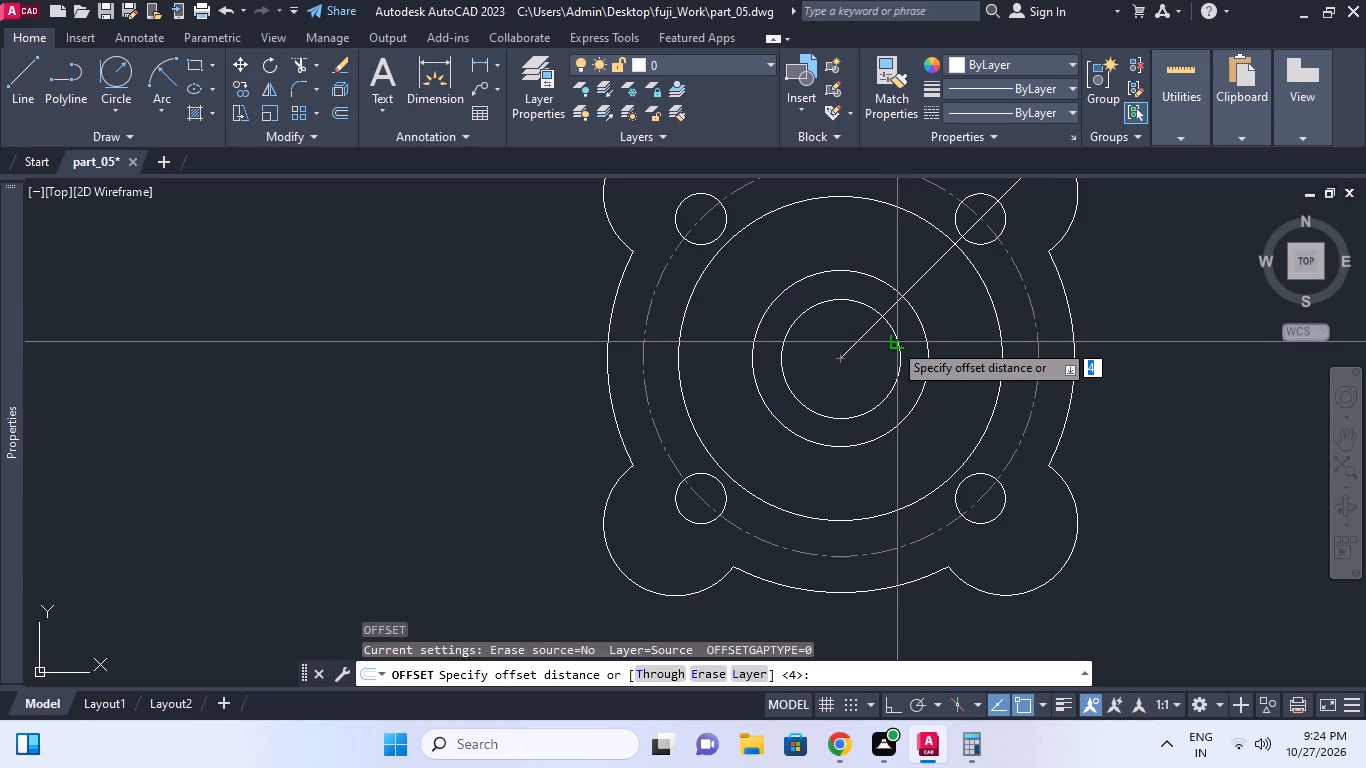
{"action": "key", "text": "space"}
{"action": "left_click", "coordinate": [893, 332]}
{"action": "left_click", "coordinate": [885, 346]}
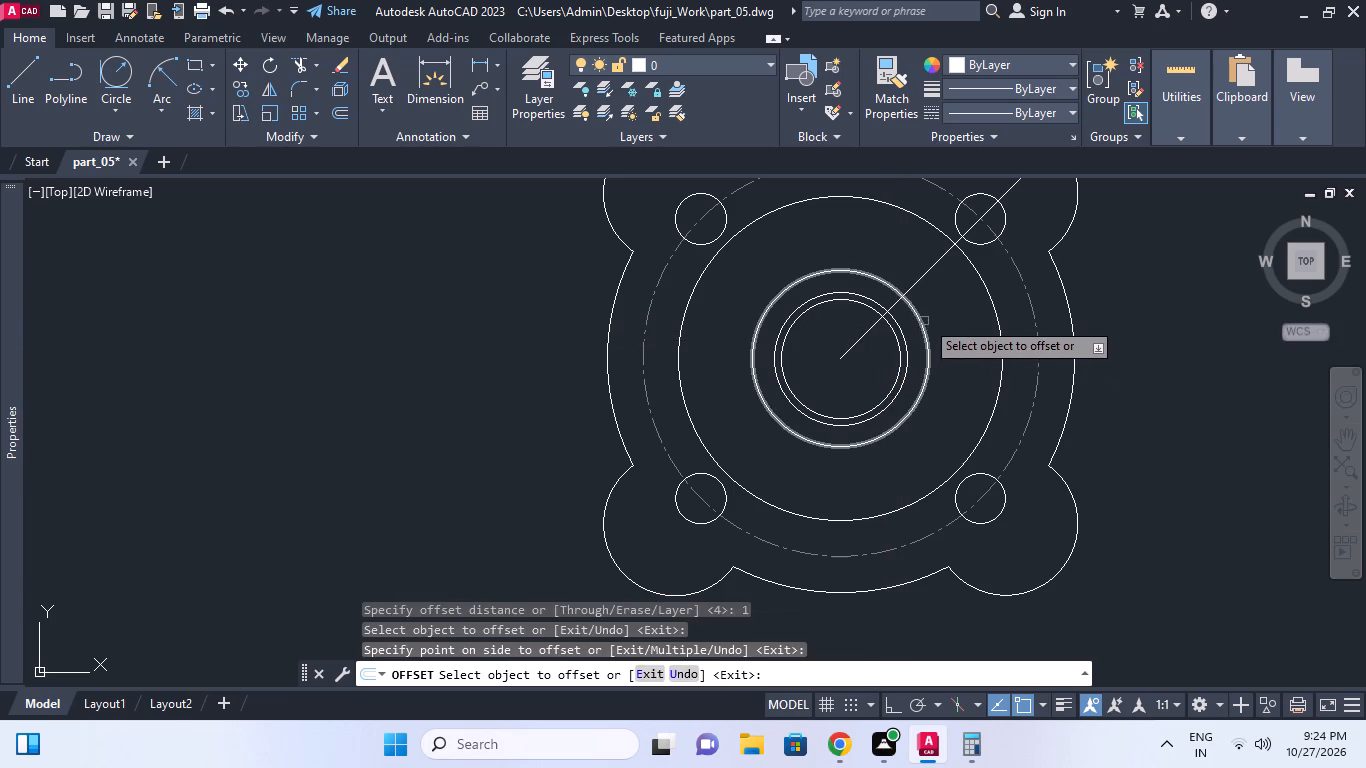
{"action": "left_click", "coordinate": [917, 323]}
{"action": "left_click", "coordinate": [928, 314]}
{"action": "key", "text": "Escape"}
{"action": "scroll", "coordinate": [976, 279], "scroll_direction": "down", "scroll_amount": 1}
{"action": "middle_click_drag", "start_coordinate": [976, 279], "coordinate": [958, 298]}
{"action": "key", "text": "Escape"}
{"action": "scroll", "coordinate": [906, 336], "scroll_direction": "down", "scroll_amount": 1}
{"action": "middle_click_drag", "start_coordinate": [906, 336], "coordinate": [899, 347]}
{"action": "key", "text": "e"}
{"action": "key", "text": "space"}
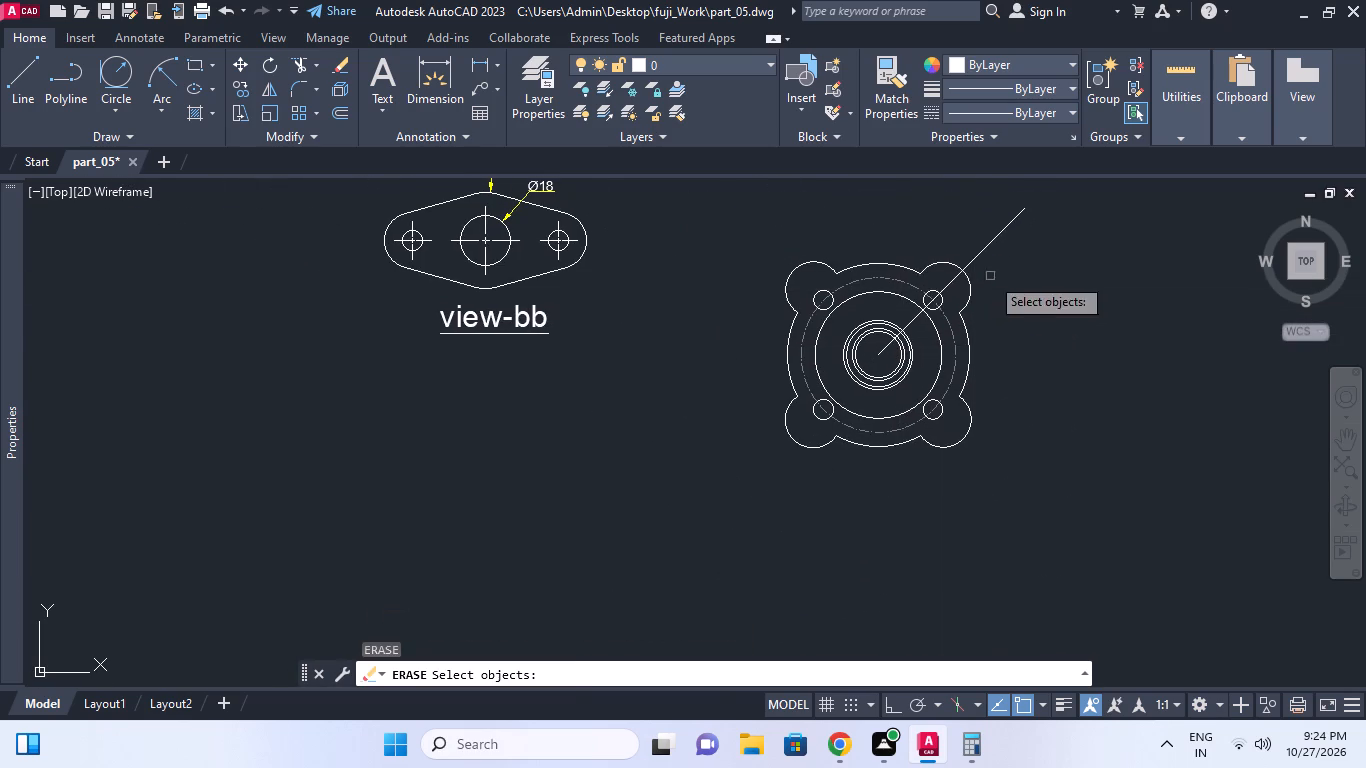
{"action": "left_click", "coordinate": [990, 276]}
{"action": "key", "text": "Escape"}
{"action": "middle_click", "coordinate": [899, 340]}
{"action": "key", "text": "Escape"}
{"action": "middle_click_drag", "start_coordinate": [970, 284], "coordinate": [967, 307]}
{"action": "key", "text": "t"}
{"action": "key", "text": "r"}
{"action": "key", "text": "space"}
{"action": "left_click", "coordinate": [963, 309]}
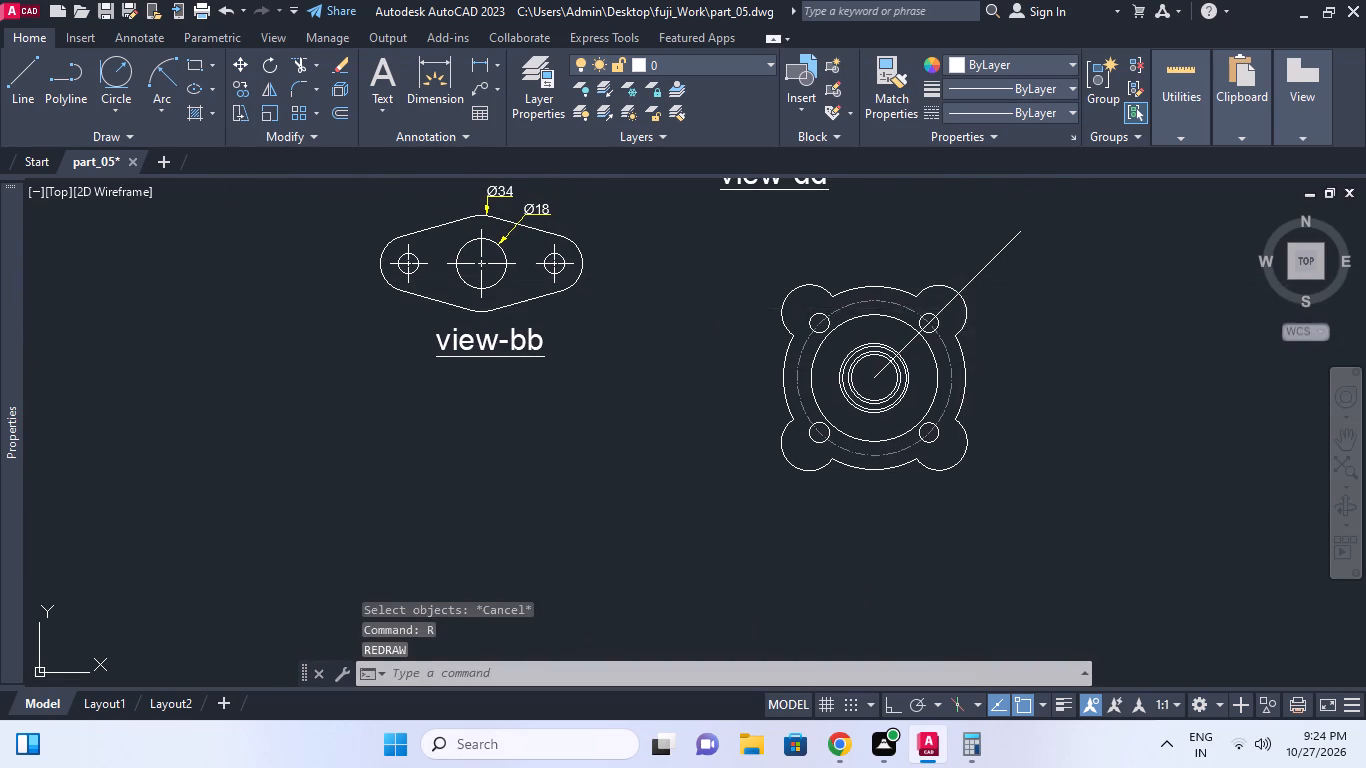
Trim the part of the diagonal line that extends beyond the upper-right lobe arc.
{"action": "scroll", "coordinate": [964, 304], "scroll_direction": "up", "scroll_amount": 2}
{"action": "key", "text": "t"}
{"action": "key", "text": "r"}
{"action": "key", "text": "space"}
{"action": "left_click", "coordinate": [974, 257]}
{"action": "scroll", "coordinate": [972, 255], "scroll_direction": "down", "scroll_amount": 2}
{"action": "key", "text": "Escape"}
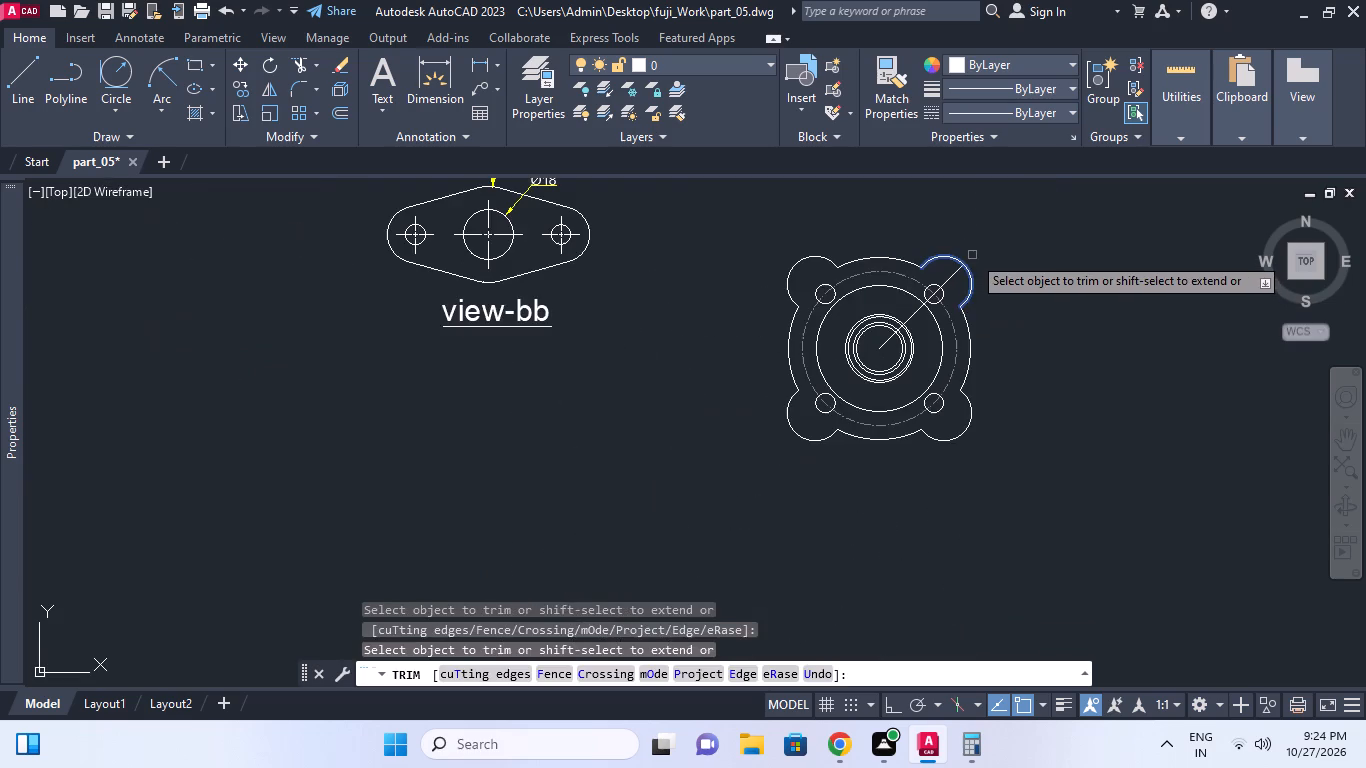
With Ortho on, draw a vertical line about 36 long from the flange centre up past the outer arc.
{"action": "middle_click_drag", "start_coordinate": [924, 311], "coordinate": [915, 327]}
{"action": "scroll", "coordinate": [886, 347], "scroll_direction": "up", "scroll_amount": 1}
{"action": "key", "text": "l"}
{"action": "key", "text": "space"}
{"action": "left_click", "coordinate": [863, 378]}
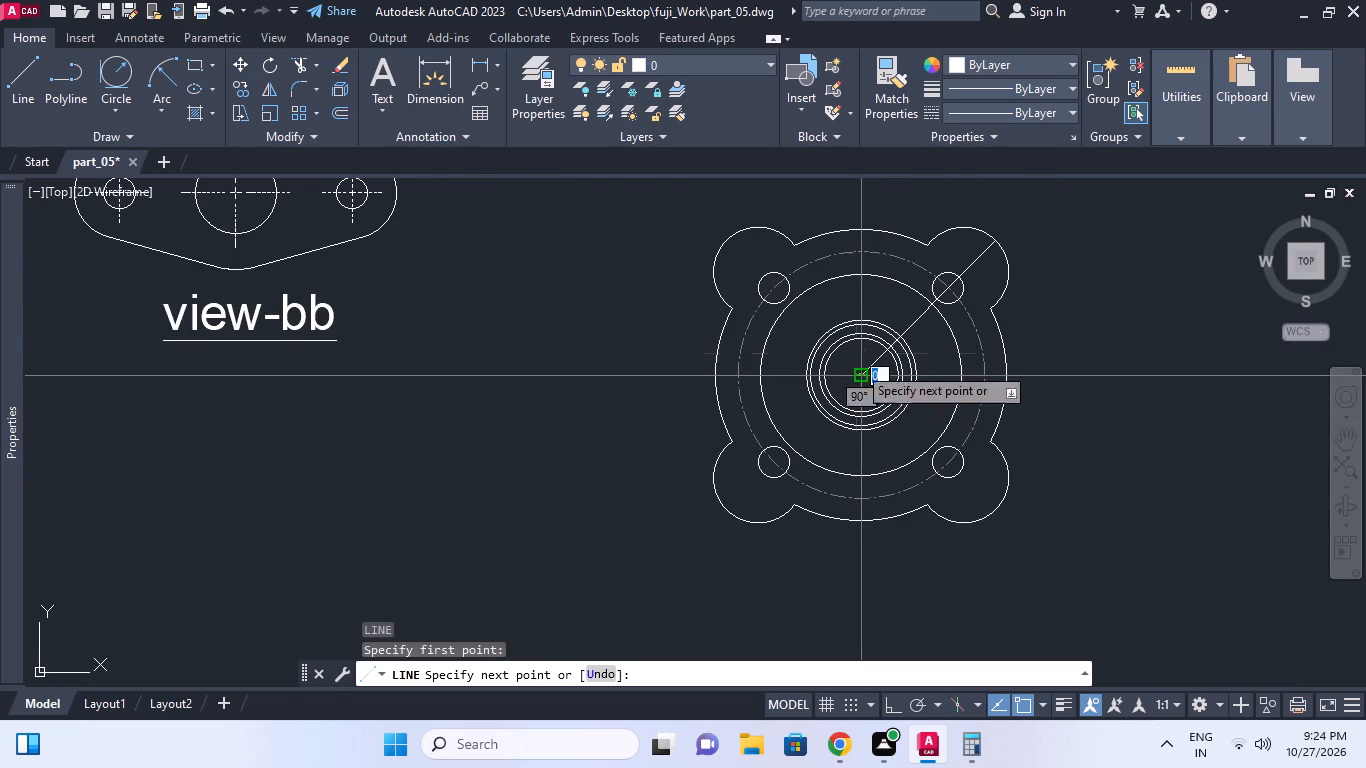
{"action": "middle_click_drag", "start_coordinate": [850, 261], "coordinate": [853, 298]}
{"action": "key", "text": "F8"}
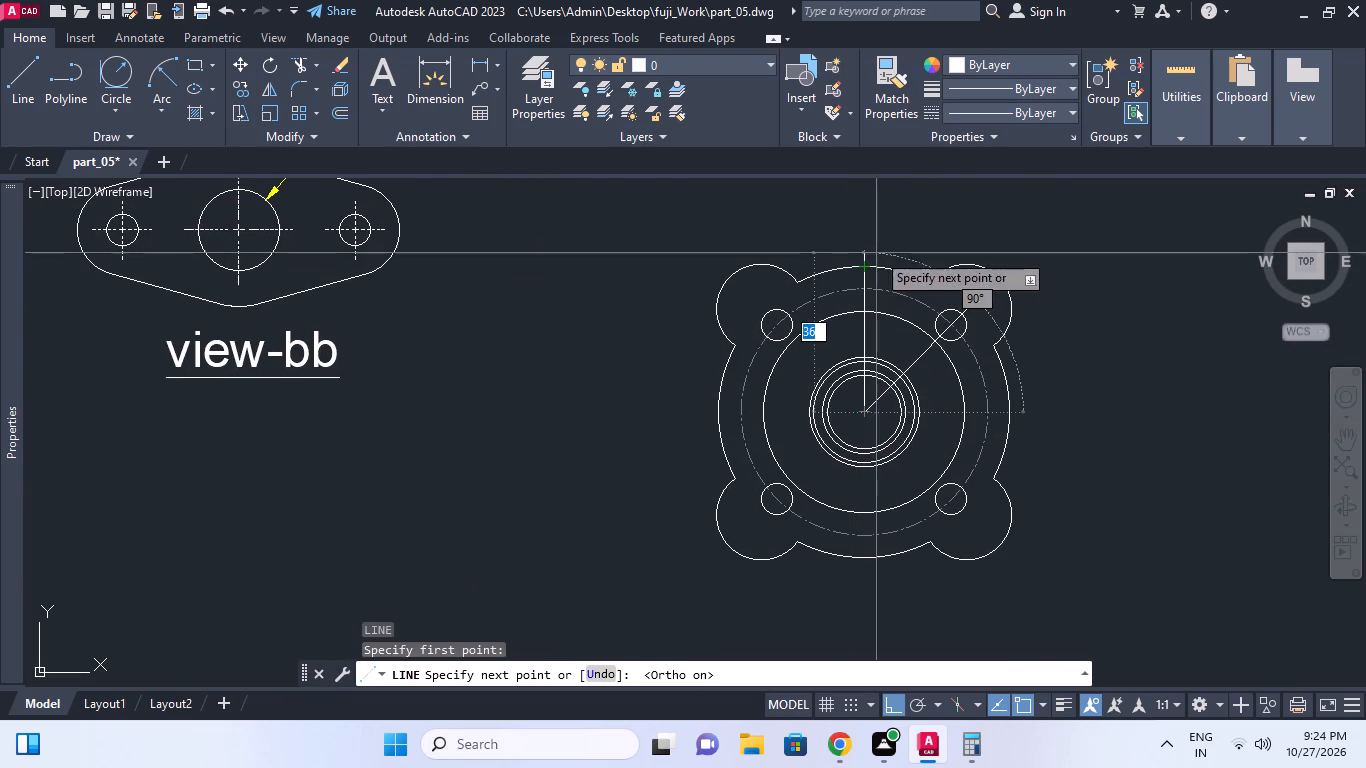
{"action": "left_click", "coordinate": [876, 248]}
{"action": "key", "text": "Escape"}
{"action": "middle_click", "coordinate": [868, 273]}
Trim the vertical line's end that projects above the flange's upper outer arc.
{"action": "key", "text": "space"}
{"action": "type", "text": "tr"}
{"action": "key", "text": "space"}
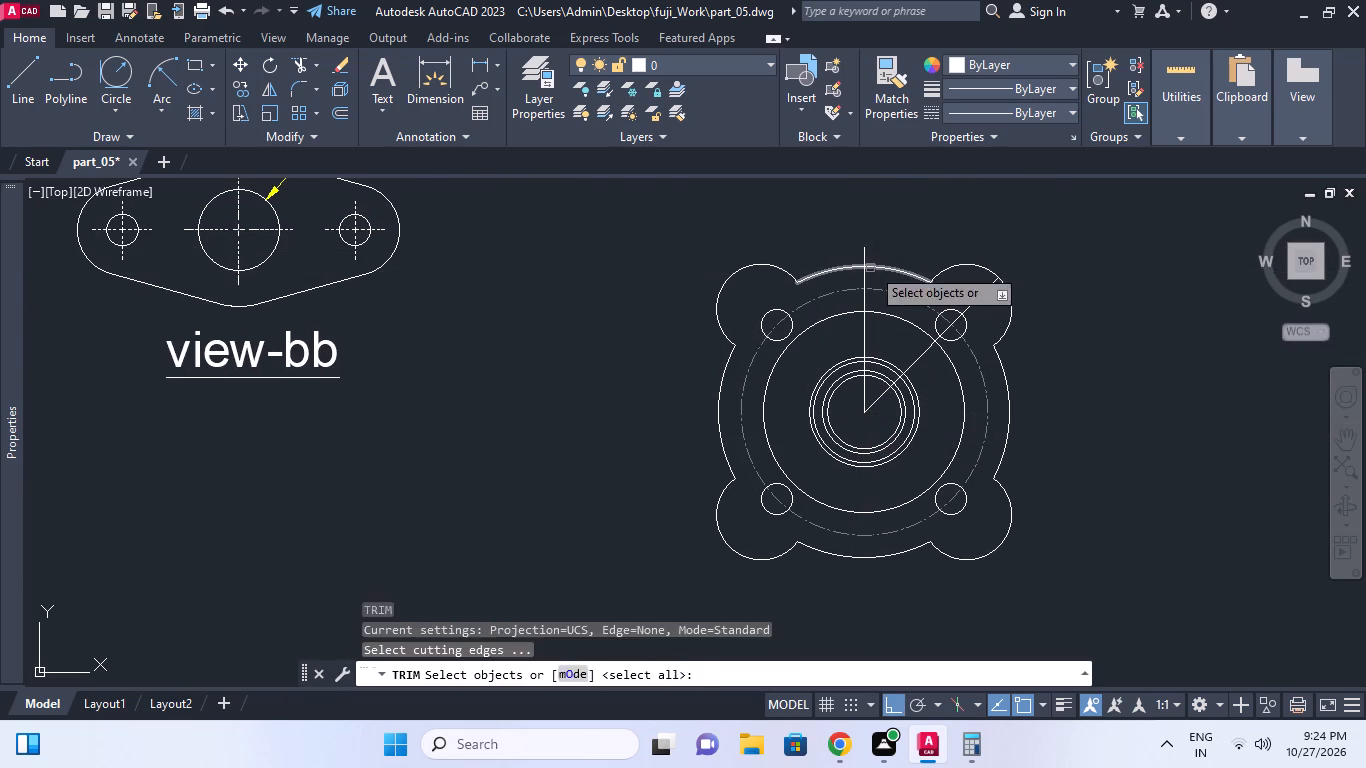
{"action": "left_click", "coordinate": [872, 266]}
{"action": "key", "text": "space"}
{"action": "left_click", "coordinate": [870, 254]}
{"action": "left_click", "coordinate": [848, 248]}
{"action": "scroll", "coordinate": [856, 242], "scroll_direction": "down", "scroll_amount": 1}
{"action": "middle_click", "coordinate": [856, 242]}
{"action": "key", "text": "Escape"}
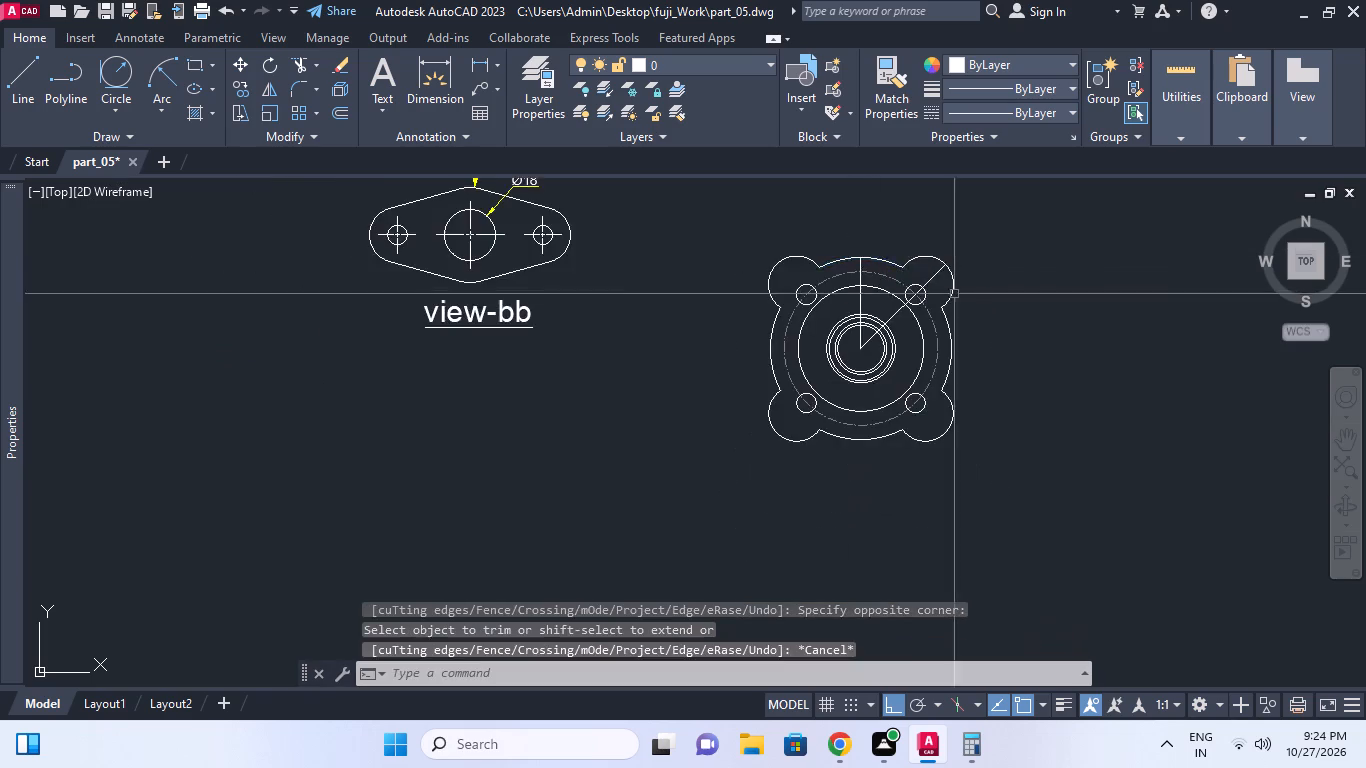
Match the properties of the flange's pitch-circle centreline onto the vertical and diagonal lines.
{"action": "scroll", "coordinate": [956, 296], "scroll_direction": "down", "scroll_amount": 3}
{"action": "middle_click_drag", "start_coordinate": [956, 296], "coordinate": [951, 314]}
{"action": "key", "text": "Escape"}
{"action": "scroll", "coordinate": [903, 310], "scroll_direction": "up", "scroll_amount": 5}
{"action": "left_click", "coordinate": [944, 301]}
{"action": "middle_click_drag", "start_coordinate": [947, 297], "coordinate": [946, 312]}
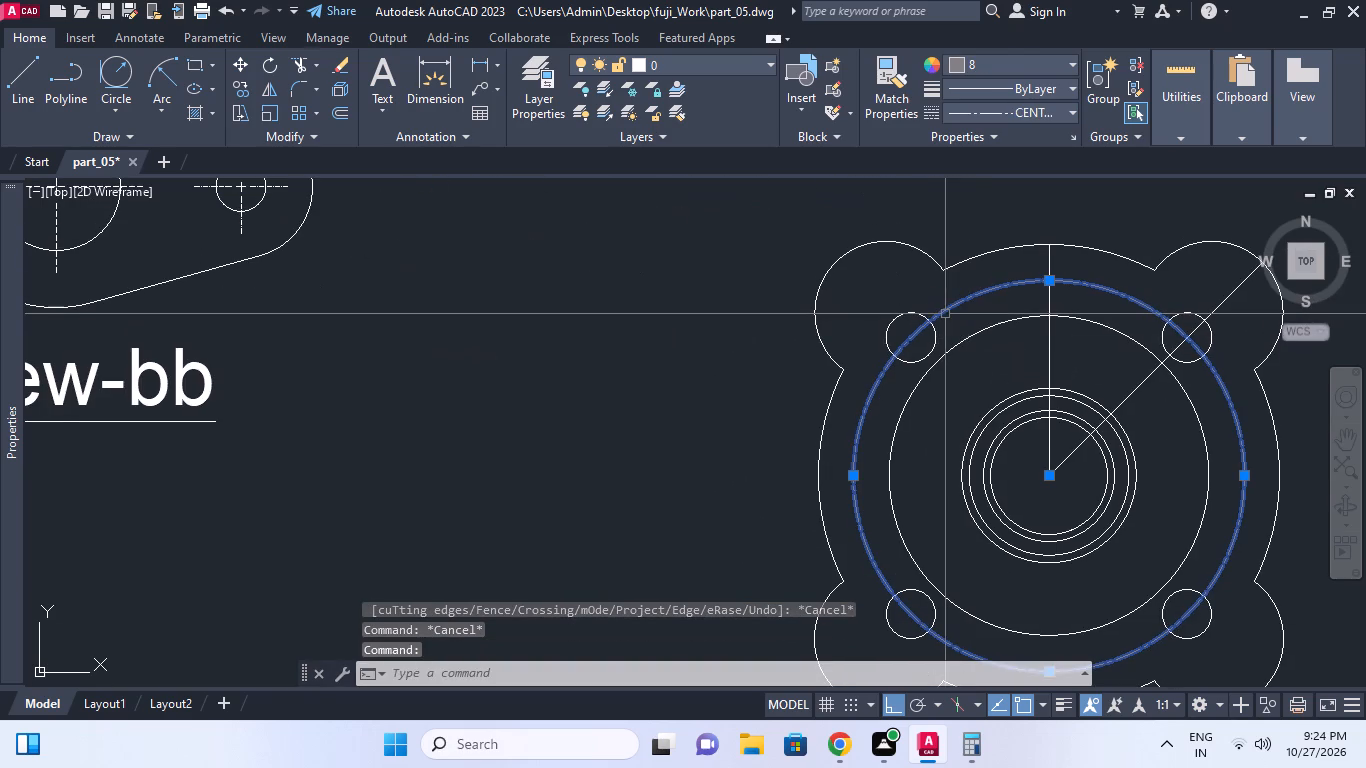
{"action": "type", "text": "ma"}
{"action": "key", "text": "space"}
{"action": "left_click", "coordinate": [1118, 400]}
{"action": "left_click", "coordinate": [1086, 377]}
{"action": "left_click", "coordinate": [983, 349]}
{"action": "right_click", "coordinate": [983, 349]}
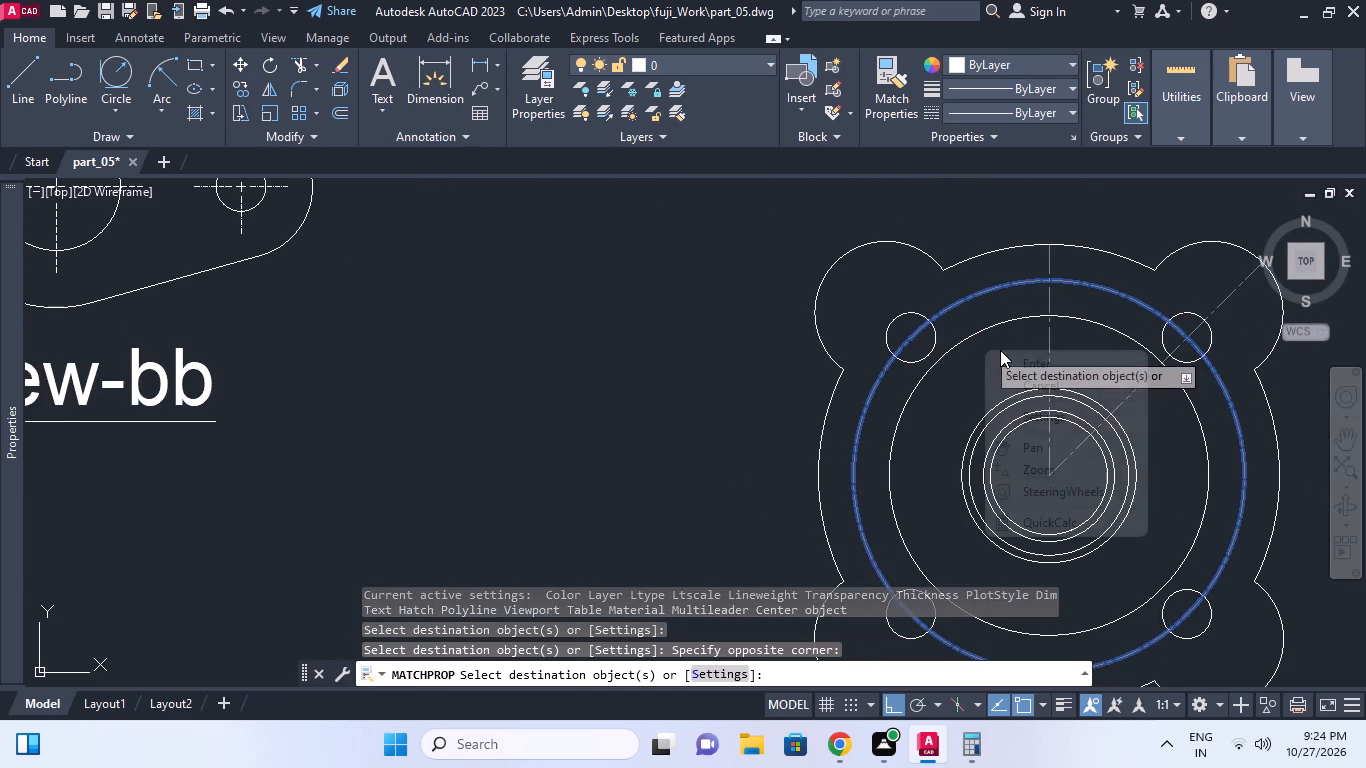
{"action": "left_click", "coordinate": [1052, 351]}
{"action": "scroll", "coordinate": [1045, 351], "scroll_direction": "down", "scroll_amount": 1}
{"action": "left_click", "coordinate": [1045, 356]}
{"action": "scroll", "coordinate": [1043, 357], "scroll_direction": "down", "scroll_amount": 3}
{"action": "key", "text": "Escape"}
Move the whole four-lobed flange view slightly closer to view-dd.
{"action": "left_click_drag", "start_coordinate": [1147, 460], "coordinate": [1141, 451]}
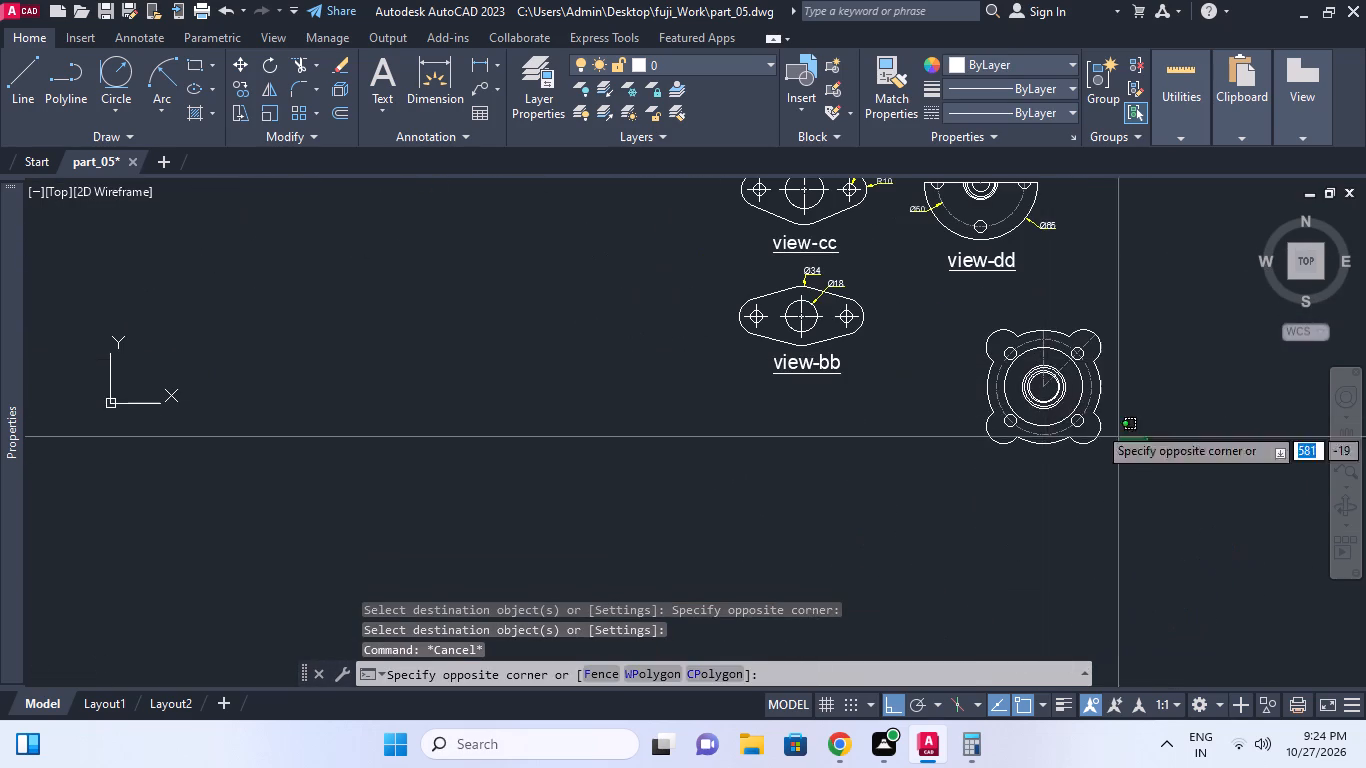
{"action": "left_click", "coordinate": [924, 308]}
{"action": "key", "text": "m"}
{"action": "key", "text": "space"}
{"action": "left_click", "coordinate": [1086, 448]}
{"action": "left_click", "coordinate": [1062, 432]}
{"action": "scroll", "coordinate": [960, 371], "scroll_direction": "down", "scroll_amount": 1}
{"action": "middle_click", "coordinate": [960, 371]}
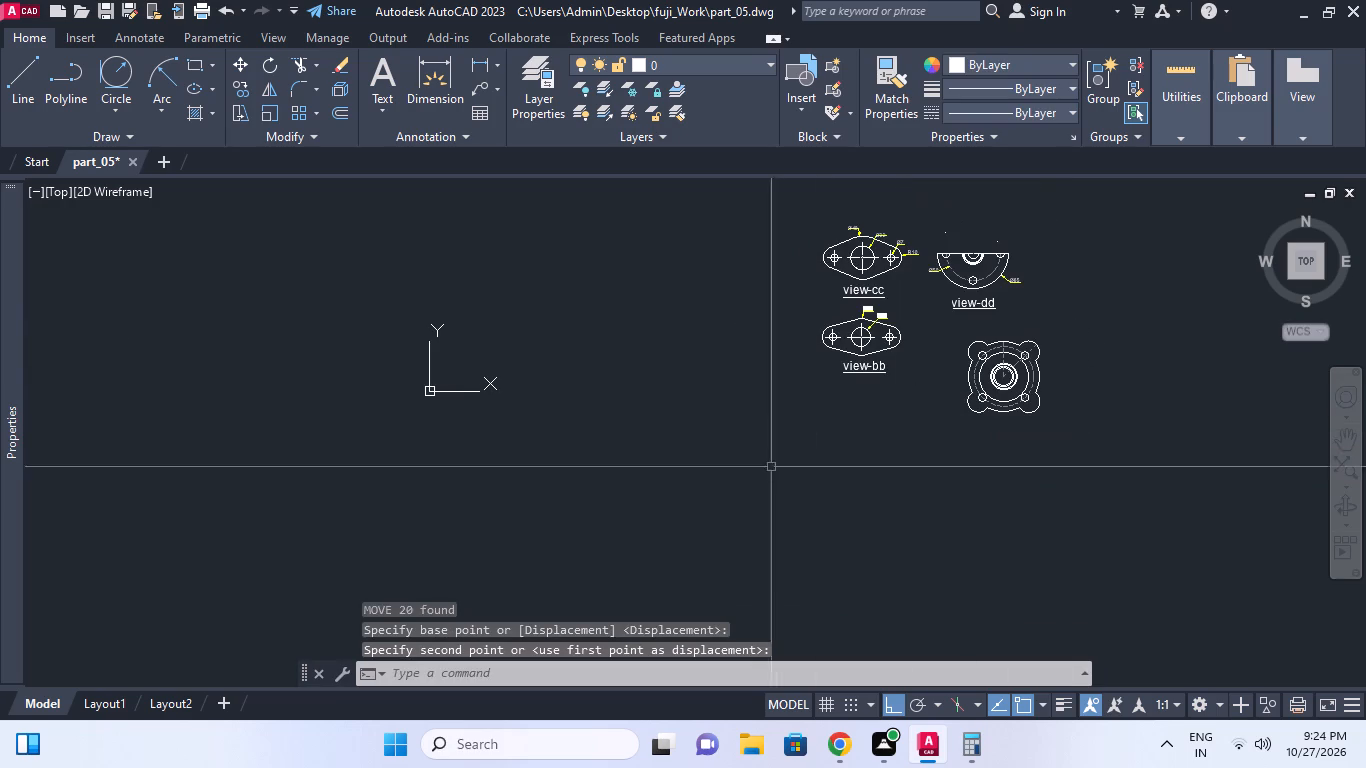
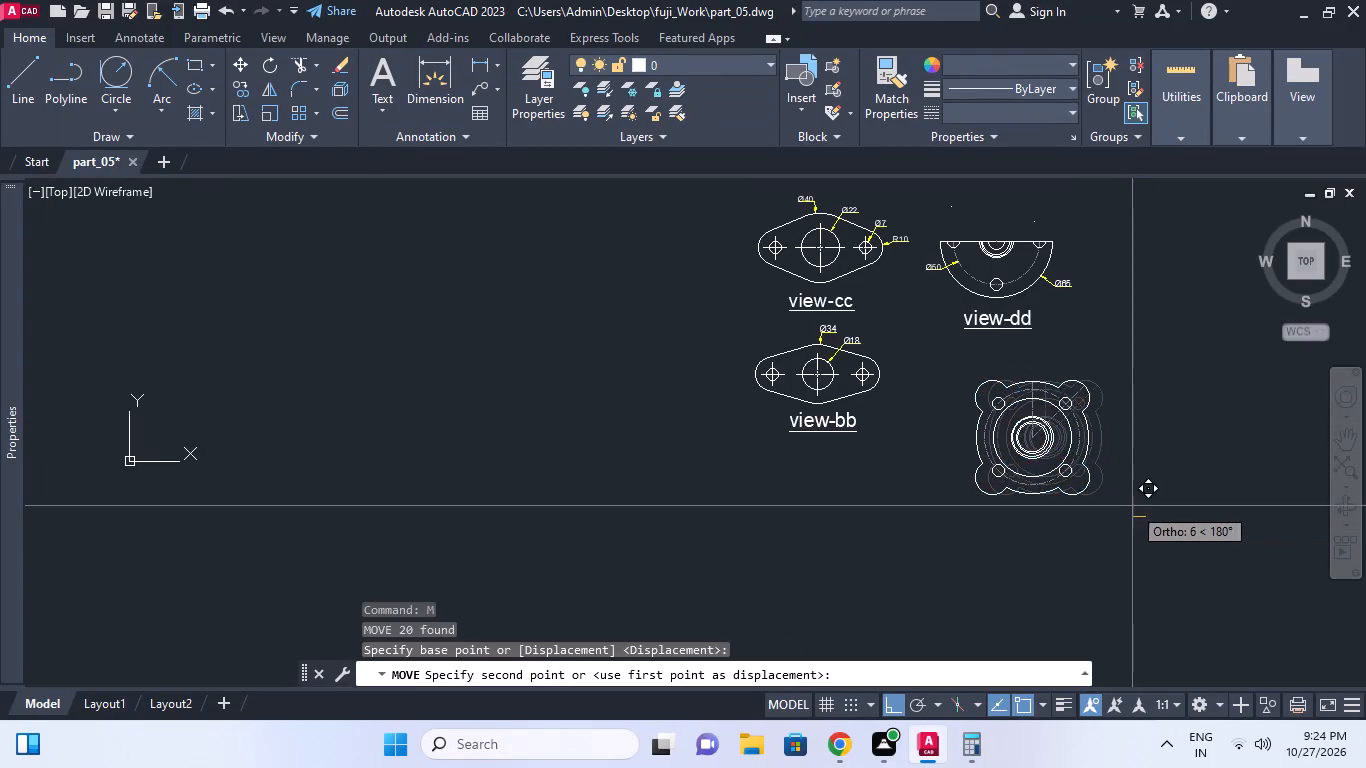
Move the four-lobed flange view horizontally away from view-bb by about 134, after nudging it slightly towards view-bb.
{"action": "left_click", "coordinate": [1119, 502]}
{"action": "scroll", "coordinate": [1174, 451], "scroll_direction": "down", "scroll_amount": 1}
{"action": "middle_click_drag", "start_coordinate": [1174, 451], "coordinate": [1050, 464]}
{"action": "key", "text": "Escape"}
{"action": "left_click", "coordinate": [1033, 493]}
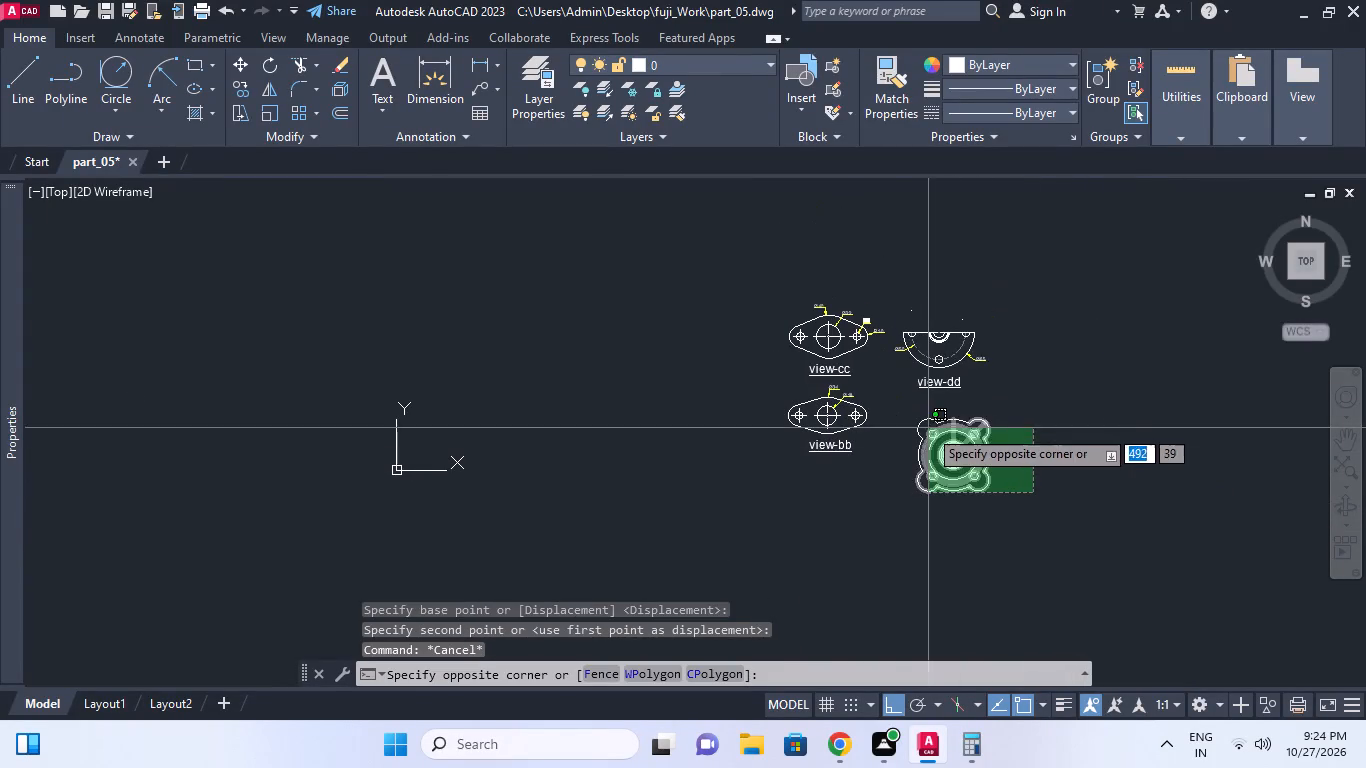
{"action": "left_click", "coordinate": [879, 419]}
{"action": "key", "text": "m"}
{"action": "key", "text": "space"}
{"action": "left_click", "coordinate": [1000, 516]}
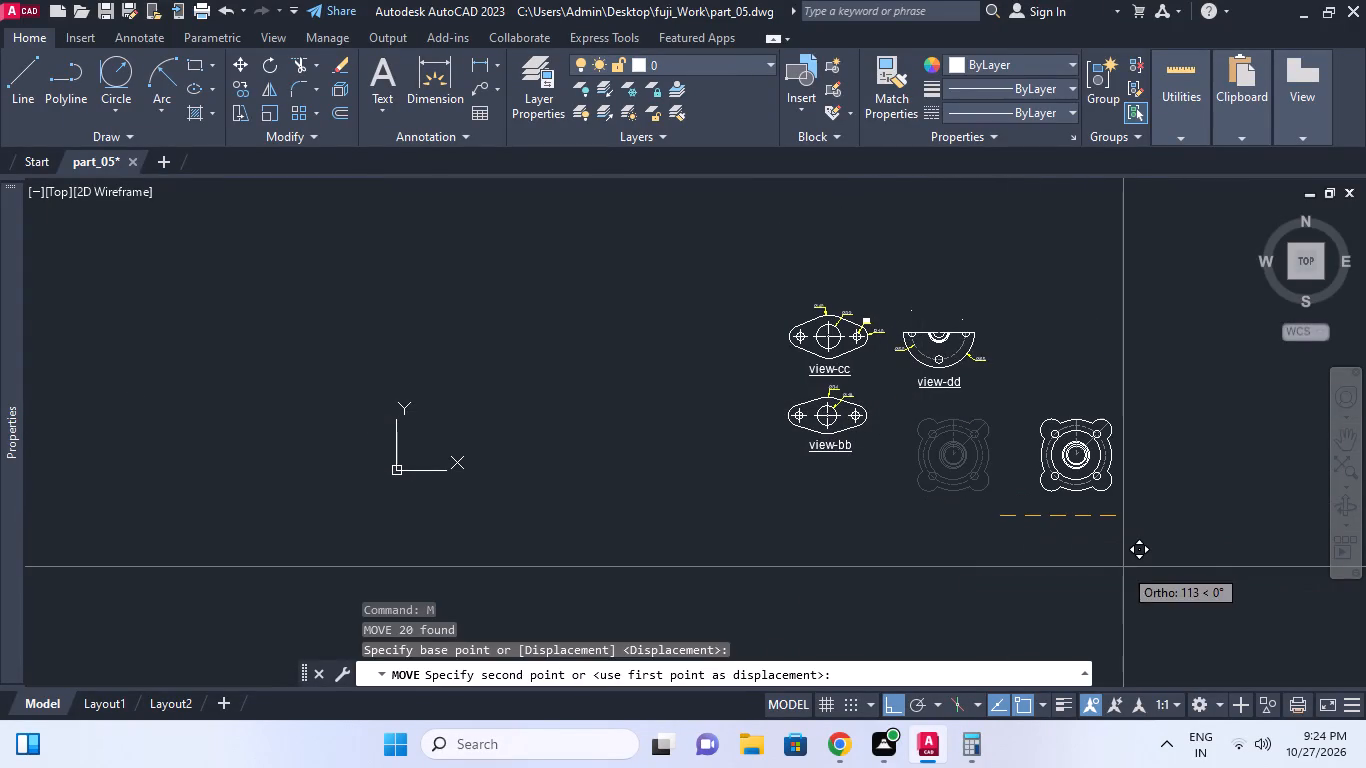
{"action": "left_click", "coordinate": [1146, 569]}
{"action": "key", "text": "Escape"}
Copy view-cc's flange outline, holes and dimensions, without its label, straight down by about 184 to below view-bb.
{"action": "middle_click_drag", "start_coordinate": [865, 442], "coordinate": [875, 488]}
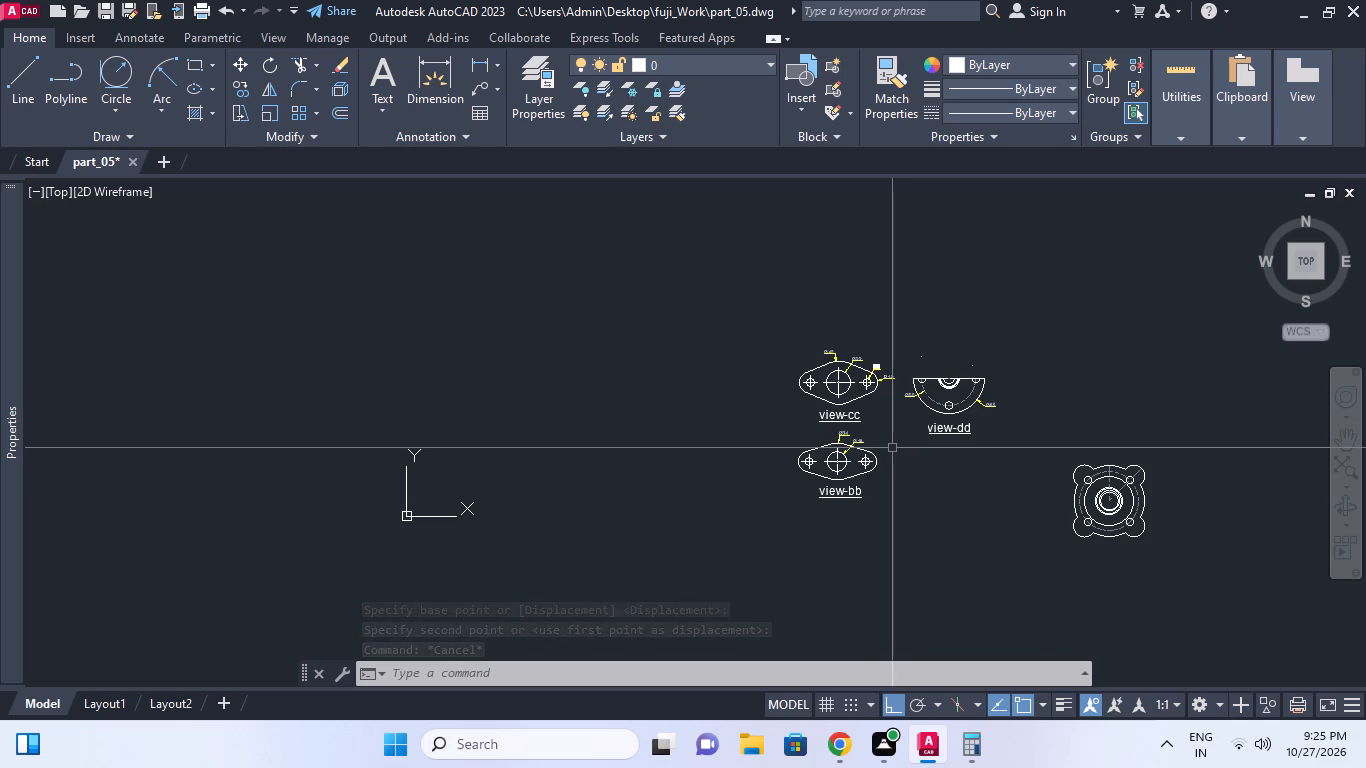
{"action": "middle_click_drag", "start_coordinate": [970, 468], "coordinate": [967, 467]}
{"action": "scroll", "coordinate": [969, 468], "scroll_direction": "down", "scroll_amount": 1}
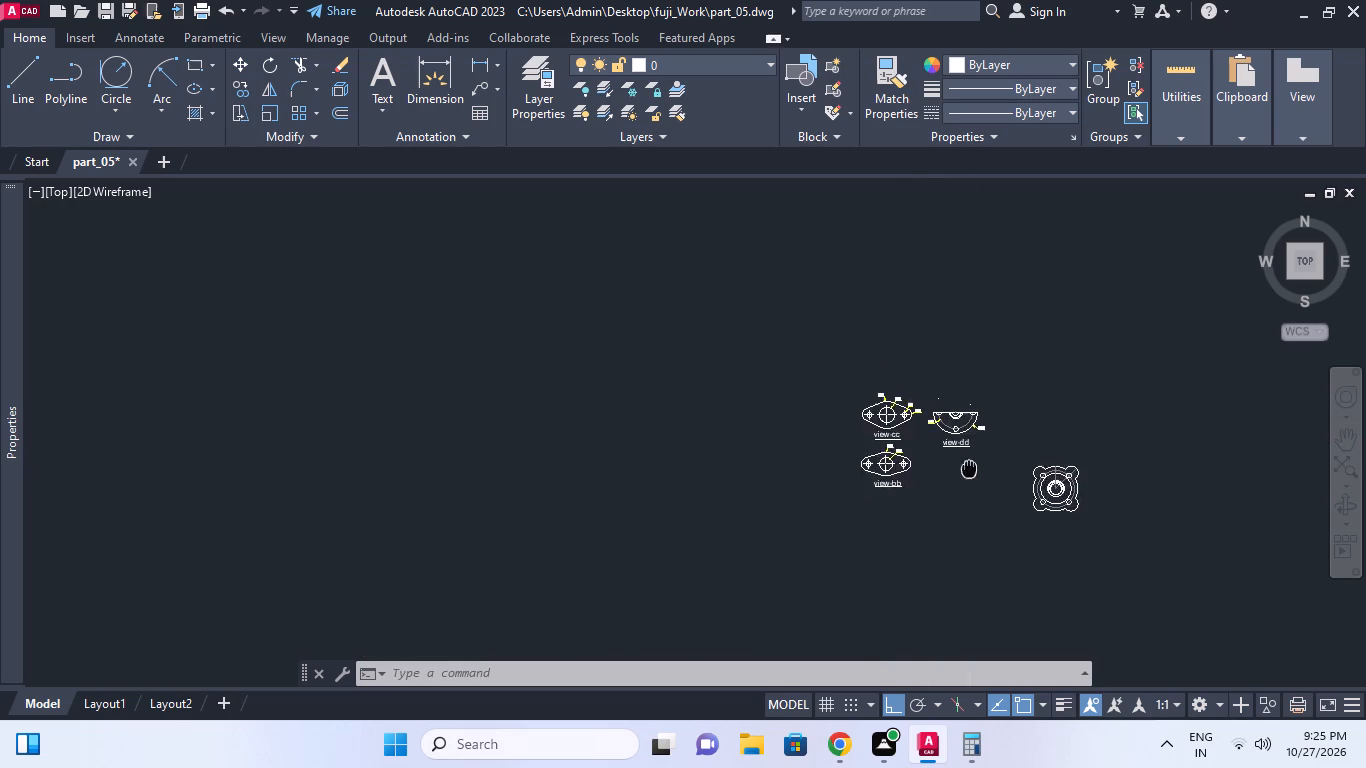
{"action": "middle_click_drag", "start_coordinate": [967, 467], "coordinate": [875, 464]}
{"action": "scroll", "coordinate": [853, 465], "scroll_direction": "up", "scroll_amount": 2}
{"action": "left_click", "coordinate": [591, 289]}
{"action": "key", "text": "Escape"}
{"action": "left_click", "coordinate": [609, 241]}
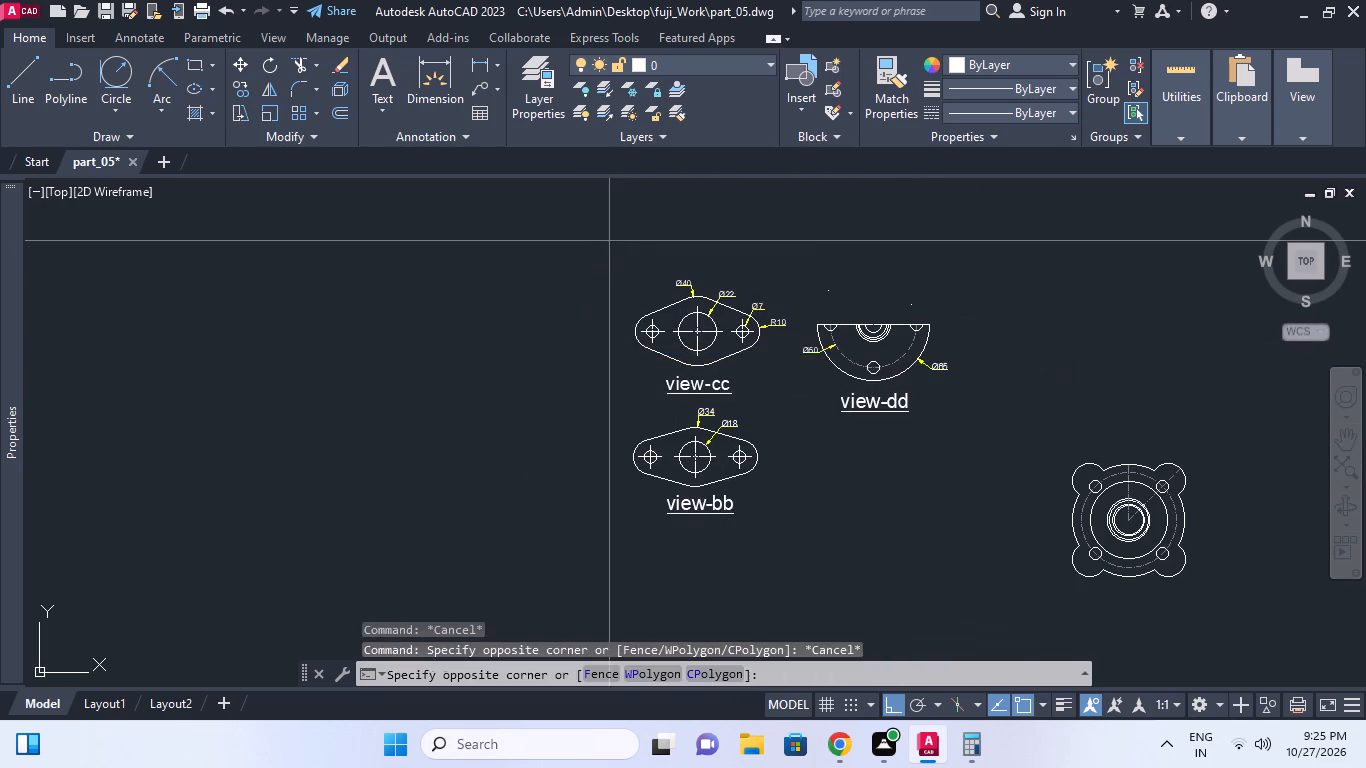
{"action": "left_click", "coordinate": [795, 377]}
{"action": "right_click", "coordinate": [795, 377]}
{"action": "left_click", "coordinate": [877, 400]}
{"action": "left_click", "coordinate": [779, 375]}
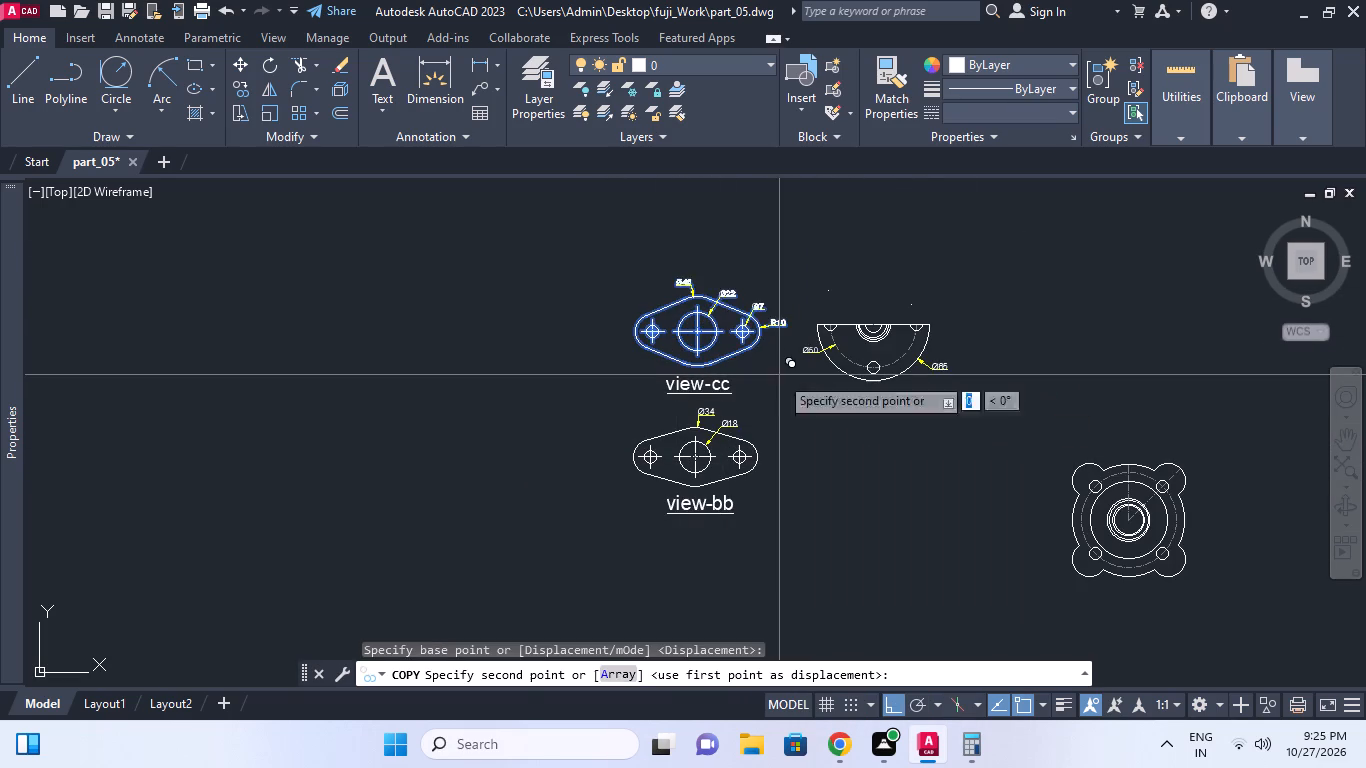
{"action": "middle_click_drag", "start_coordinate": [765, 442], "coordinate": [781, 347]}
{"action": "middle_click_drag", "start_coordinate": [769, 452], "coordinate": [817, 326]}
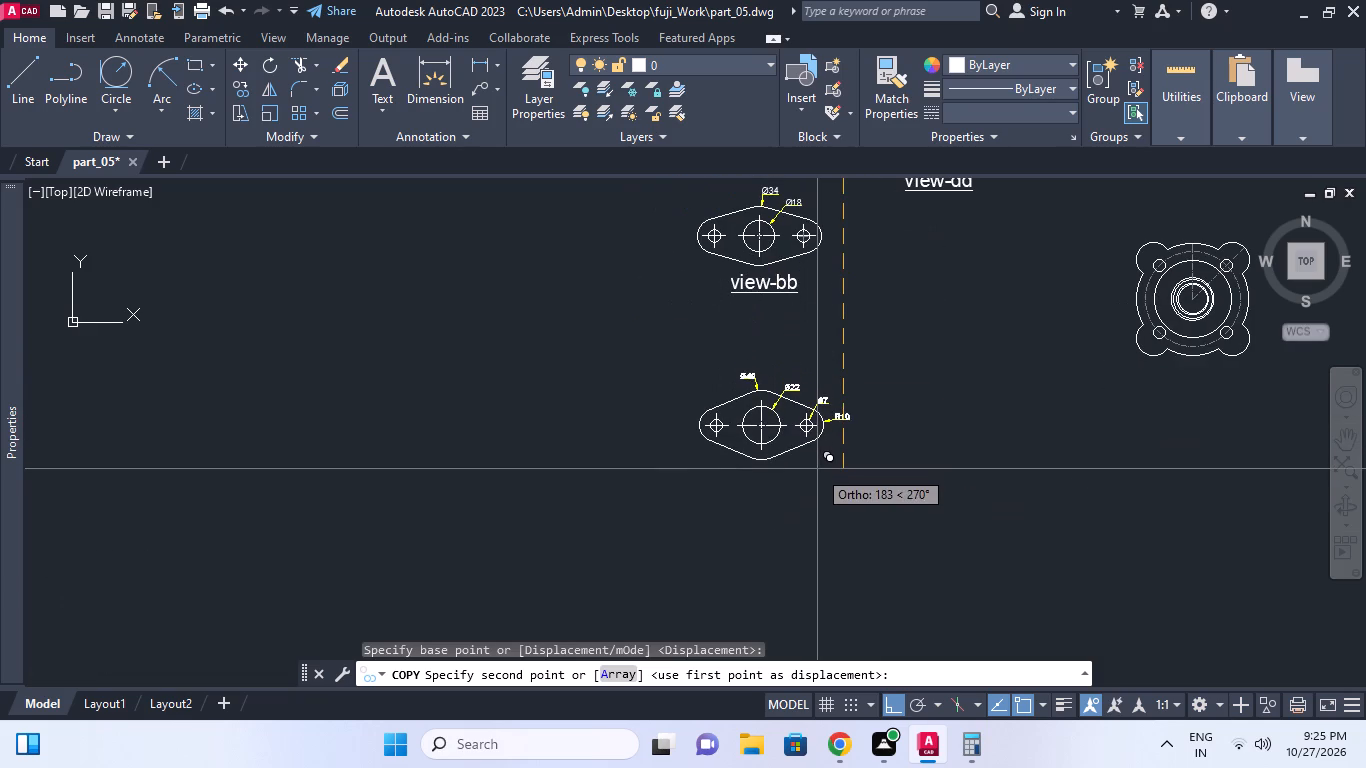
{"action": "left_click", "coordinate": [817, 469]}
{"action": "scroll", "coordinate": [821, 463], "scroll_direction": "down", "scroll_amount": 1}
{"action": "key", "text": "Escape"}
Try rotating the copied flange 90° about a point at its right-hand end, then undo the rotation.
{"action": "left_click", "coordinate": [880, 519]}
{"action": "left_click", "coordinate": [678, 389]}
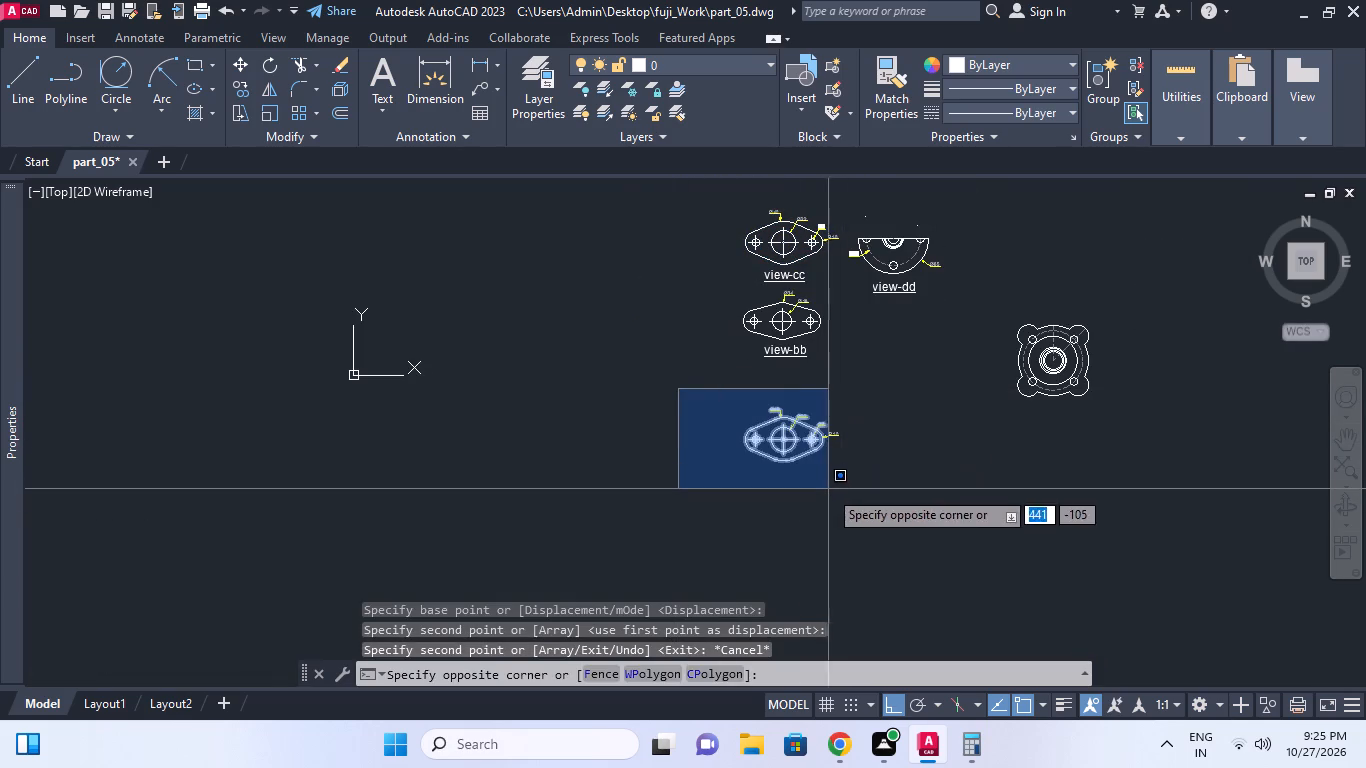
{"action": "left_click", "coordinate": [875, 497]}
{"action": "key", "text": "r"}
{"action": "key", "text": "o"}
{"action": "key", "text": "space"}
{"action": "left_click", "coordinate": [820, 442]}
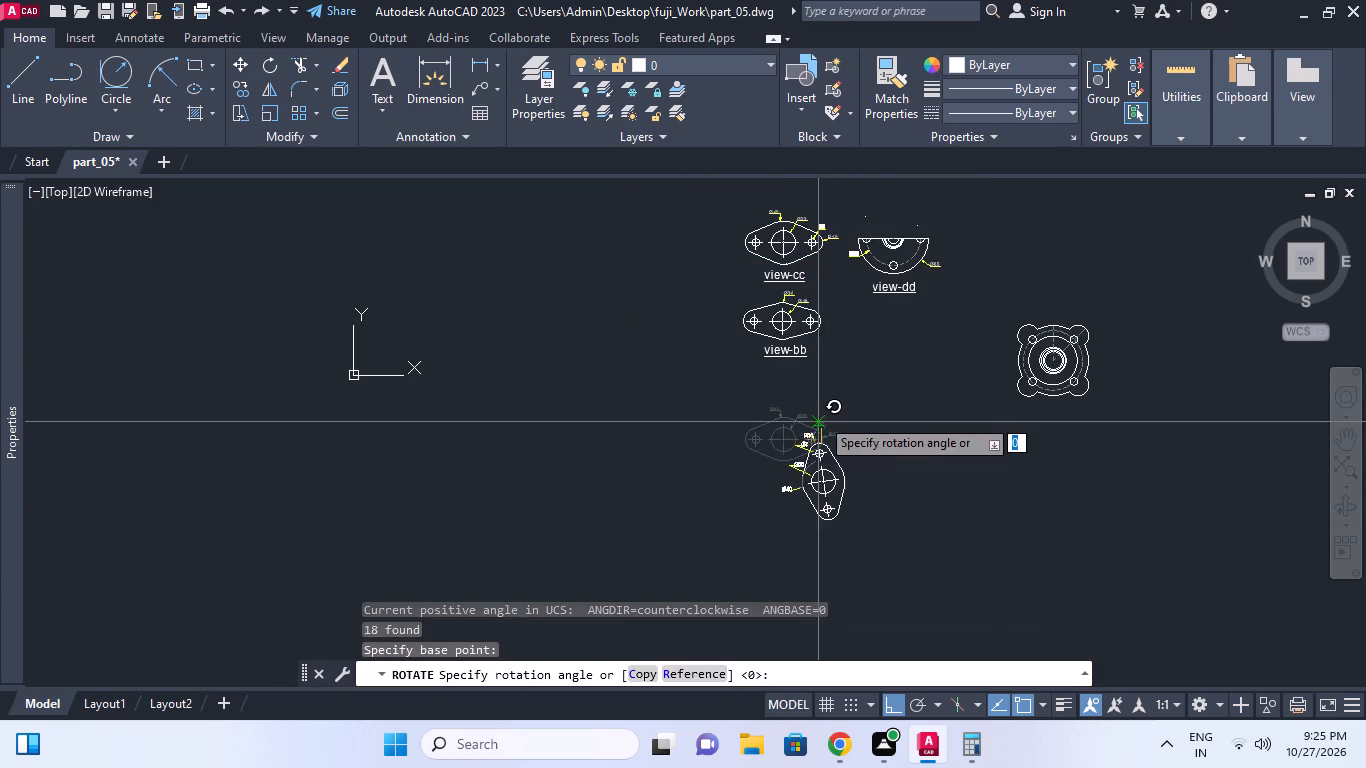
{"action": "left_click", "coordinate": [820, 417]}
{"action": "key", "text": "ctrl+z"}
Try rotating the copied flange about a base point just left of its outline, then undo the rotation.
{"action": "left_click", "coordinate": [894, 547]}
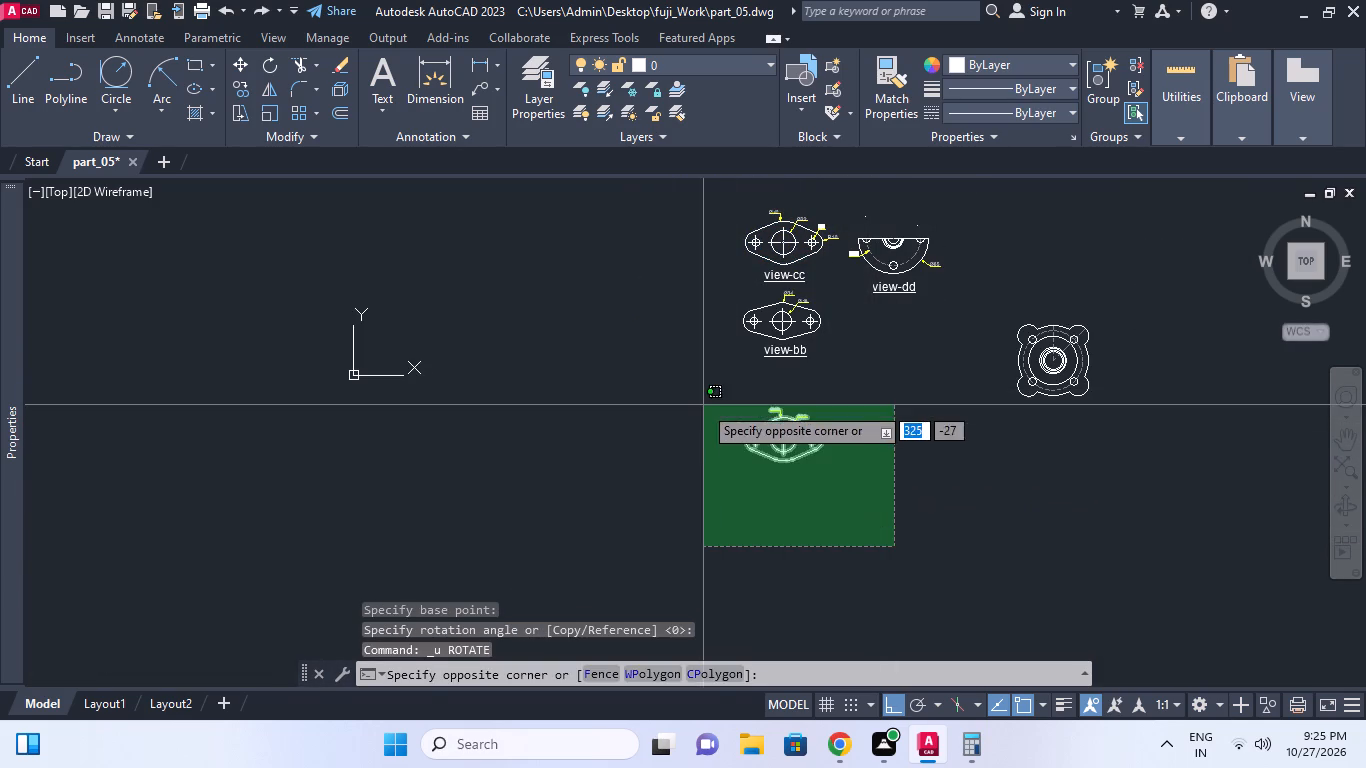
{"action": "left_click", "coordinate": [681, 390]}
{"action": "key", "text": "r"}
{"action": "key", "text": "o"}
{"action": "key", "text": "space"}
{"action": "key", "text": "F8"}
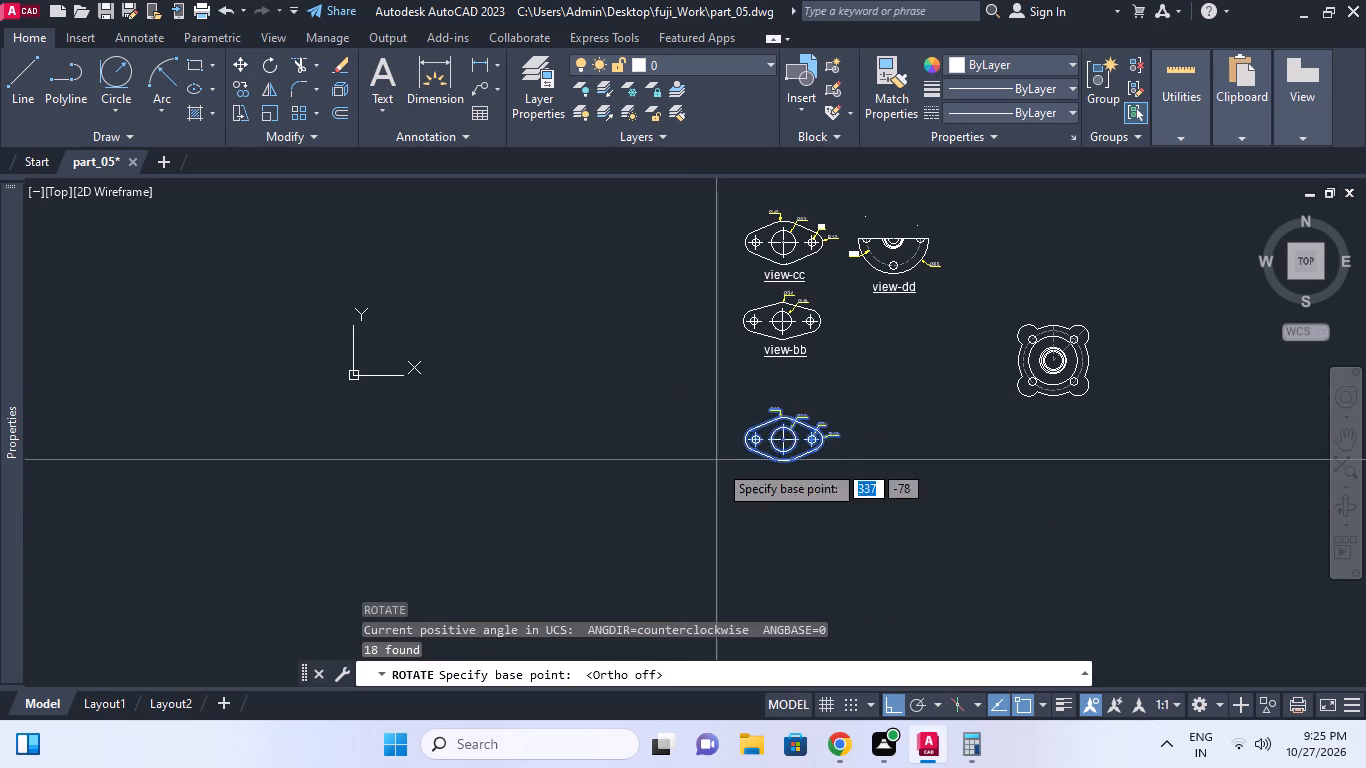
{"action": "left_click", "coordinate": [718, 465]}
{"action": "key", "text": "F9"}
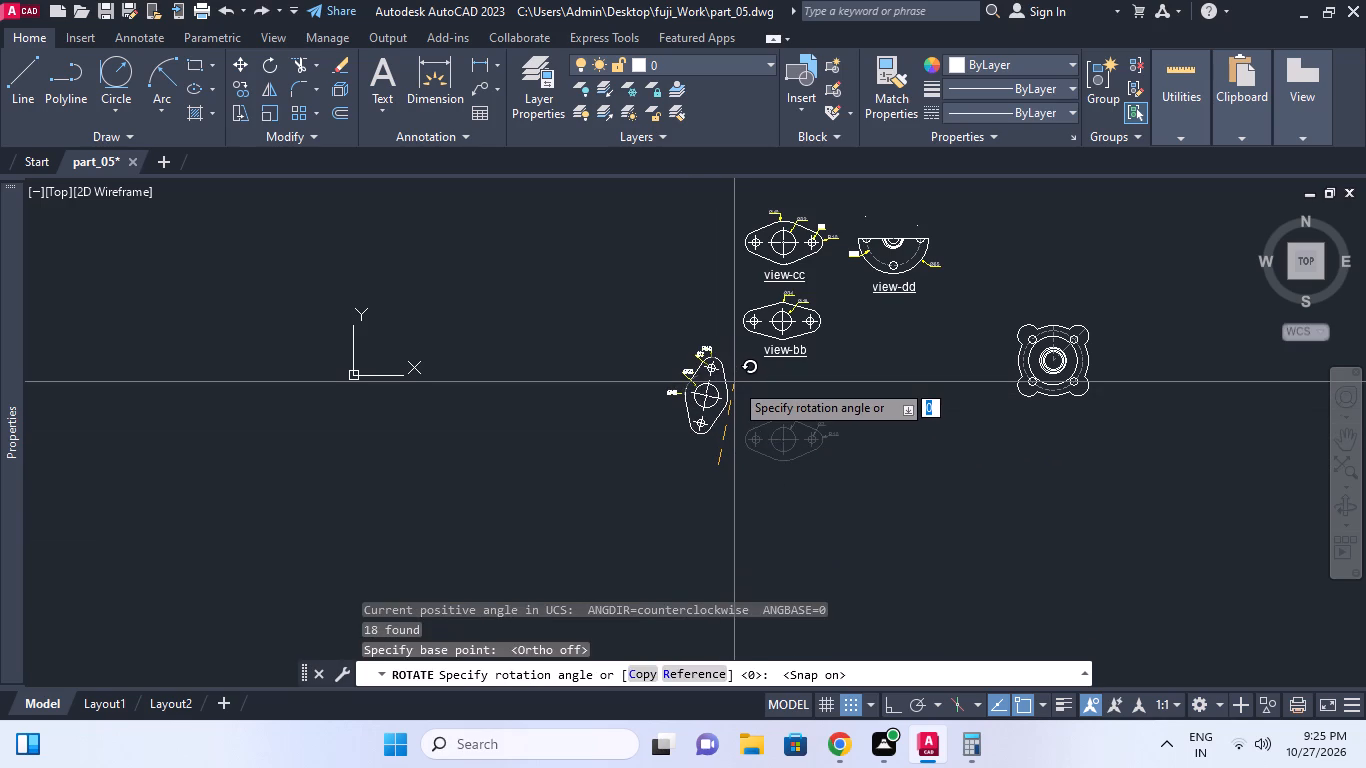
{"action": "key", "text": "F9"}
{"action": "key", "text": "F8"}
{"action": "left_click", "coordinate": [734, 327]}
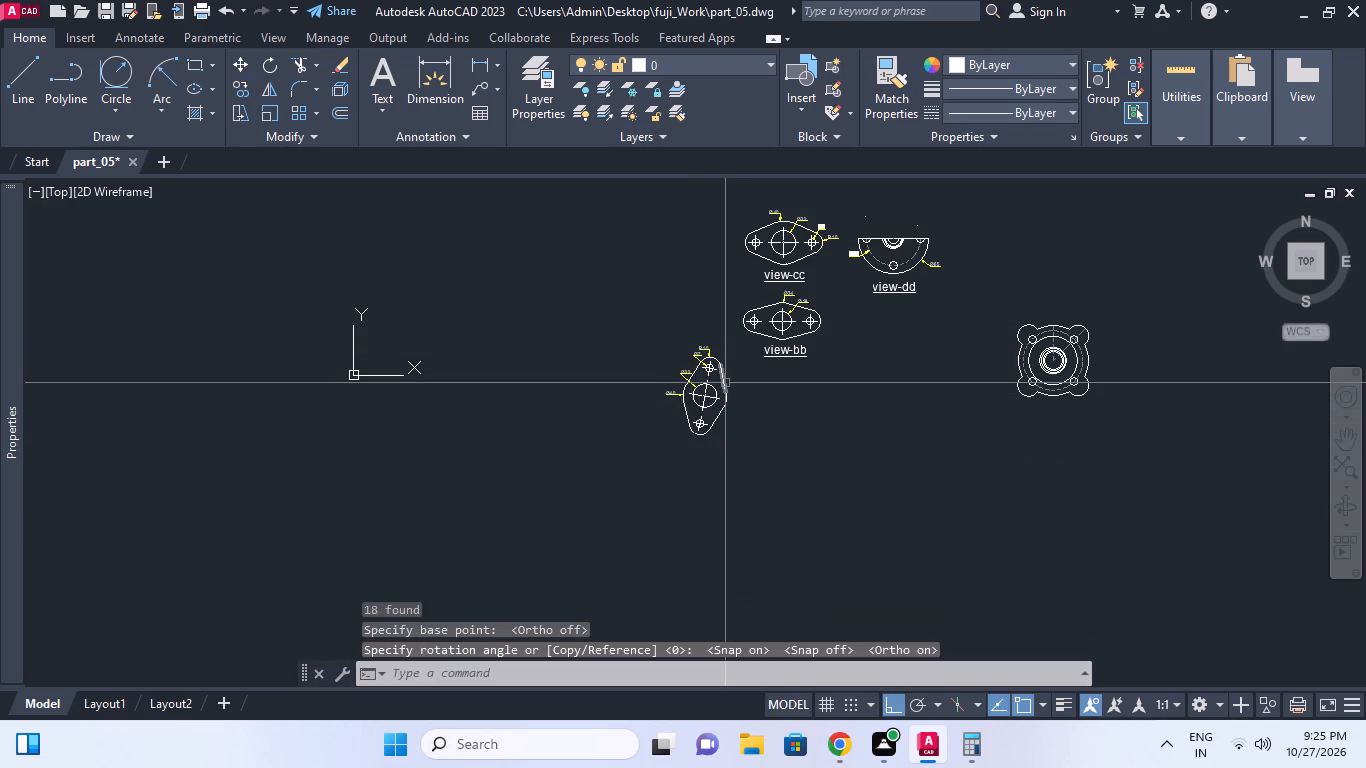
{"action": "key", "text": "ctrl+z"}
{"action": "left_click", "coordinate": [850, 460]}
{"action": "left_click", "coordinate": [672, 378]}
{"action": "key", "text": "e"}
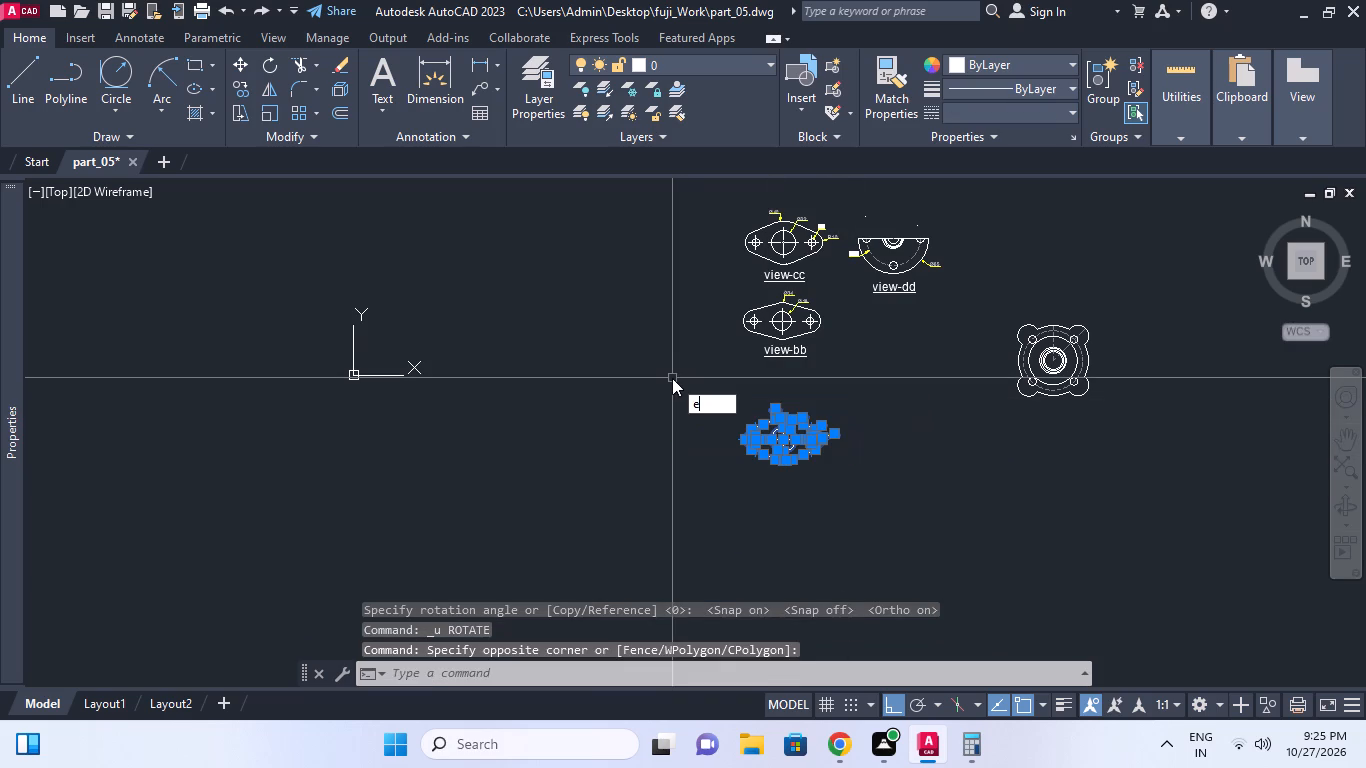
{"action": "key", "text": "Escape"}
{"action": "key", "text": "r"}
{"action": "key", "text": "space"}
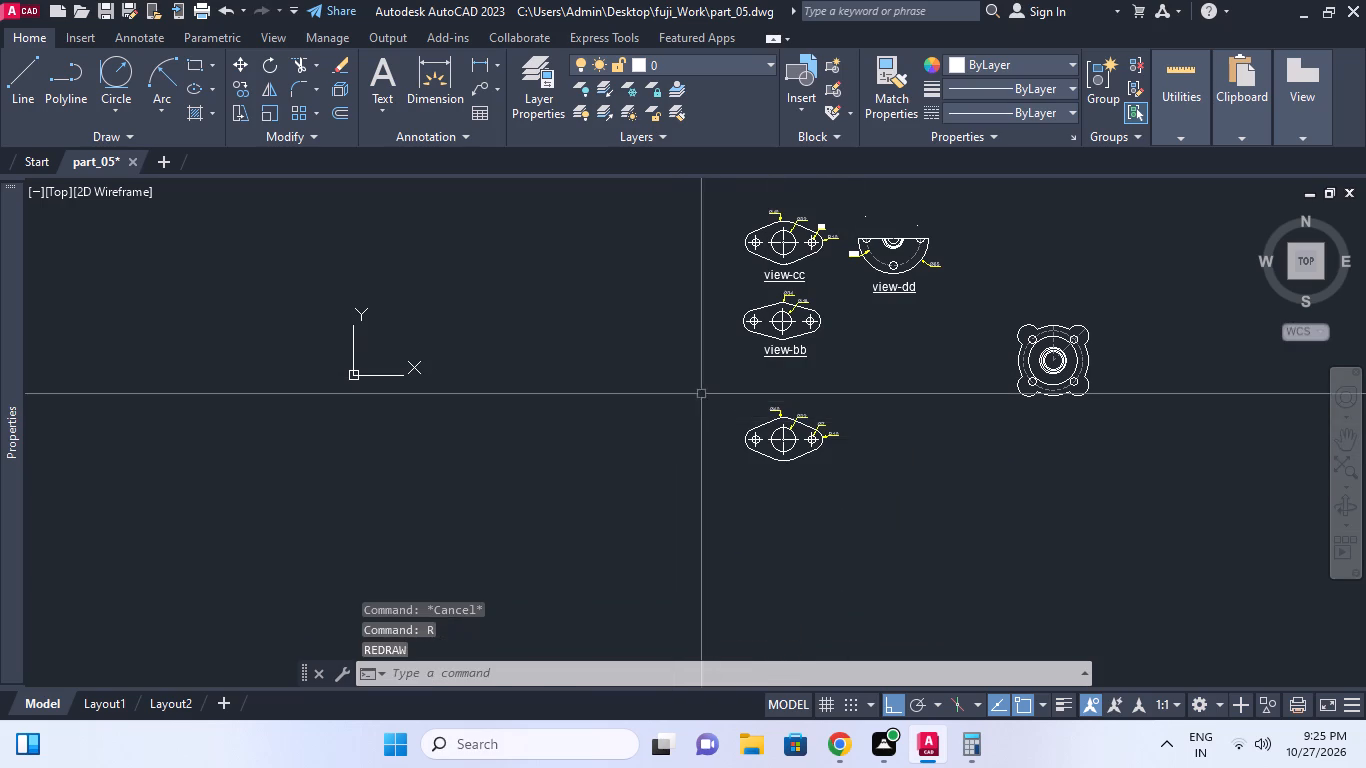
Rotate the copied flange with its dimensions 90° counterclockwise, using a base point near its right-hand hole.
{"action": "left_click", "coordinate": [701, 394]}
{"action": "left_click", "coordinate": [915, 492]}
{"action": "key", "text": "space"}
{"action": "type", "text": "ro"}
{"action": "key", "text": "space"}
{"action": "left_click", "coordinate": [808, 431]}
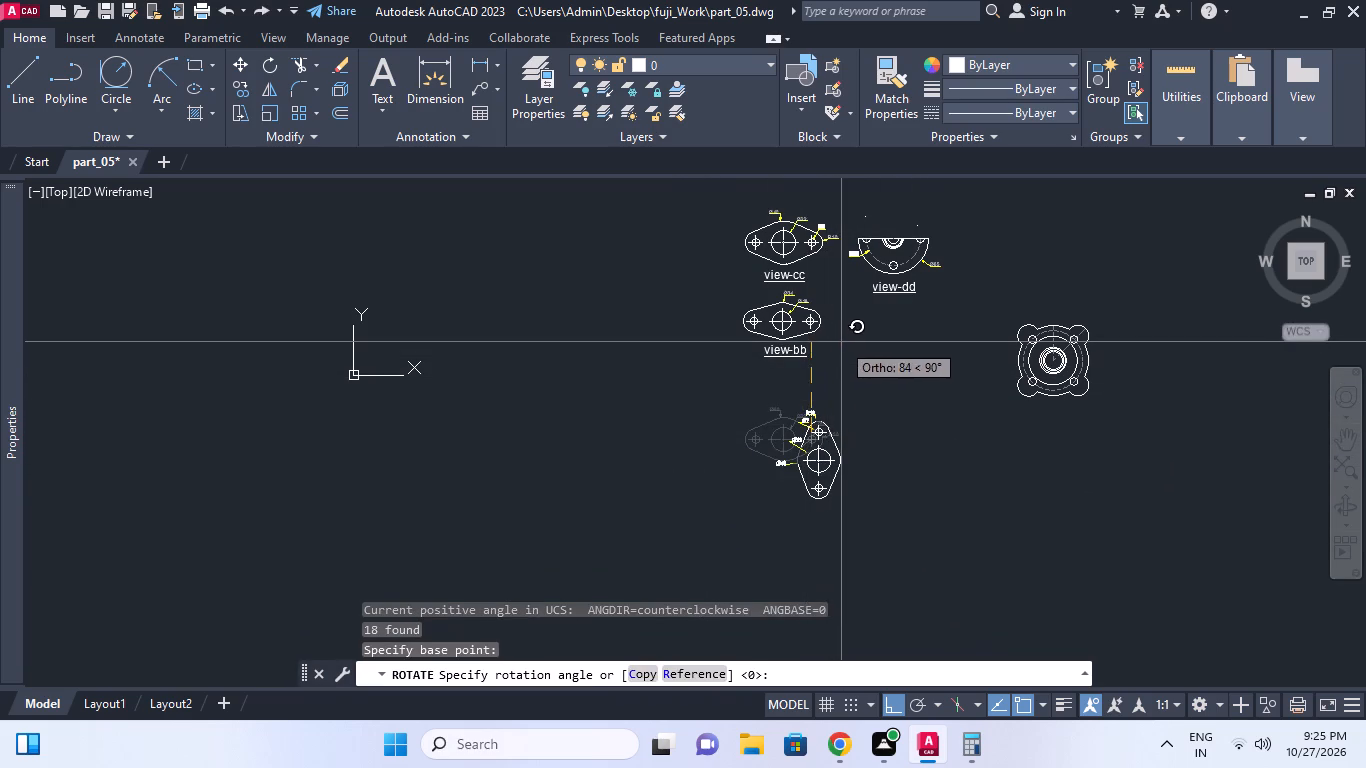
{"action": "left_click", "coordinate": [841, 342]}
{"action": "scroll", "coordinate": [840, 447], "scroll_direction": "up", "scroll_amount": 1}
{"action": "middle_click", "coordinate": [840, 447]}
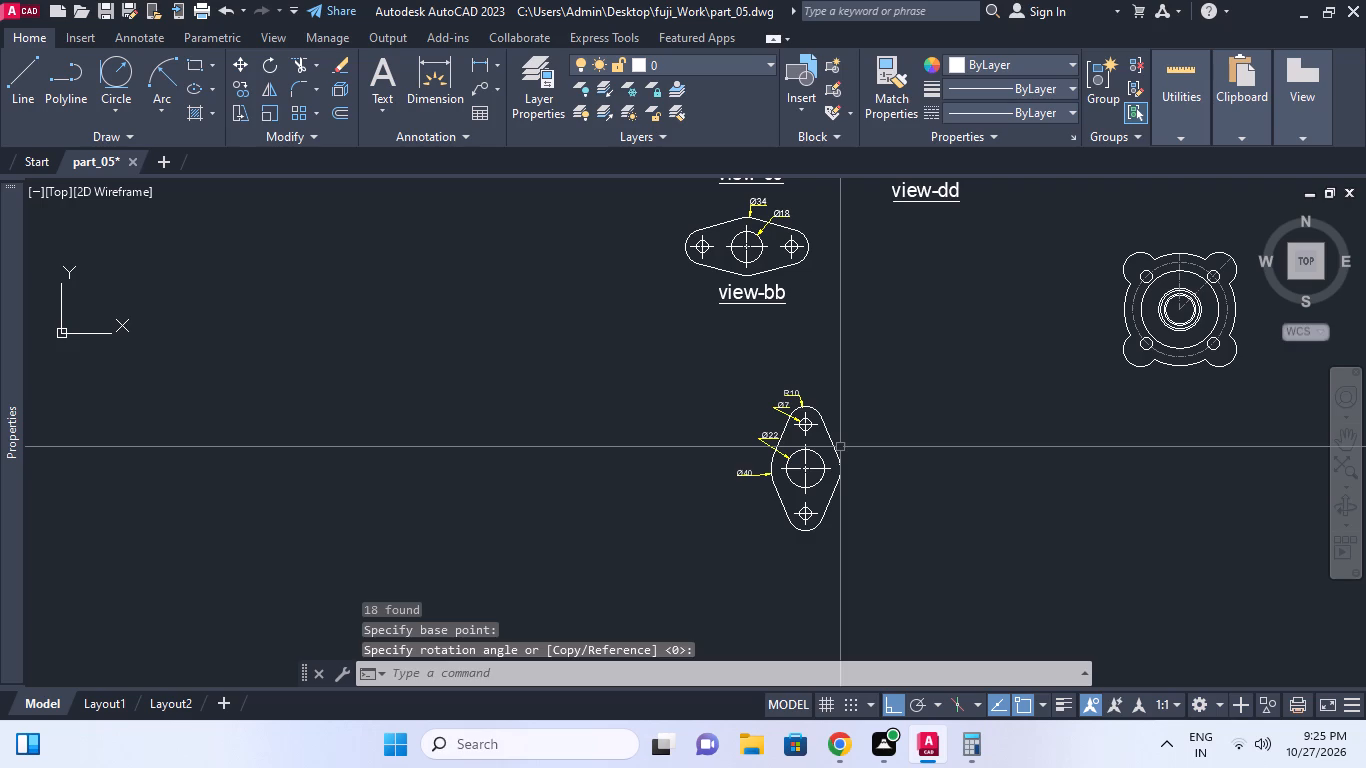
{"action": "key", "text": "Escape"}
Draw horizontal construction lines through the top and bottom extremes of the rotated flange's outline.
{"action": "type", "text": "xl h"}
{"action": "key", "text": "space"}
{"action": "scroll", "coordinate": [837, 417], "scroll_direction": "up", "scroll_amount": 2}
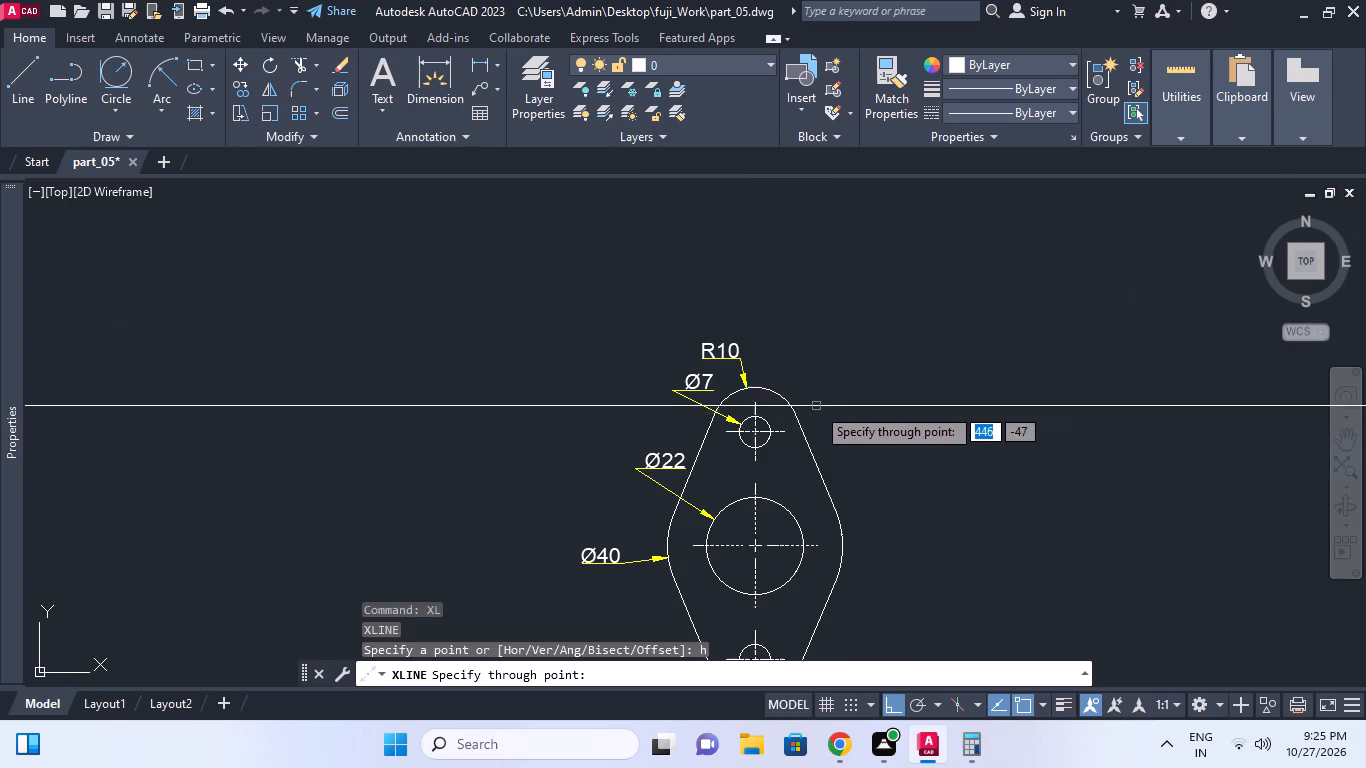
{"action": "left_click", "coordinate": [757, 385]}
{"action": "middle_click_drag", "start_coordinate": [758, 446], "coordinate": [757, 205]}
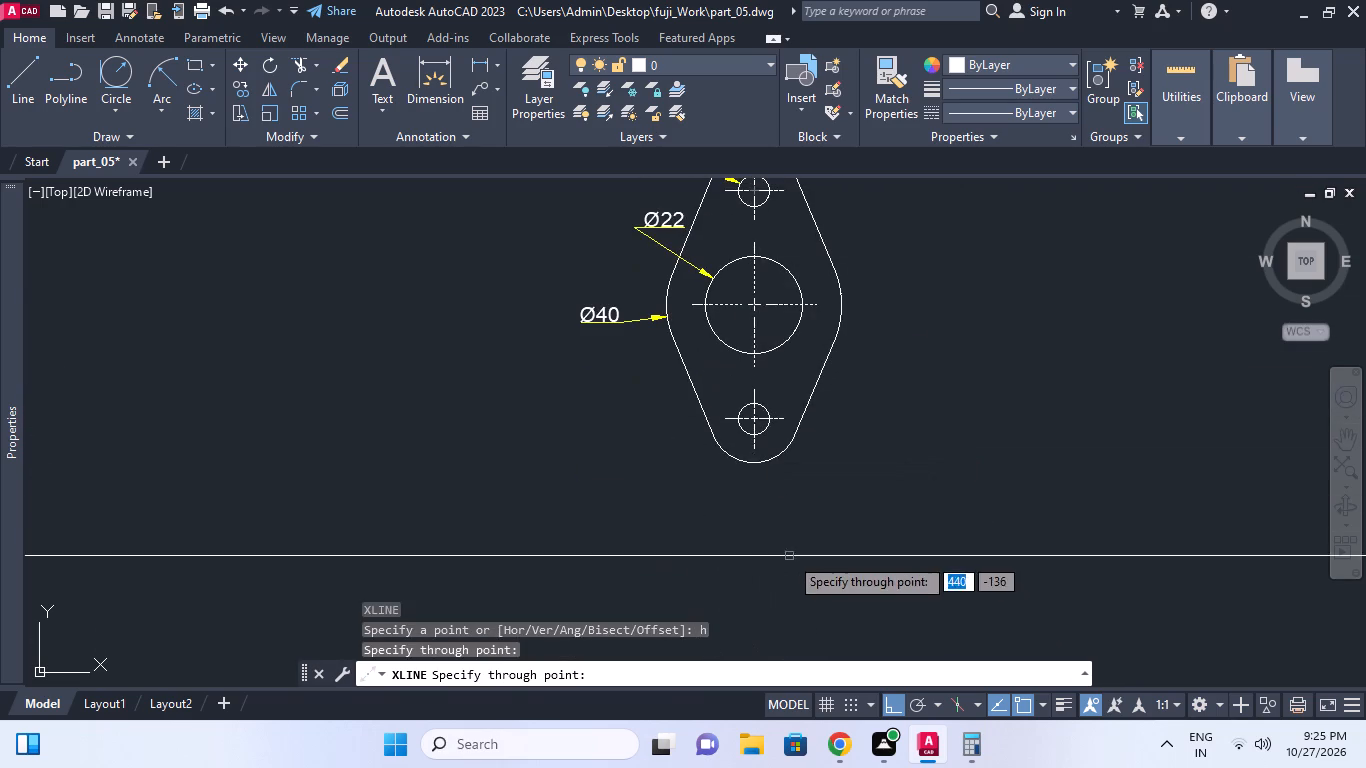
{"action": "left_click", "coordinate": [756, 466]}
{"action": "key", "text": "Escape"}
{"action": "middle_click_drag", "start_coordinate": [851, 426], "coordinate": [847, 444]}
{"action": "scroll", "coordinate": [847, 444], "scroll_direction": "down", "scroll_amount": 1}
{"action": "key", "text": "Escape"}
Draw a vertical construction line in the clear space to the right of the rotated flange.
{"action": "middle_click_drag", "start_coordinate": [881, 345], "coordinate": [880, 370]}
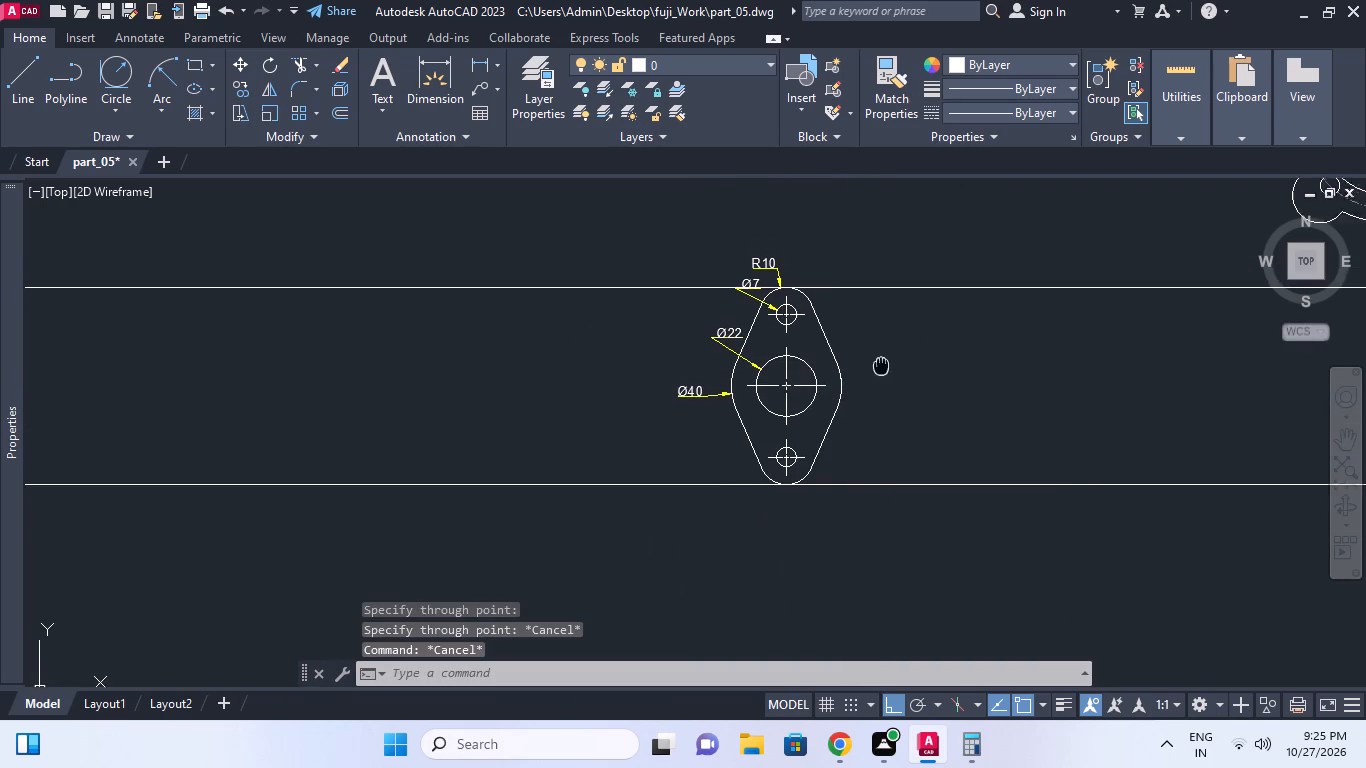
{"action": "middle_click_drag", "start_coordinate": [880, 370], "coordinate": [873, 385]}
{"action": "key", "text": "Escape"}
{"action": "type", "text": "xl"}
{"action": "key", "text": "space"}
{"action": "key", "text": "v"}
{"action": "key", "text": "space"}
{"action": "left_click", "coordinate": [899, 423]}
{"action": "key", "text": "Escape"}
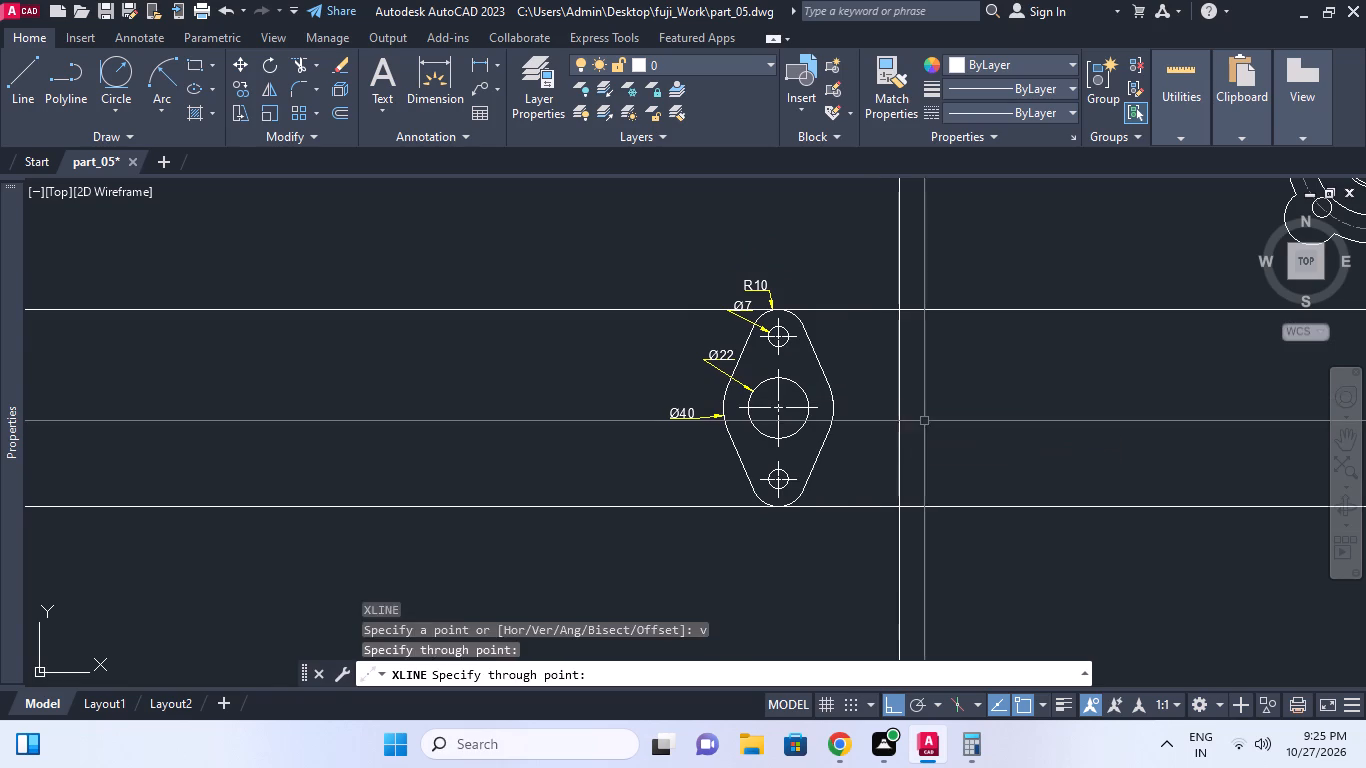
Offset the vertical construction line by 10 on the side away from the rotated flange.
{"action": "middle_click", "coordinate": [930, 422]}
{"action": "type", "text": "p"}
{"action": "key", "text": "space"}
{"action": "key", "text": "Escape"}
{"action": "type", "text": "o"}
{"action": "key", "text": "space"}
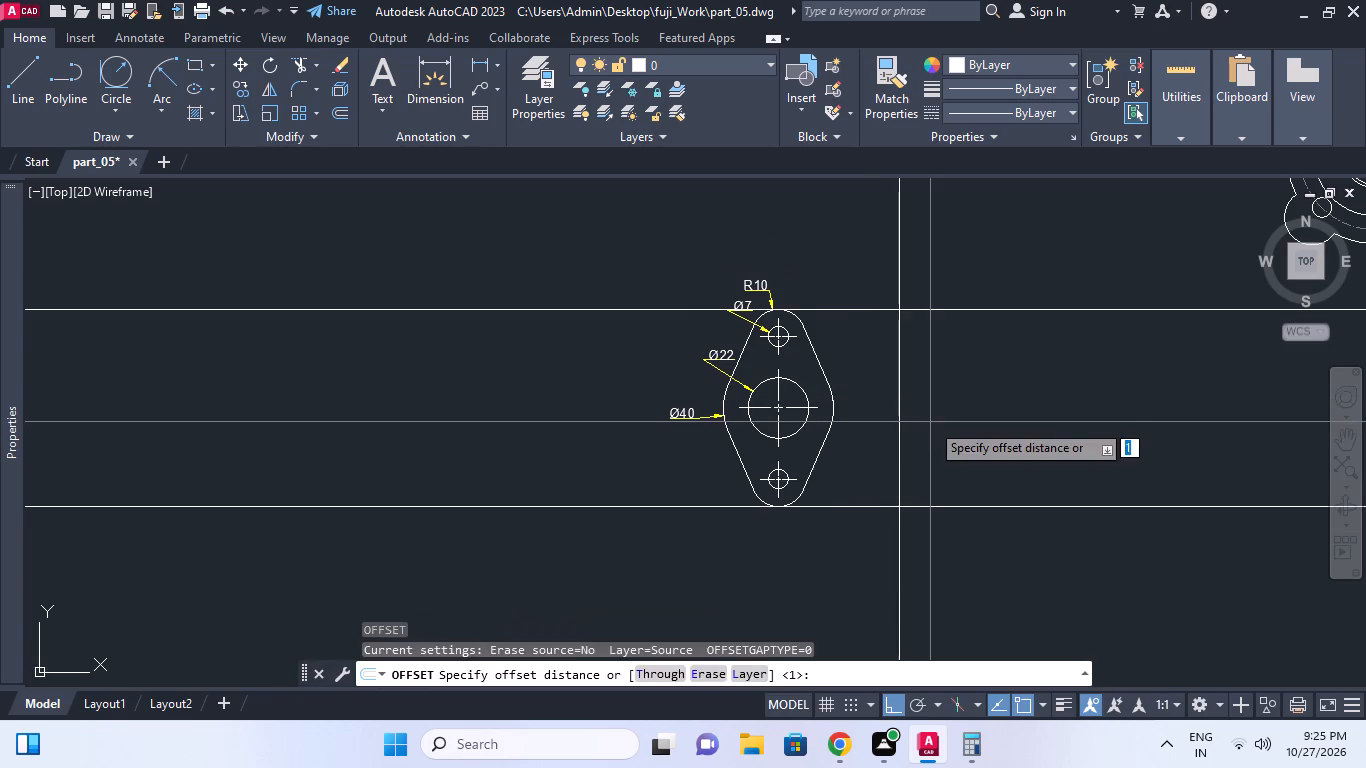
{"action": "type", "text": "10"}
{"action": "key", "text": "Return"}
{"action": "left_click", "coordinate": [903, 373]}
{"action": "left_click", "coordinate": [936, 339]}
{"action": "key", "text": "Escape"}
Trim both horizontal construction lines so only the parts between the two vertical lines remain.
{"action": "middle_click_drag", "start_coordinate": [916, 334], "coordinate": [917, 345]}
{"action": "key", "text": "t"}
{"action": "key", "text": "r"}
{"action": "key", "text": "space"}
{"action": "left_click", "coordinate": [974, 366]}
{"action": "left_click", "coordinate": [882, 356]}
{"action": "left_click", "coordinate": [967, 529]}
{"action": "left_click", "coordinate": [936, 445]}
{"action": "key", "text": "space"}
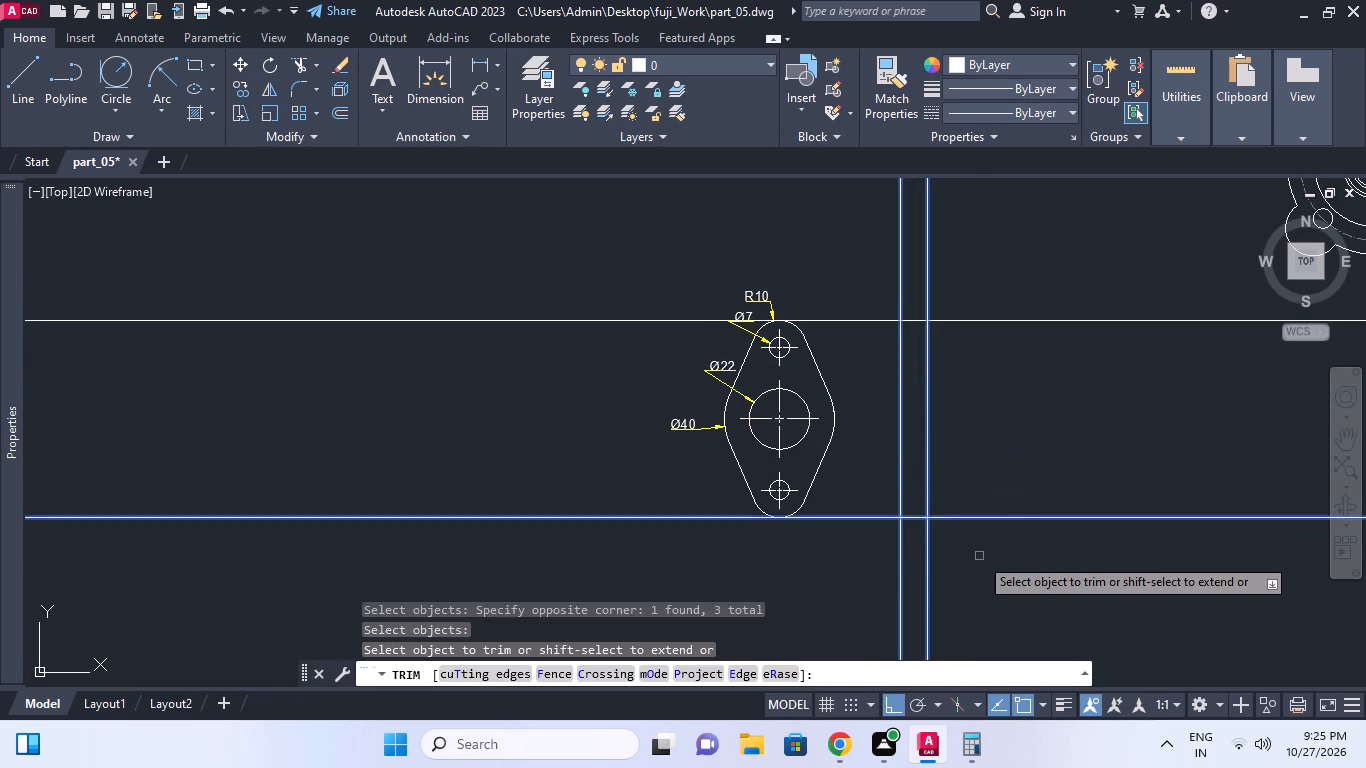
{"action": "left_click_drag", "start_coordinate": [959, 559], "coordinate": [950, 559]}
{"action": "left_click", "coordinate": [837, 559]}
{"action": "left_click", "coordinate": [994, 543]}
{"action": "left_click", "coordinate": [958, 306]}
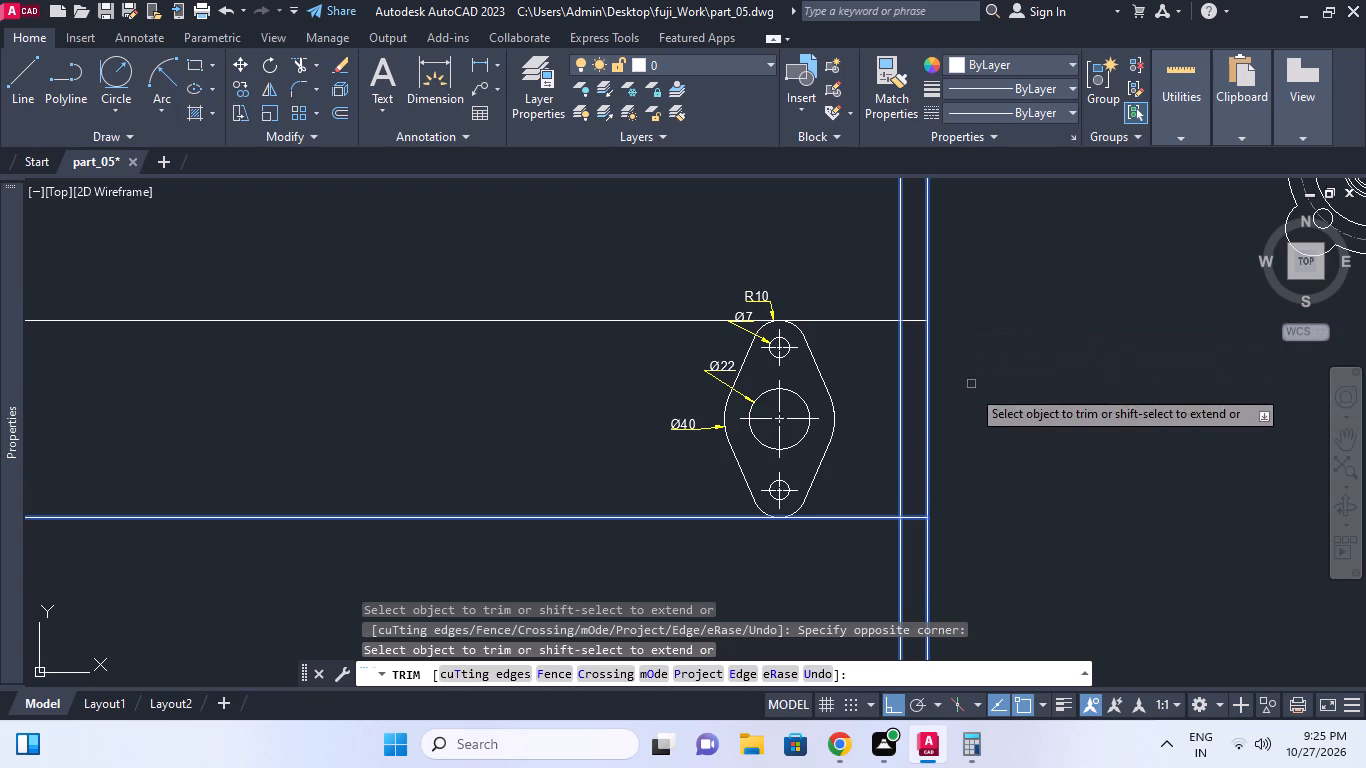
{"action": "left_click_drag", "start_coordinate": [884, 556], "coordinate": [882, 545]}
{"action": "left_click", "coordinate": [850, 295]}
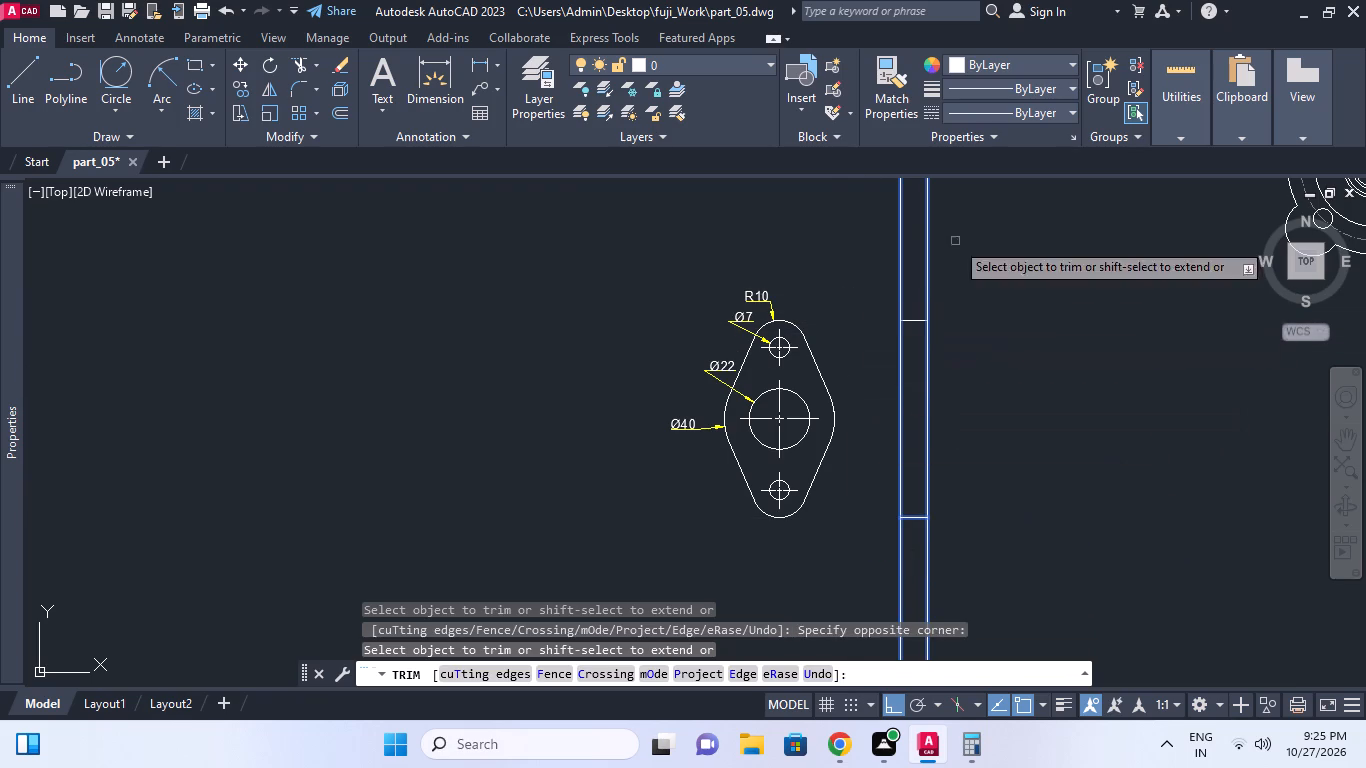
{"action": "left_click", "coordinate": [955, 241]}
{"action": "left_click", "coordinate": [830, 245]}
{"action": "key", "text": "ctrl+z"}
{"action": "key", "text": "Escape"}
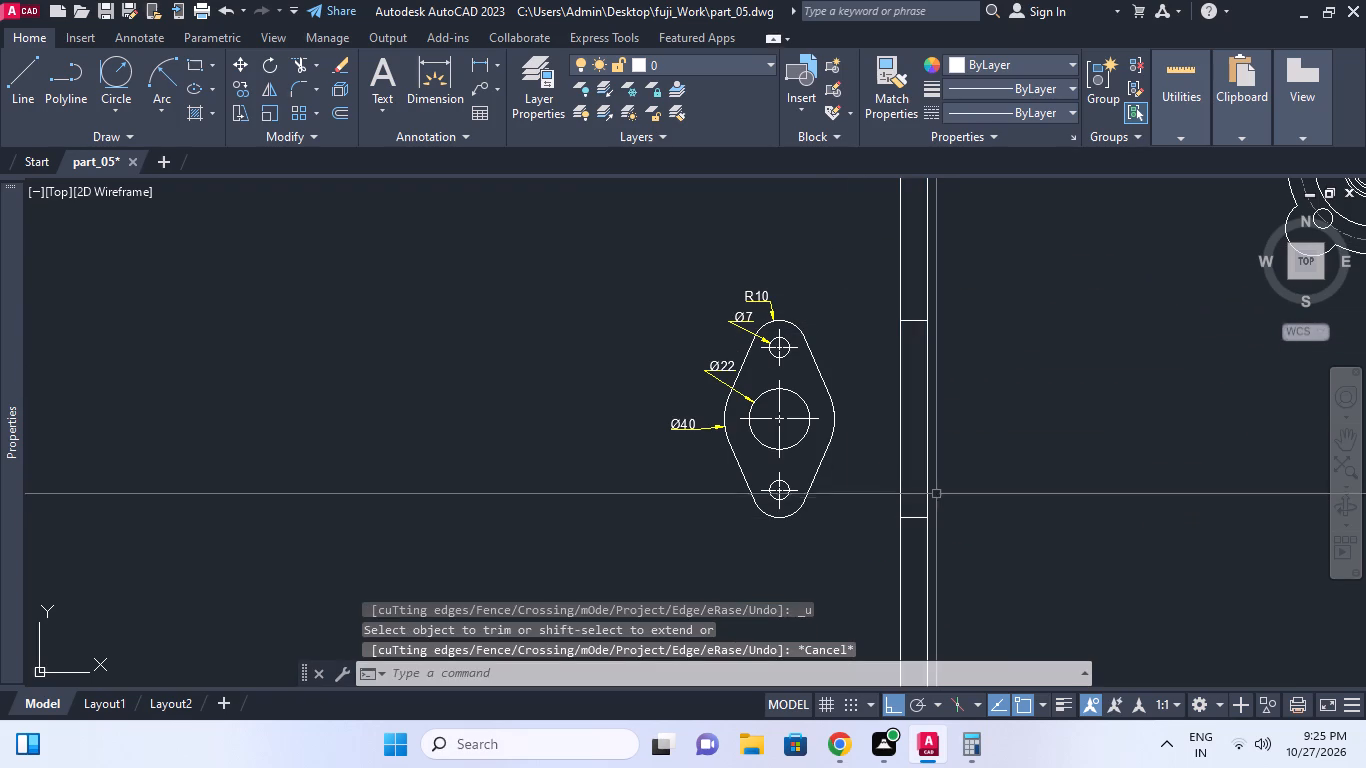
Trim both vertical construction lines above and below the short horizontal lines, leaving a closed side-view rectangle.
{"action": "key", "text": "t"}
{"action": "key", "text": "r"}
{"action": "key", "text": "space"}
{"action": "left_click_drag", "start_coordinate": [974, 463], "coordinate": [971, 450]}
{"action": "left_click", "coordinate": [885, 296]}
{"action": "left_click_drag", "start_coordinate": [991, 601], "coordinate": [968, 546]}
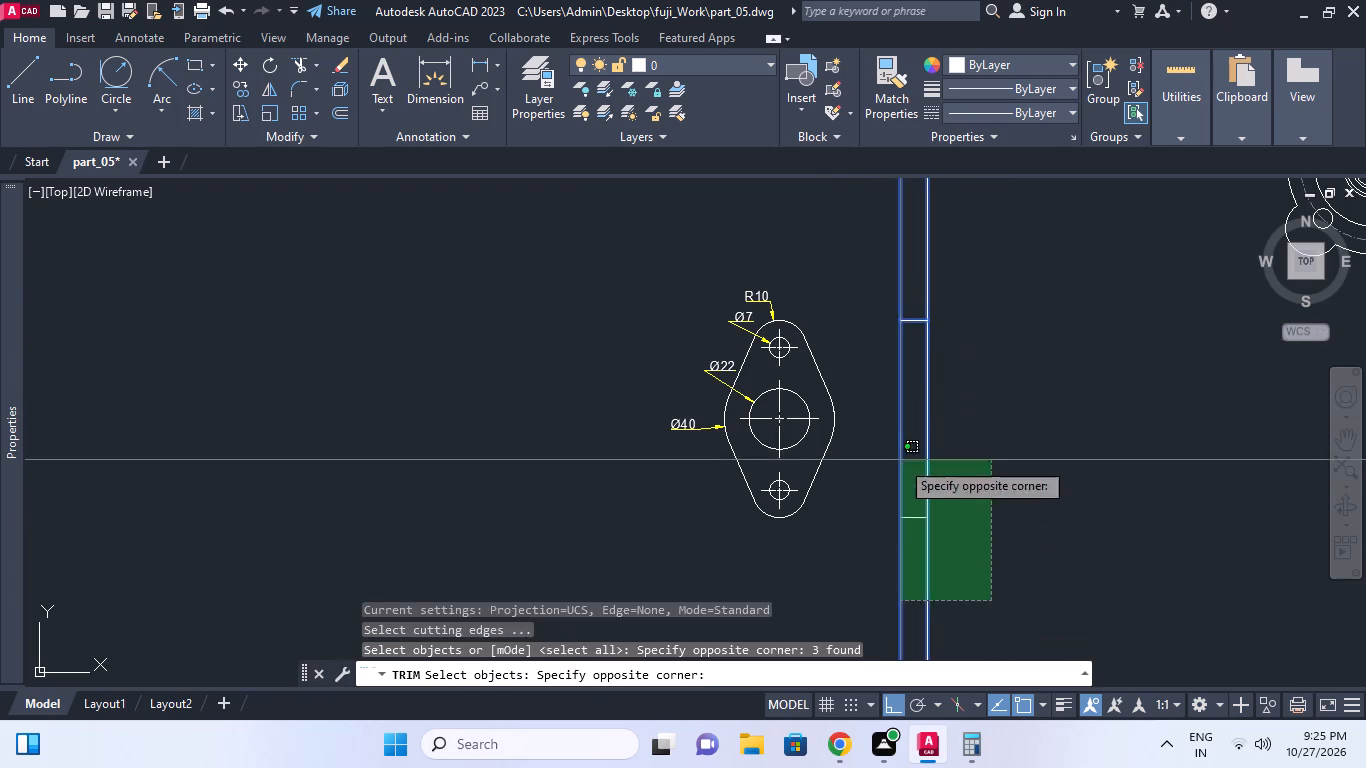
{"action": "left_click", "coordinate": [899, 457]}
{"action": "key", "text": "space"}
{"action": "left_click_drag", "start_coordinate": [962, 591], "coordinate": [949, 585]}
{"action": "left_click", "coordinate": [851, 568]}
{"action": "left_click", "coordinate": [915, 277]}
{"action": "left_click", "coordinate": [876, 255]}
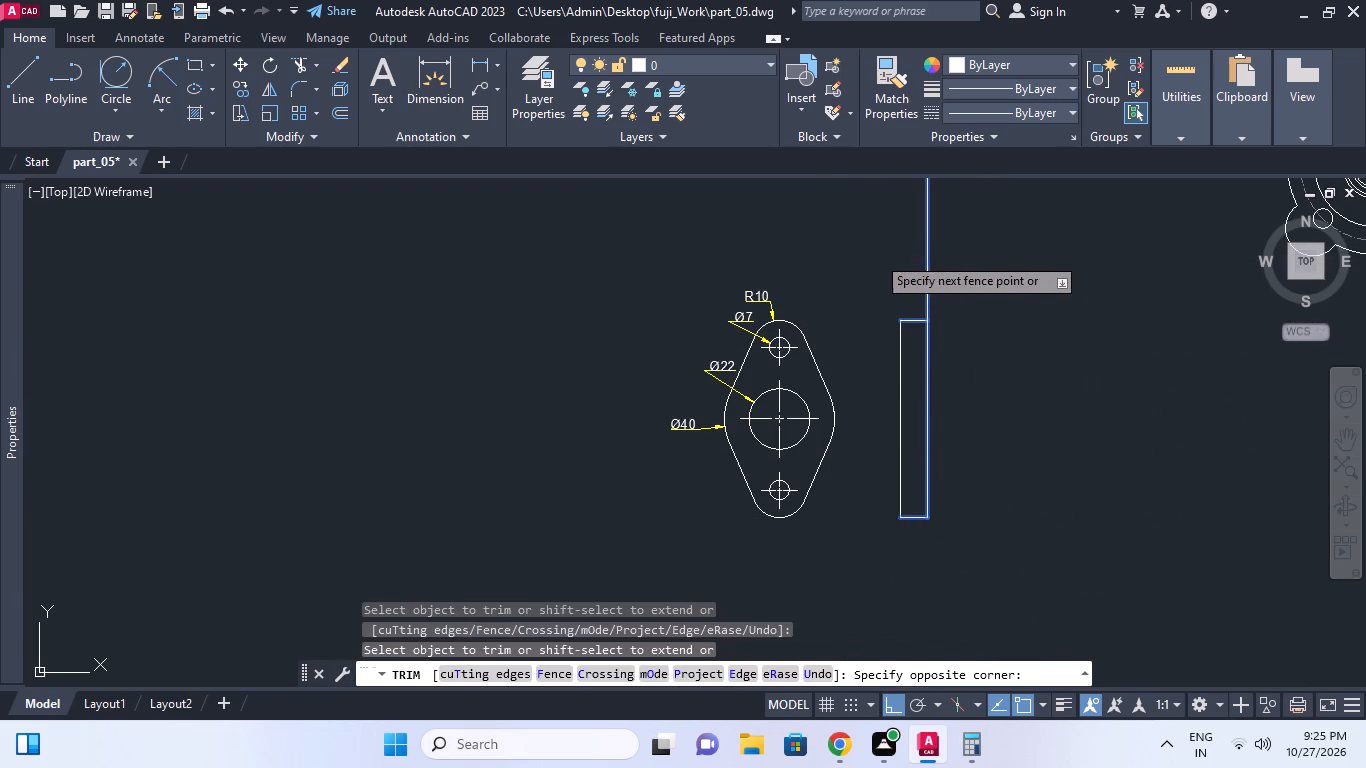
{"action": "left_click_drag", "start_coordinate": [953, 261], "coordinate": [944, 261]}
{"action": "left_click", "coordinate": [770, 260]}
{"action": "right_click", "coordinate": [770, 260]}
{"action": "key", "text": "Escape"}
{"action": "key", "text": "Escape"}
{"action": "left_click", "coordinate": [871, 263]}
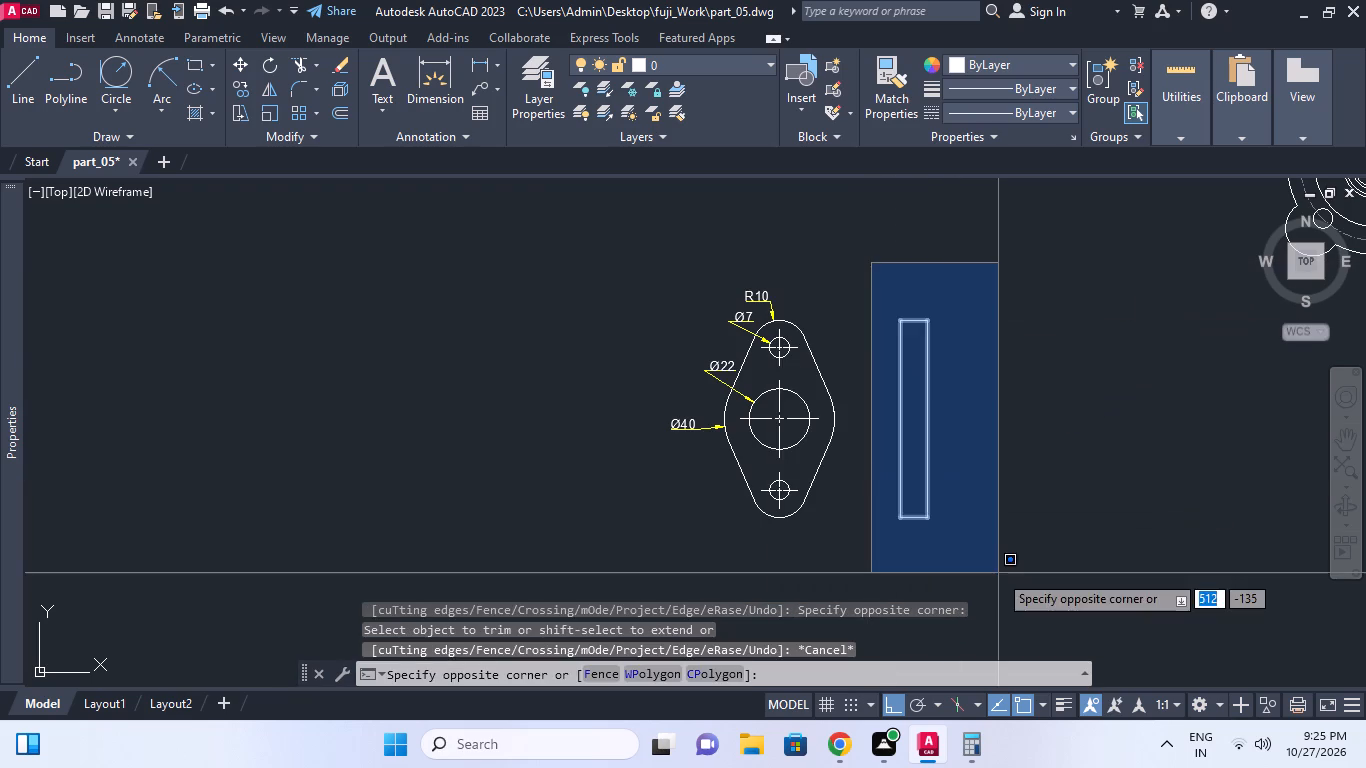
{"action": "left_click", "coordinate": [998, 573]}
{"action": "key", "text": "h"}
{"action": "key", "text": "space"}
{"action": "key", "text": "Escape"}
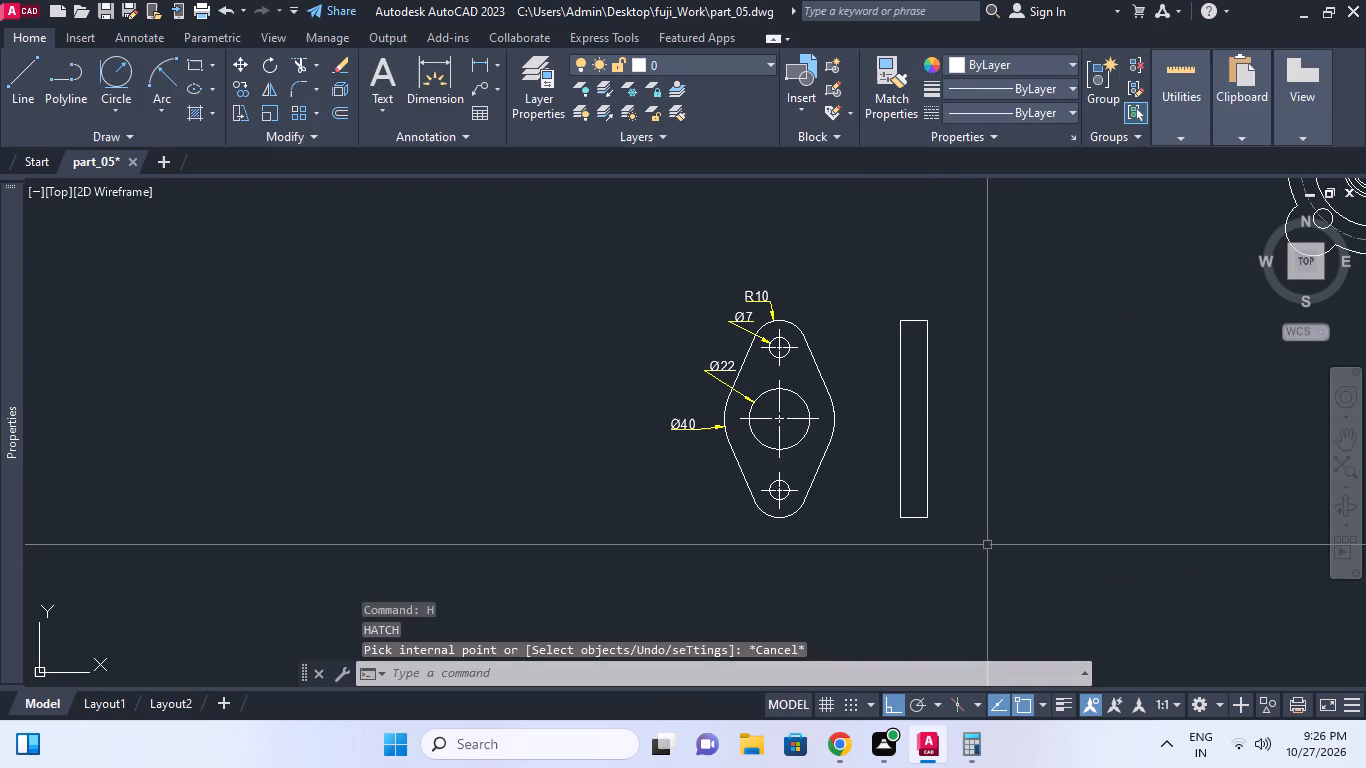
Join the four edges of the side-view rectangle into one polyline.
{"action": "key", "text": "j"}
{"action": "key", "text": "space"}
{"action": "left_click_drag", "start_coordinate": [995, 577], "coordinate": [986, 559]}
{"action": "left_click", "coordinate": [899, 312]}
{"action": "key", "text": "space"}
{"action": "type", "text": "xk"}
{"action": "key", "text": "Escape"}
Set the colour of the centre mark in the rotated flange's lower hole to red.
{"action": "scroll", "coordinate": [822, 490], "scroll_direction": "up", "scroll_amount": 1}
{"action": "left_click", "coordinate": [760, 495]}
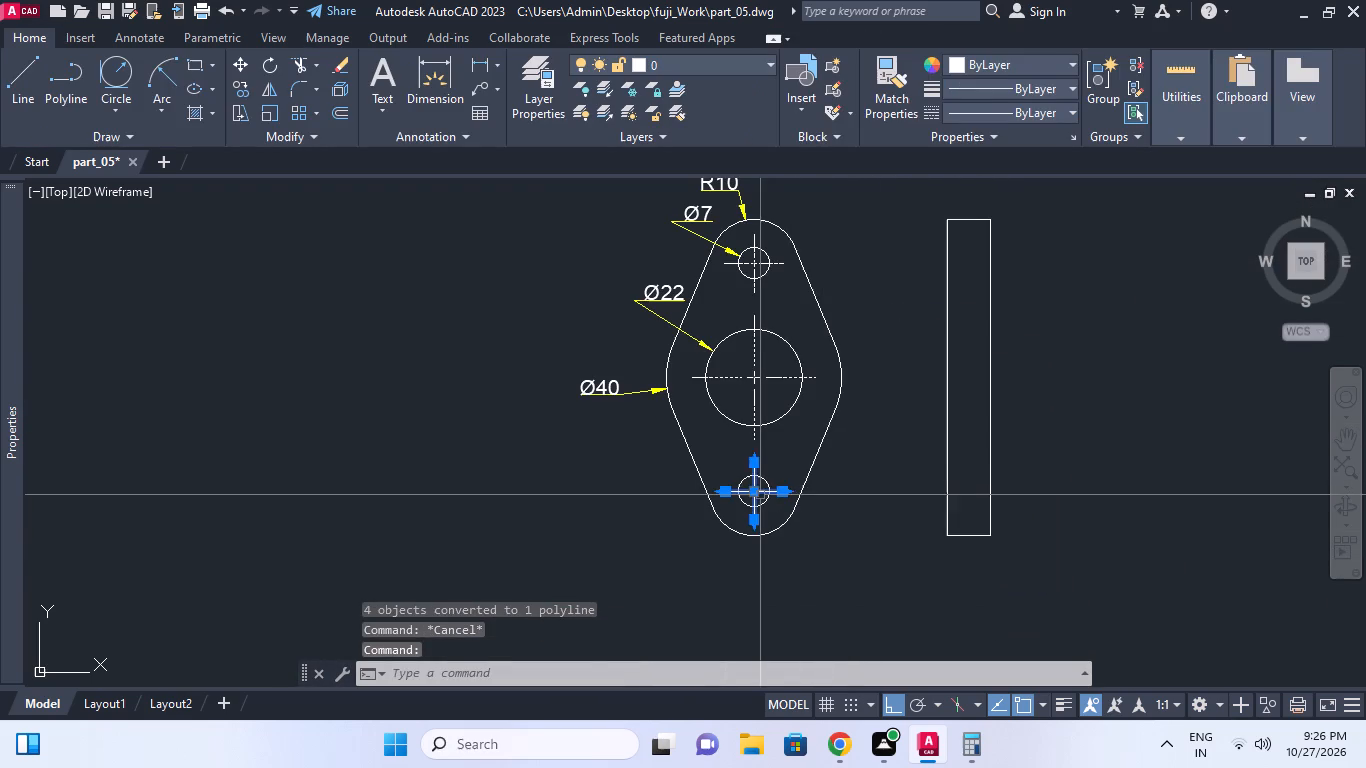
{"action": "left_click", "coordinate": [1011, 49]}
{"action": "left_click", "coordinate": [1002, 70]}
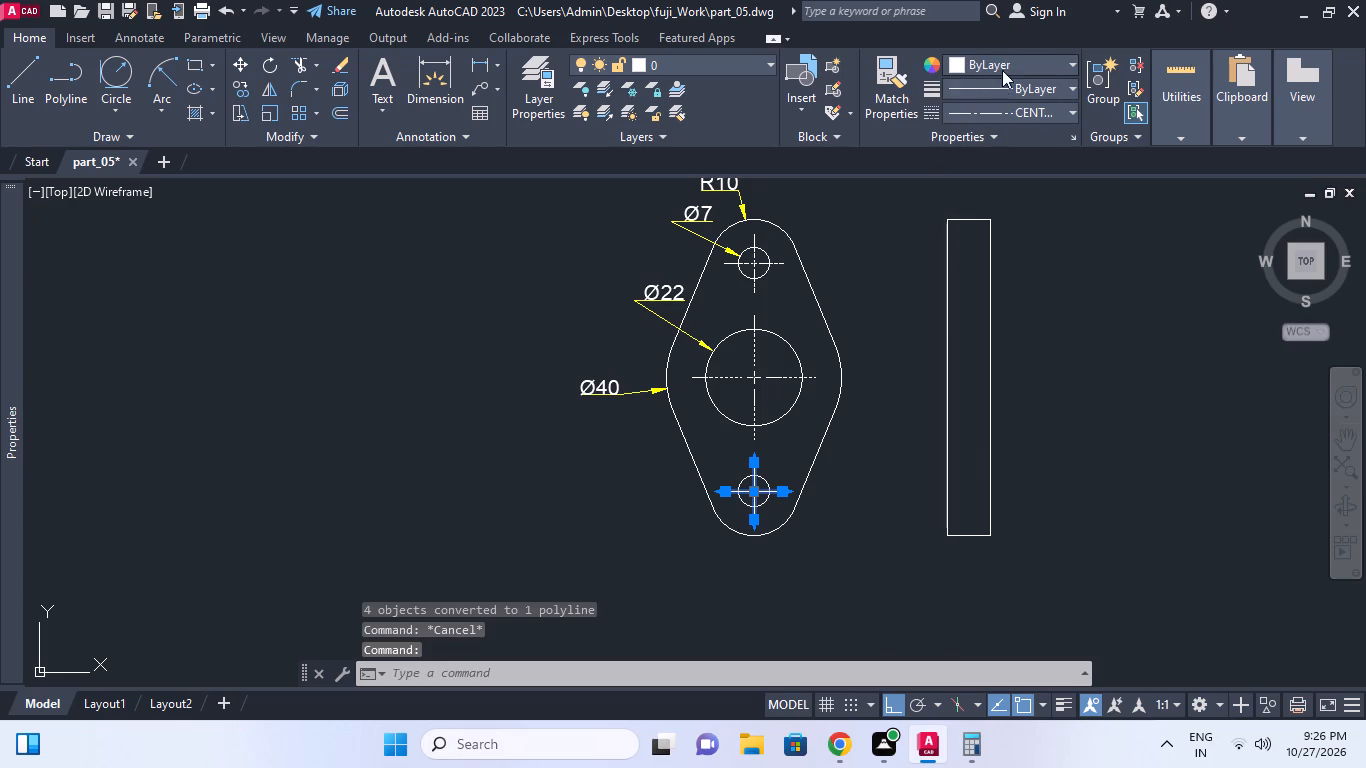
{"action": "left_click", "coordinate": [959, 254]}
{"action": "key", "text": "Escape"}
Match the red properties of the lower hole's centre mark onto the centre marks of the Ø22 hole and the upper hole.
{"action": "middle_click_drag", "start_coordinate": [858, 413], "coordinate": [848, 401]}
{"action": "key", "text": "m"}
{"action": "key", "text": "a"}
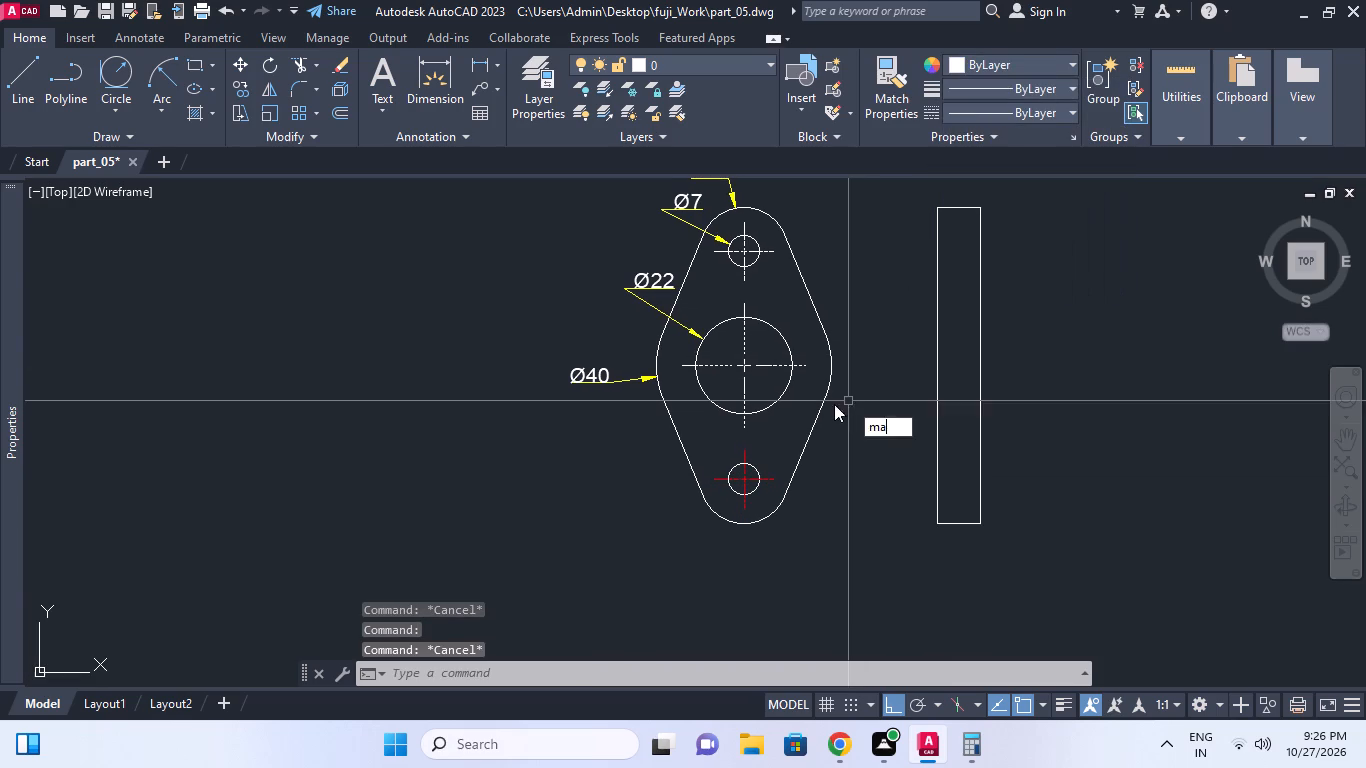
{"action": "key", "text": "space"}
{"action": "left_click", "coordinate": [763, 483]}
{"action": "left_click", "coordinate": [776, 361]}
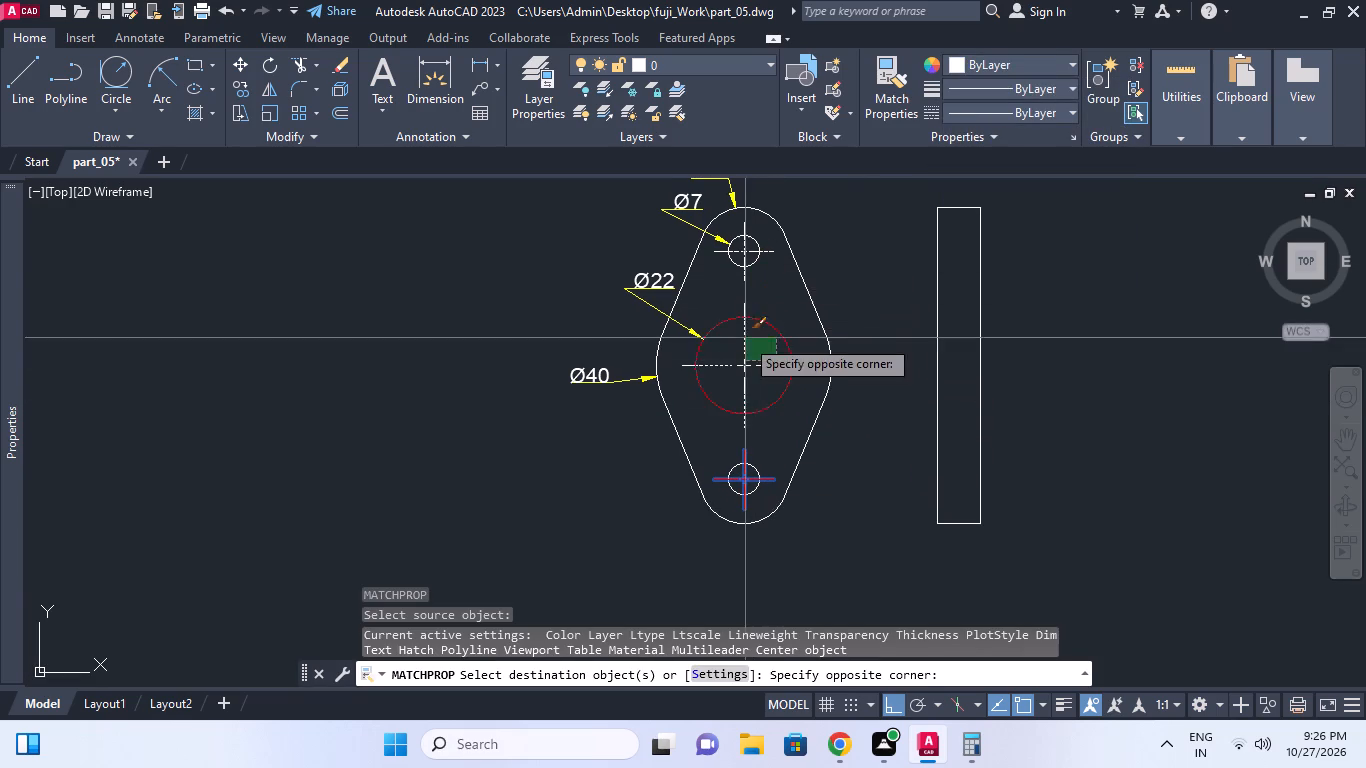
{"action": "left_click", "coordinate": [741, 357]}
{"action": "left_click", "coordinate": [755, 248]}
{"action": "middle_click", "coordinate": [859, 256]}
{"action": "key", "text": "Escape"}
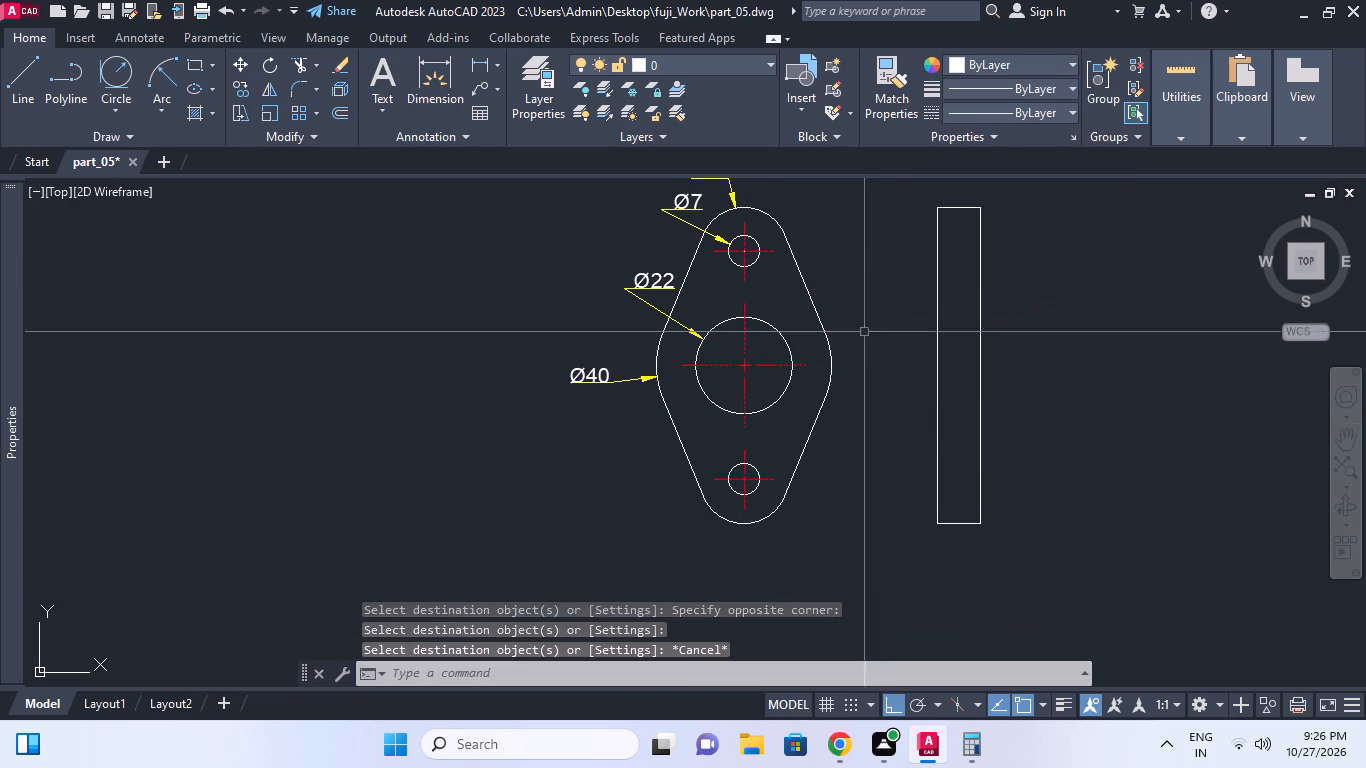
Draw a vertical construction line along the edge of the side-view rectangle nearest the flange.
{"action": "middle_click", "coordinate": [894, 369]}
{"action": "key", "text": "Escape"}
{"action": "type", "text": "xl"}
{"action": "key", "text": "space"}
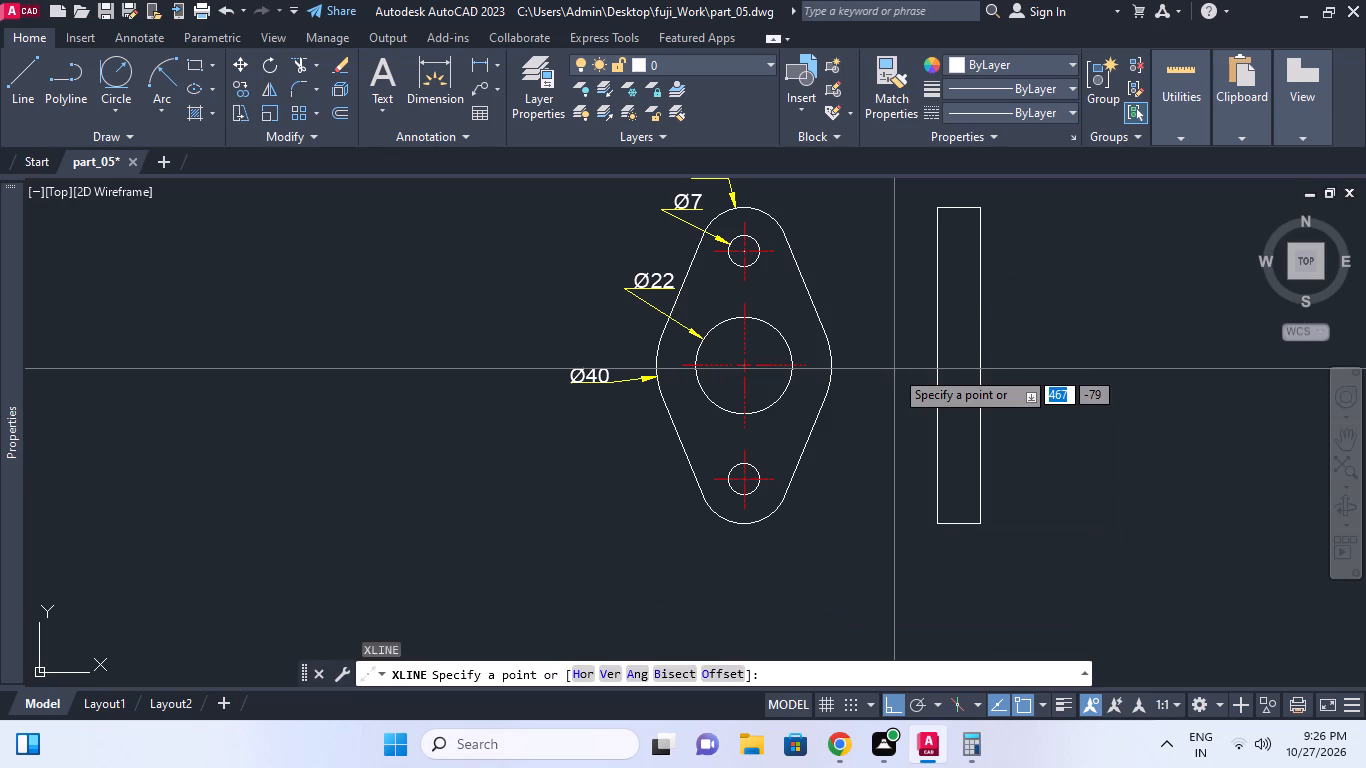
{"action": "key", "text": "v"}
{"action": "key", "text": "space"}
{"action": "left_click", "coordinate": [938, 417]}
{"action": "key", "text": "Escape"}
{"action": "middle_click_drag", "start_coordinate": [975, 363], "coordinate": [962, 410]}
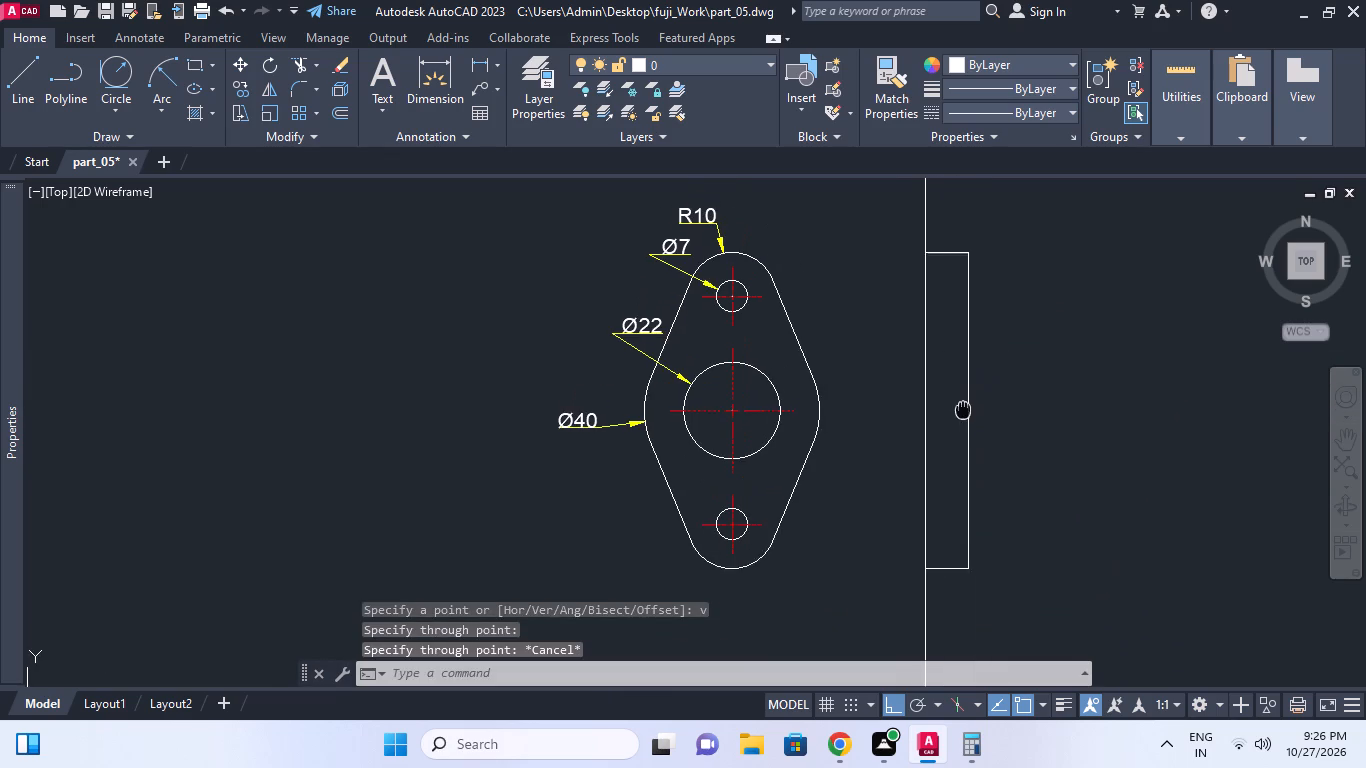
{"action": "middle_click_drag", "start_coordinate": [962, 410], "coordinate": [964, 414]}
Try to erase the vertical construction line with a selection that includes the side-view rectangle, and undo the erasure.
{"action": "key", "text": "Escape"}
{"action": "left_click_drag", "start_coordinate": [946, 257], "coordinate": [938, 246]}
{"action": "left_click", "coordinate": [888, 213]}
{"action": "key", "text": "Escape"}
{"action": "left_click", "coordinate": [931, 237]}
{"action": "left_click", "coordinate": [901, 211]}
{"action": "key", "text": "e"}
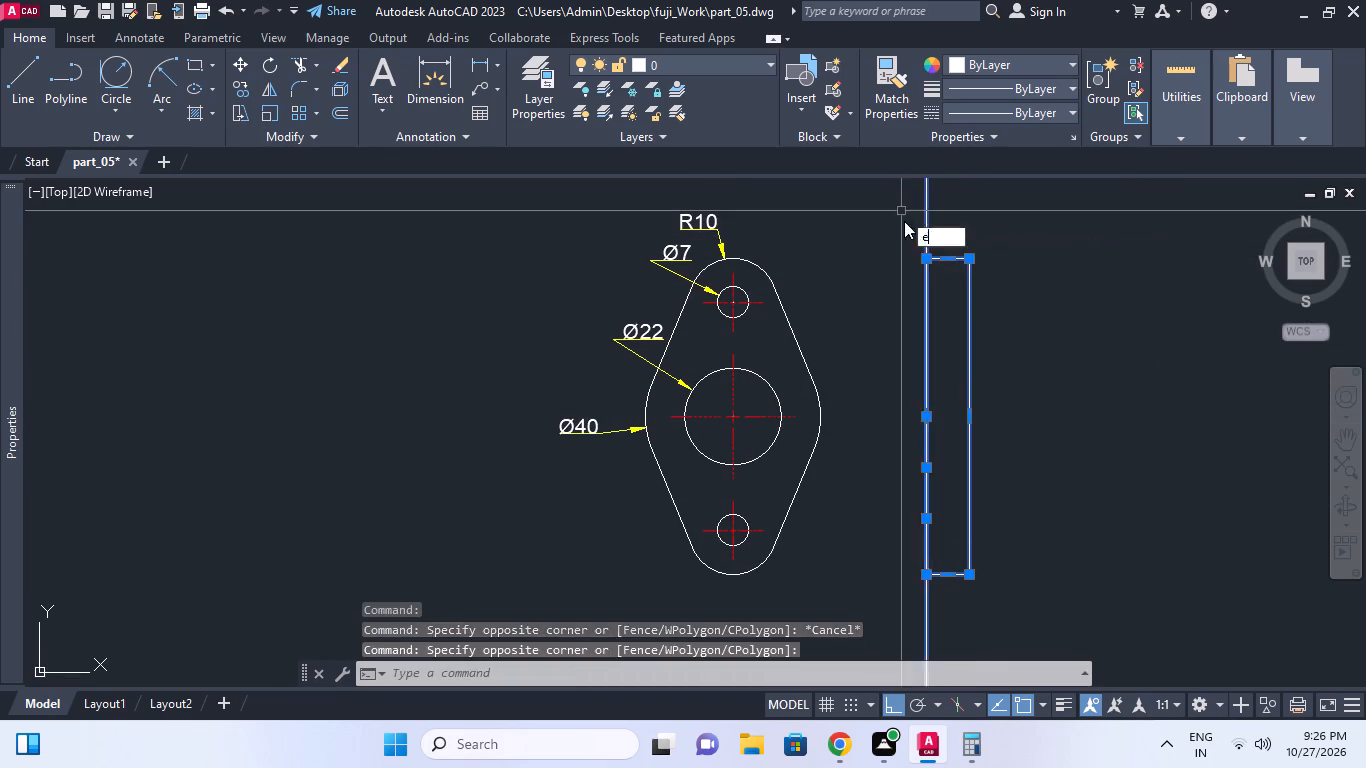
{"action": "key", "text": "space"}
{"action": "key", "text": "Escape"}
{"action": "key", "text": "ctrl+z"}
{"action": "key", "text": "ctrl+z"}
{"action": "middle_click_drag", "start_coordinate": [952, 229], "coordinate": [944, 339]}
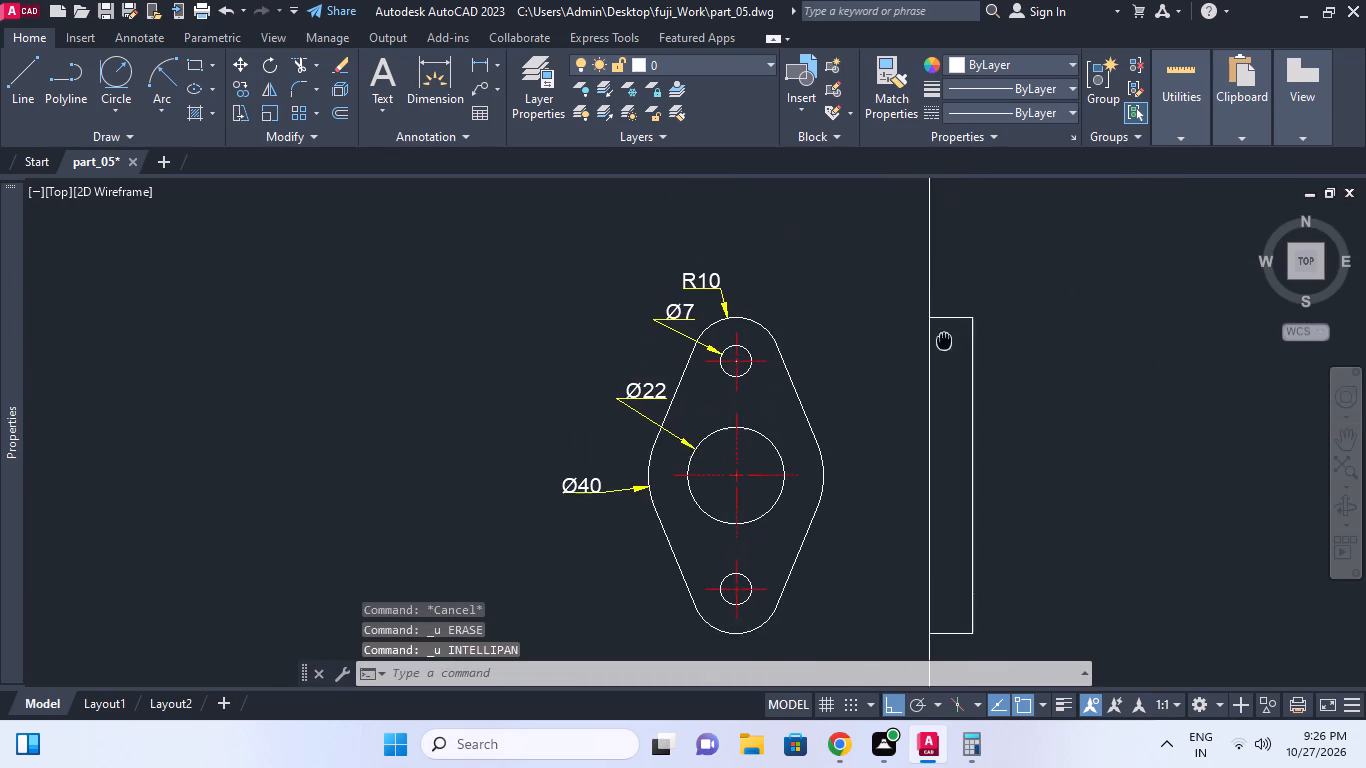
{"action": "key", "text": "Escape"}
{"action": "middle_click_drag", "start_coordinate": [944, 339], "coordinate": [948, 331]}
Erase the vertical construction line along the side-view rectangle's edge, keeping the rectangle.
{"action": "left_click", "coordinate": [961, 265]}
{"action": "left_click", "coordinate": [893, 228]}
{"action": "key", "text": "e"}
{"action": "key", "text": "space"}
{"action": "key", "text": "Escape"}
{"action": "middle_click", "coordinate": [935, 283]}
Draw horizontal construction lines through the flange's top and bottom extremes and through the lower hole's centre, bottom and top.
{"action": "key", "text": "x"}
{"action": "type", "text": "k h"}
{"action": "key", "text": "space"}
{"action": "key", "text": "Escape"}
{"action": "type", "text": "xl"}
{"action": "key", "text": "space"}
{"action": "key", "text": "h"}
{"action": "key", "text": "space"}
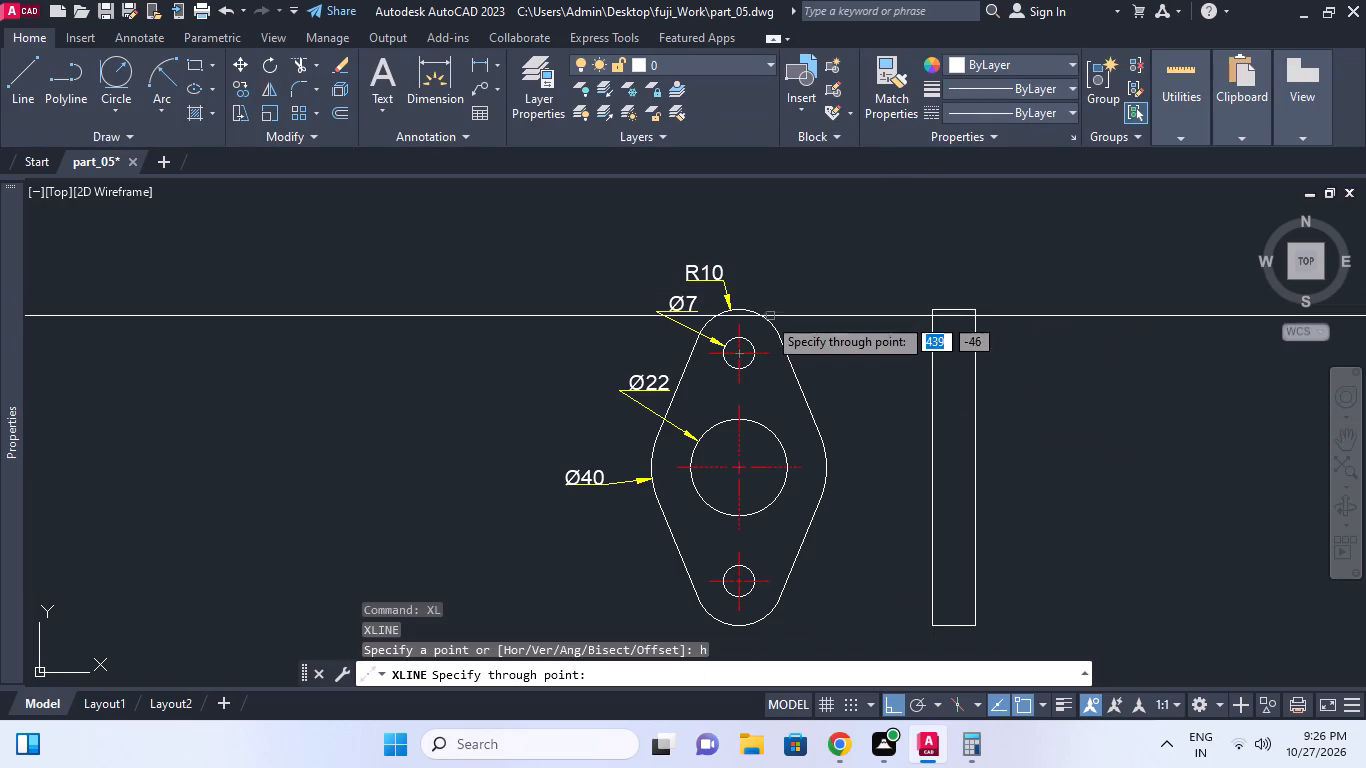
{"action": "left_click", "coordinate": [738, 311]}
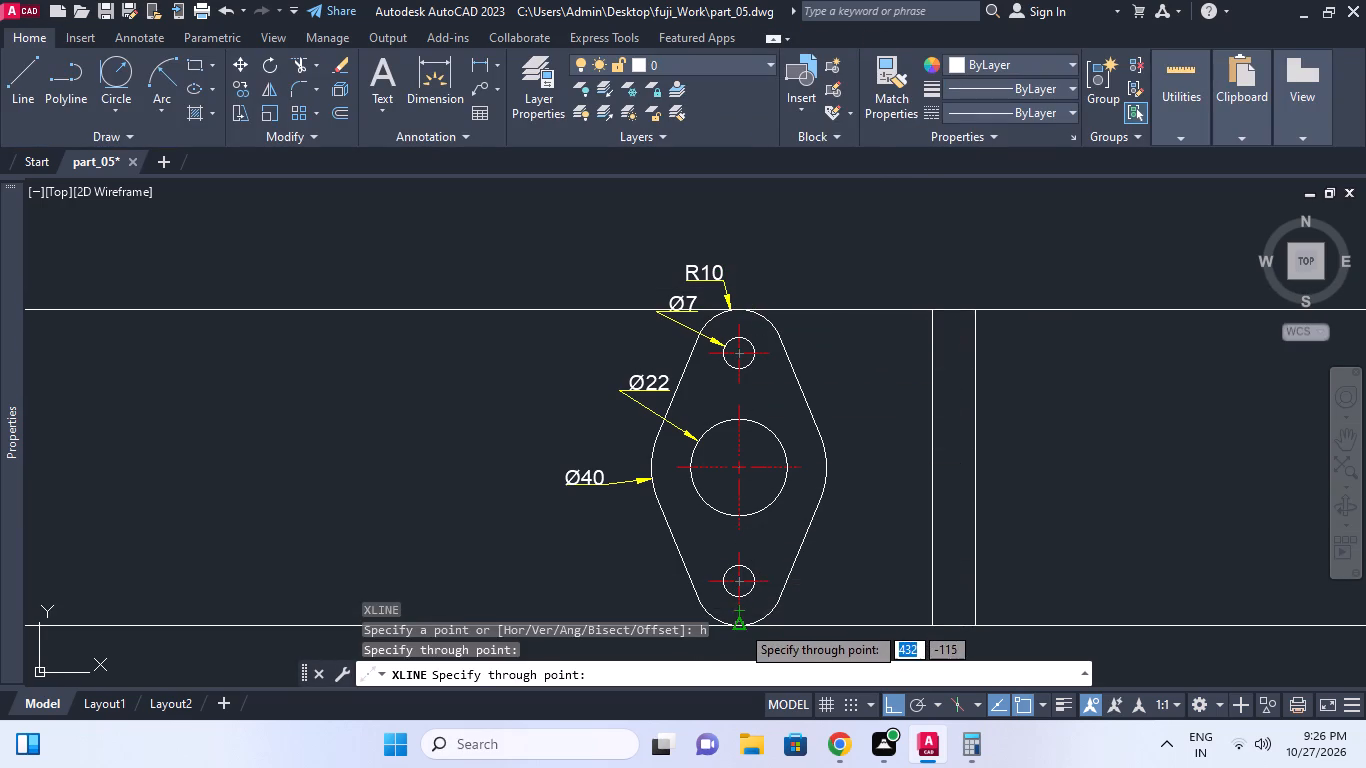
{"action": "left_click", "coordinate": [739, 626]}
{"action": "left_click", "coordinate": [768, 584]}
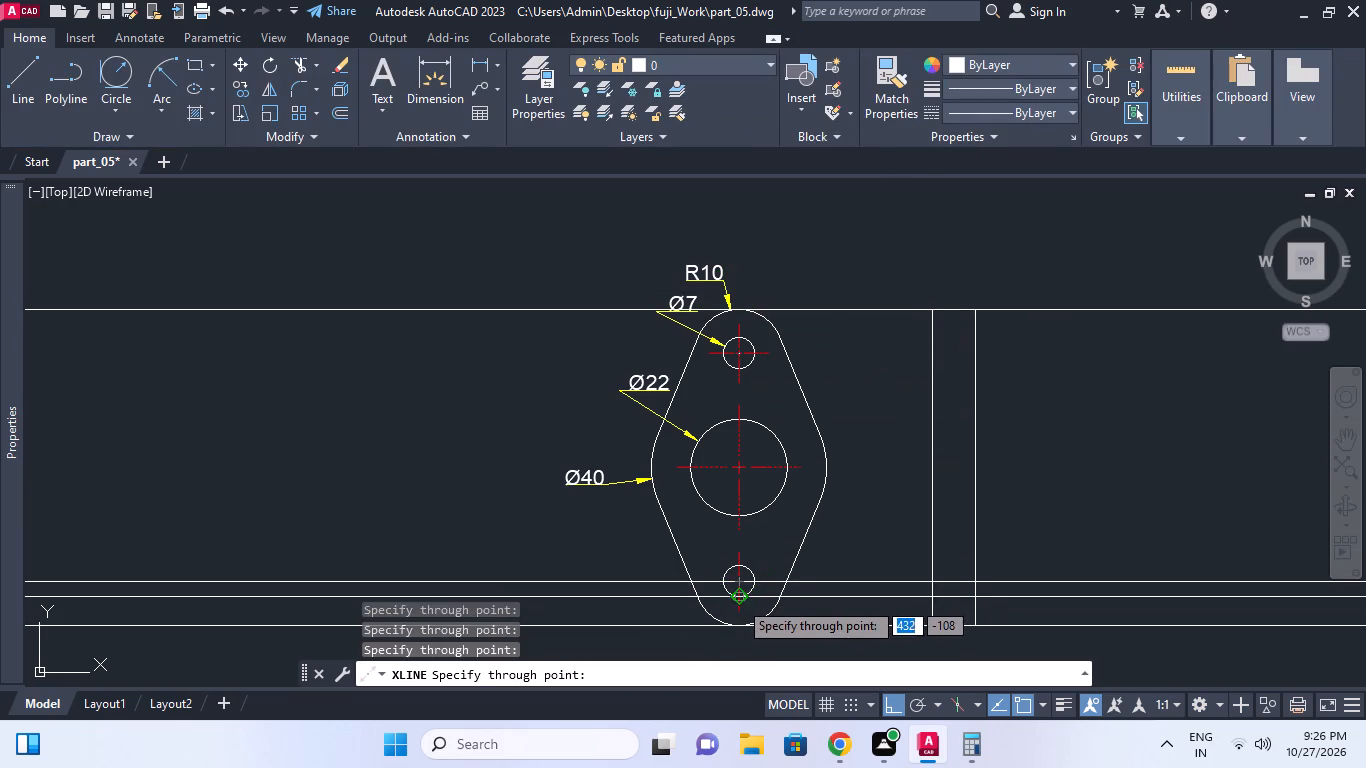
{"action": "left_click", "coordinate": [738, 600]}
{"action": "left_click", "coordinate": [735, 565]}
Draw horizontal construction lines through the bottom, centre and top of both the Ø22 hole and the upper hole.
{"action": "left_click", "coordinate": [741, 515]}
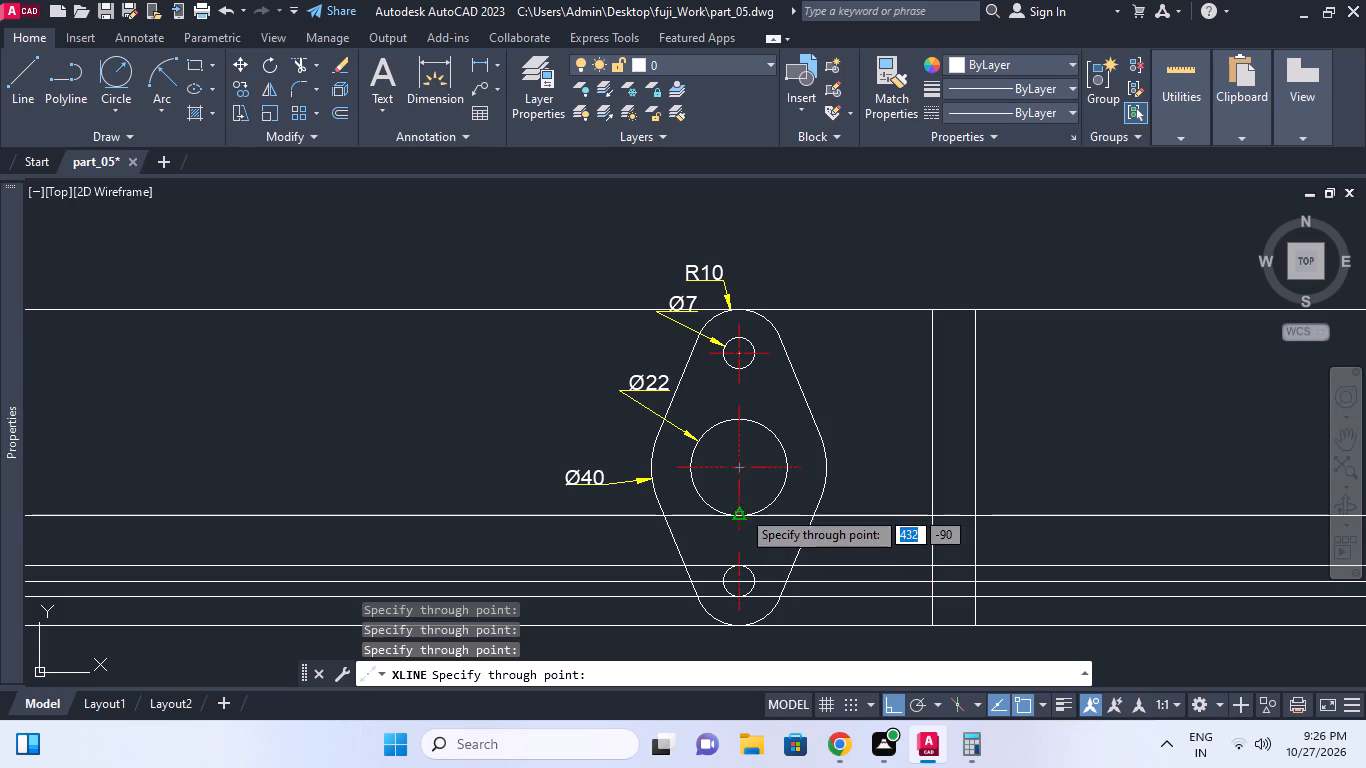
{"action": "left_click", "coordinate": [749, 470]}
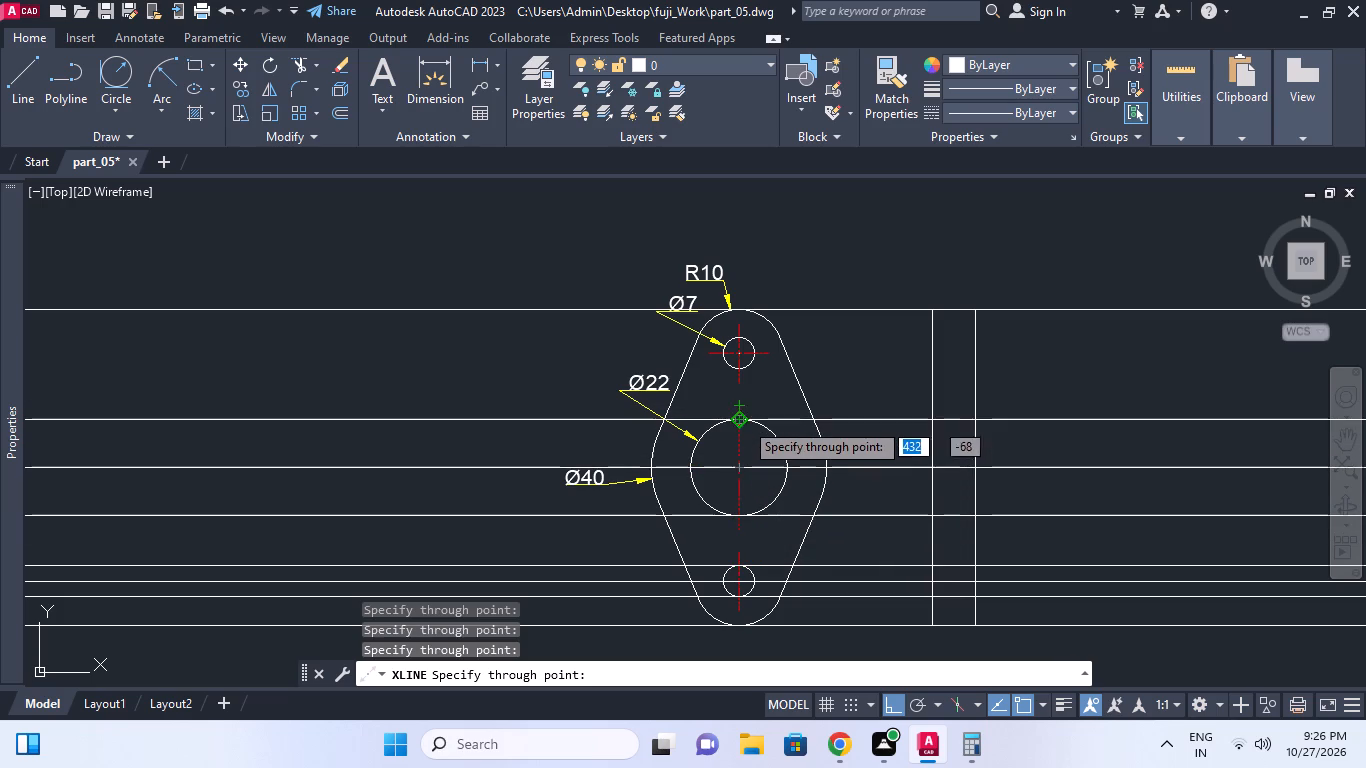
{"action": "left_click", "coordinate": [744, 421]}
{"action": "left_click", "coordinate": [744, 372]}
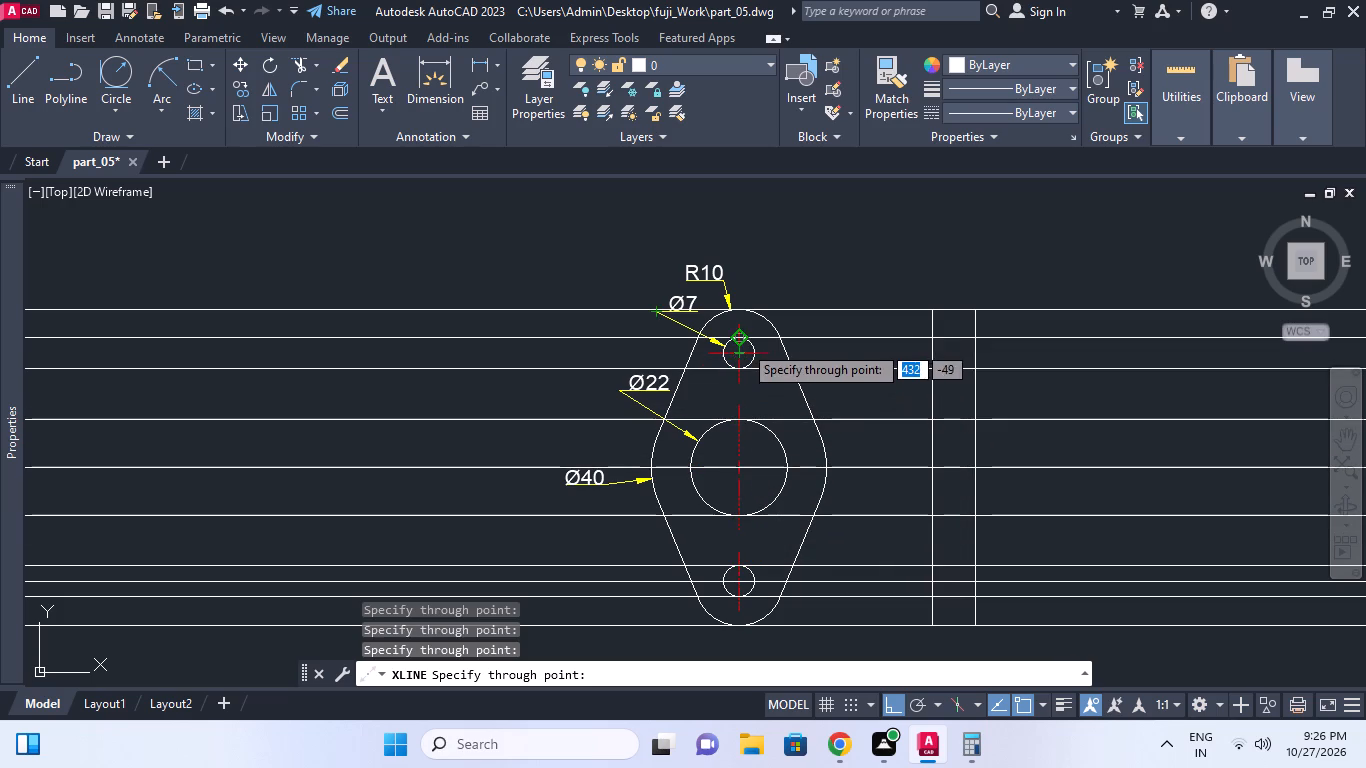
{"action": "left_click", "coordinate": [743, 337]}
{"action": "left_click", "coordinate": [754, 352]}
{"action": "middle_click_drag", "start_coordinate": [834, 376], "coordinate": [834, 353]}
{"action": "key", "text": "Escape"}
{"action": "middle_click_drag", "start_coordinate": [967, 431], "coordinate": [956, 421]}
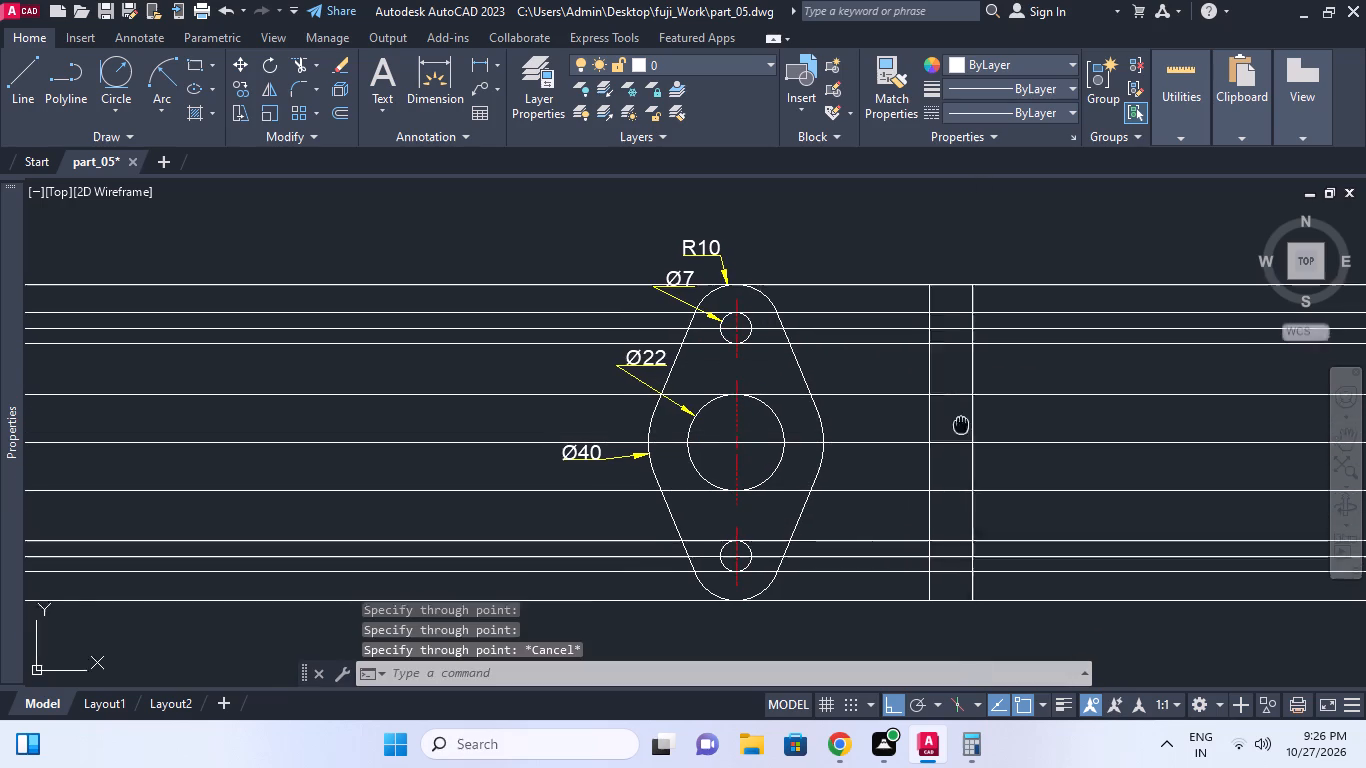
{"action": "middle_click_drag", "start_coordinate": [956, 421], "coordinate": [947, 411]}
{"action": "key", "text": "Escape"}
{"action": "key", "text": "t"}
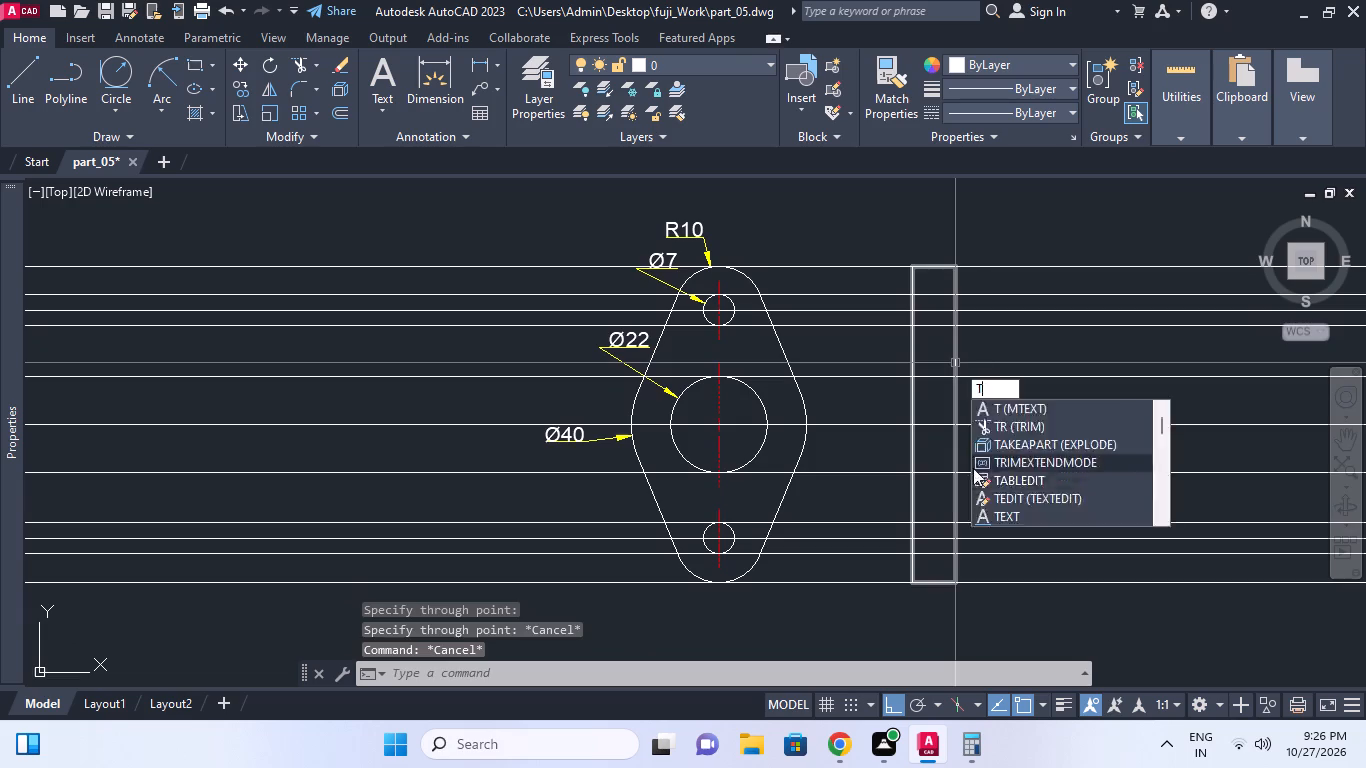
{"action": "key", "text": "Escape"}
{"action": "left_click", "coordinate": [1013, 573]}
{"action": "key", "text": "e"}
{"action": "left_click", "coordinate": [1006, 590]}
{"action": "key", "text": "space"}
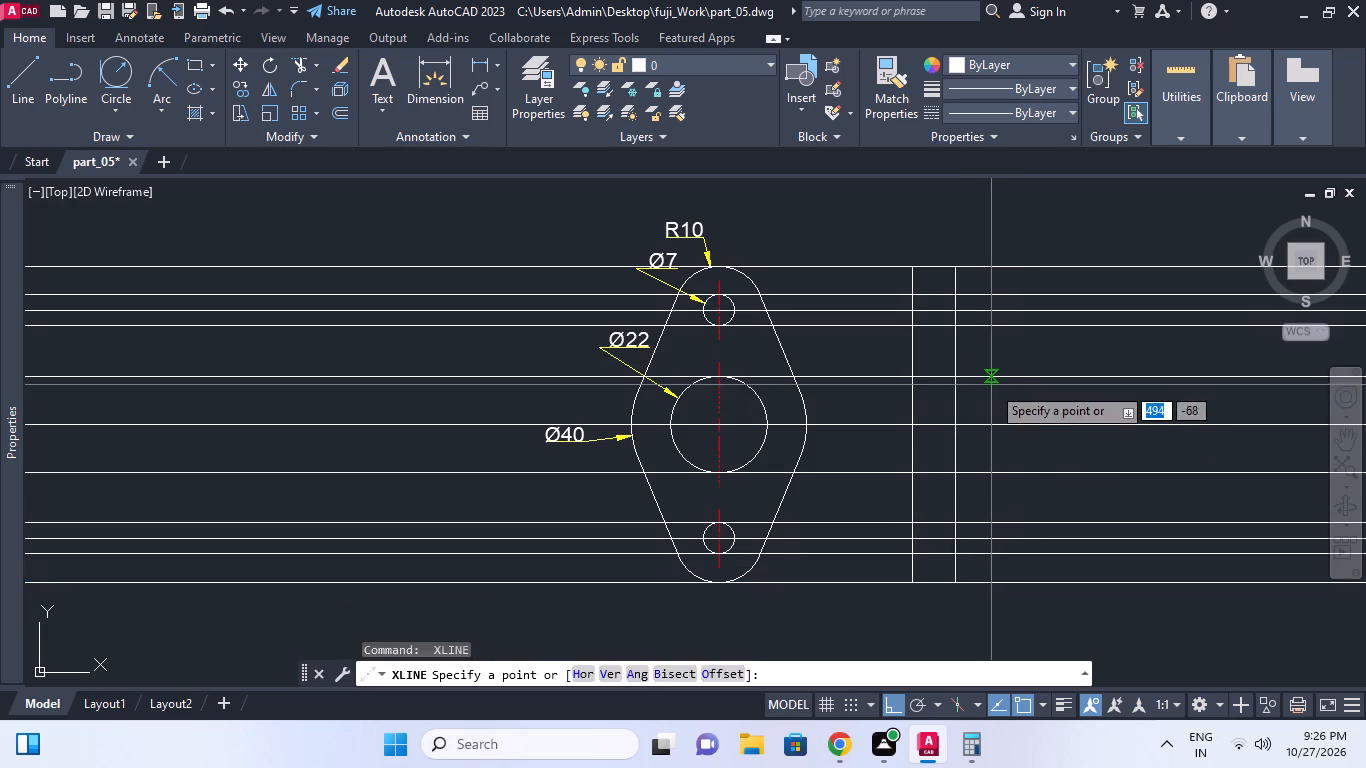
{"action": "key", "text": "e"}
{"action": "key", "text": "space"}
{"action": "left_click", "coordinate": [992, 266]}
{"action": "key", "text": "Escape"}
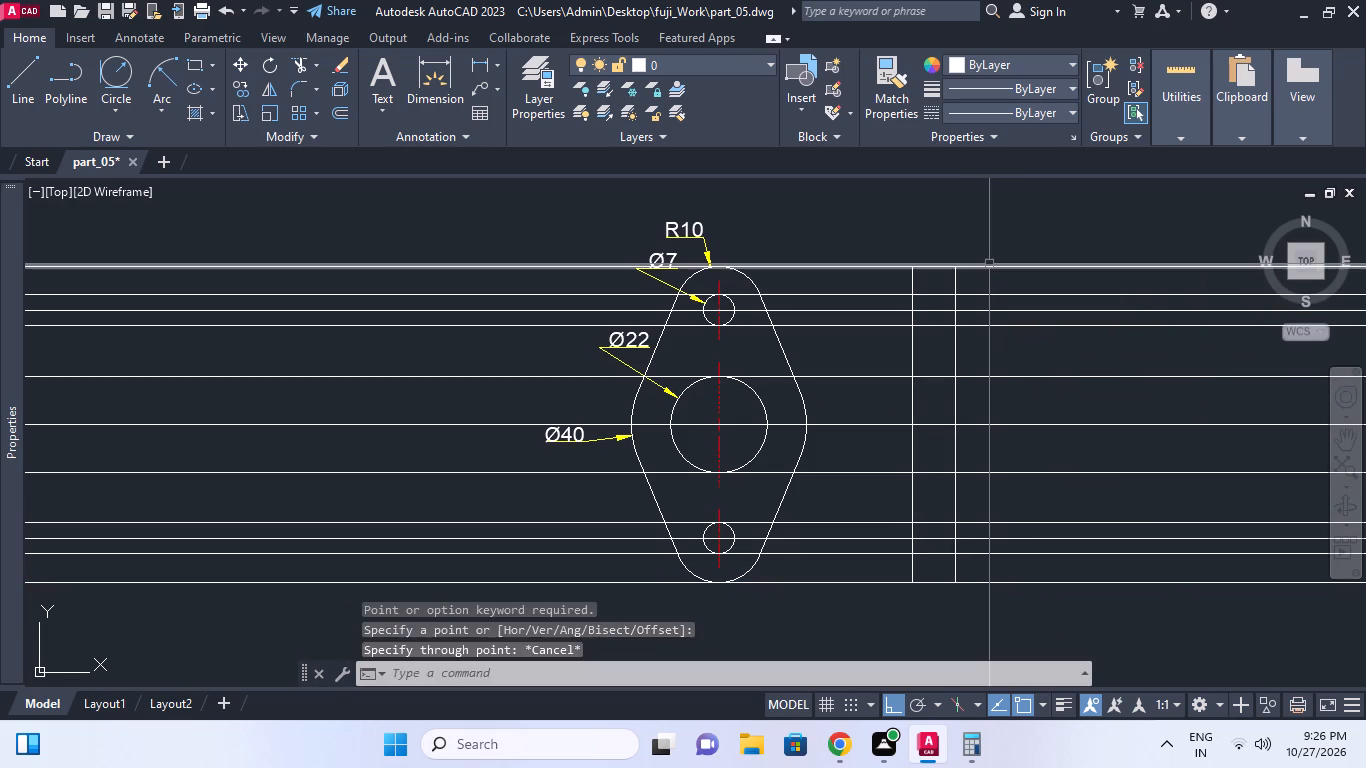
Erase the two horizontal construction lines through the flange's top and bottom extremes.
{"action": "type", "text": "e"}
{"action": "key", "text": "space"}
{"action": "left_click", "coordinate": [989, 264]}
{"action": "left_click", "coordinate": [1042, 576]}
{"action": "left_click", "coordinate": [1024, 590]}
{"action": "key", "text": "space"}
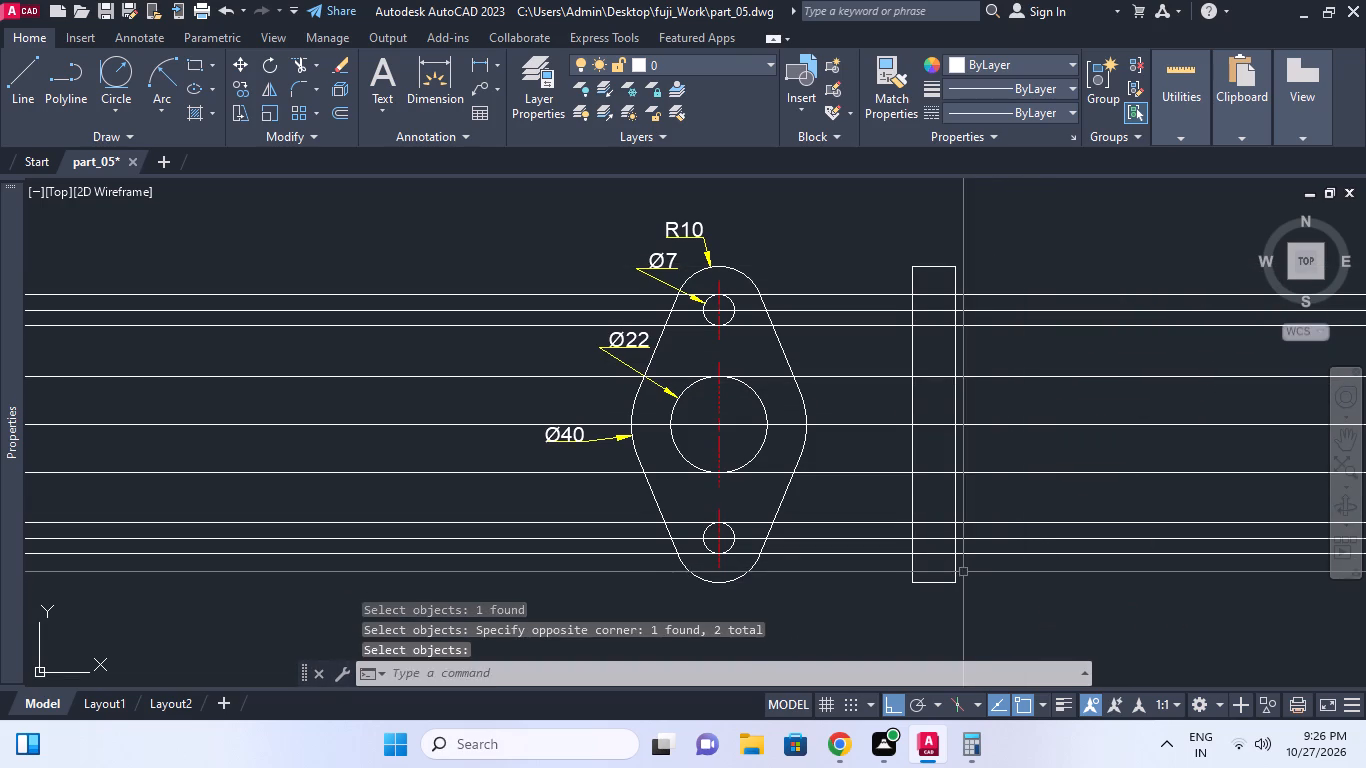
Offset the side-view rectangle outward by 4.
{"action": "left_click", "coordinate": [963, 573]}
{"action": "left_click", "coordinate": [937, 568]}
{"action": "type", "text": "o"}
{"action": "key", "text": "space"}
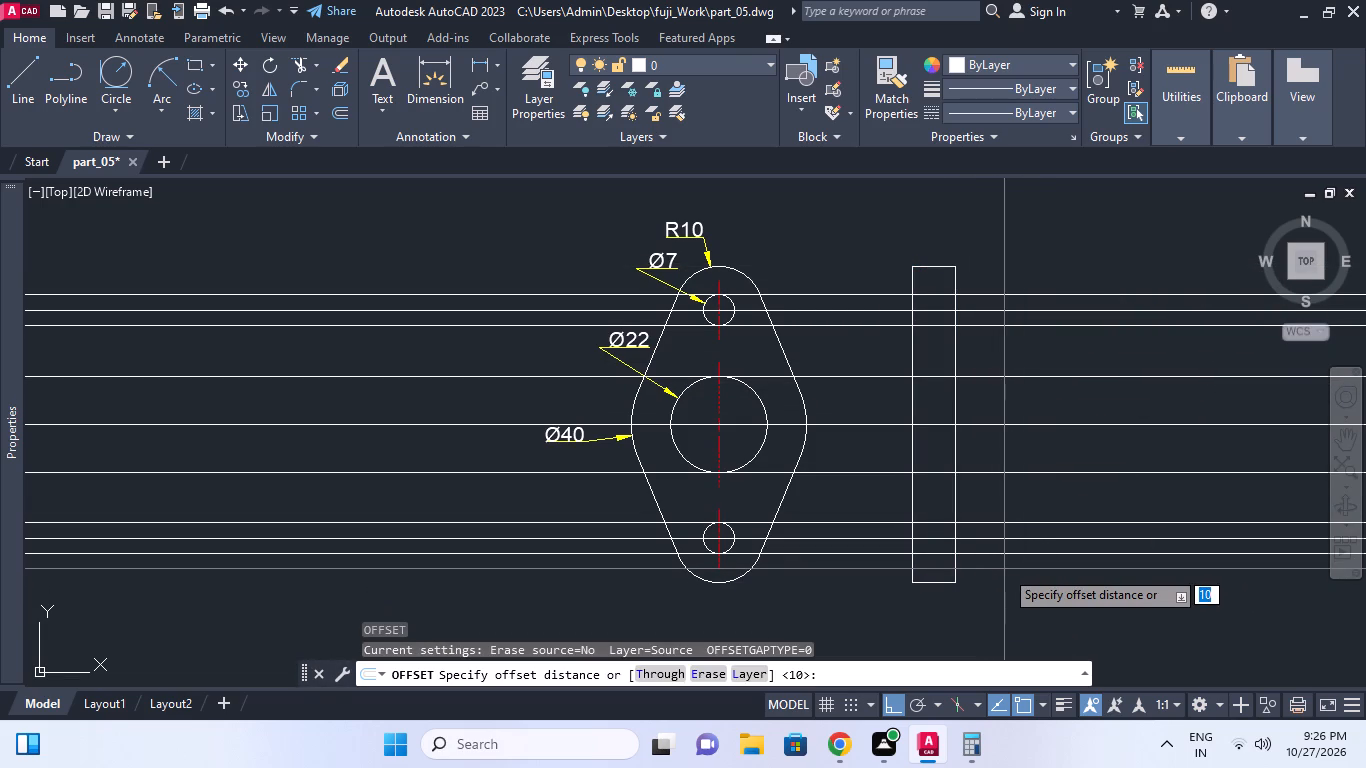
{"action": "type", "text": "4"}
{"action": "key", "text": "space"}
{"action": "left_click", "coordinate": [1167, 575]}
{"action": "key", "text": "Escape"}
{"action": "middle_click", "coordinate": [964, 392]}
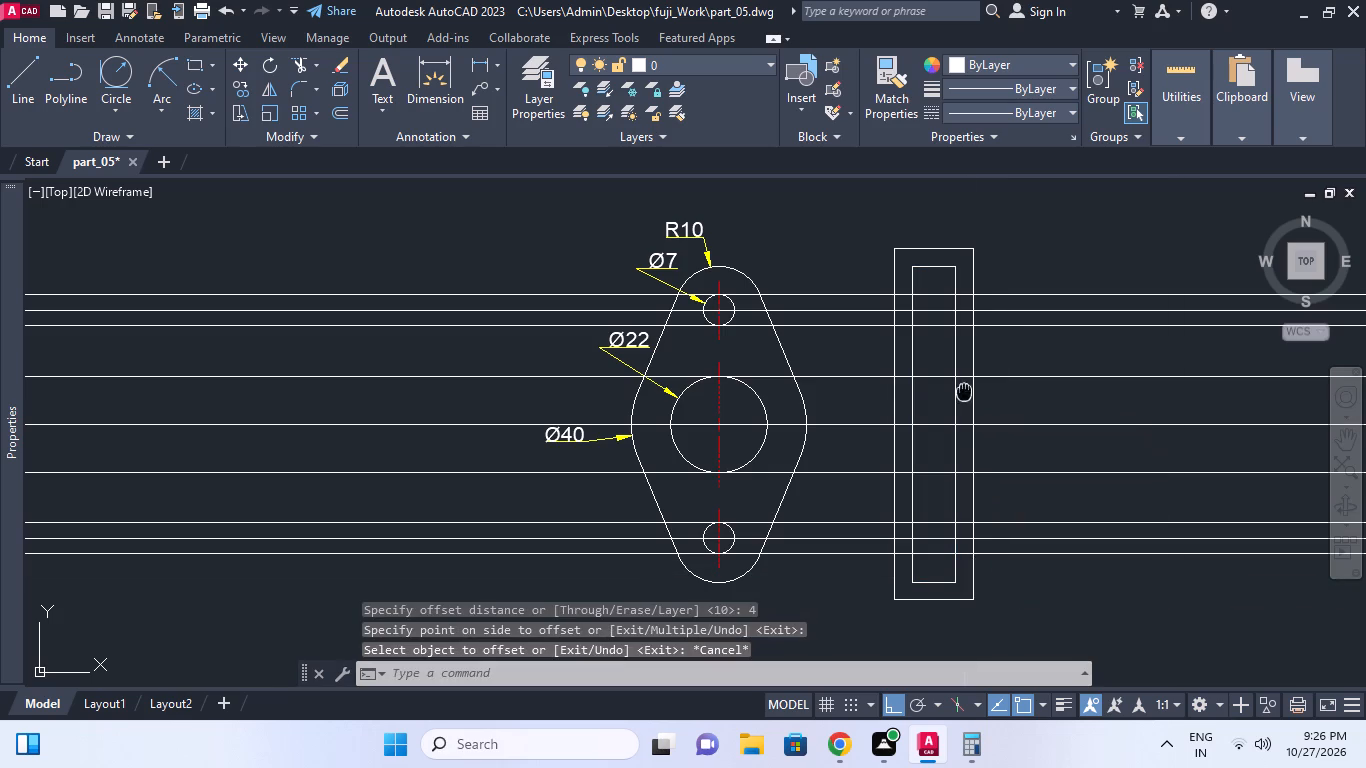
Trim the horizontal construction lines on both sides of the outer offset rectangle, using it as the cutting edge.
{"action": "type", "text": "ezx"}
{"action": "key", "text": "Escape"}
{"action": "key", "text": "t"}
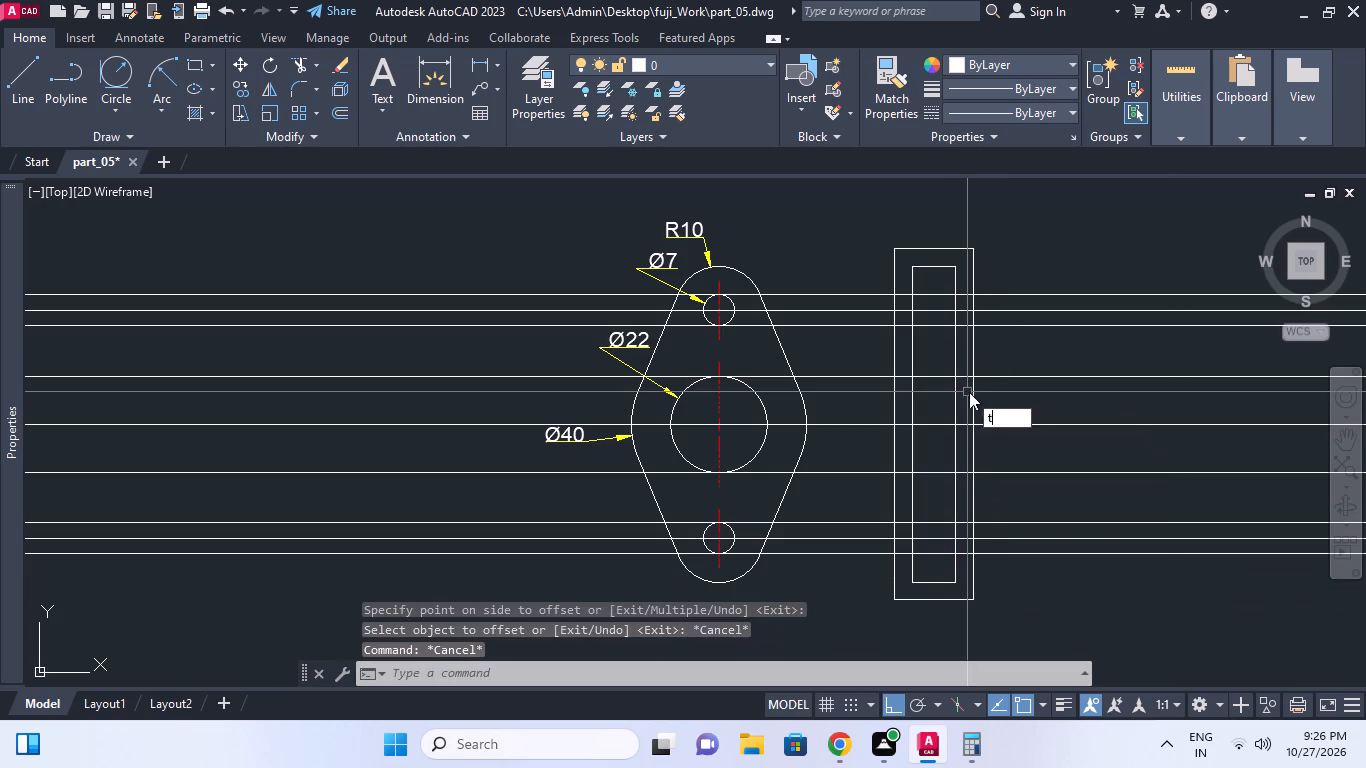
{"action": "key", "text": "r"}
{"action": "key", "text": "space"}
{"action": "left_click", "coordinate": [975, 403]}
{"action": "key", "text": "space"}
{"action": "left_click_drag", "start_coordinate": [1061, 577], "coordinate": [1060, 554]}
{"action": "left_click", "coordinate": [1011, 262]}
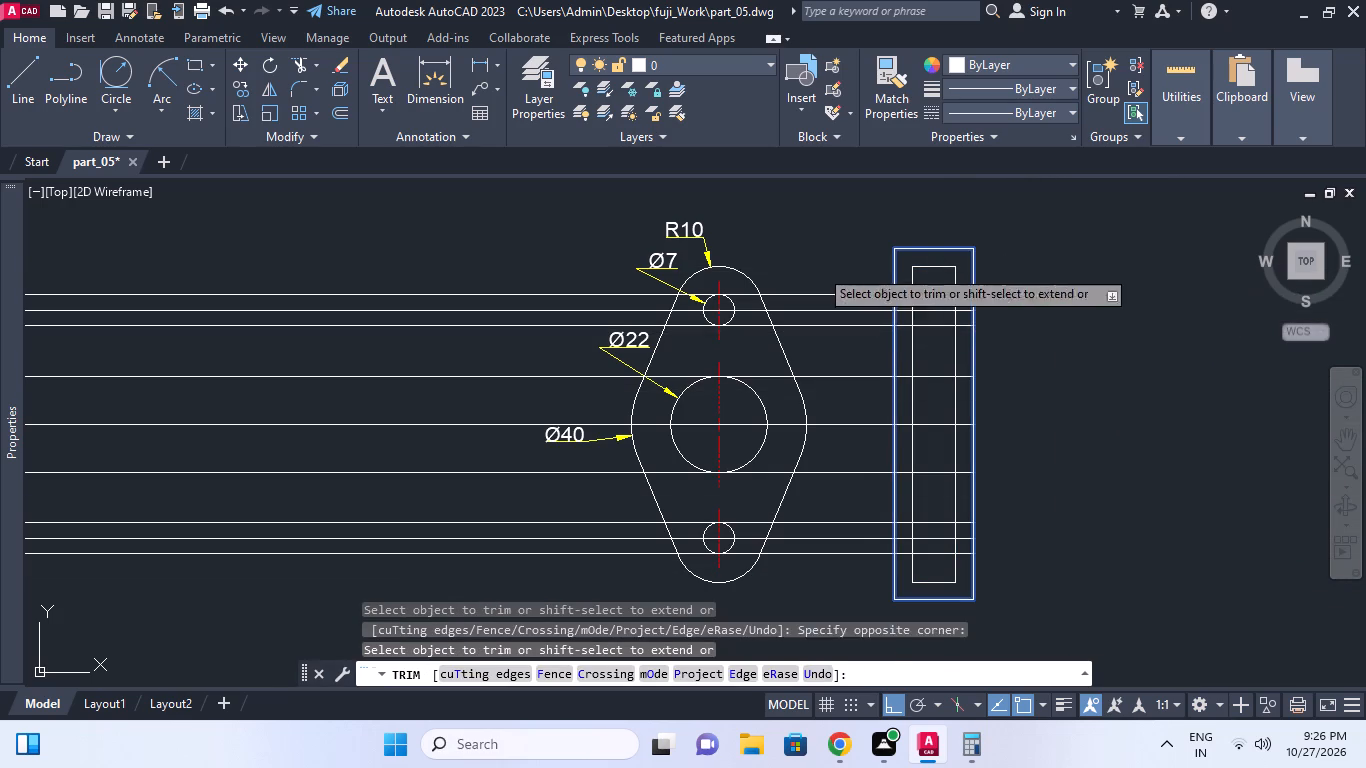
{"action": "left_click", "coordinate": [819, 268]}
{"action": "left_click", "coordinate": [850, 578]}
{"action": "key", "text": "space"}
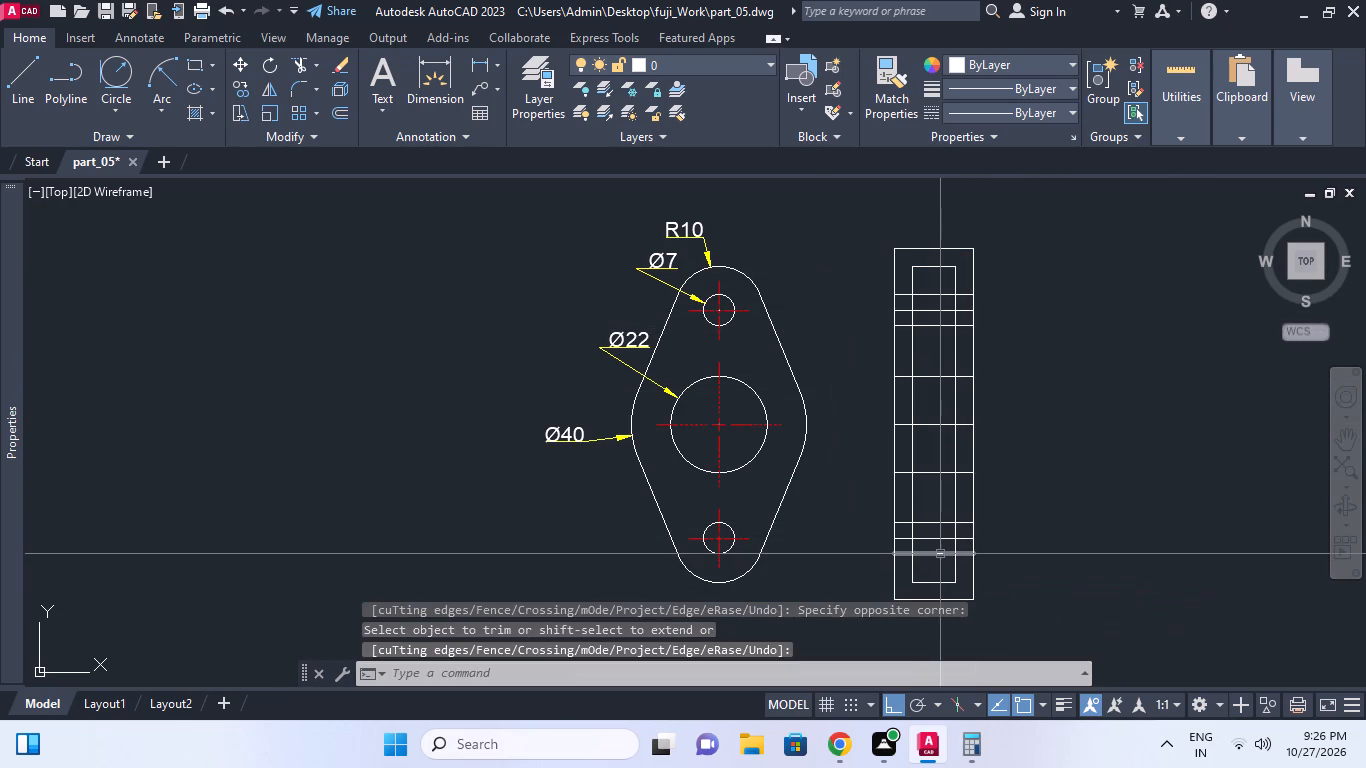
Trim the lower hole's top and bottom edge lines back to the inner side-view rectangle, leaving its centre line overhanging.
{"action": "scroll", "coordinate": [926, 559], "scroll_direction": "up", "scroll_amount": 1}
{"action": "type", "text": "tr"}
{"action": "key", "text": "space"}
{"action": "left_click", "coordinate": [904, 566]}
{"action": "key", "text": "space"}
{"action": "left_click", "coordinate": [896, 553]}
{"action": "left_click", "coordinate": [885, 500]}
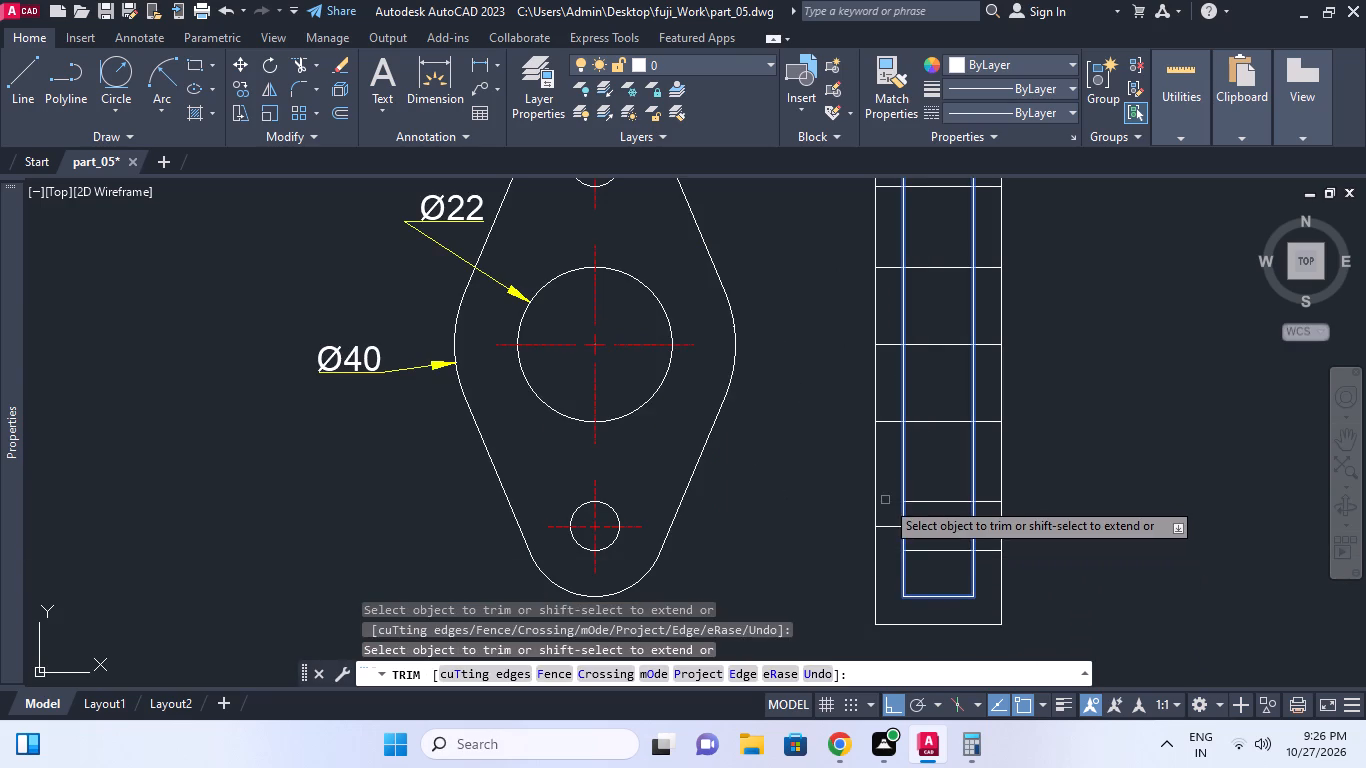
{"action": "left_click", "coordinate": [980, 500]}
{"action": "left_click", "coordinate": [985, 555]}
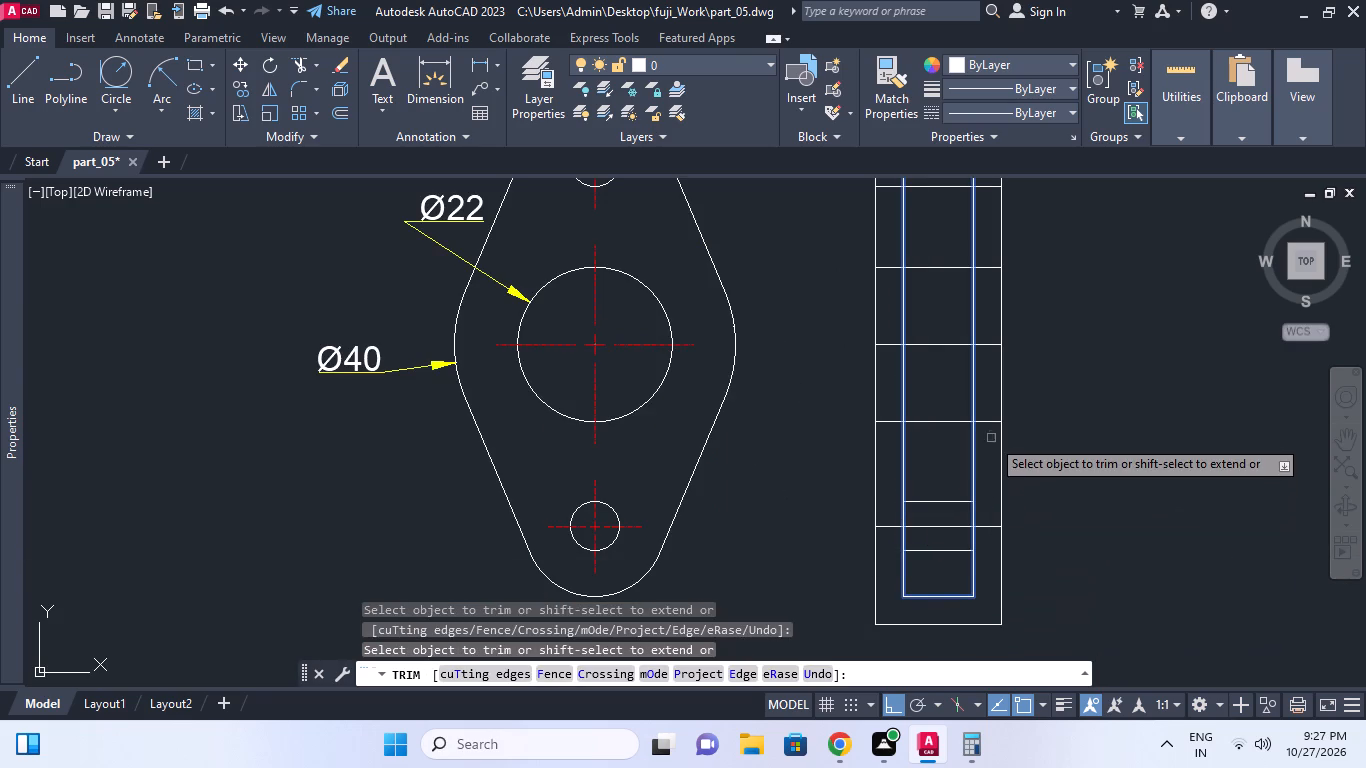
Trim the Ø22 hole's top and bottom edge lines back to the inner side-view rectangle on both sides.
{"action": "middle_click_drag", "start_coordinate": [1025, 367], "coordinate": [1026, 435]}
{"action": "scroll", "coordinate": [1068, 403], "scroll_direction": "down", "scroll_amount": 1}
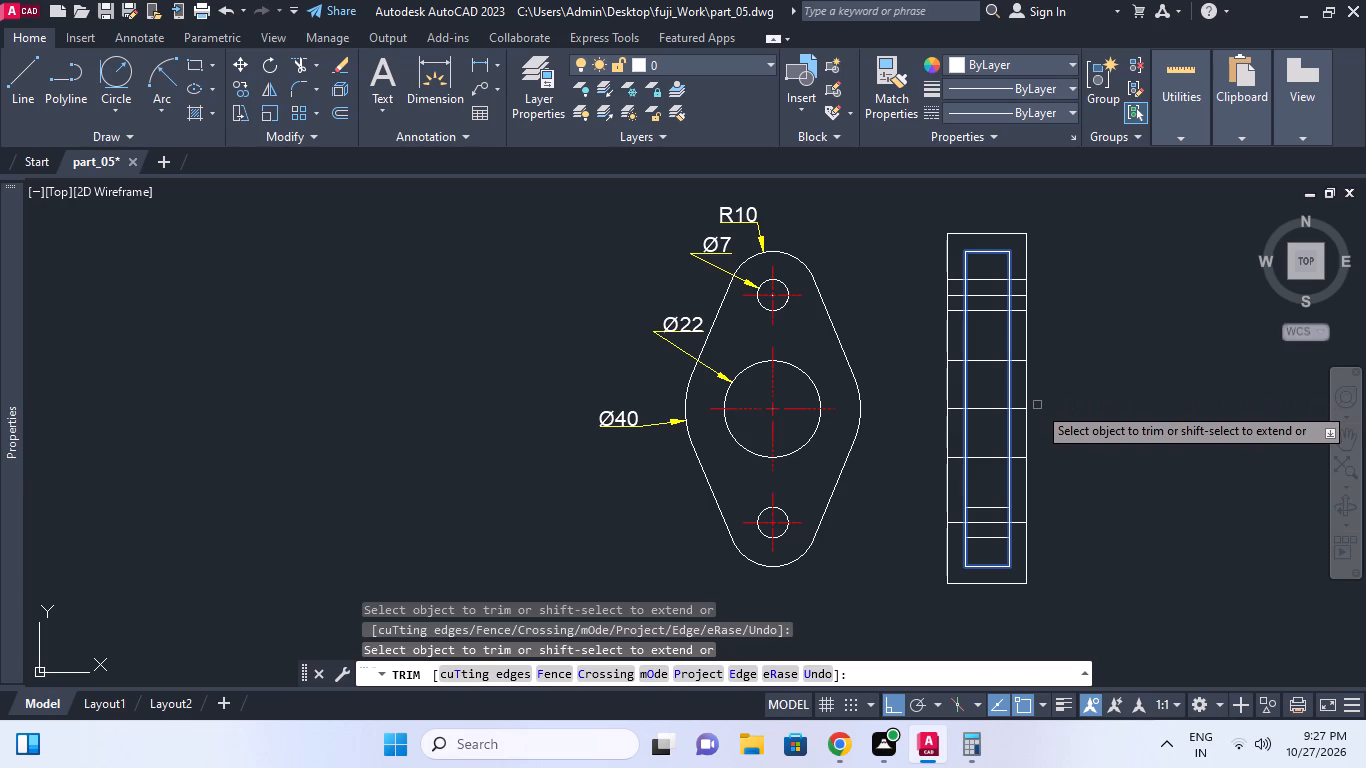
{"action": "left_click", "coordinate": [1025, 360]}
{"action": "left_click", "coordinate": [953, 360]}
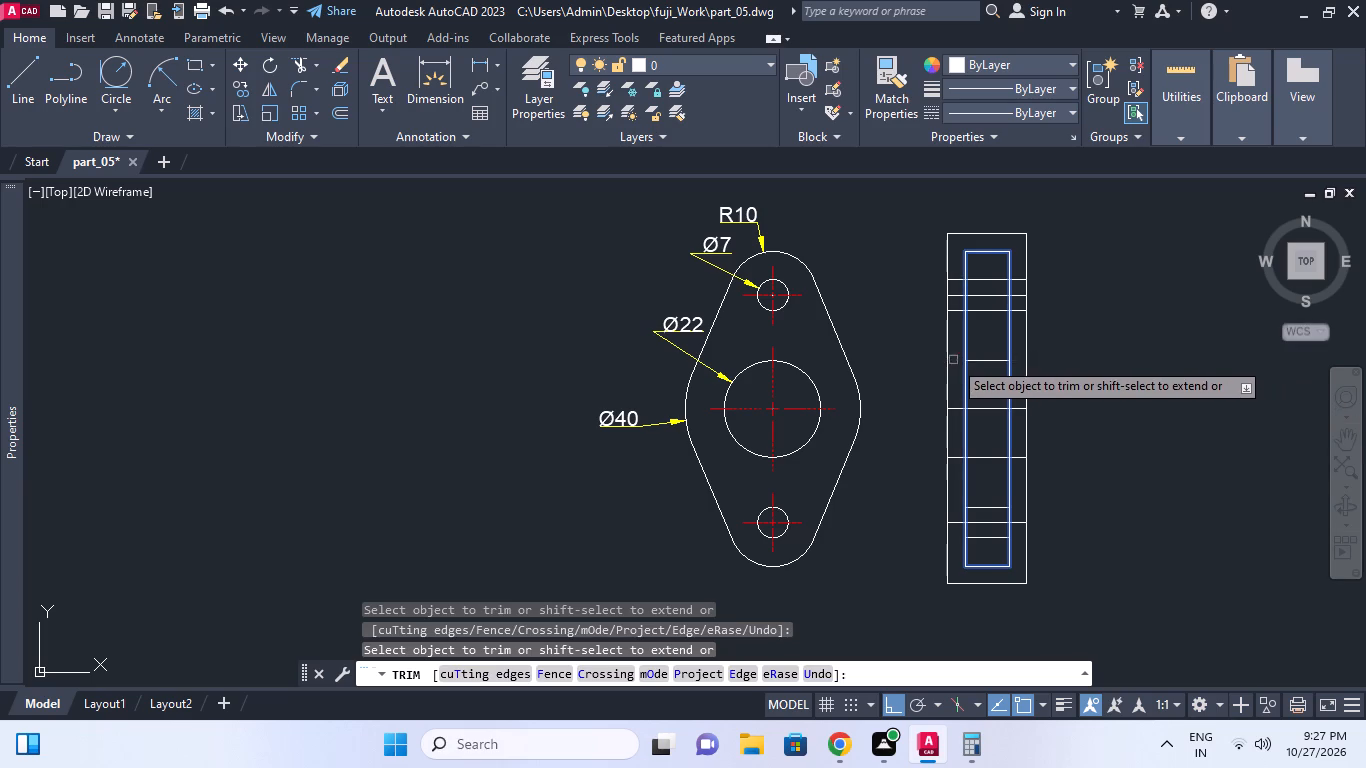
{"action": "left_click", "coordinate": [956, 448]}
{"action": "left_click", "coordinate": [952, 469]}
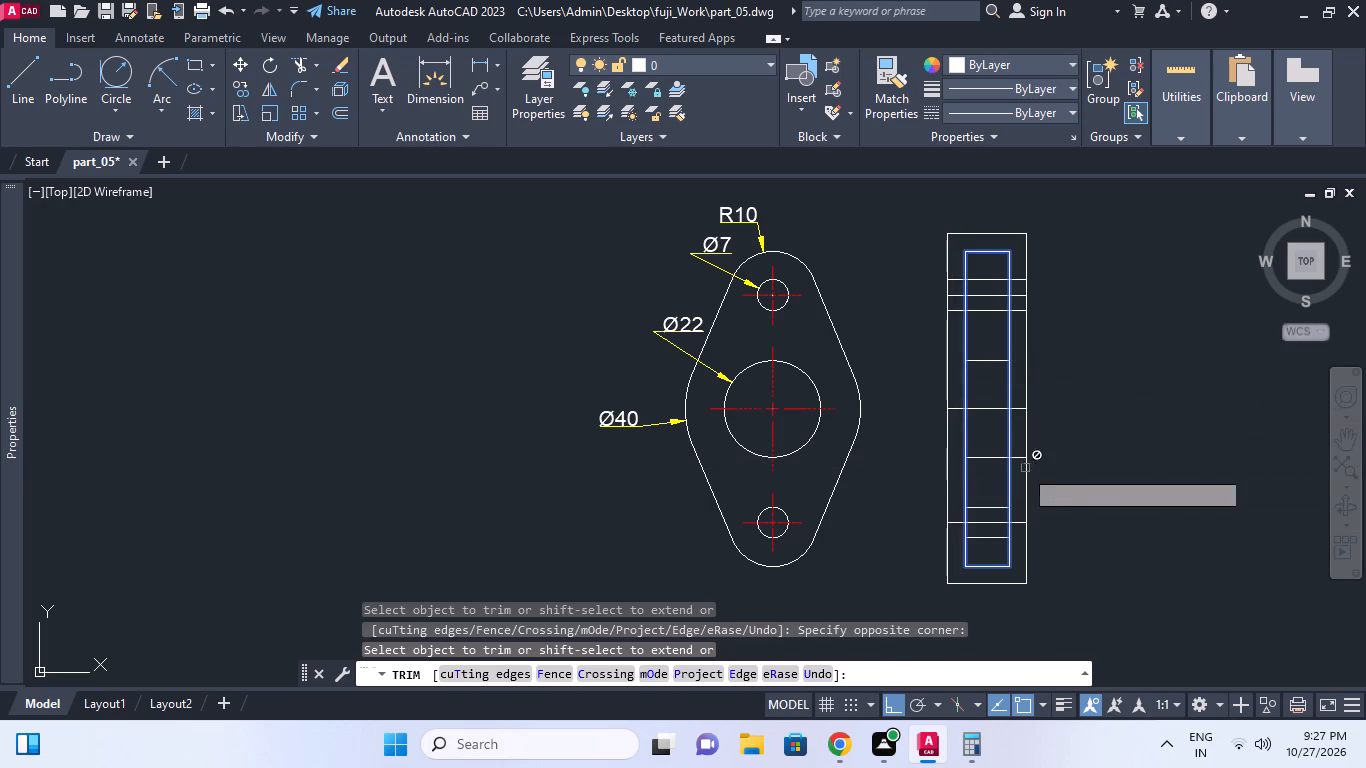
{"action": "left_click", "coordinate": [1022, 458]}
Trim the upper hole's top and bottom edge lines back to the inner side-view rectangle on both sides.
{"action": "scroll", "coordinate": [950, 301], "scroll_direction": "up", "scroll_amount": 2}
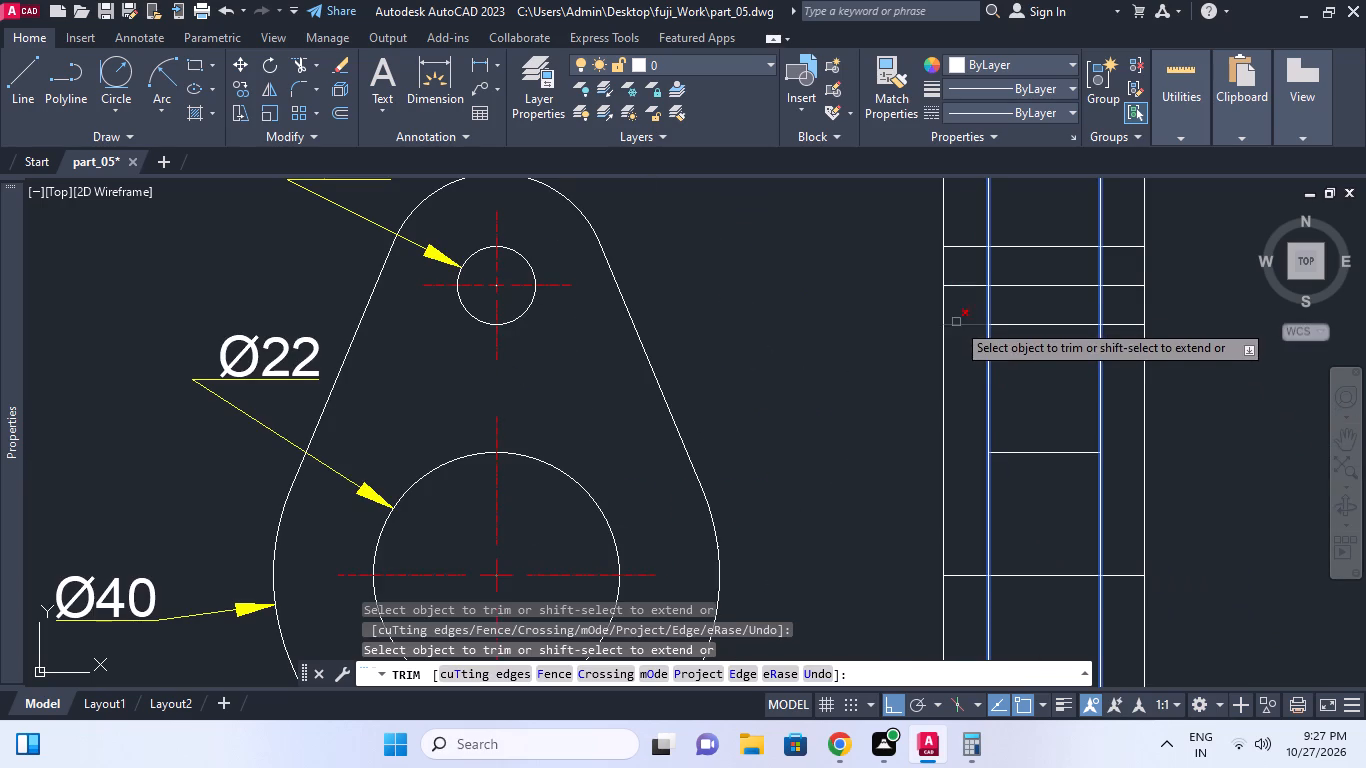
{"action": "left_click", "coordinate": [957, 322]}
{"action": "left_click", "coordinate": [1117, 328]}
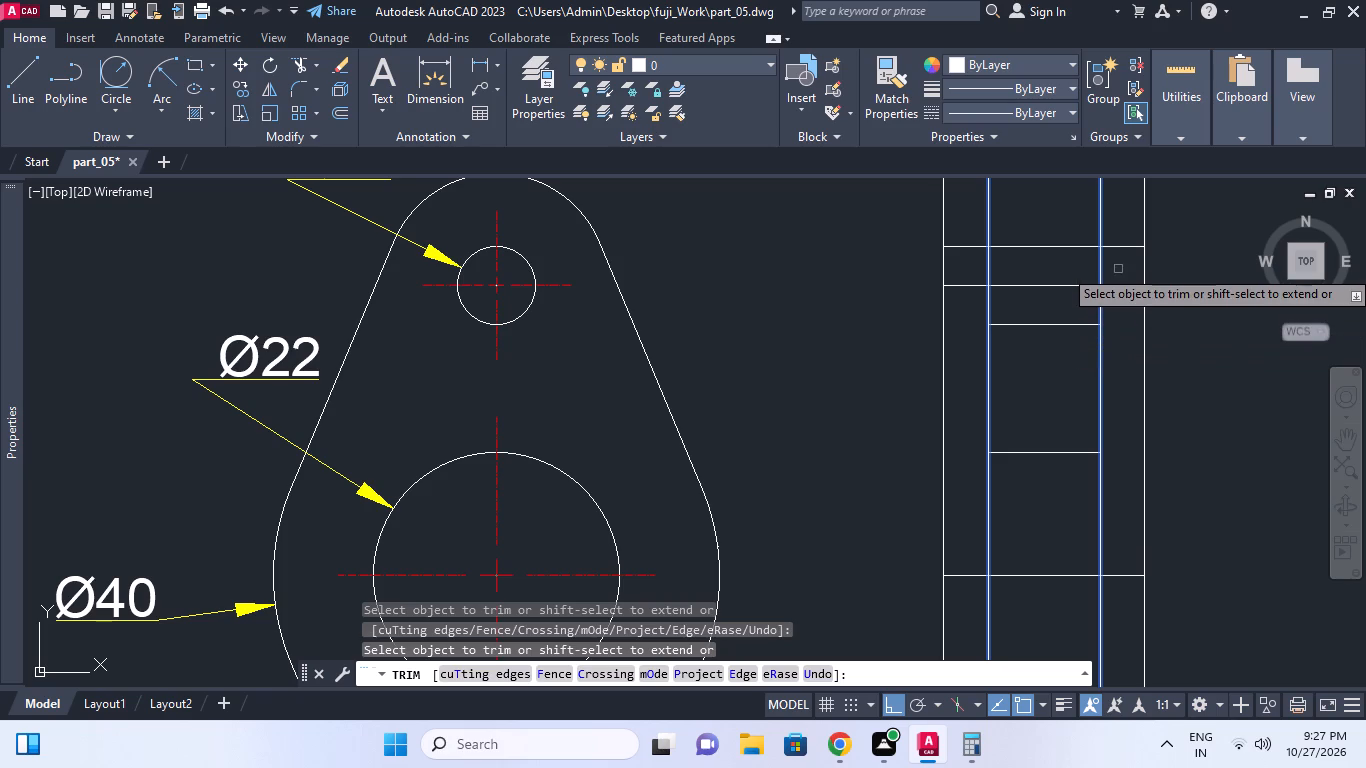
{"action": "left_click", "coordinate": [1124, 248]}
{"action": "left_click", "coordinate": [972, 246]}
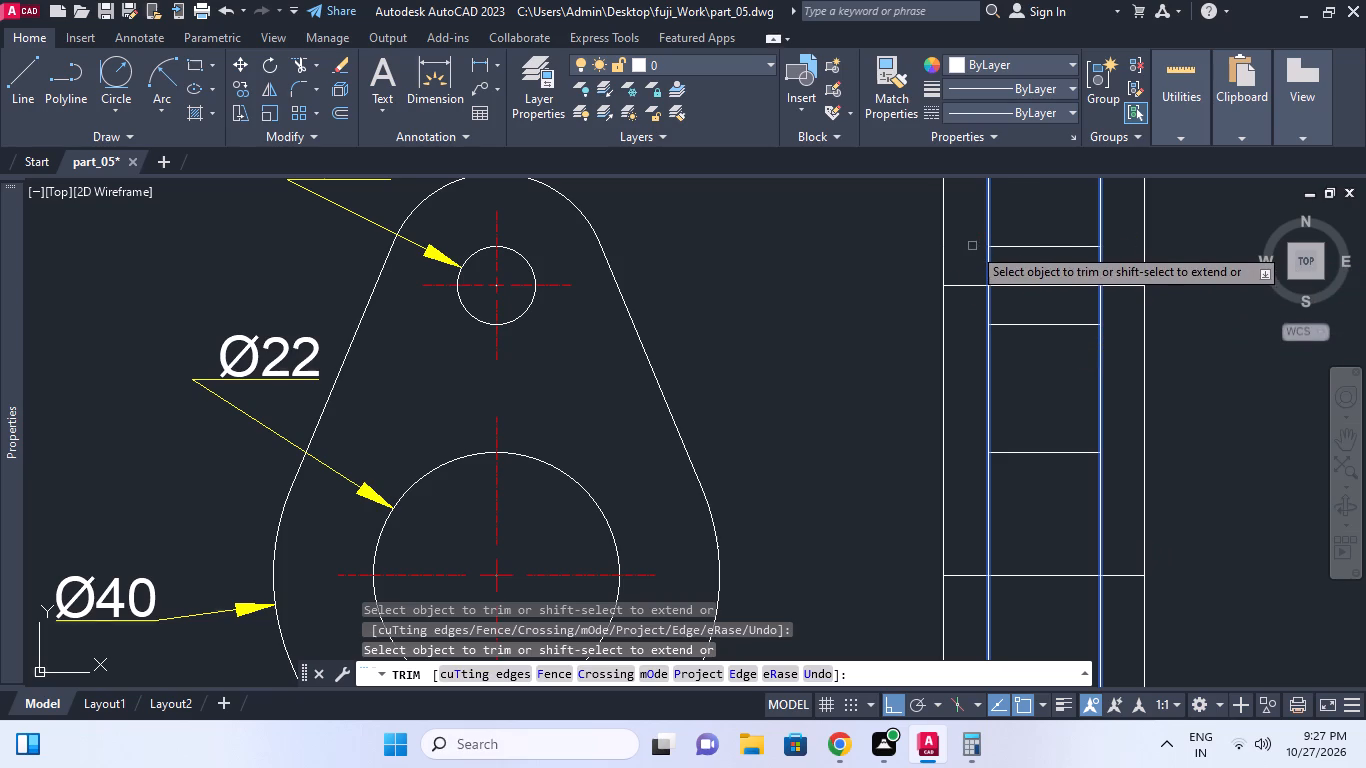
{"action": "right_click", "coordinate": [975, 250]}
{"action": "left_click", "coordinate": [1065, 263]}
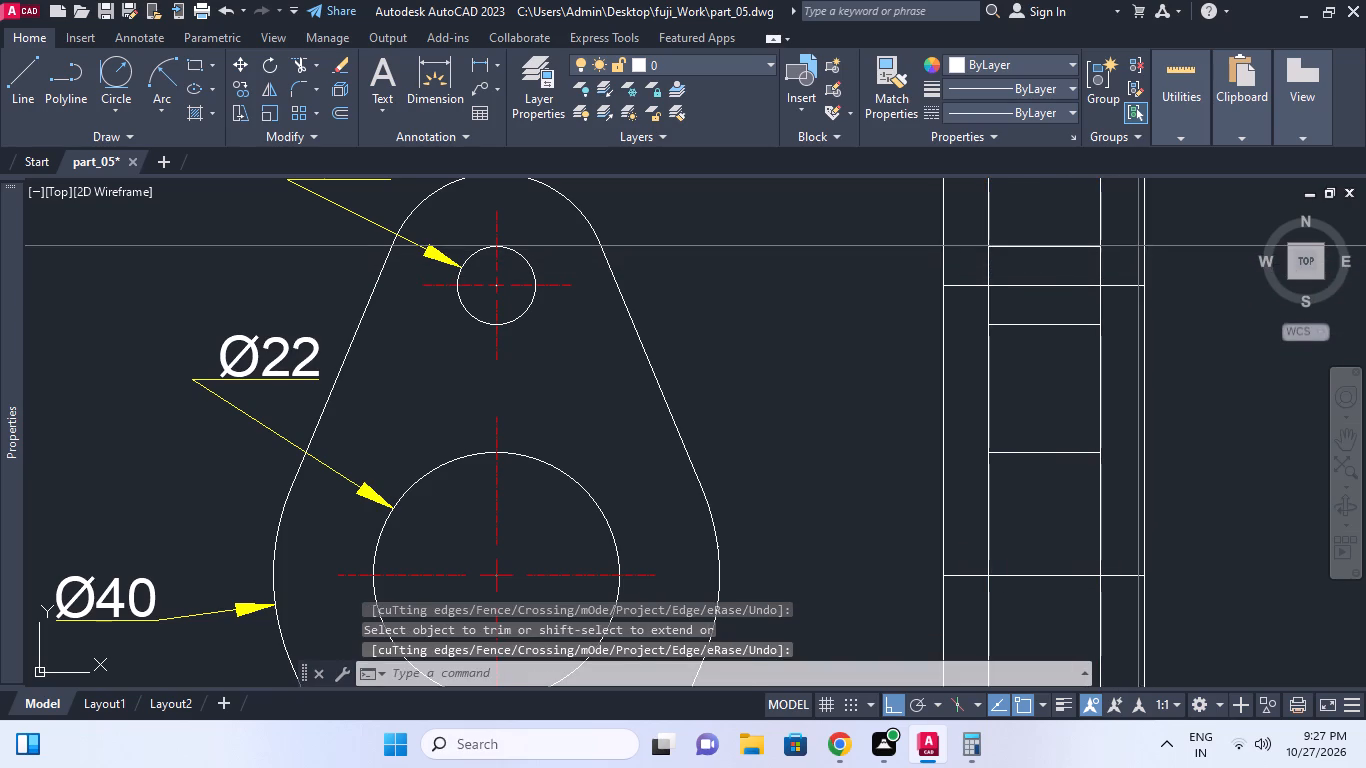
Erase the outer offset rectangle around the side view.
{"action": "left_click", "coordinate": [1138, 246]}
{"action": "left_click", "coordinate": [1138, 237]}
{"action": "left_click", "coordinate": [1138, 230]}
{"action": "left_click", "coordinate": [1147, 214]}
{"action": "left_click", "coordinate": [1146, 201]}
{"action": "right_click", "coordinate": [1140, 202]}
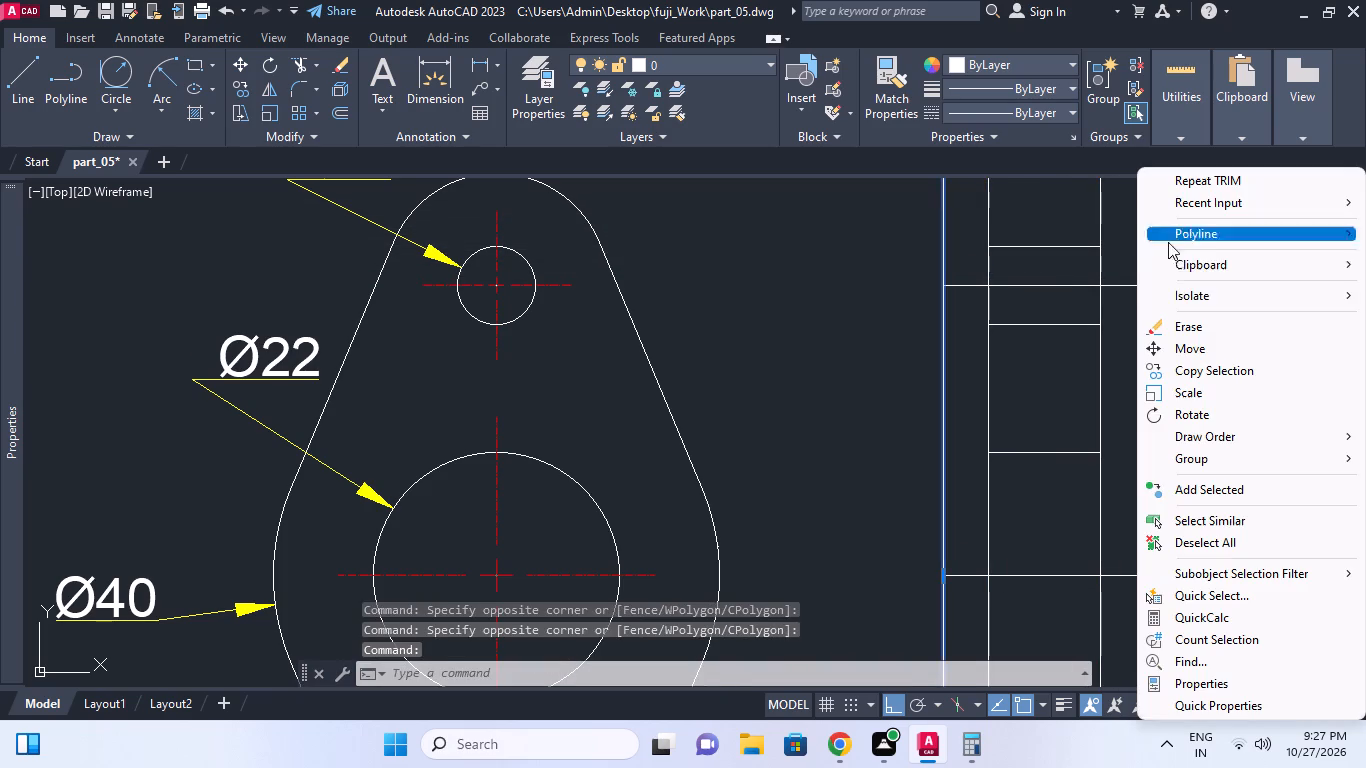
{"action": "left_click", "coordinate": [1182, 316]}
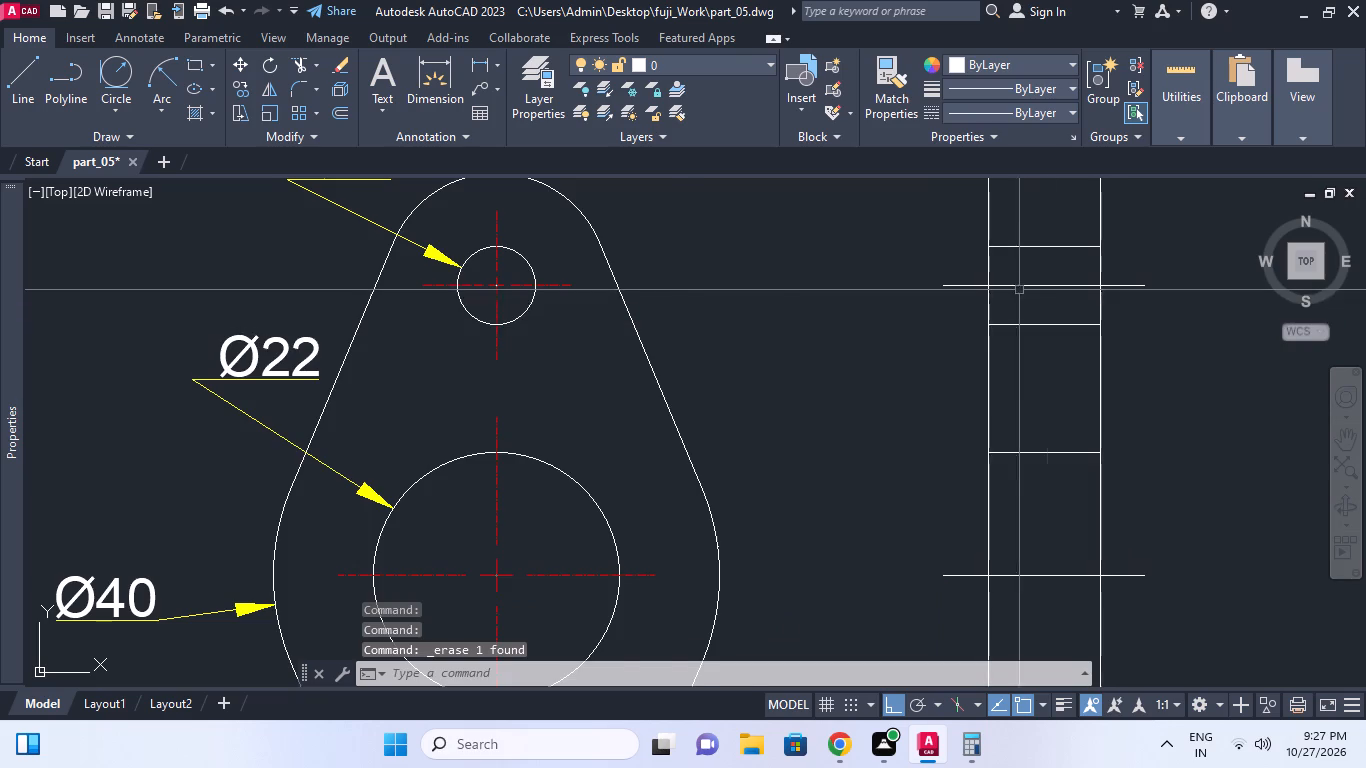
Match the three side-view centre lines to the Ø22 hole's red centre mark, including its centre linetype.
{"action": "scroll", "coordinate": [1018, 291], "scroll_direction": "down", "scroll_amount": 1}
{"action": "left_click", "coordinate": [689, 372]}
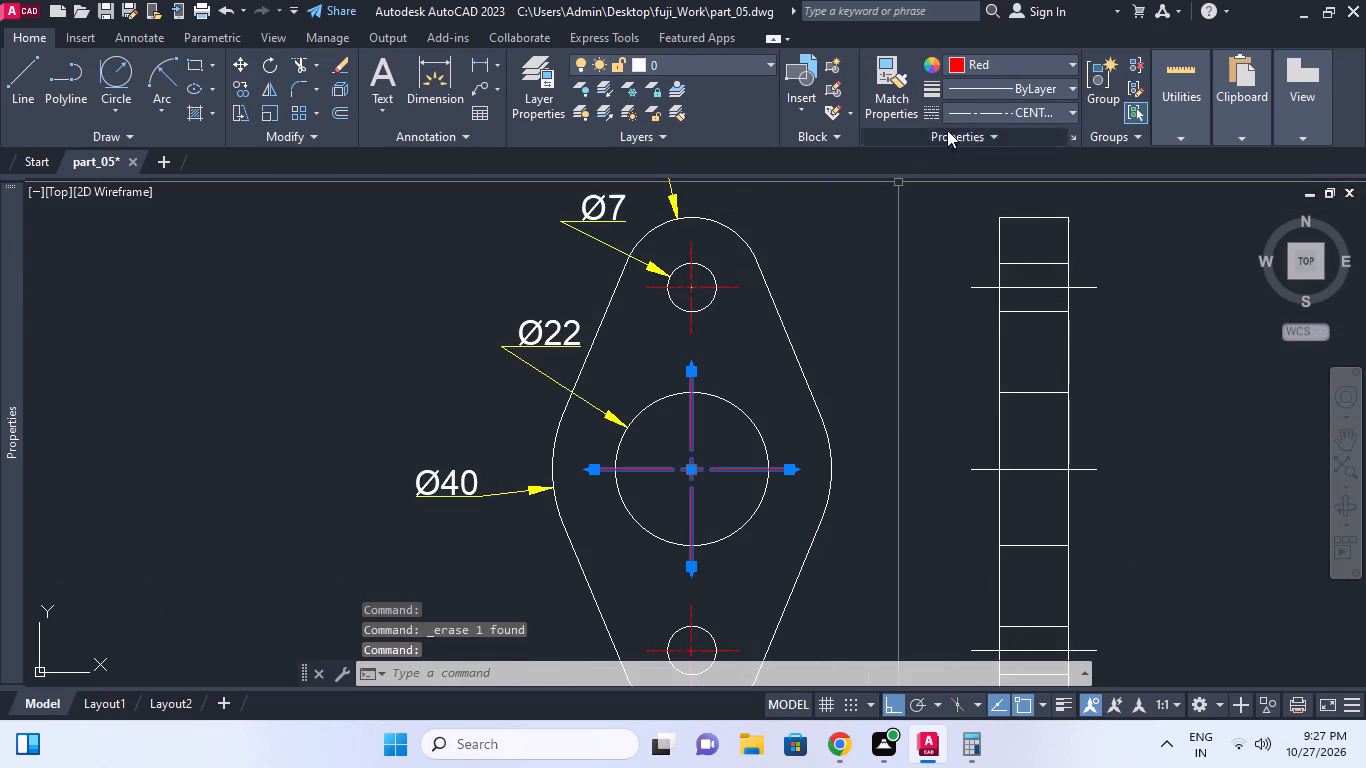
{"action": "left_click", "coordinate": [896, 80]}
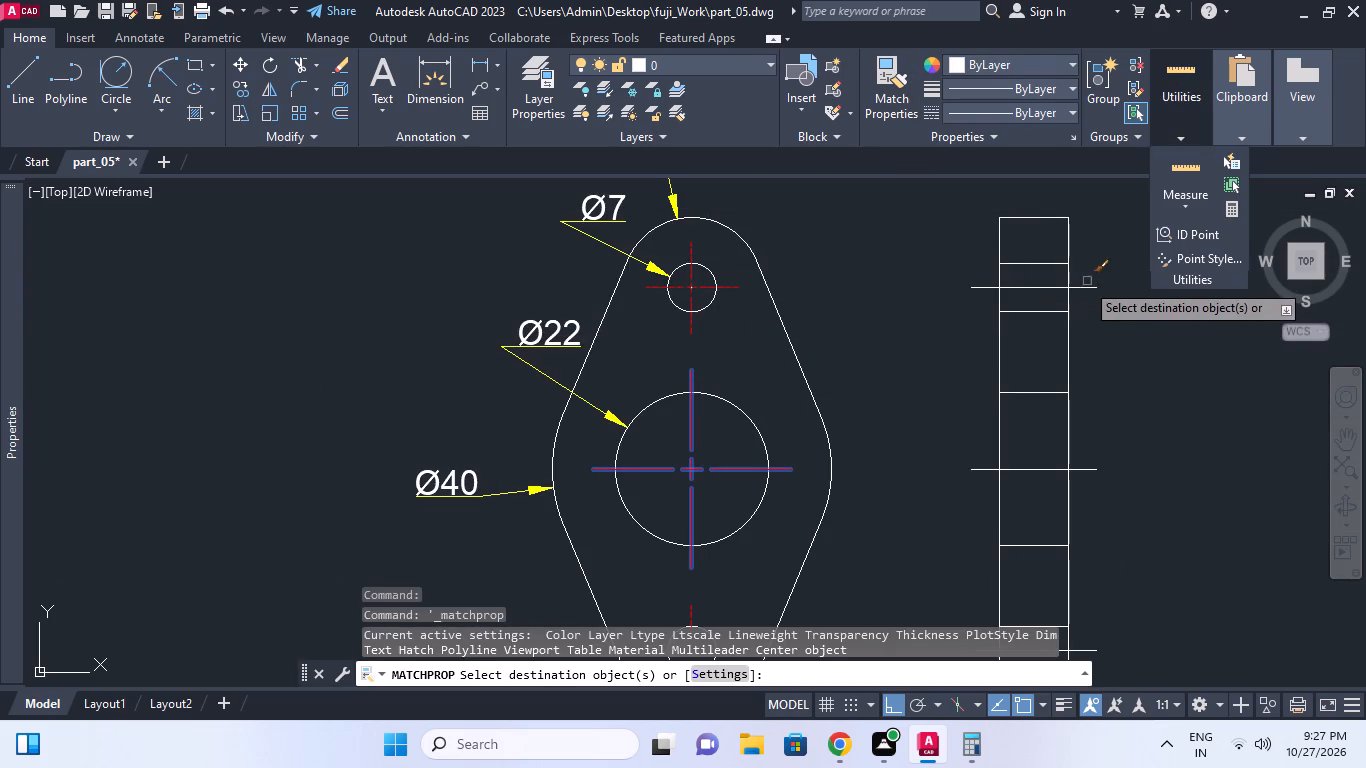
{"action": "left_click", "coordinate": [1024, 290]}
{"action": "middle_click_drag", "start_coordinate": [1008, 401], "coordinate": [1020, 287]}
{"action": "left_click", "coordinate": [1026, 356]}
{"action": "middle_click_drag", "start_coordinate": [1042, 379], "coordinate": [1061, 298]}
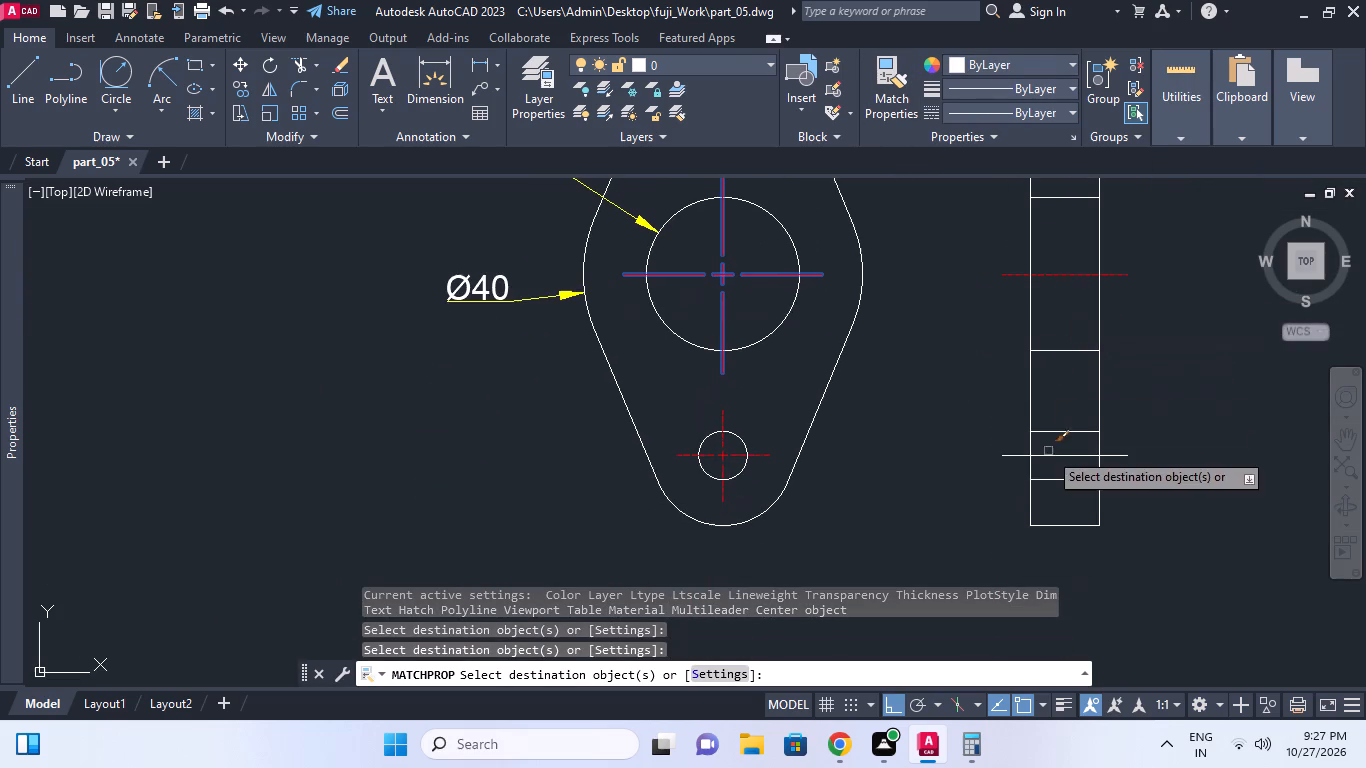
{"action": "left_click", "coordinate": [1052, 455]}
{"action": "key", "text": "Escape"}
Colour the six projected hole edge lines in the side view green.
{"action": "left_click", "coordinate": [1074, 507]}
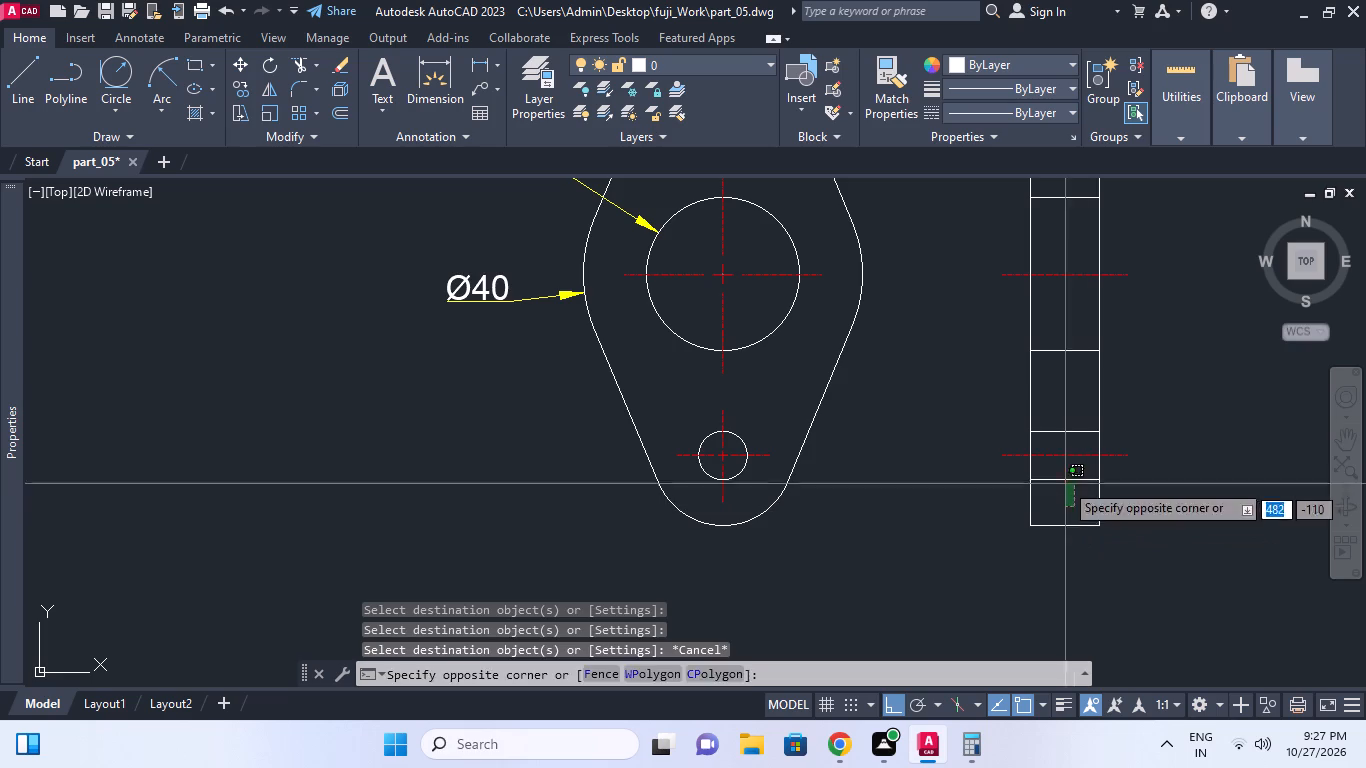
{"action": "left_click", "coordinate": [1064, 479]}
{"action": "left_click", "coordinate": [1070, 443]}
{"action": "left_click", "coordinate": [1067, 408]}
{"action": "middle_click_drag", "start_coordinate": [1072, 239], "coordinate": [1072, 296]}
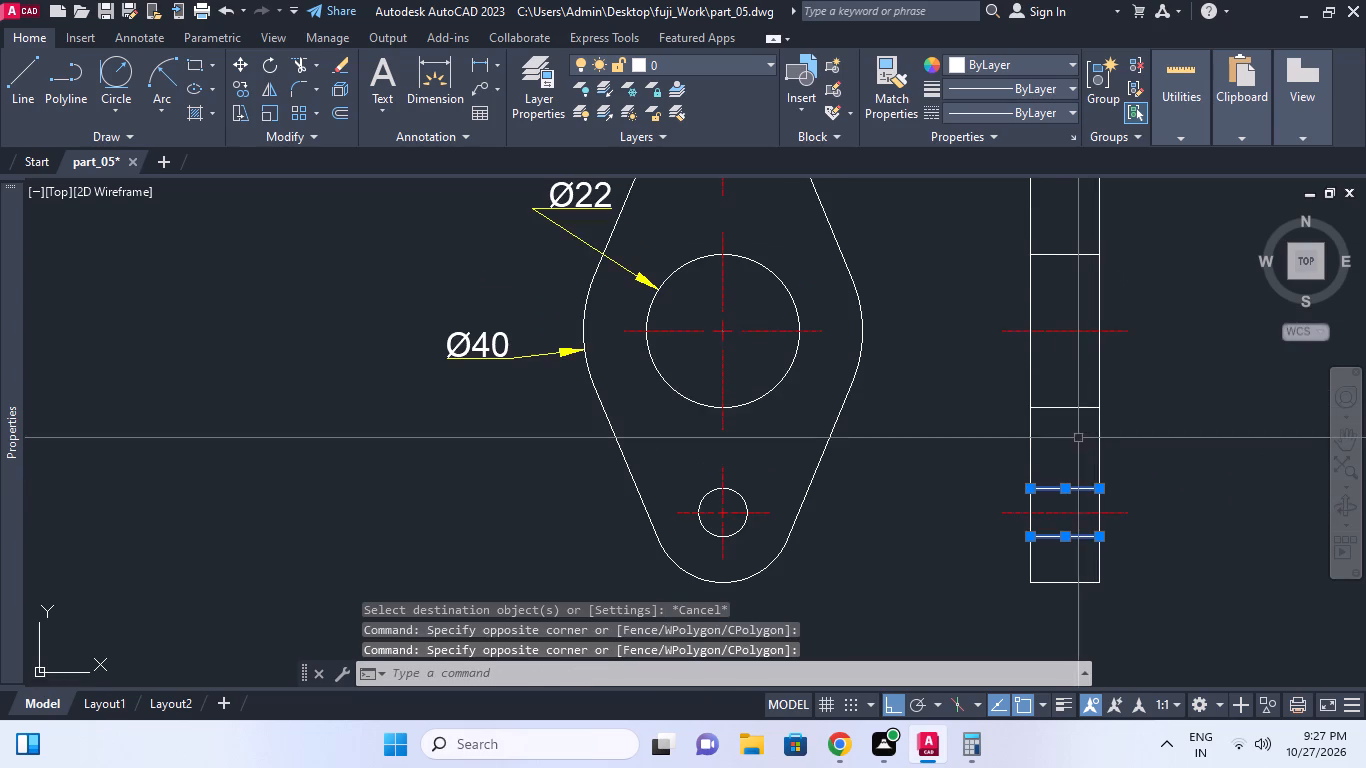
{"action": "left_click", "coordinate": [1078, 438]}
{"action": "left_click", "coordinate": [1070, 377]}
{"action": "middle_click_drag", "start_coordinate": [1068, 264], "coordinate": [1081, 421]}
{"action": "left_click", "coordinate": [1088, 422]}
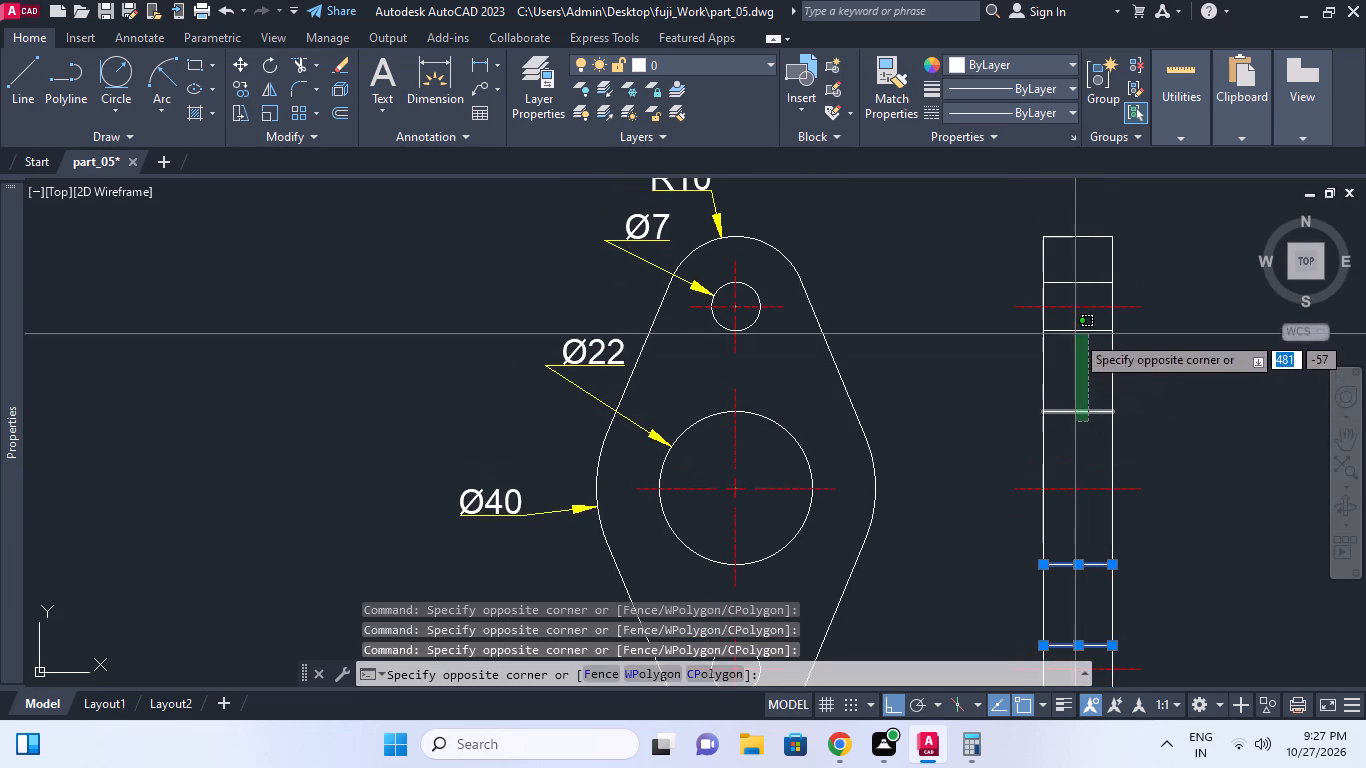
{"action": "left_click", "coordinate": [1074, 326]}
{"action": "left_click", "coordinate": [1074, 292]}
{"action": "left_click", "coordinate": [1071, 271]}
{"action": "left_click", "coordinate": [739, 69]}
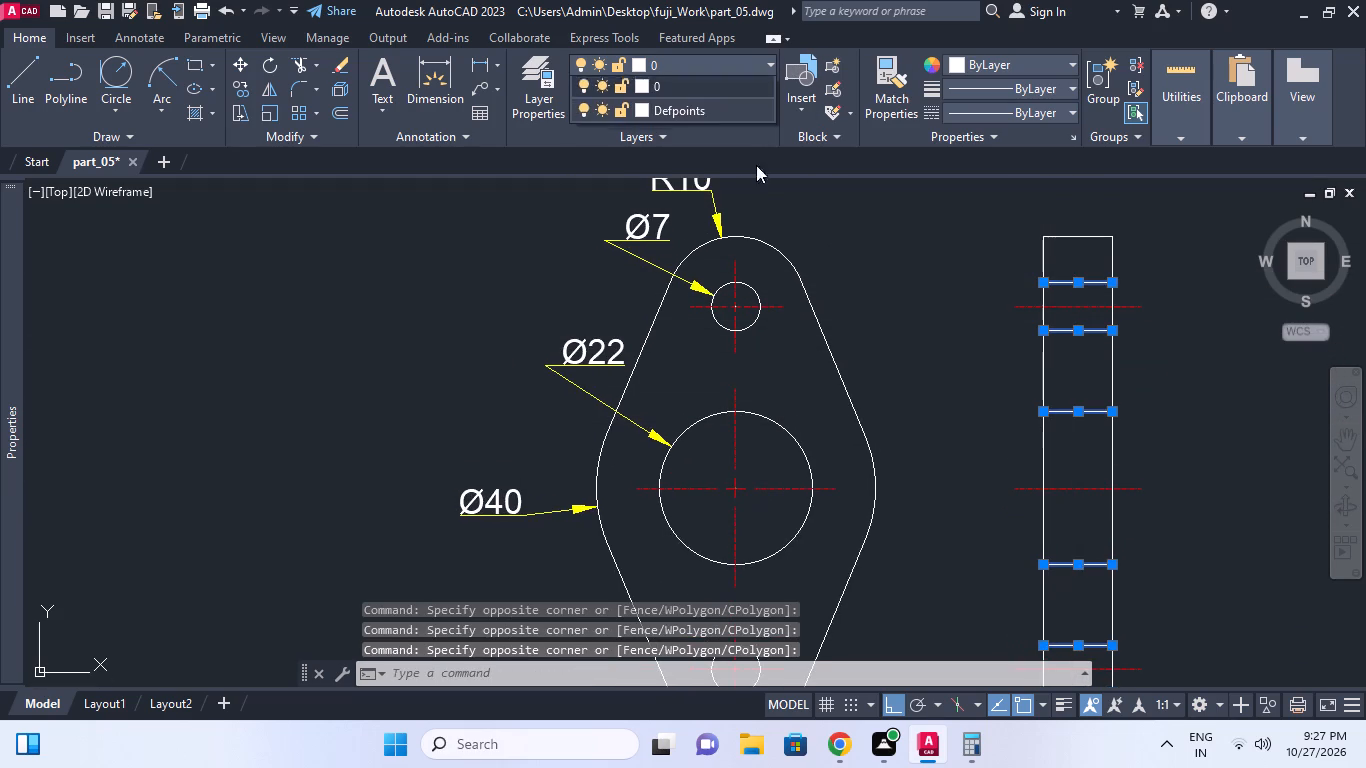
{"action": "left_click", "coordinate": [1018, 58]}
{"action": "left_click", "coordinate": [1020, 67]}
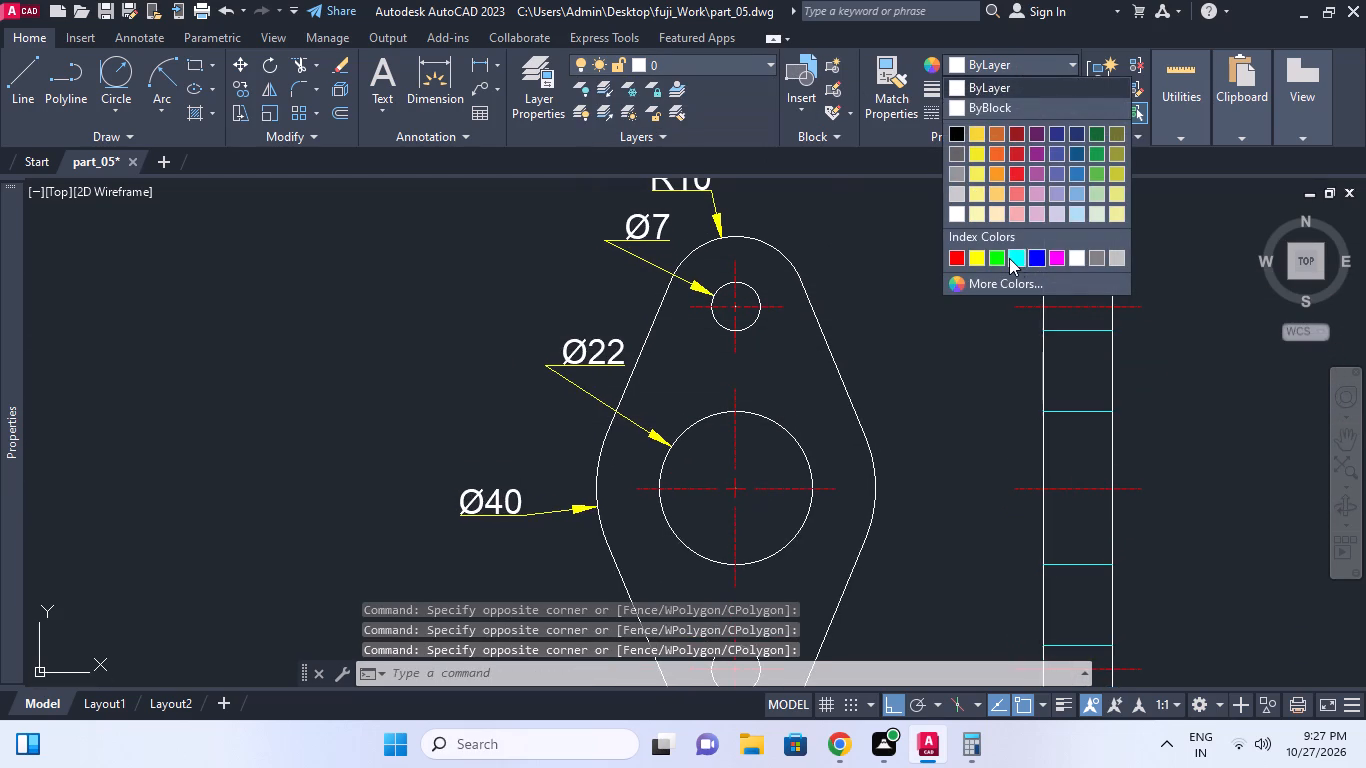
{"action": "left_click", "coordinate": [1000, 252]}
{"action": "key", "text": "Escape"}
Erase the flange's front view together with its centre marks and its R10, Ø7, Ø22 and Ø40 labels.
{"action": "scroll", "coordinate": [1048, 333], "scroll_direction": "down", "scroll_amount": 2}
{"action": "key", "text": "Escape"}
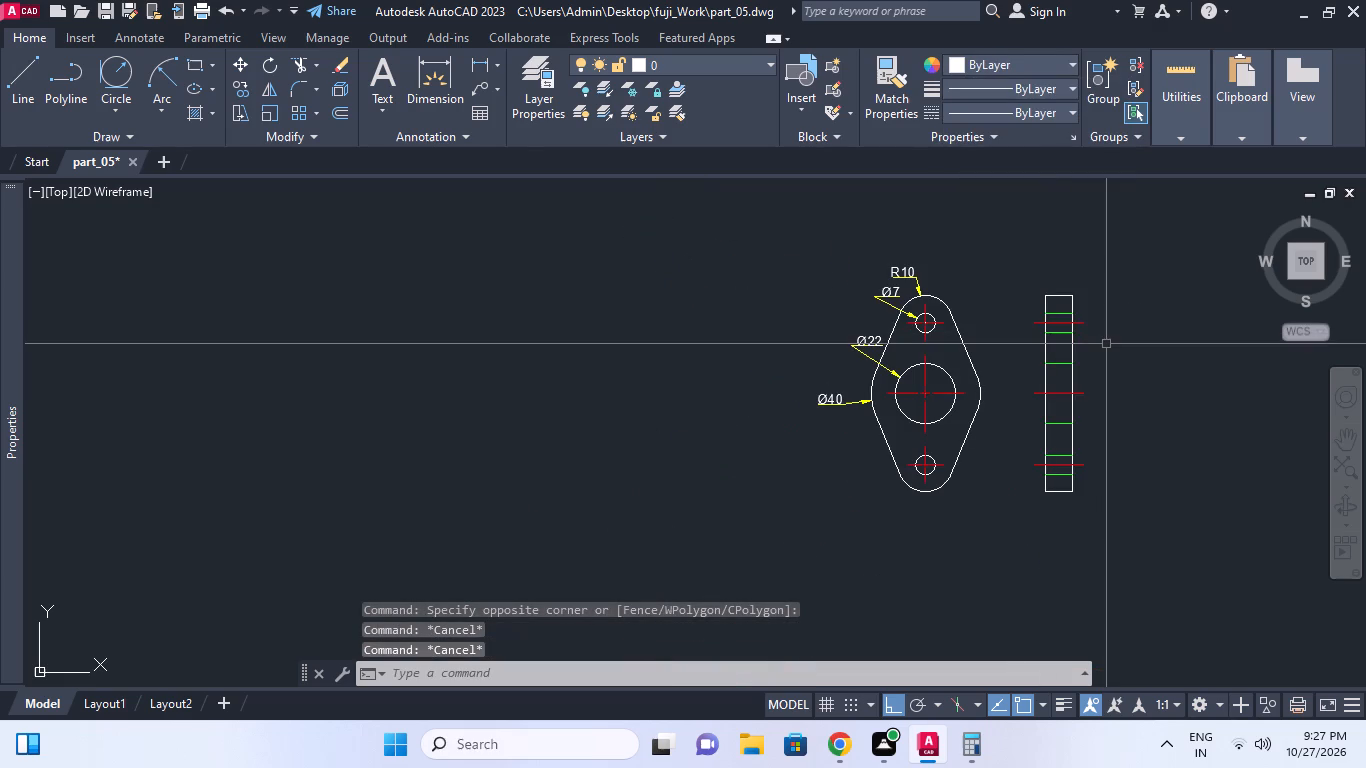
{"action": "scroll", "coordinate": [1085, 317], "scroll_direction": "down", "scroll_amount": 3}
{"action": "key", "text": "Escape"}
{"action": "scroll", "coordinate": [1062, 343], "scroll_direction": "up", "scroll_amount": 2}
{"action": "middle_click", "coordinate": [1062, 343]}
{"action": "key", "text": "Escape"}
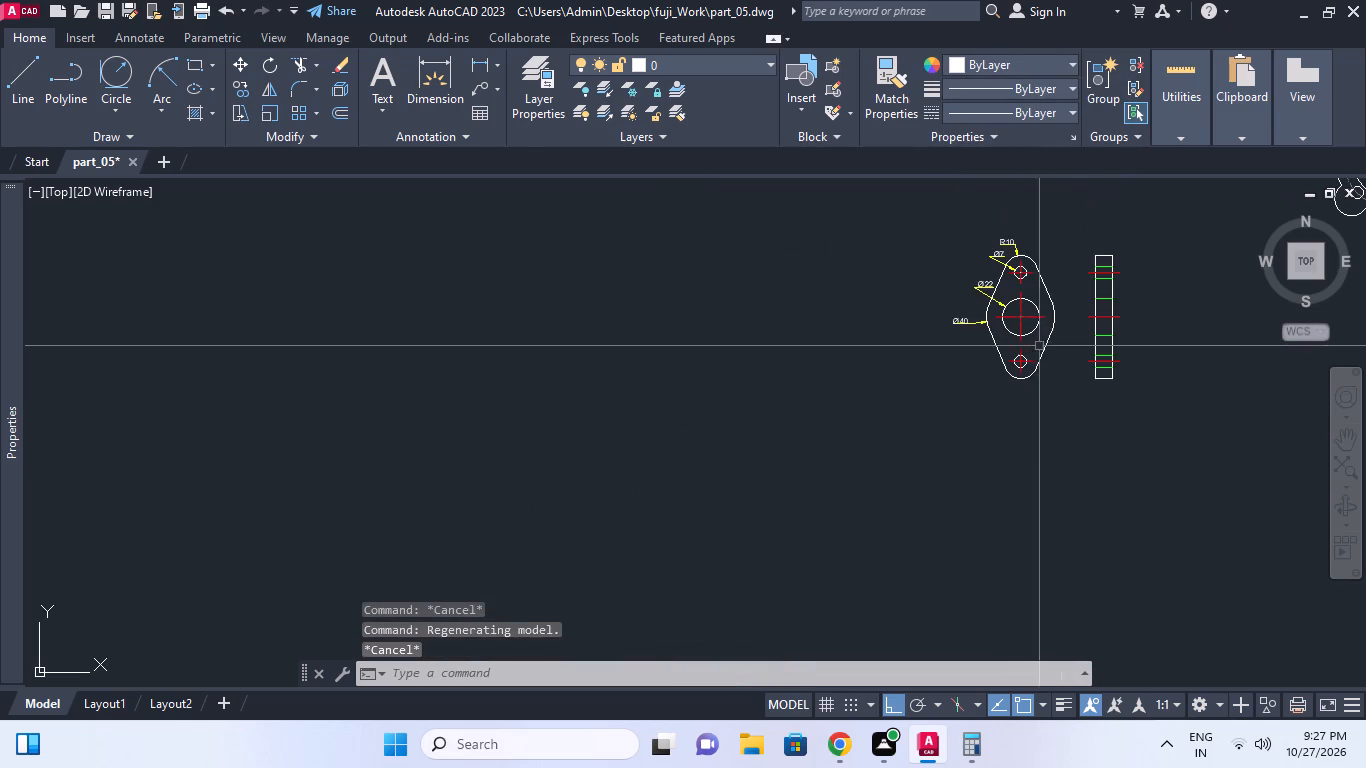
{"action": "left_click", "coordinate": [1051, 412]}
{"action": "left_click", "coordinate": [935, 203]}
{"action": "key", "text": "e"}
{"action": "key", "text": "space"}
Erase the leftover arc where the front view was, keeping the side view.
{"action": "middle_click_drag", "start_coordinate": [982, 366], "coordinate": [970, 418]}
{"action": "scroll", "coordinate": [976, 385], "scroll_direction": "down", "scroll_amount": 1}
{"action": "scroll", "coordinate": [1044, 482], "scroll_direction": "down", "scroll_amount": 1}
{"action": "left_click", "coordinate": [1090, 466]}
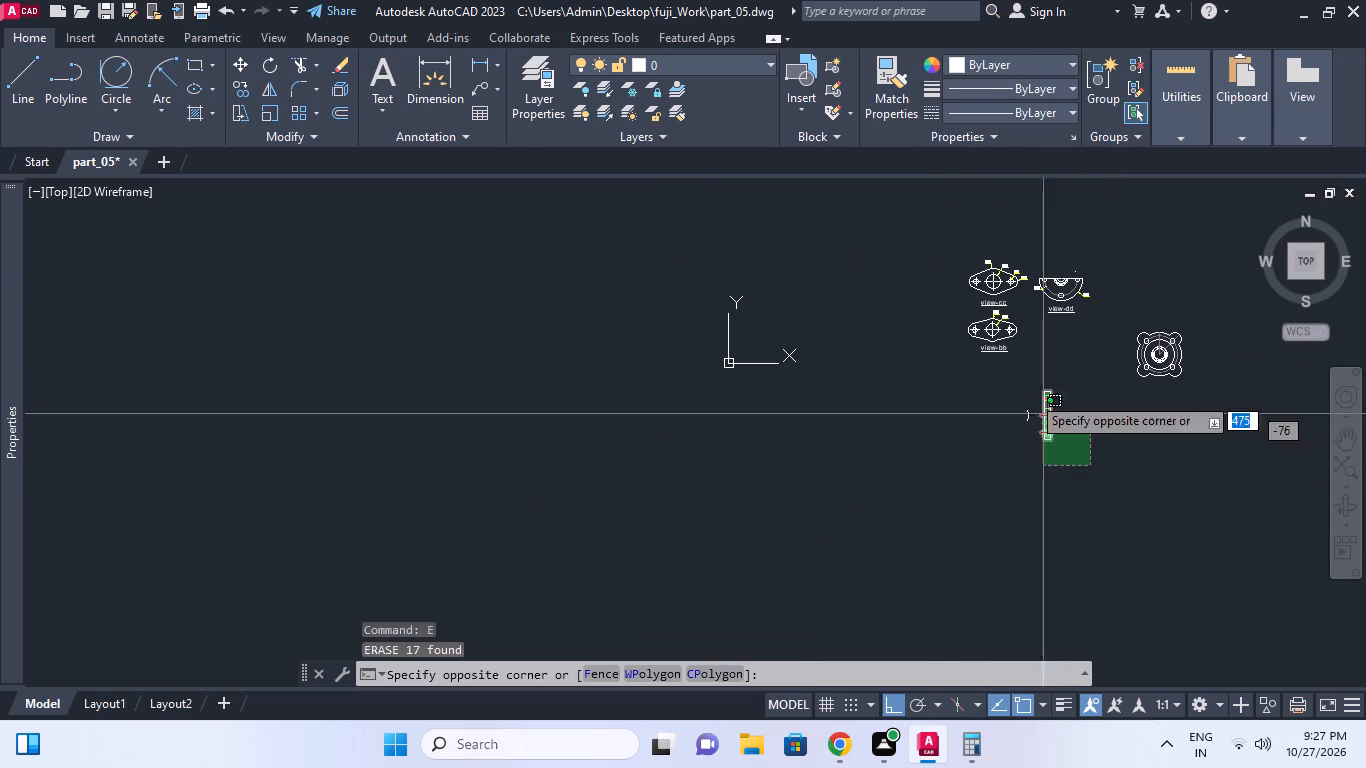
{"action": "scroll", "coordinate": [1025, 431], "scroll_direction": "up", "scroll_amount": 3}
{"action": "key", "text": "Escape"}
{"action": "left_click", "coordinate": [1036, 446]}
{"action": "left_click", "coordinate": [1026, 353]}
{"action": "key", "text": "e"}
{"action": "key", "text": "space"}
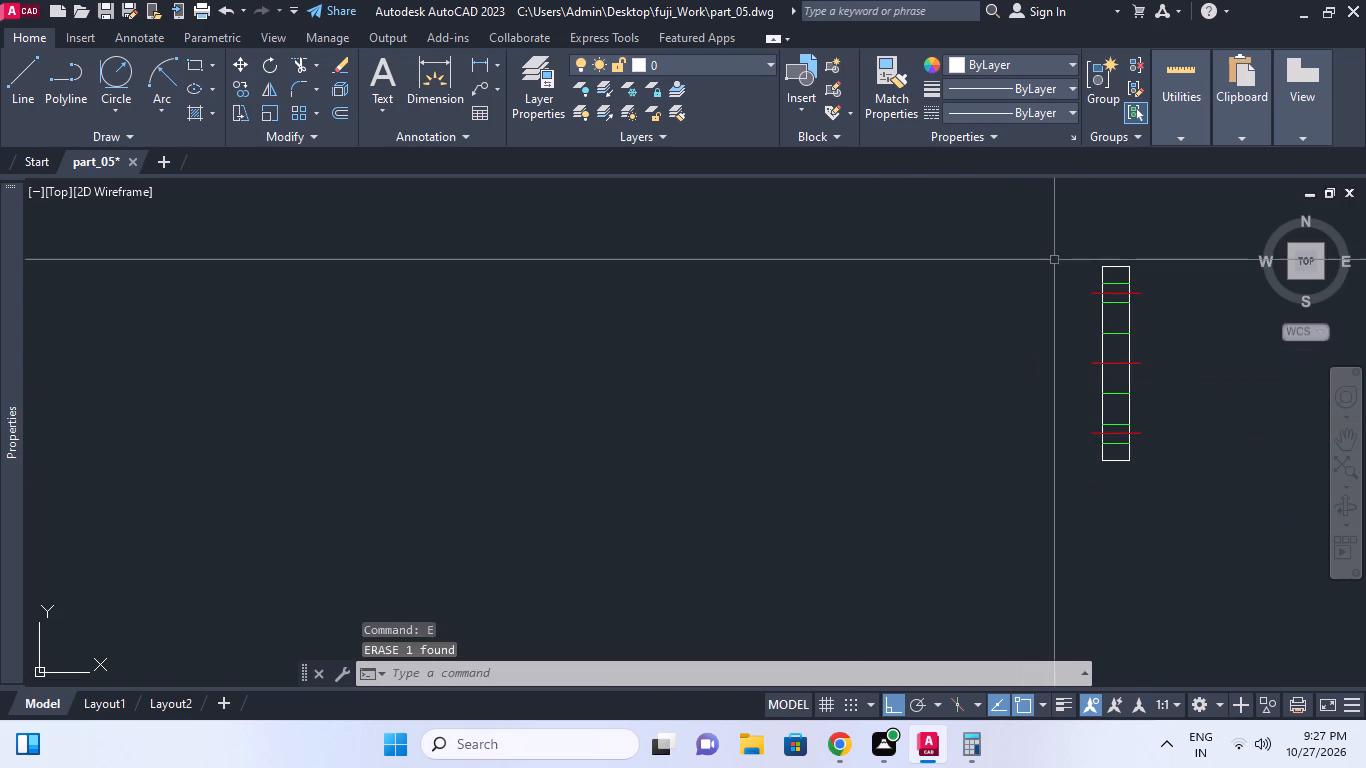
Cut the whole side view and paste it as a block below the four-lobed flange view.
{"action": "left_click", "coordinate": [1034, 239]}
{"action": "left_click", "coordinate": [1233, 526]}
{"action": "key", "text": "ctrl+x"}
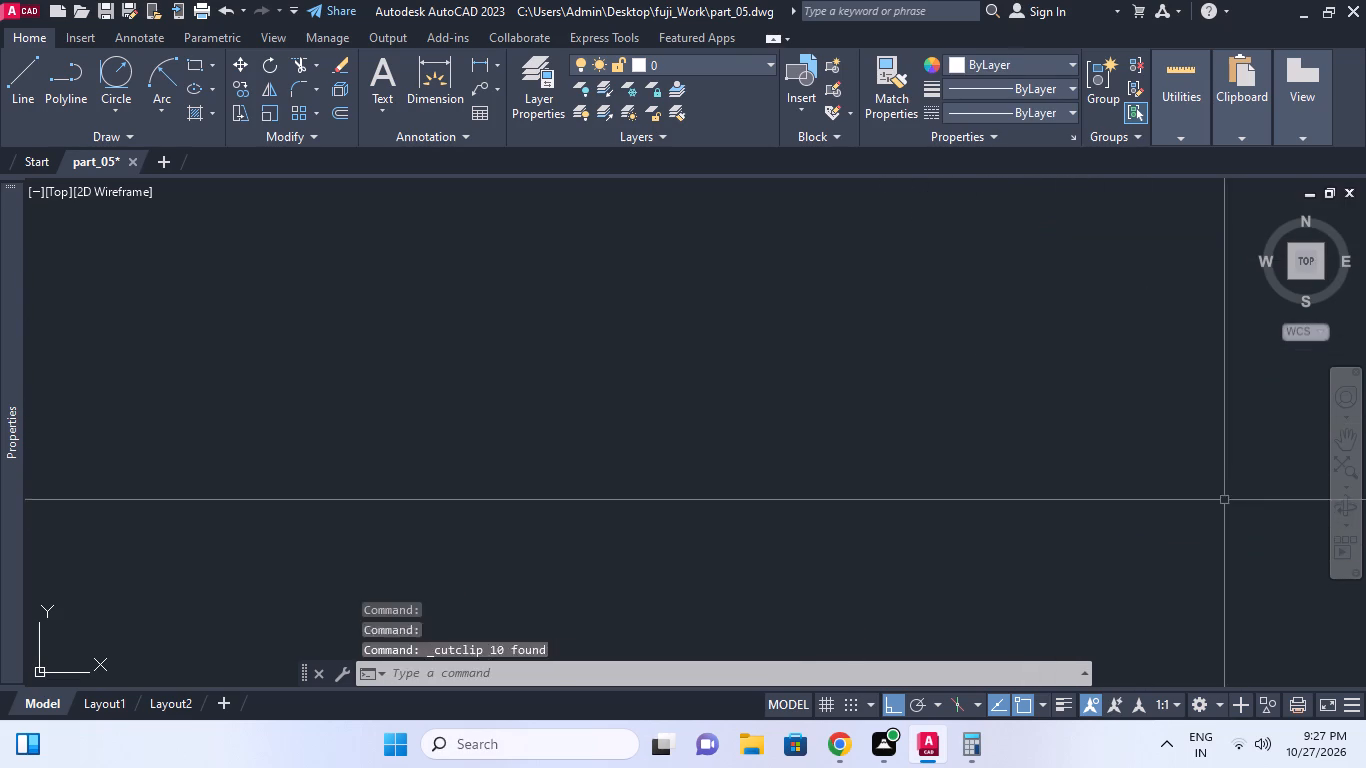
{"action": "key", "text": "ctrl+shift+v"}
{"action": "scroll", "coordinate": [1220, 469], "scroll_direction": "down", "scroll_amount": 2, "text": "ctrl+shift"}
{"action": "middle_click_drag", "start_coordinate": [1197, 469], "coordinate": [939, 492], "text": "ctrl"}
{"action": "left_click", "coordinate": [1092, 469]}
Move the pasted side-view block straight up so it overlaps the height of the four-lobed flange view.
{"action": "left_click_drag", "start_coordinate": [1192, 511], "coordinate": [1176, 501]}
{"action": "left_click", "coordinate": [1046, 436]}
{"action": "middle_click_drag", "start_coordinate": [1103, 443], "coordinate": [1060, 511]}
{"action": "scroll", "coordinate": [1060, 511], "scroll_direction": "up", "scroll_amount": 1}
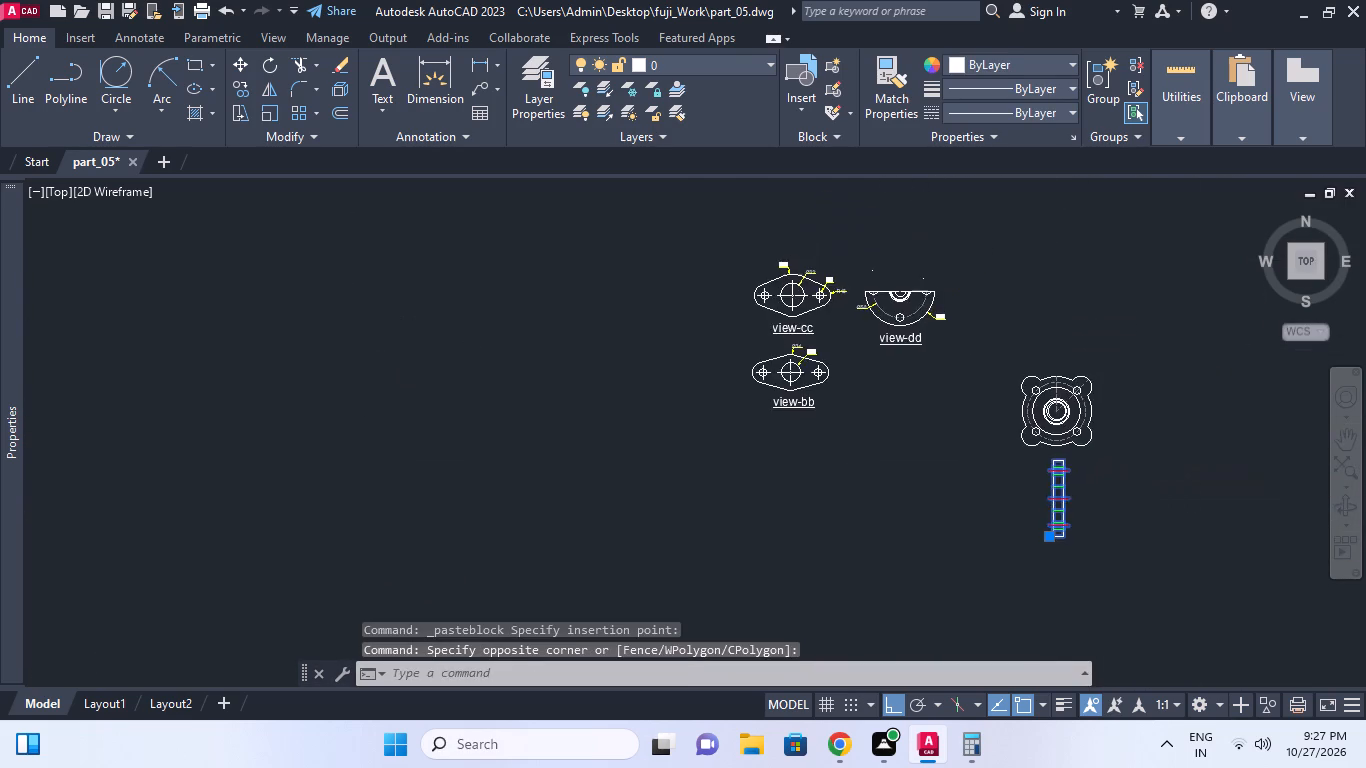
{"action": "middle_click_drag", "start_coordinate": [1060, 511], "coordinate": [1063, 508]}
{"action": "key", "text": "m"}
{"action": "key", "text": "space"}
{"action": "key", "text": "Escape"}
{"action": "left_click", "coordinate": [1050, 471]}
{"action": "scroll", "coordinate": [1042, 481], "scroll_direction": "up", "scroll_amount": 2}
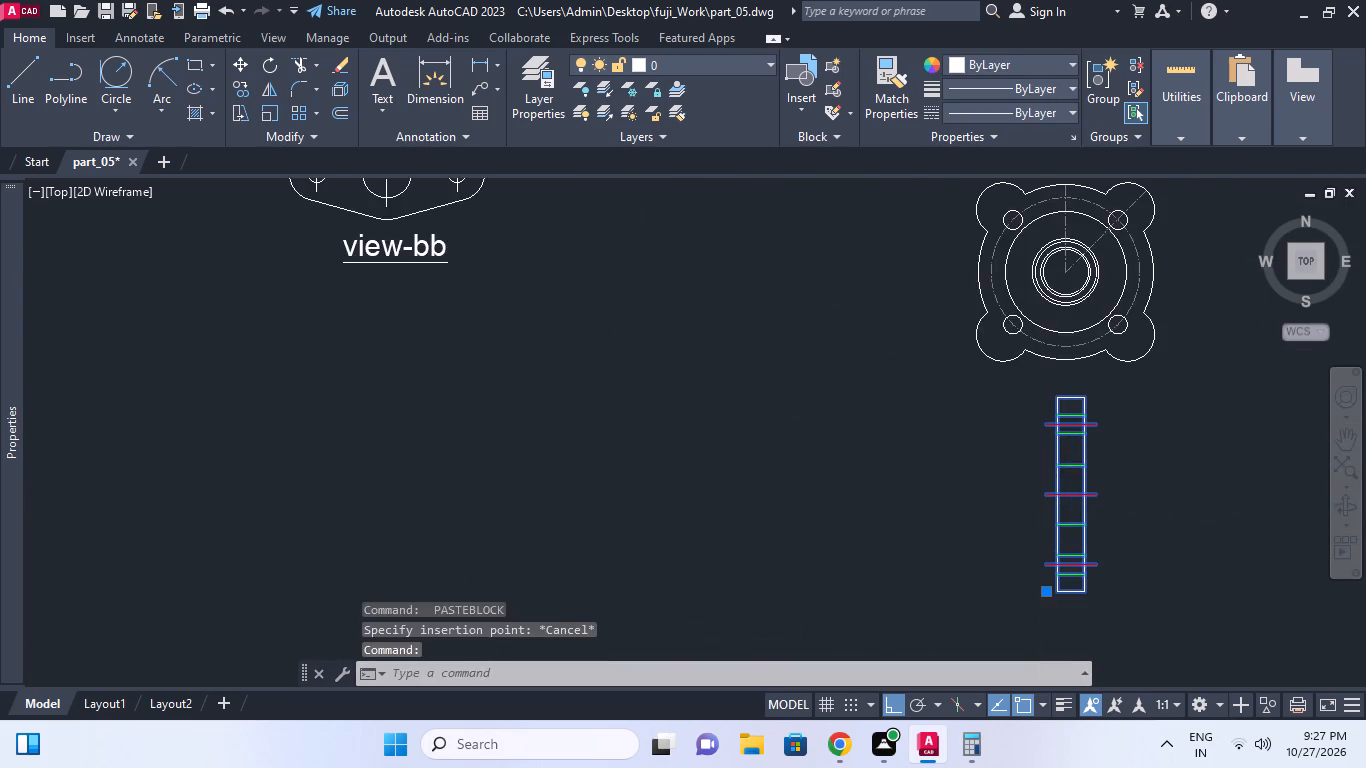
{"action": "key", "text": "m"}
{"action": "key", "text": "space"}
{"action": "left_click", "coordinate": [1108, 511]}
{"action": "middle_click_drag", "start_coordinate": [952, 446], "coordinate": [950, 556]}
{"action": "left_click", "coordinate": [908, 387]}
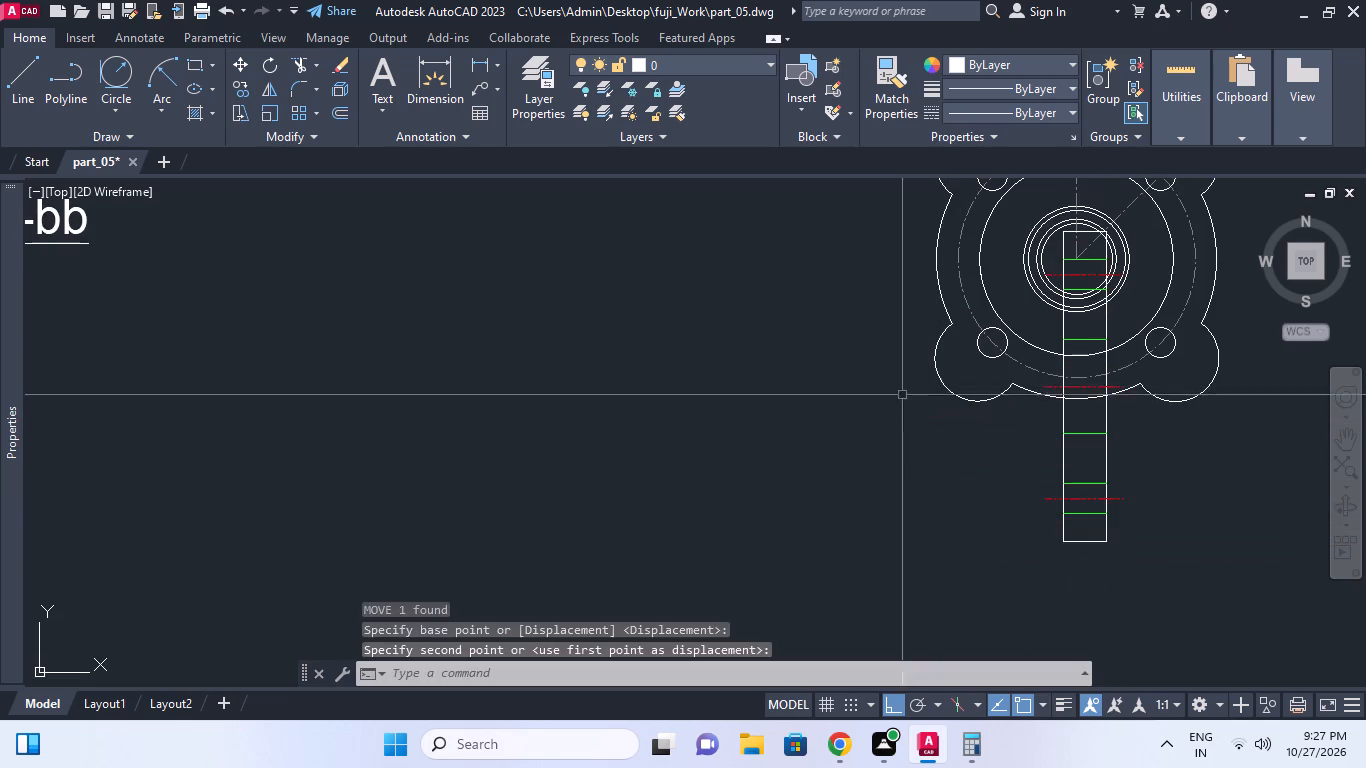
Move the side-view block horizontally to the left, clear of the four-lobed flange view.
{"action": "middle_click_drag", "start_coordinate": [1019, 440], "coordinate": [1011, 471]}
{"action": "left_click", "coordinate": [1108, 527]}
{"action": "key", "text": "m"}
{"action": "key", "text": "space"}
{"action": "left_click", "coordinate": [1102, 512]}
{"action": "left_click", "coordinate": [843, 480]}
{"action": "key", "text": "Escape"}
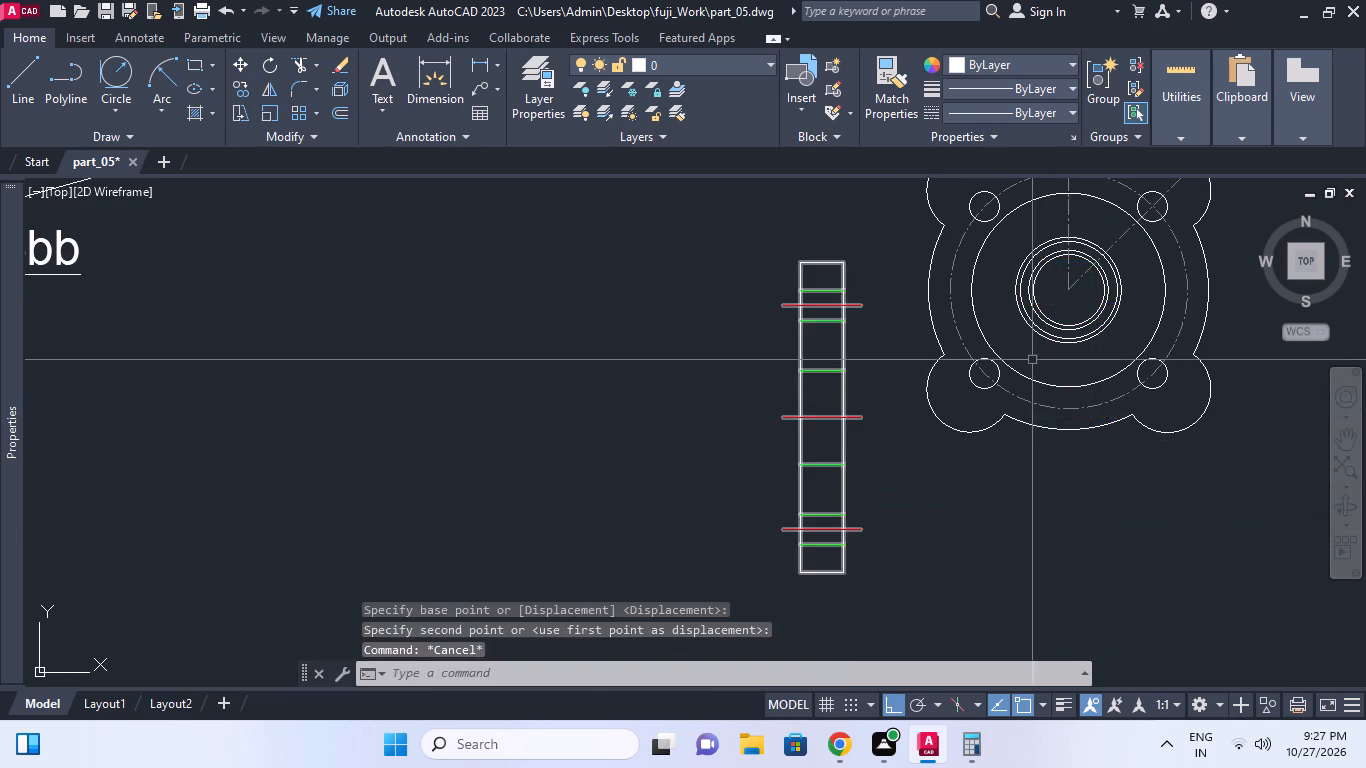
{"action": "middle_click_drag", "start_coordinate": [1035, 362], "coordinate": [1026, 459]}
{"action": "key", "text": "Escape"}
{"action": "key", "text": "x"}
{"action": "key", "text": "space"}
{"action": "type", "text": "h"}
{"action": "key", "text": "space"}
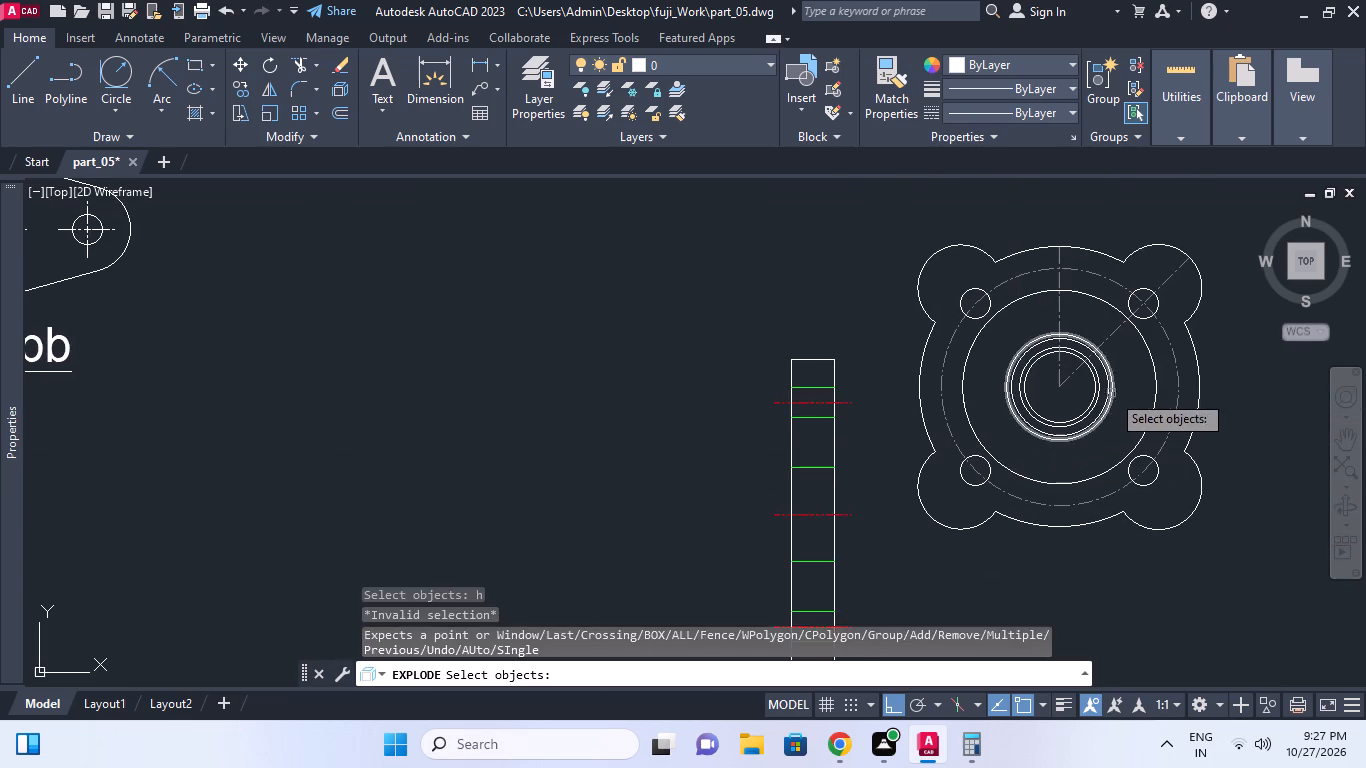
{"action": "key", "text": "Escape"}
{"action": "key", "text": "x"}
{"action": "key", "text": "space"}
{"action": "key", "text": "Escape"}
Draw a horizontal construction line through the centre of the four-lobed flange.
{"action": "type", "text": "xl"}
{"action": "key", "text": "space"}
{"action": "type", "text": "h"}
{"action": "key", "text": "space"}
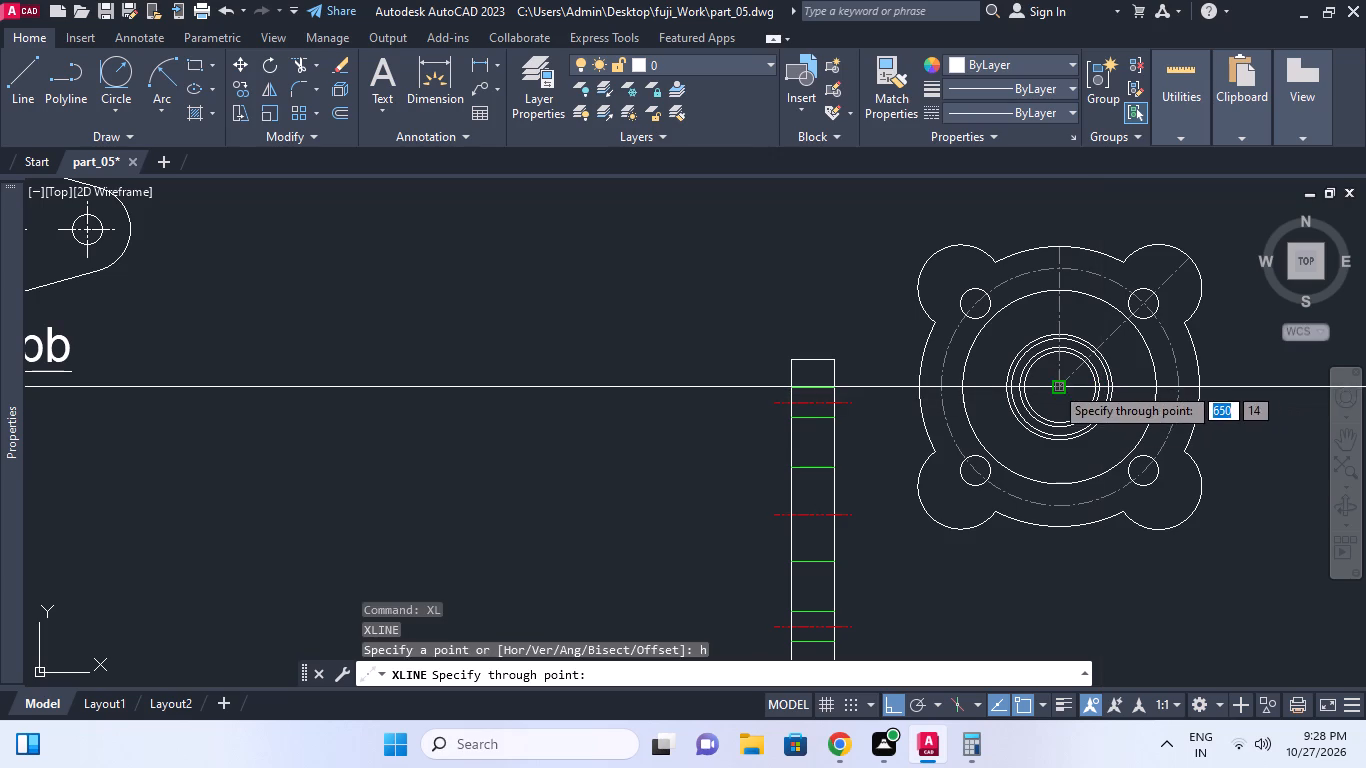
{"action": "left_click", "coordinate": [1054, 385]}
{"action": "key", "text": "Escape"}
Move the side-view block up so its middle centre line lies on the horizontal construction line.
{"action": "middle_click_drag", "start_coordinate": [965, 436], "coordinate": [956, 421]}
{"action": "key", "text": "m"}
{"action": "key", "text": "space"}
{"action": "left_click", "coordinate": [866, 476]}
{"action": "left_click", "coordinate": [767, 440]}
{"action": "key", "text": "space"}
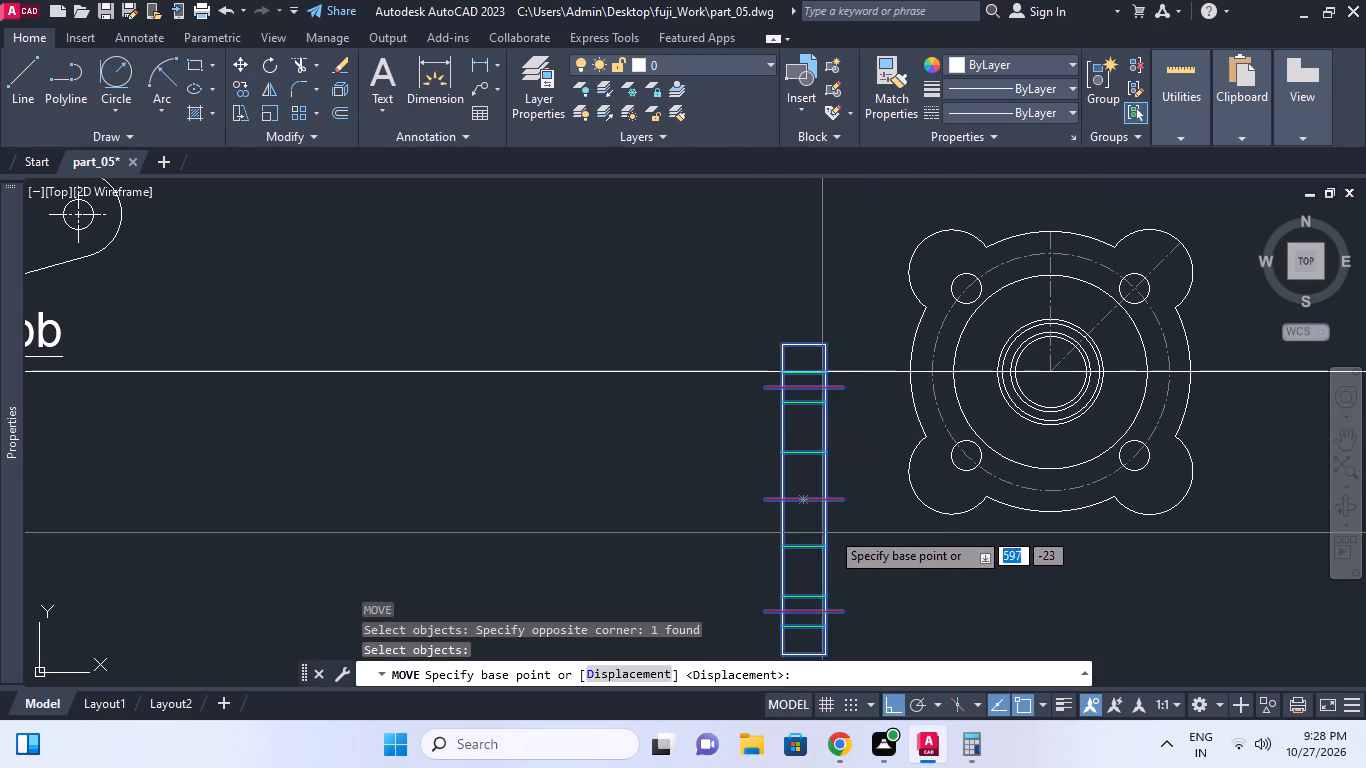
{"action": "left_click", "coordinate": [830, 505]}
{"action": "left_click", "coordinate": [822, 373]}
{"action": "middle_click_drag", "start_coordinate": [843, 360], "coordinate": [847, 385]}
{"action": "scroll", "coordinate": [845, 360], "scroll_direction": "down", "scroll_amount": 1}
{"action": "key", "text": "Escape"}
Draw a vertical construction line through the centre of the four-lobed flange.
{"action": "middle_click_drag", "start_coordinate": [896, 390], "coordinate": [896, 405]}
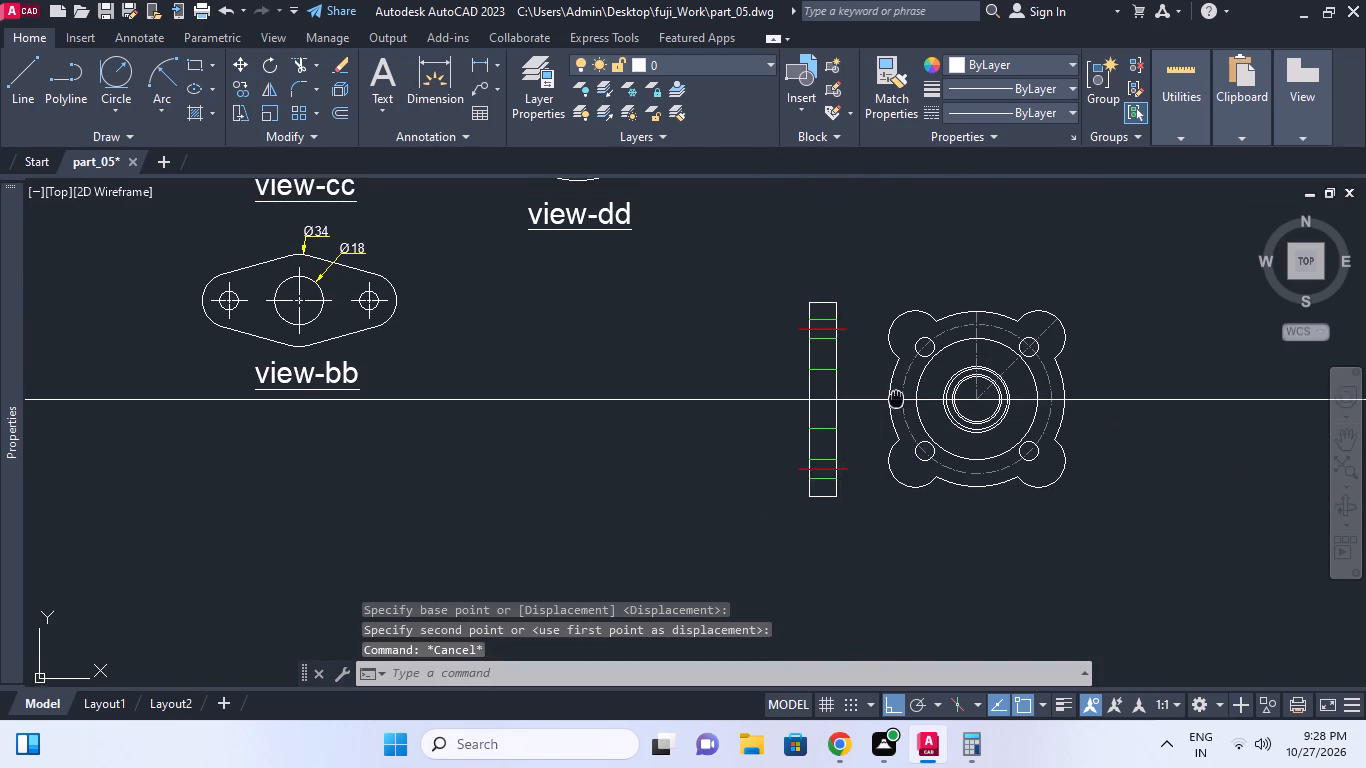
{"action": "middle_click_drag", "start_coordinate": [896, 405], "coordinate": [896, 411]}
{"action": "key", "text": "x"}
{"action": "key", "text": "l"}
{"action": "key", "text": "space"}
{"action": "key", "text": "v"}
{"action": "key", "text": "space"}
{"action": "left_click", "coordinate": [973, 420]}
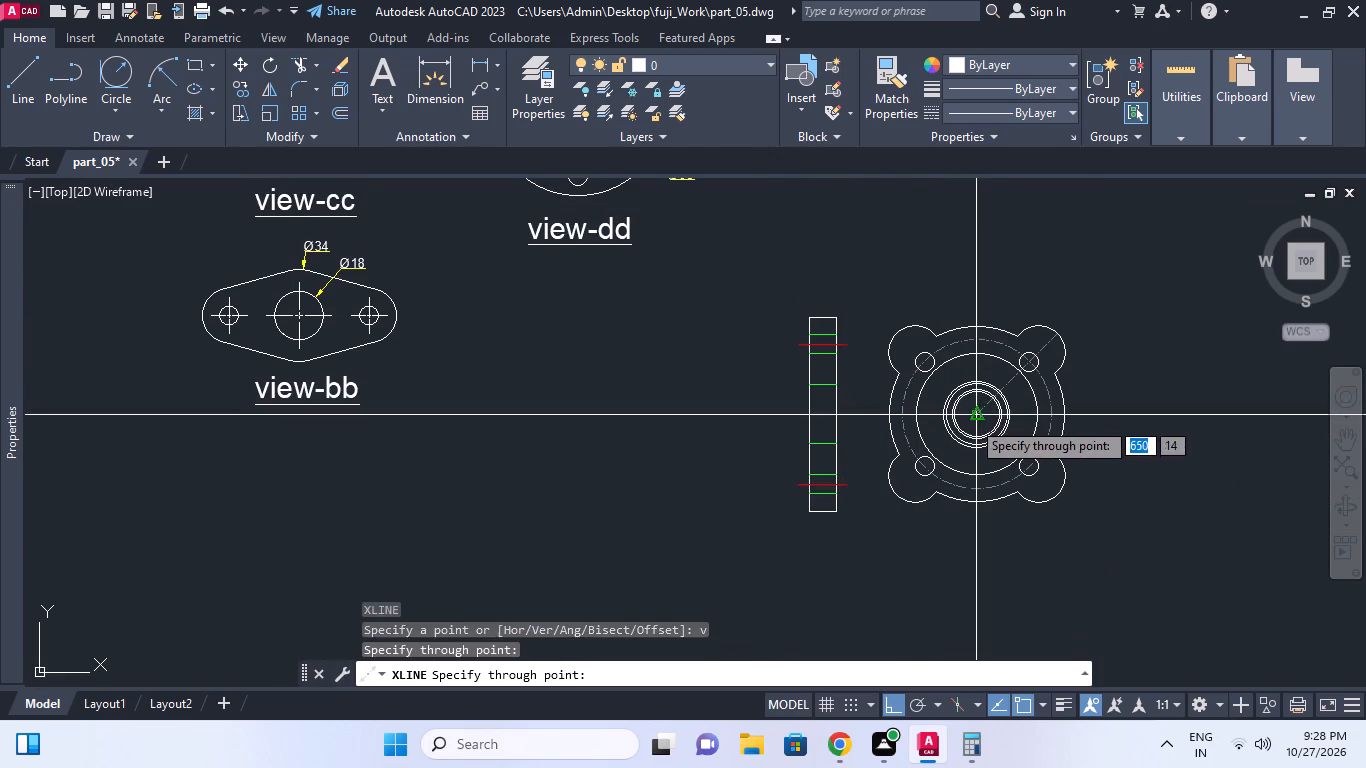
{"action": "key", "text": "Escape"}
Offset the vertical construction line 45 to the left of the flange centre.
{"action": "middle_click", "coordinate": [992, 414]}
{"action": "key", "text": "o"}
{"action": "key", "text": "space"}
{"action": "type", "text": "45"}
{"action": "key", "text": "Return"}
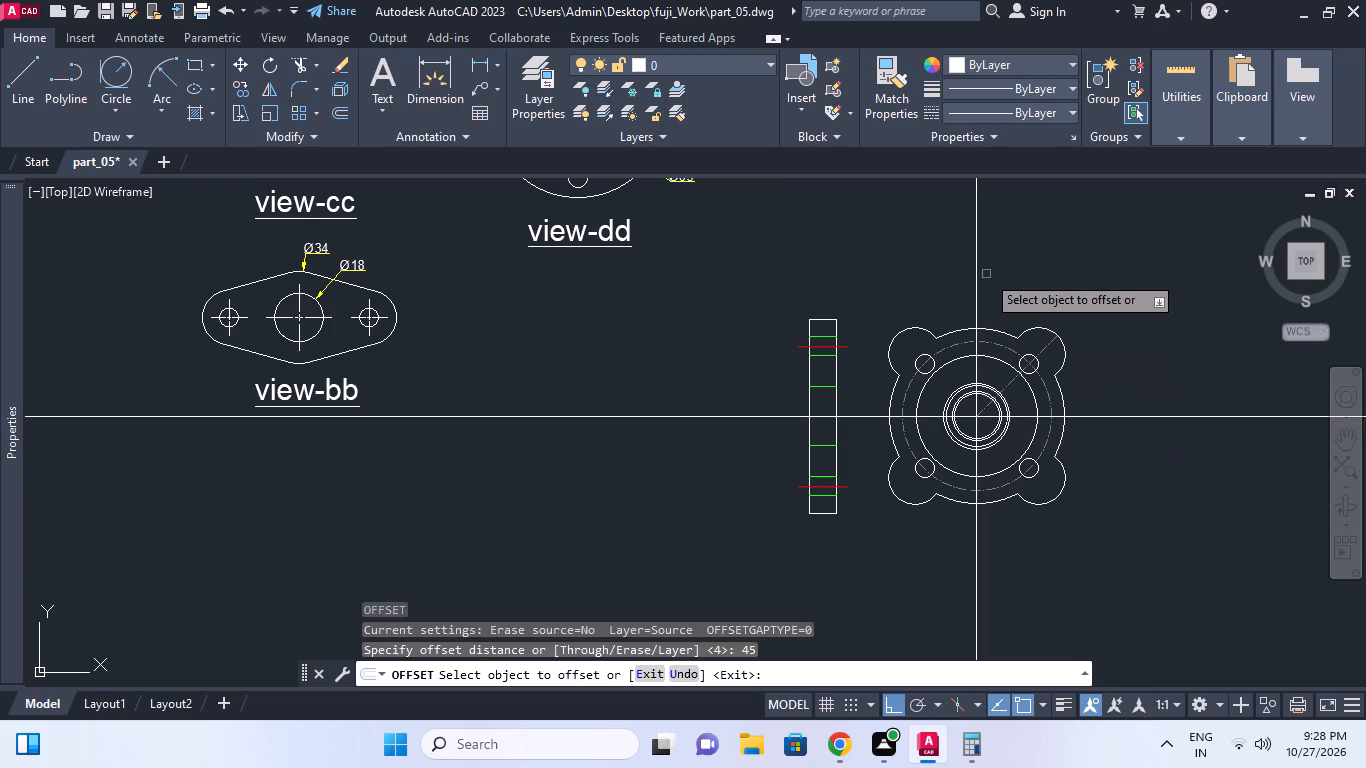
{"action": "left_click", "coordinate": [978, 264]}
{"action": "left_click", "coordinate": [908, 243]}
{"action": "scroll", "coordinate": [908, 243], "scroll_direction": "down", "scroll_amount": 1}
{"action": "middle_click_drag", "start_coordinate": [908, 243], "coordinate": [905, 252]}
{"action": "key", "text": "Escape"}
Move the side-view block horizontally so the midpoint of its left edge sits on the offset construction line.
{"action": "scroll", "coordinate": [859, 306], "scroll_direction": "up", "scroll_amount": 2}
{"action": "left_click", "coordinate": [842, 307]}
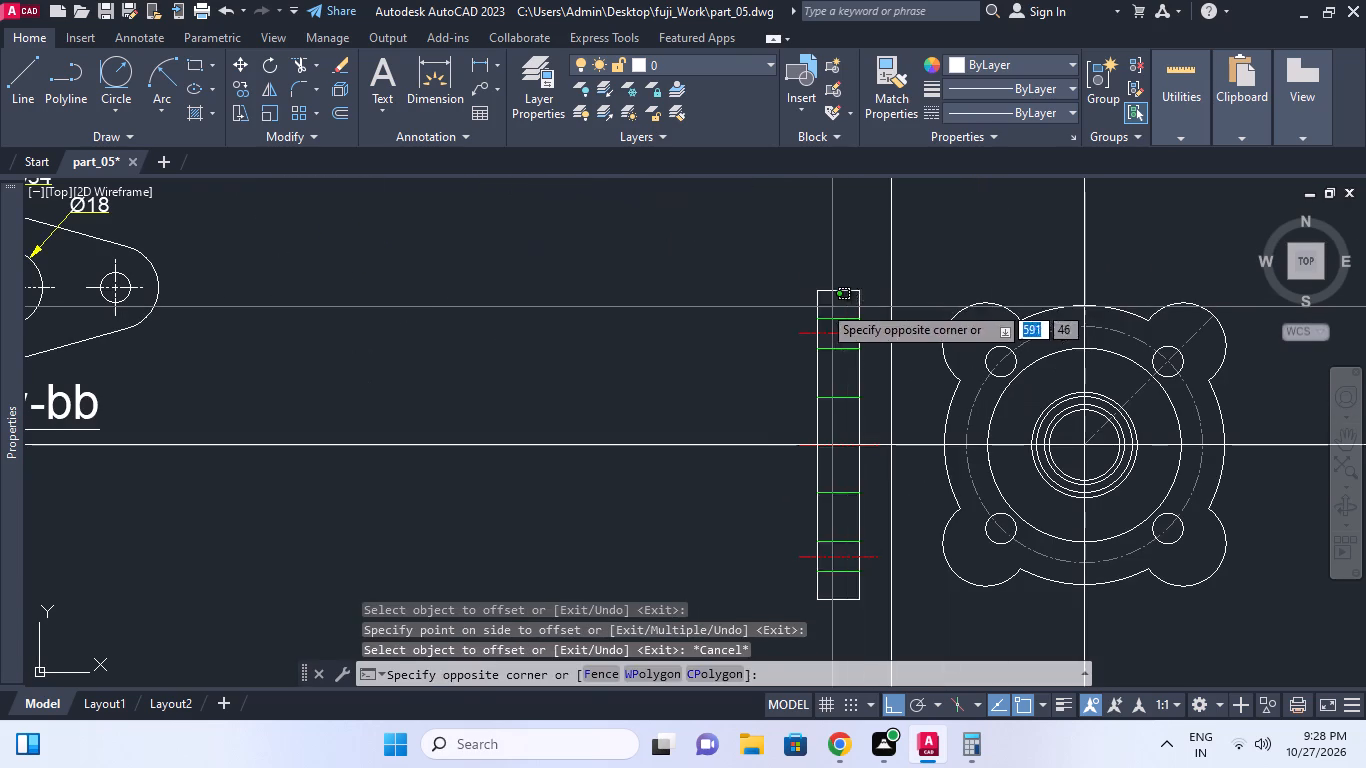
{"action": "left_click", "coordinate": [799, 294]}
{"action": "key", "text": "m"}
{"action": "key", "text": "space"}
{"action": "left_click", "coordinate": [812, 445]}
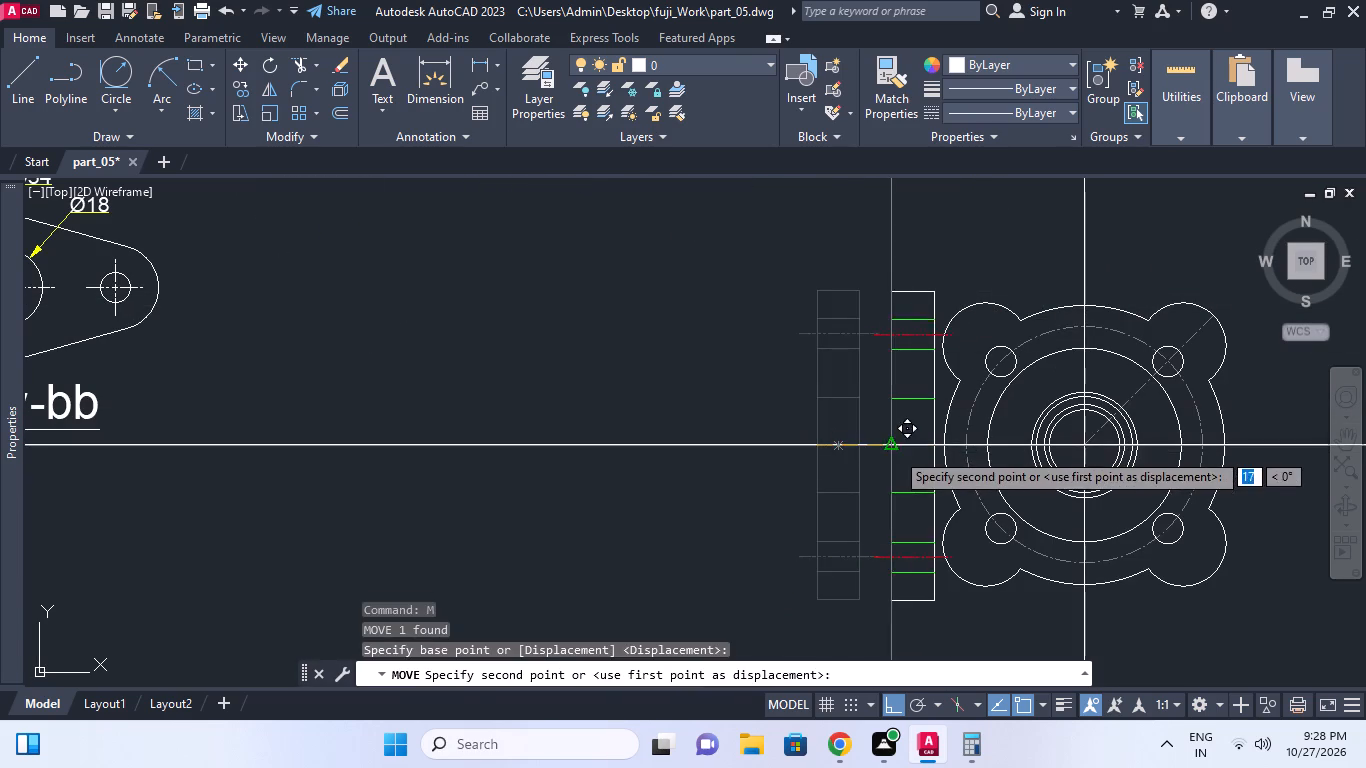
{"action": "left_click", "coordinate": [885, 446]}
{"action": "scroll", "coordinate": [925, 389], "scroll_direction": "down", "scroll_amount": 1}
{"action": "key", "text": "Escape"}
Erase the offset vertical construction line and the vertical construction line through the flange centre.
{"action": "left_click", "coordinate": [821, 223]}
{"action": "left_click", "coordinate": [925, 237]}
{"action": "left_click", "coordinate": [944, 217]}
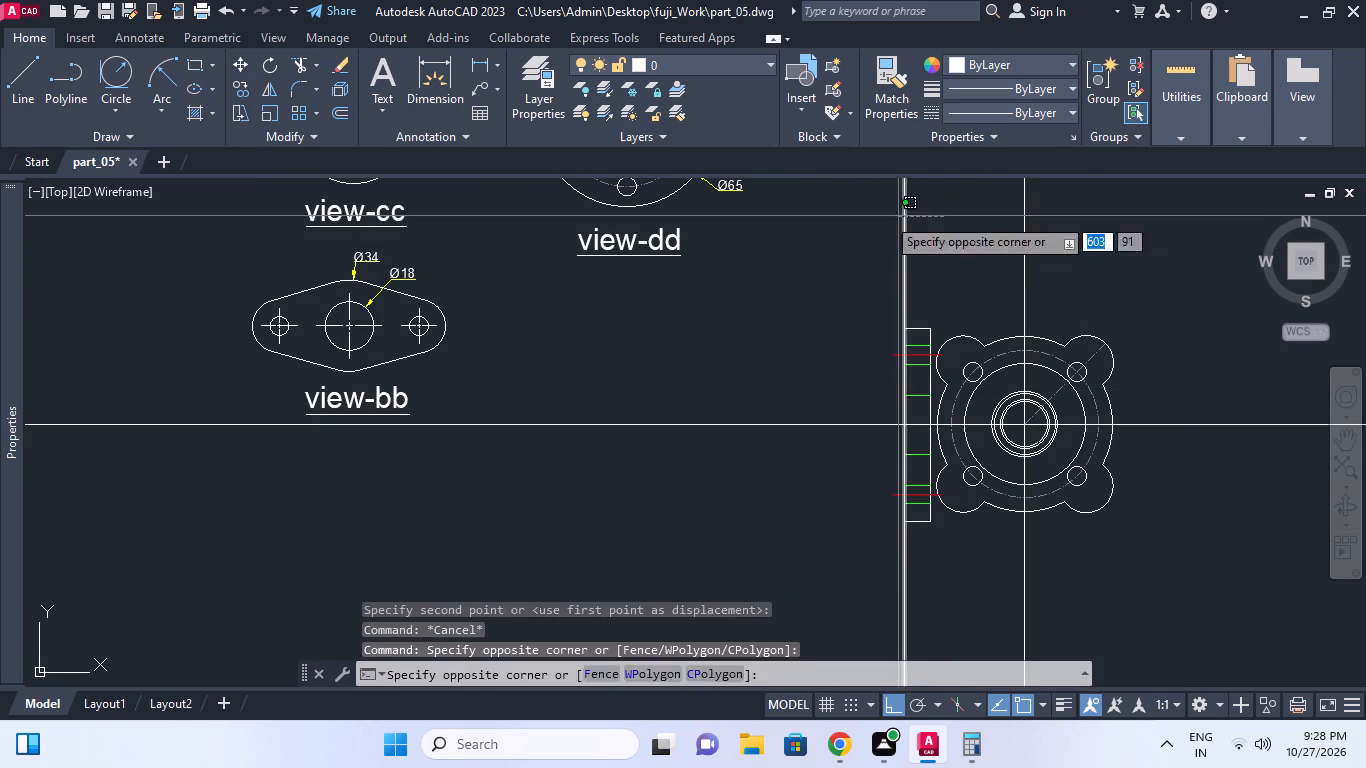
{"action": "left_click", "coordinate": [853, 216]}
{"action": "key", "text": "e"}
{"action": "key", "text": "space"}
{"action": "left_click_drag", "start_coordinate": [1084, 241], "coordinate": [1075, 241]}
{"action": "left_click", "coordinate": [910, 230]}
{"action": "key", "text": "e"}
{"action": "key", "text": "space"}
{"action": "middle_click_drag", "start_coordinate": [938, 387], "coordinate": [934, 339]}
{"action": "key", "text": "Escape"}
Draw a horizontal line from the flange outline's upper-left inner corner to the side-view block's right edge.
{"action": "middle_click", "coordinate": [930, 367]}
{"action": "scroll", "coordinate": [930, 367], "scroll_direction": "up", "scroll_amount": 2}
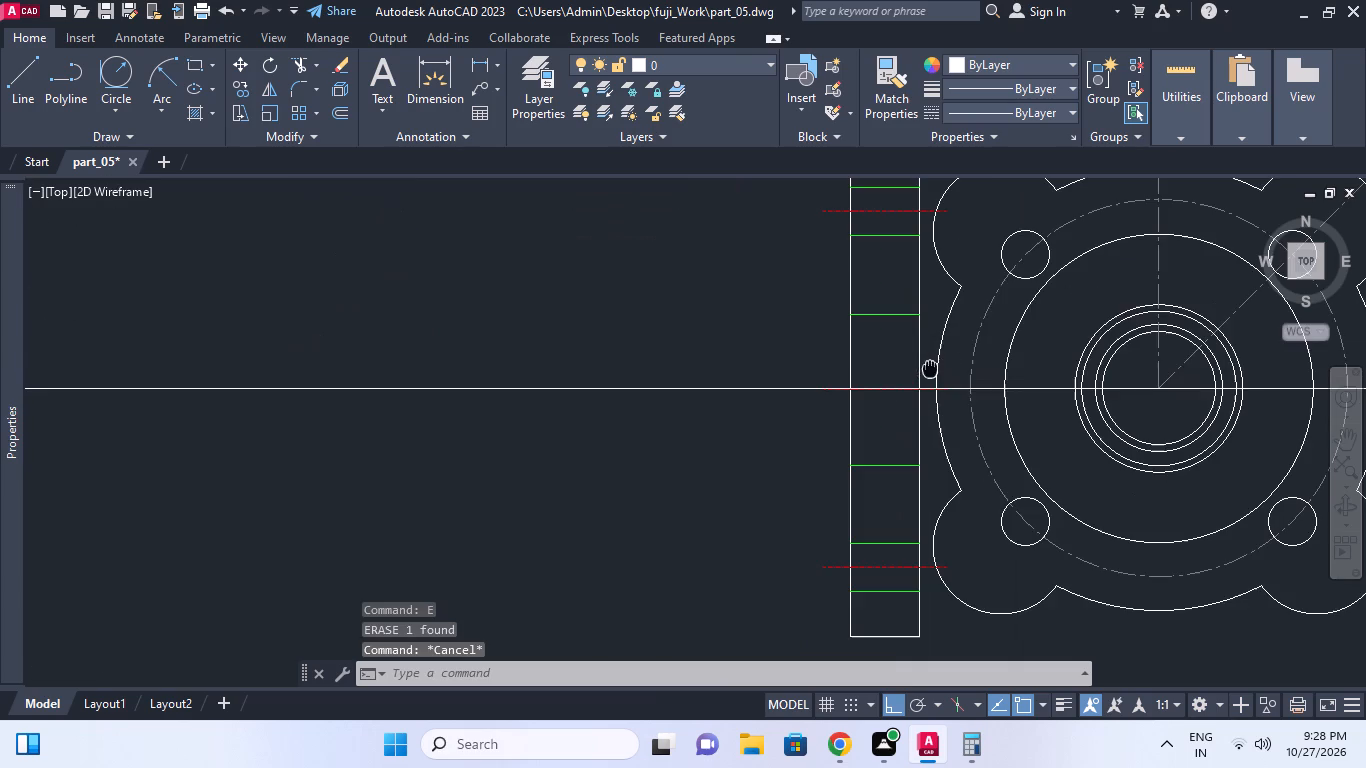
{"action": "key", "text": "l"}
{"action": "key", "text": "space"}
{"action": "left_click", "coordinate": [962, 283]}
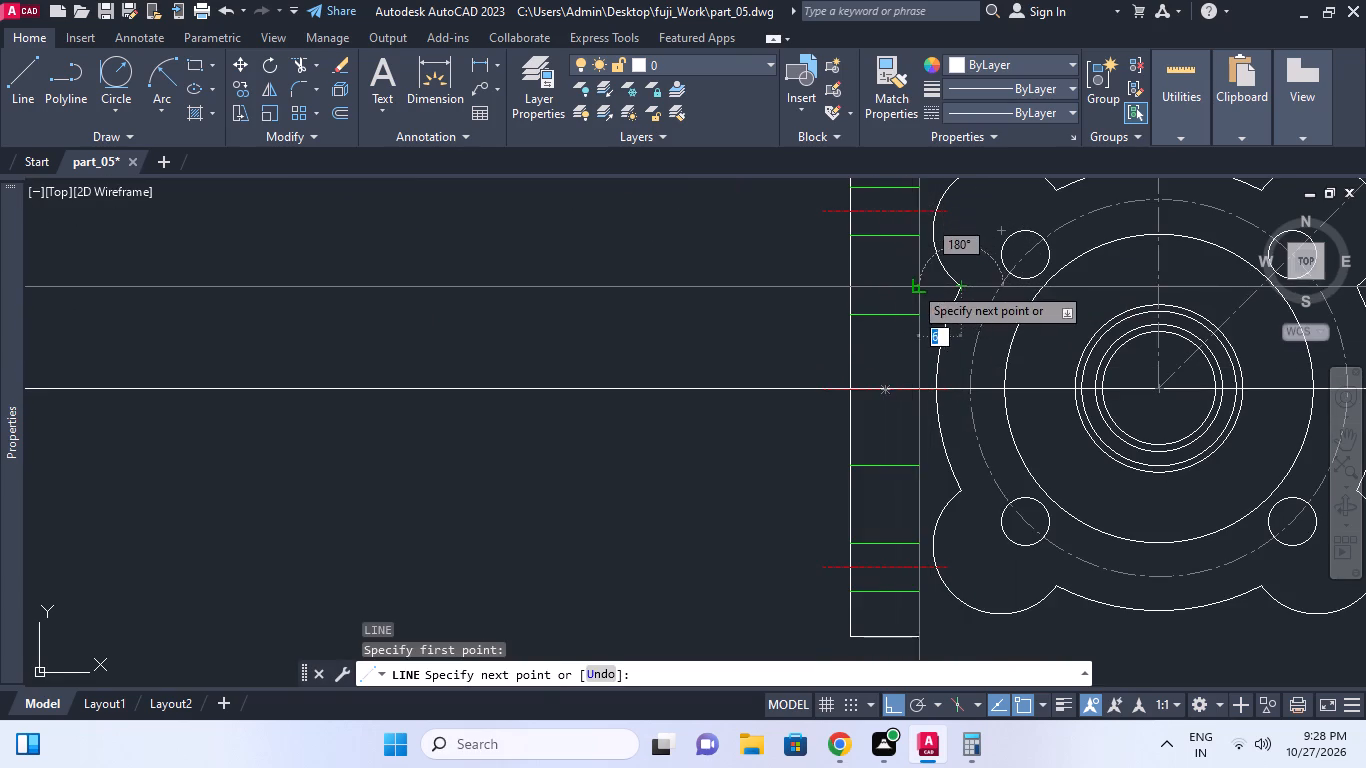
{"action": "left_click", "coordinate": [913, 285]}
{"action": "key", "text": "Escape"}
Draw a horizontal line from the flange outline's lower-left inner corner to the side-view block's right edge.
{"action": "key", "text": "space"}
{"action": "middle_click_drag", "start_coordinate": [920, 340], "coordinate": [947, 239]}
{"action": "left_click", "coordinate": [986, 386]}
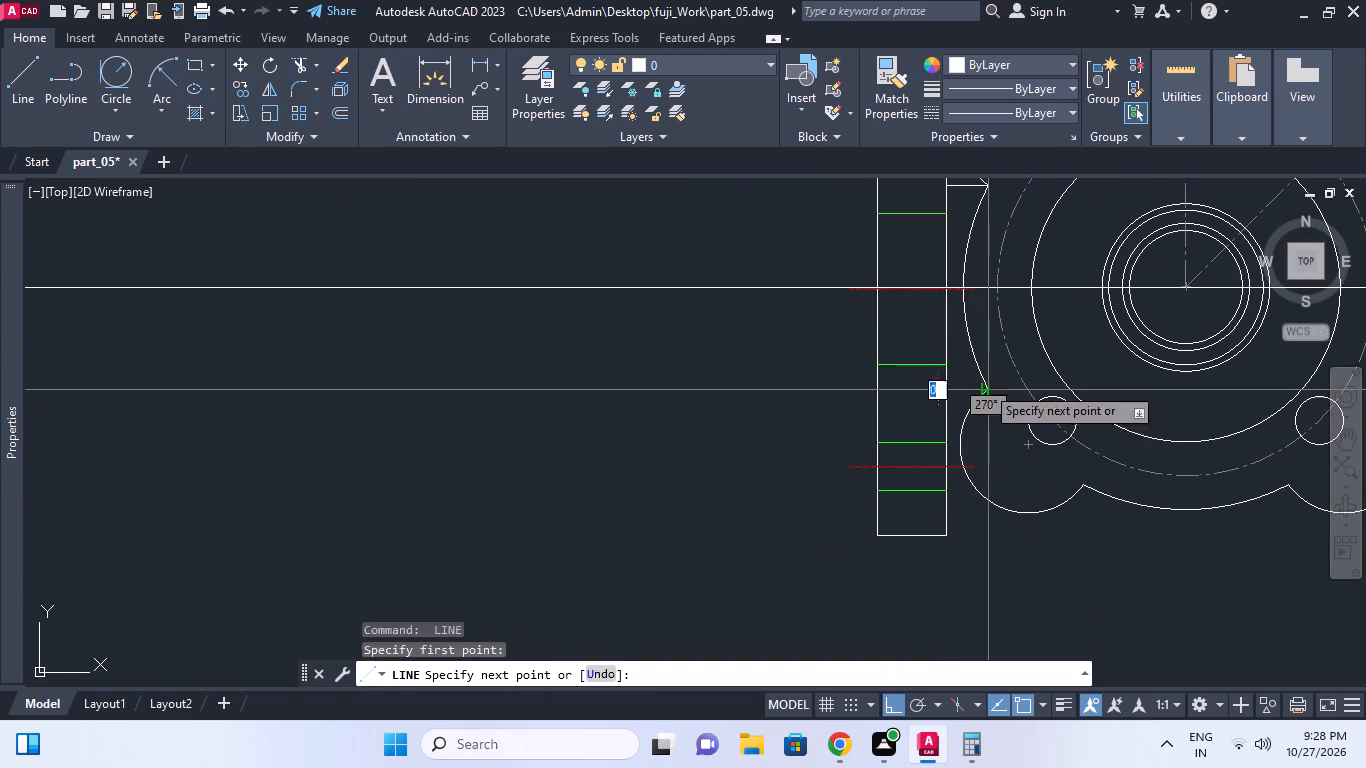
{"action": "left_click", "coordinate": [947, 386]}
{"action": "key", "text": "Escape"}
{"action": "scroll", "coordinate": [975, 431], "scroll_direction": "down", "scroll_amount": 3}
{"action": "middle_click", "coordinate": [975, 431]}
{"action": "key", "text": "Escape"}
{"action": "middle_click_drag", "start_coordinate": [985, 398], "coordinate": [942, 389]}
{"action": "scroll", "coordinate": [815, 368], "scroll_direction": "down", "scroll_amount": 1}
{"action": "key", "text": "Escape"}
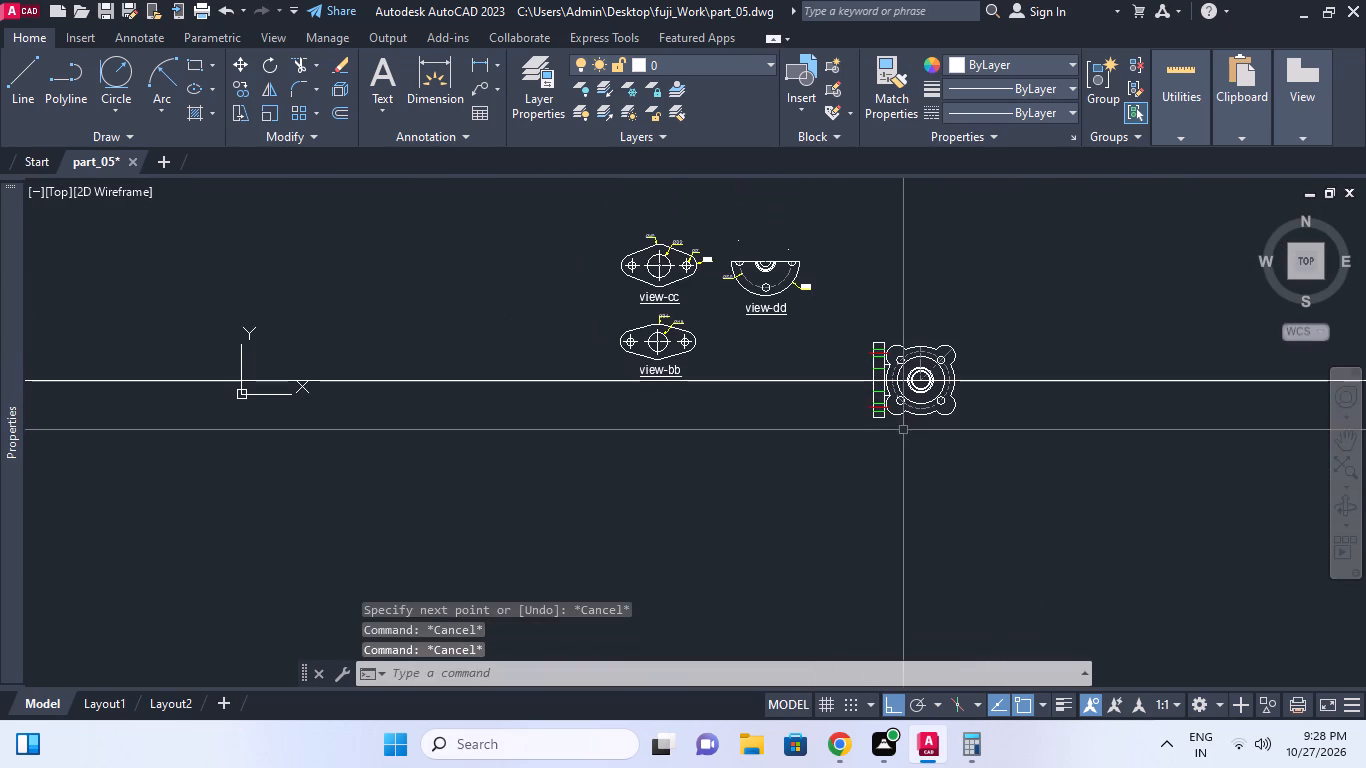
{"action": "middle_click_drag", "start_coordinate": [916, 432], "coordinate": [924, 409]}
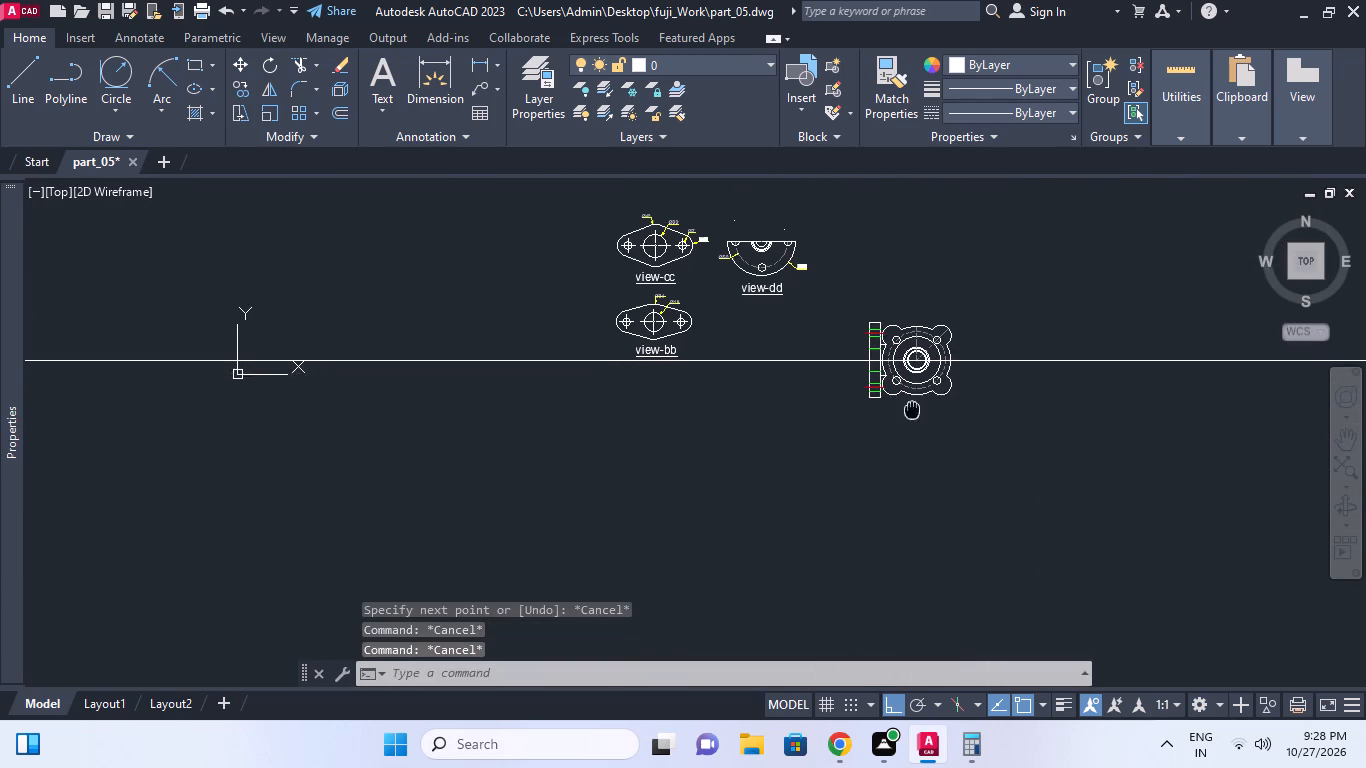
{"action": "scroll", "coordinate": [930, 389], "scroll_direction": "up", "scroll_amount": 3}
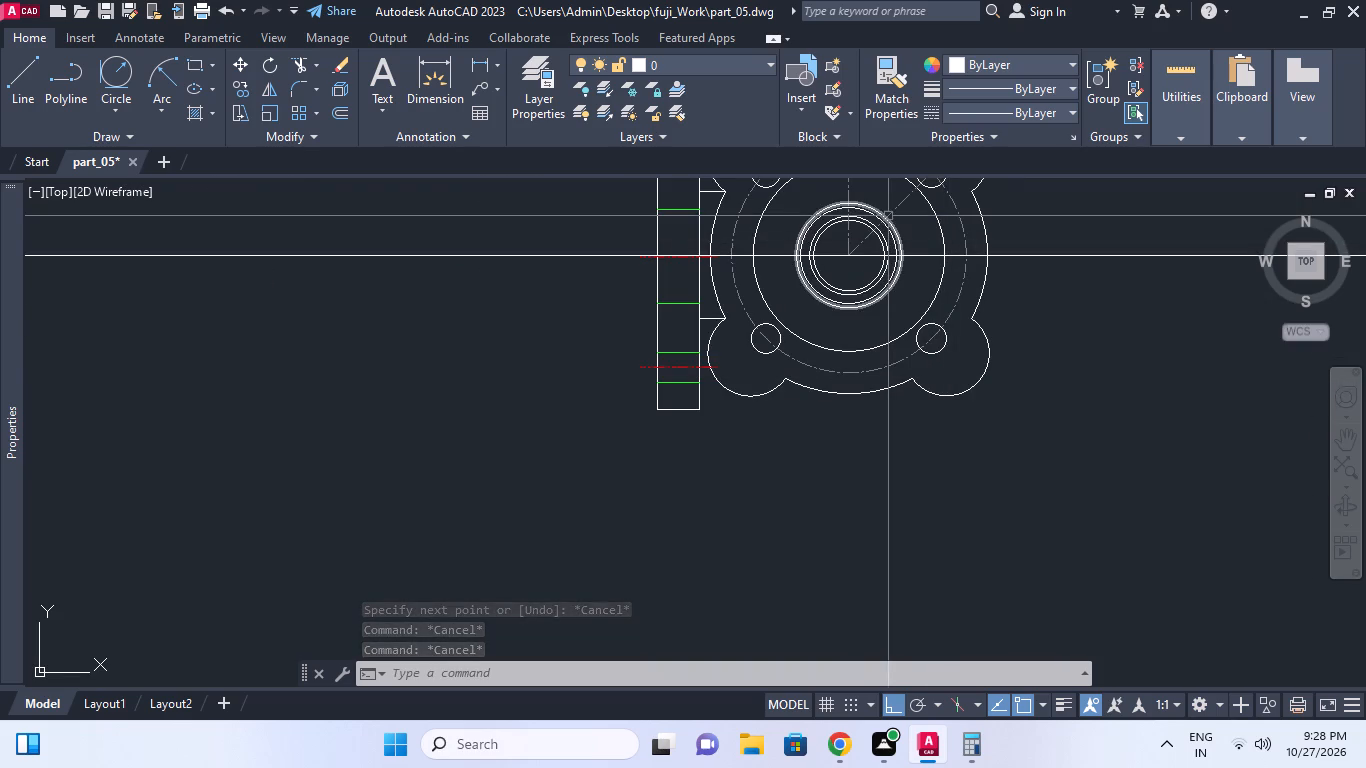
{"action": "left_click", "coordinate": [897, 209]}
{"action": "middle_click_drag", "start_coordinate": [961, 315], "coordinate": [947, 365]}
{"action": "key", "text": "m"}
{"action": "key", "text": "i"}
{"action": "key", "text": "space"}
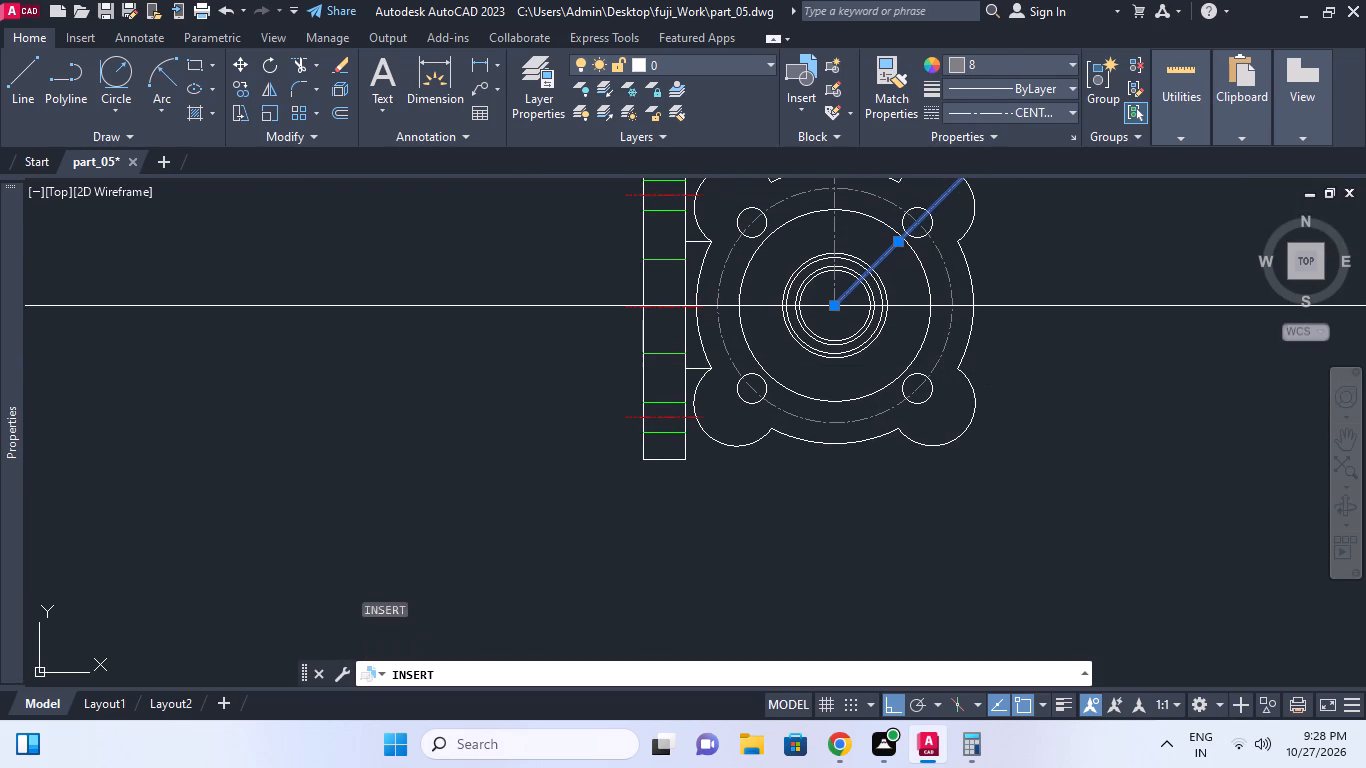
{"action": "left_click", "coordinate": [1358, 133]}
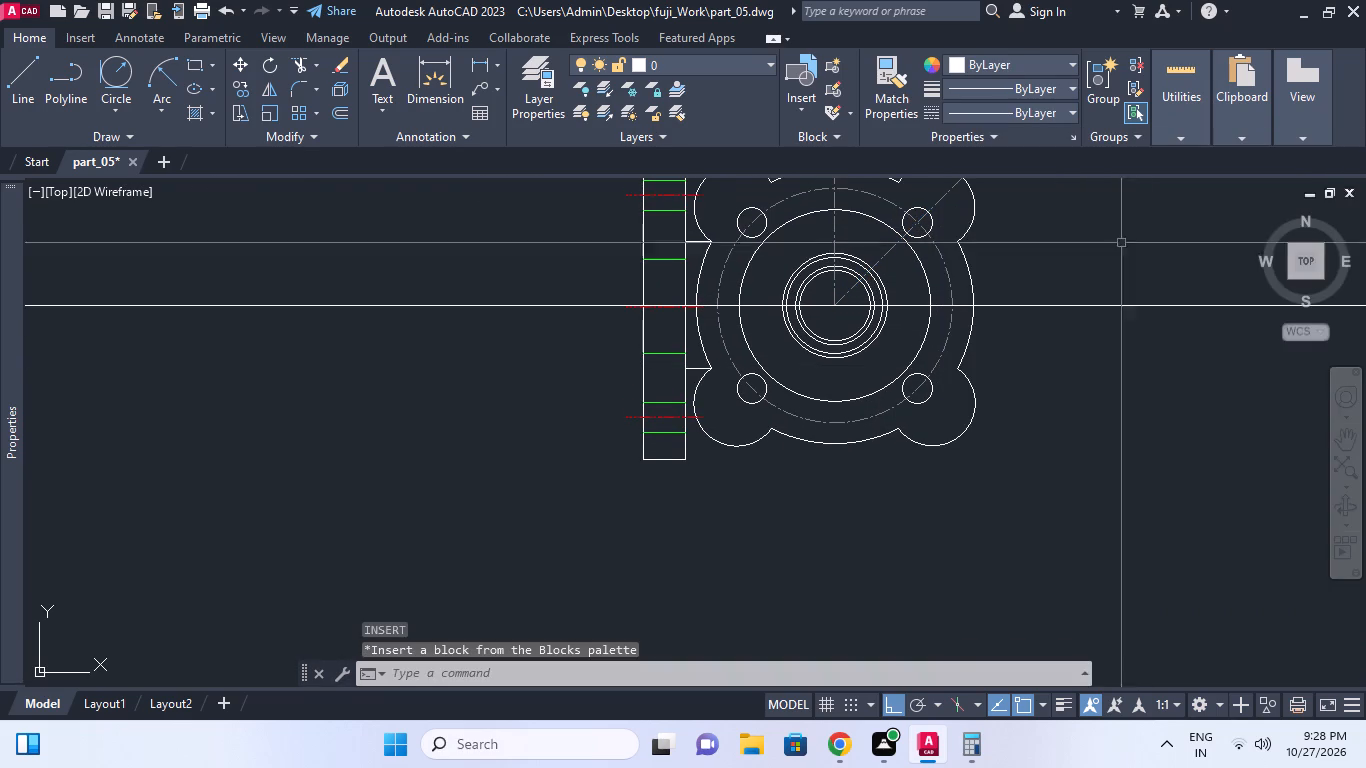
Mirror the flange's upper-right diagonal centre line about the horizontal construction line, keeping the original.
{"action": "left_click", "coordinate": [892, 247]}
{"action": "type", "text": "mi"}
{"action": "key", "text": "space"}
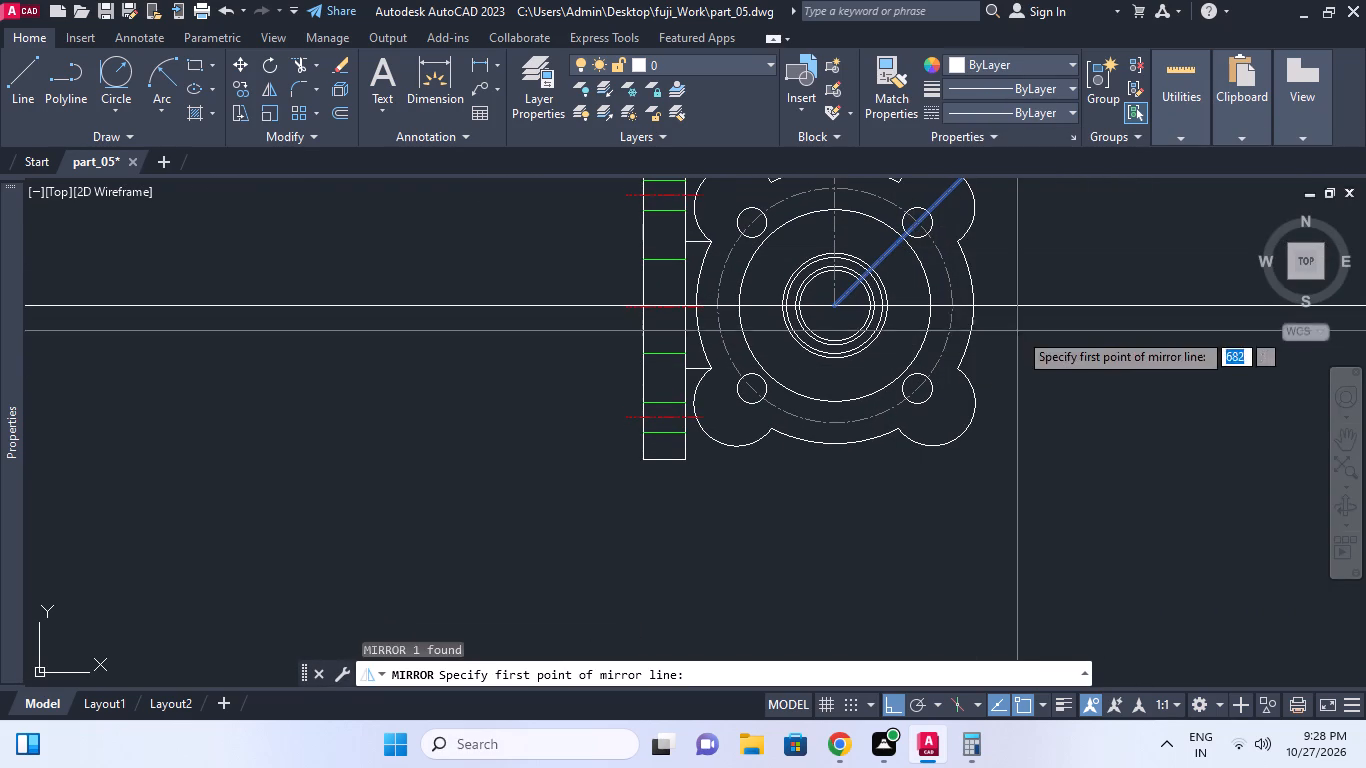
{"action": "left_click", "coordinate": [1022, 307]}
{"action": "left_click", "coordinate": [1143, 316]}
{"action": "left_click_drag", "start_coordinate": [1178, 392], "coordinate": [1143, 316]}
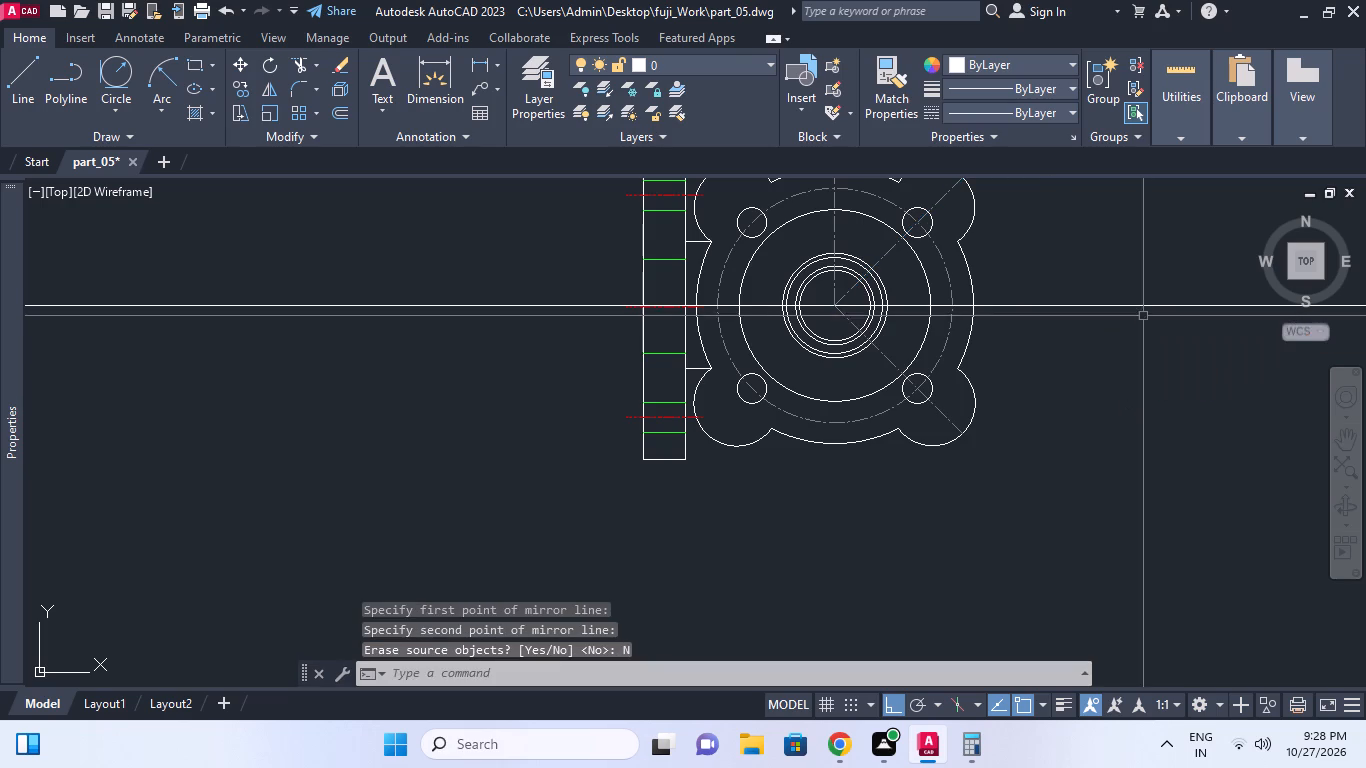
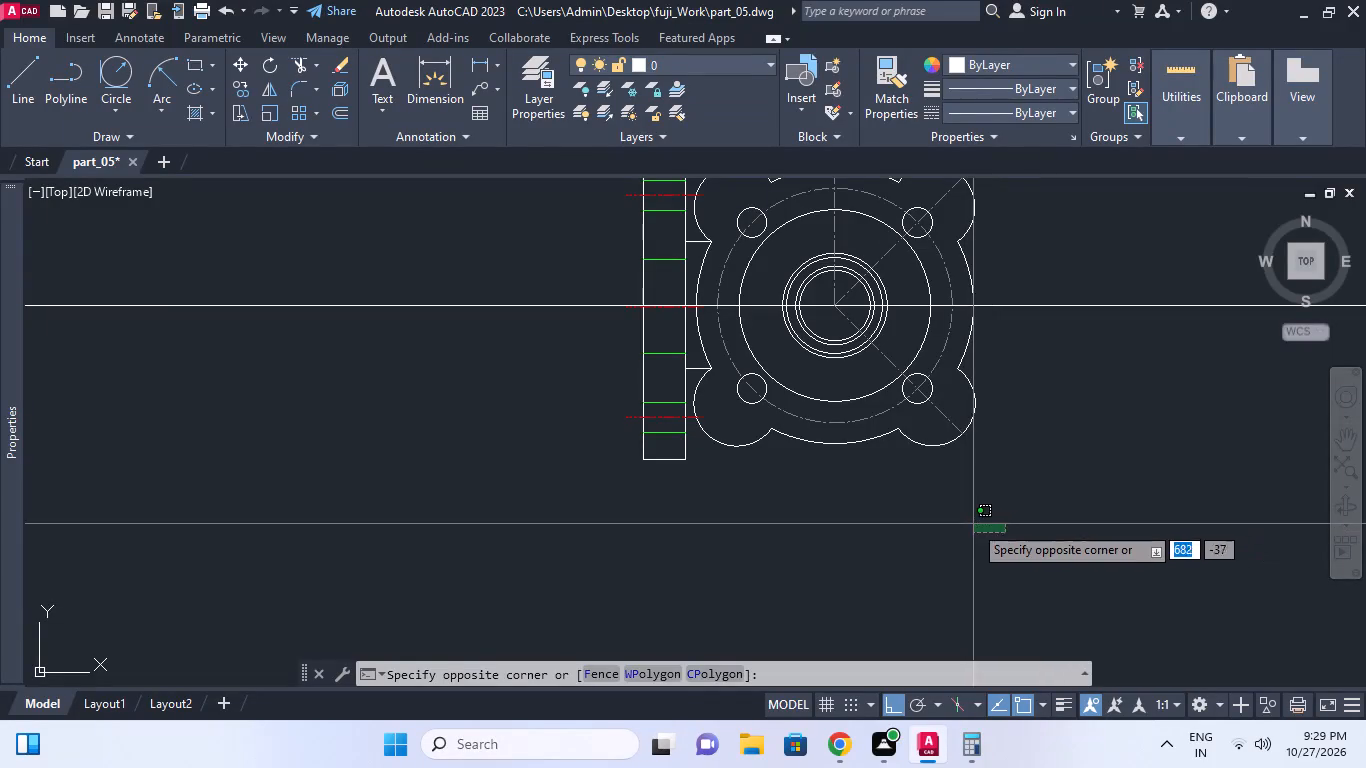
Erase the horizontal construction line running through the centre of the four-lobed flange view.
{"action": "left_click", "coordinate": [973, 524]}
{"action": "scroll", "coordinate": [967, 521], "scroll_direction": "down", "scroll_amount": 3}
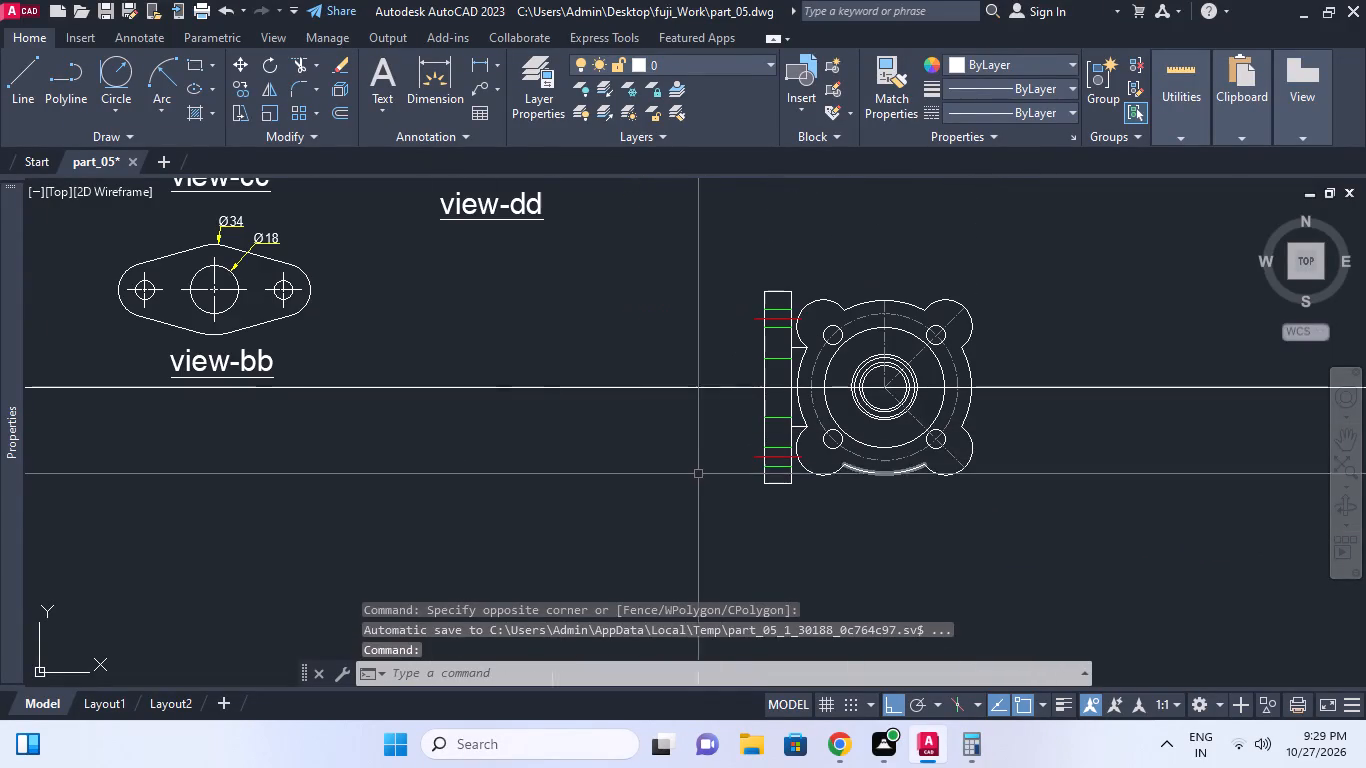
{"action": "left_click", "coordinate": [585, 415]}
{"action": "left_click", "coordinate": [566, 366]}
{"action": "key", "text": "e"}
{"action": "key", "text": "space"}
Copy the view-bb flange with its dimensions and label to a spot directly below the original.
{"action": "middle_click_drag", "start_coordinate": [745, 409], "coordinate": [874, 445]}
{"action": "scroll", "coordinate": [874, 445], "scroll_direction": "down", "scroll_amount": 1}
{"action": "middle_click_drag", "start_coordinate": [347, 303], "coordinate": [354, 307]}
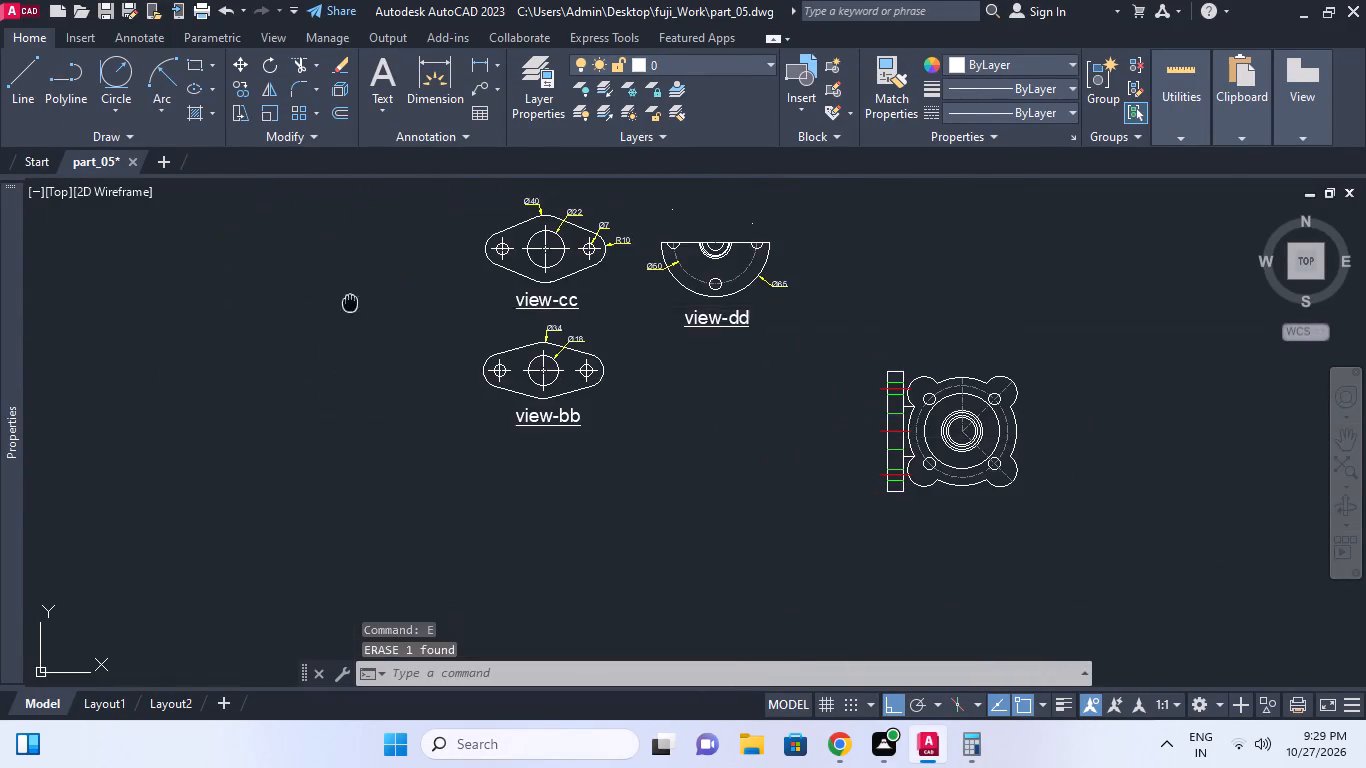
{"action": "middle_click_drag", "start_coordinate": [354, 307], "coordinate": [416, 339]}
{"action": "left_click", "coordinate": [448, 330]}
{"action": "left_click", "coordinate": [717, 462]}
{"action": "right_click", "coordinate": [717, 462]}
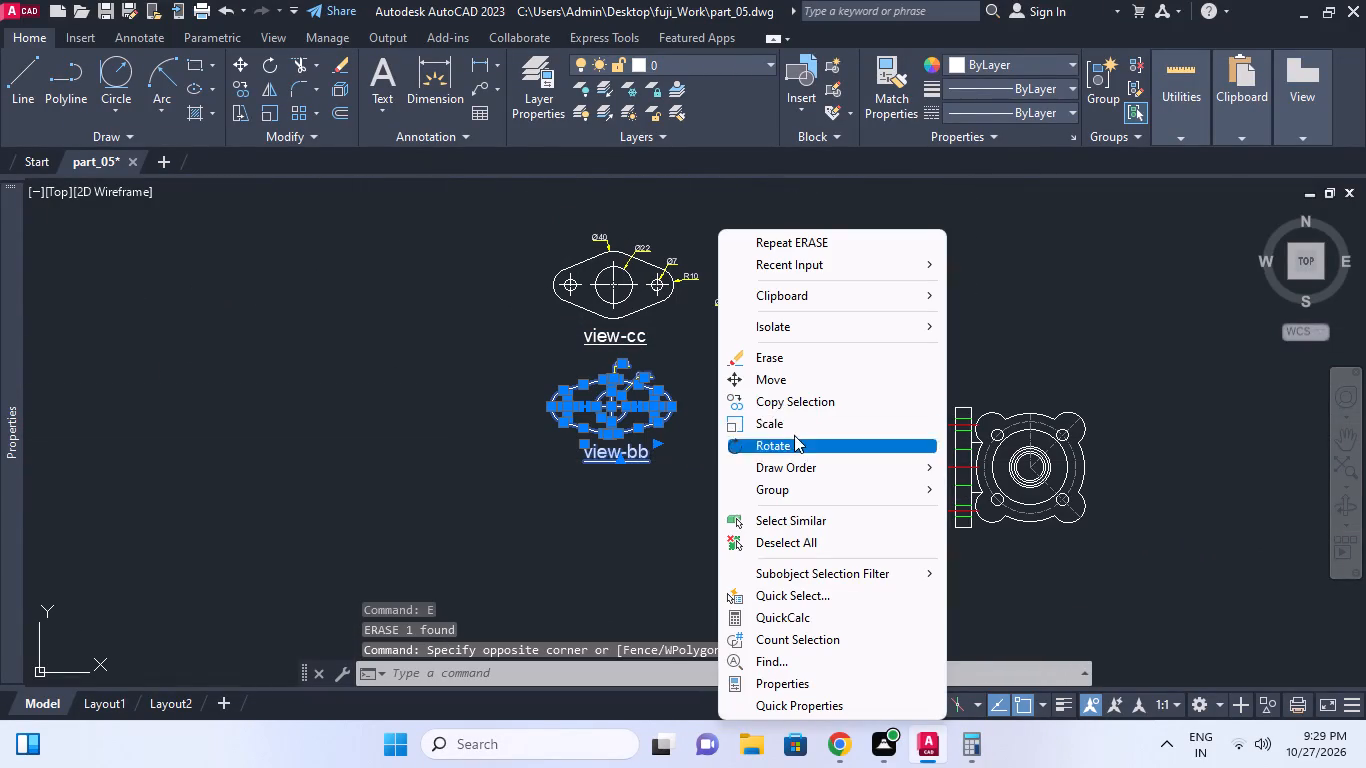
{"action": "left_click", "coordinate": [790, 414]}
{"action": "key", "text": "Escape"}
{"action": "type", "text": "co p"}
{"action": "key", "text": "space"}
{"action": "key", "text": "space"}
{"action": "left_click", "coordinate": [702, 462]}
{"action": "left_click", "coordinate": [704, 563]}
{"action": "middle_click_drag", "start_coordinate": [686, 542], "coordinate": [735, 485]}
{"action": "key", "text": "Escape"}
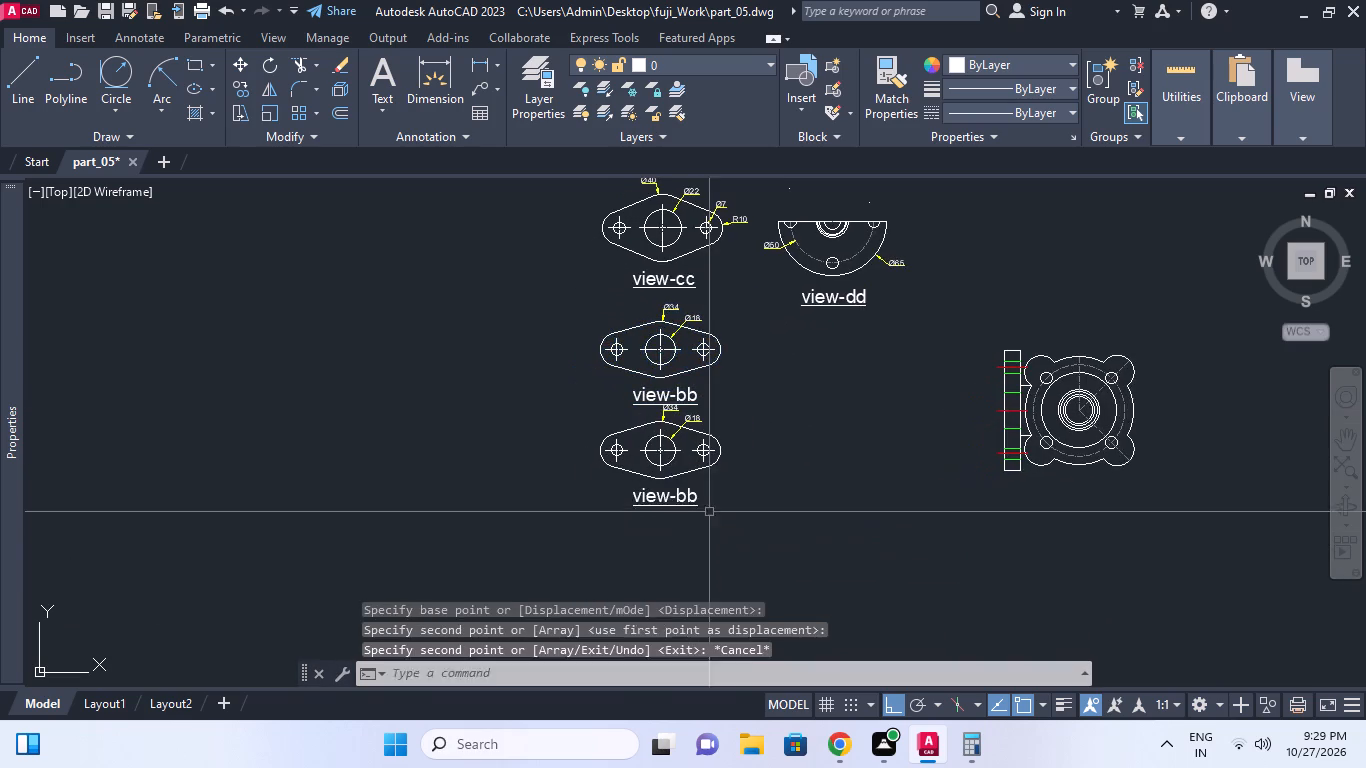
Erase the view-bb label beneath the copied flange.
{"action": "left_click", "coordinate": [709, 512]}
{"action": "left_click", "coordinate": [651, 487]}
{"action": "key", "text": "e"}
{"action": "key", "text": "space"}
Move the copied flange with its dimensions straight down, clear of the original view-bb label.
{"action": "left_click", "coordinate": [761, 518]}
{"action": "left_click", "coordinate": [556, 412]}
{"action": "middle_click_drag", "start_coordinate": [748, 451], "coordinate": [782, 377]}
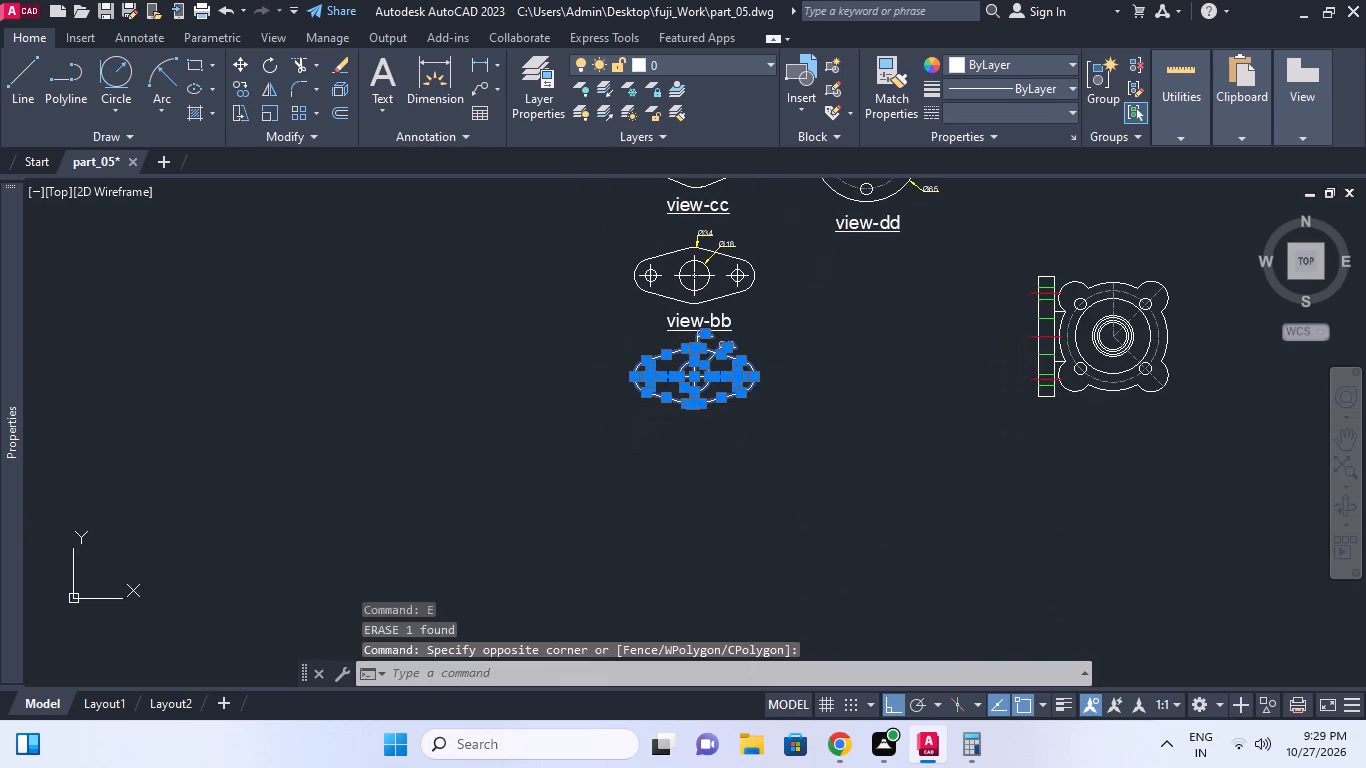
{"action": "key", "text": "m"}
{"action": "key", "text": "space"}
{"action": "left_click", "coordinate": [807, 452]}
{"action": "left_click", "coordinate": [798, 534]}
{"action": "key", "text": "Escape"}
Erase the Ø34 and Ø18 diameter dimensions from the copied flange.
{"action": "scroll", "coordinate": [700, 453], "scroll_direction": "up", "scroll_amount": 3}
{"action": "key", "text": "e"}
{"action": "key", "text": "space"}
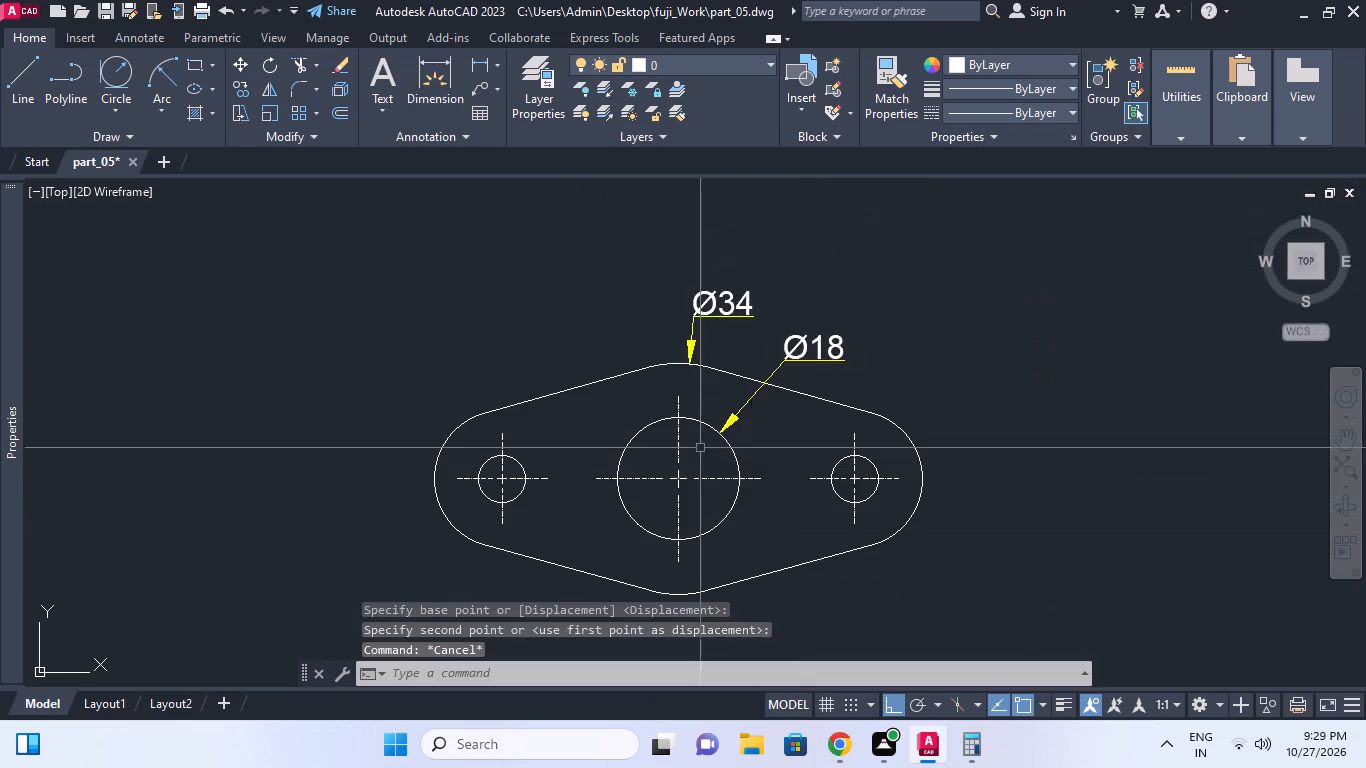
{"action": "left_click", "coordinate": [756, 328]}
{"action": "left_click", "coordinate": [698, 273]}
{"action": "key", "text": "space"}
{"action": "left_click", "coordinate": [860, 366]}
{"action": "left_click", "coordinate": [770, 334]}
{"action": "key", "text": "space"}
{"action": "middle_click", "coordinate": [796, 351]}
{"action": "scroll", "coordinate": [796, 351], "scroll_direction": "down", "scroll_amount": 2}
{"action": "key", "text": "Escape"}
Rotate the copied flange and its centrelines 90° about its centre so that it stands upright.
{"action": "left_click_drag", "start_coordinate": [884, 493], "coordinate": [863, 478]}
{"action": "left_click", "coordinate": [344, 210]}
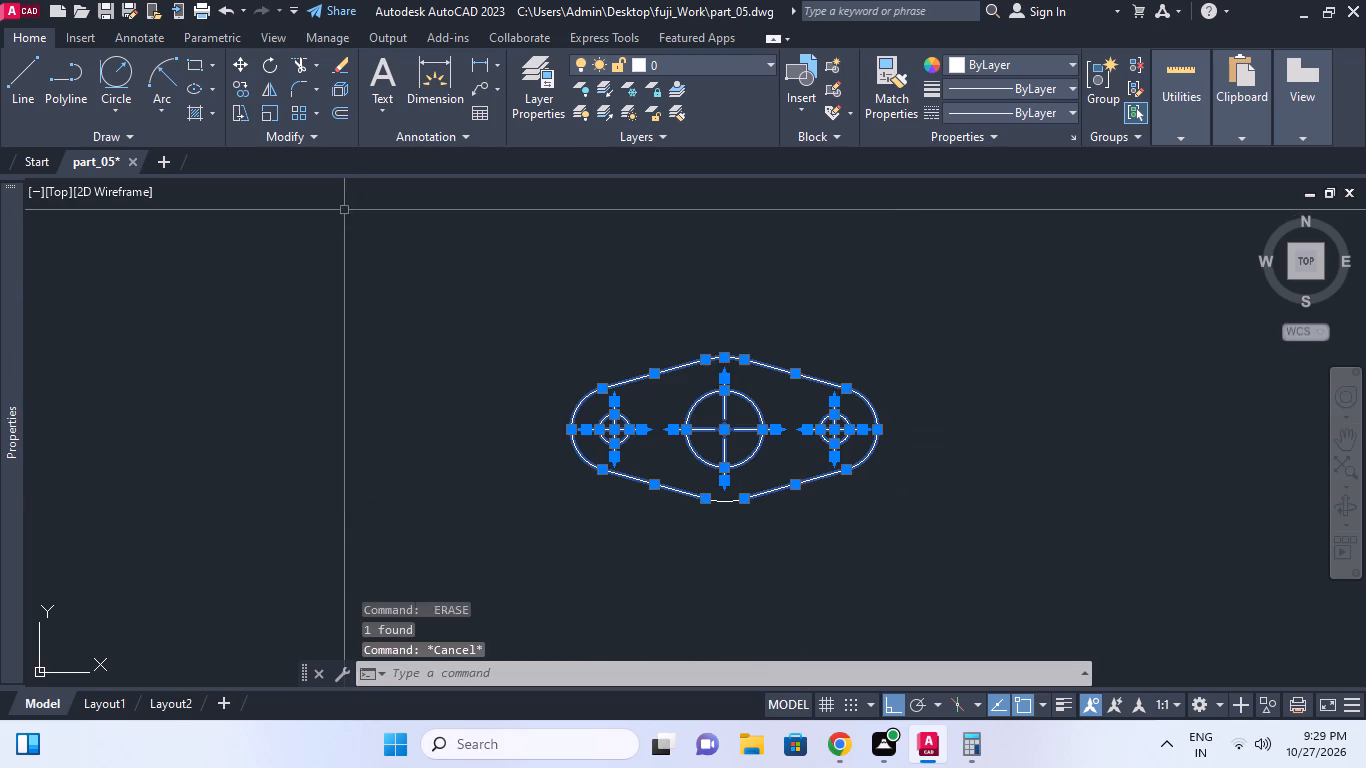
{"action": "middle_click", "coordinate": [582, 335]}
{"action": "left_click_drag", "start_coordinate": [909, 564], "coordinate": [894, 546]}
{"action": "left_click", "coordinate": [370, 265]}
{"action": "middle_click", "coordinate": [590, 393]}
{"action": "scroll", "coordinate": [590, 393], "scroll_direction": "down", "scroll_amount": 1}
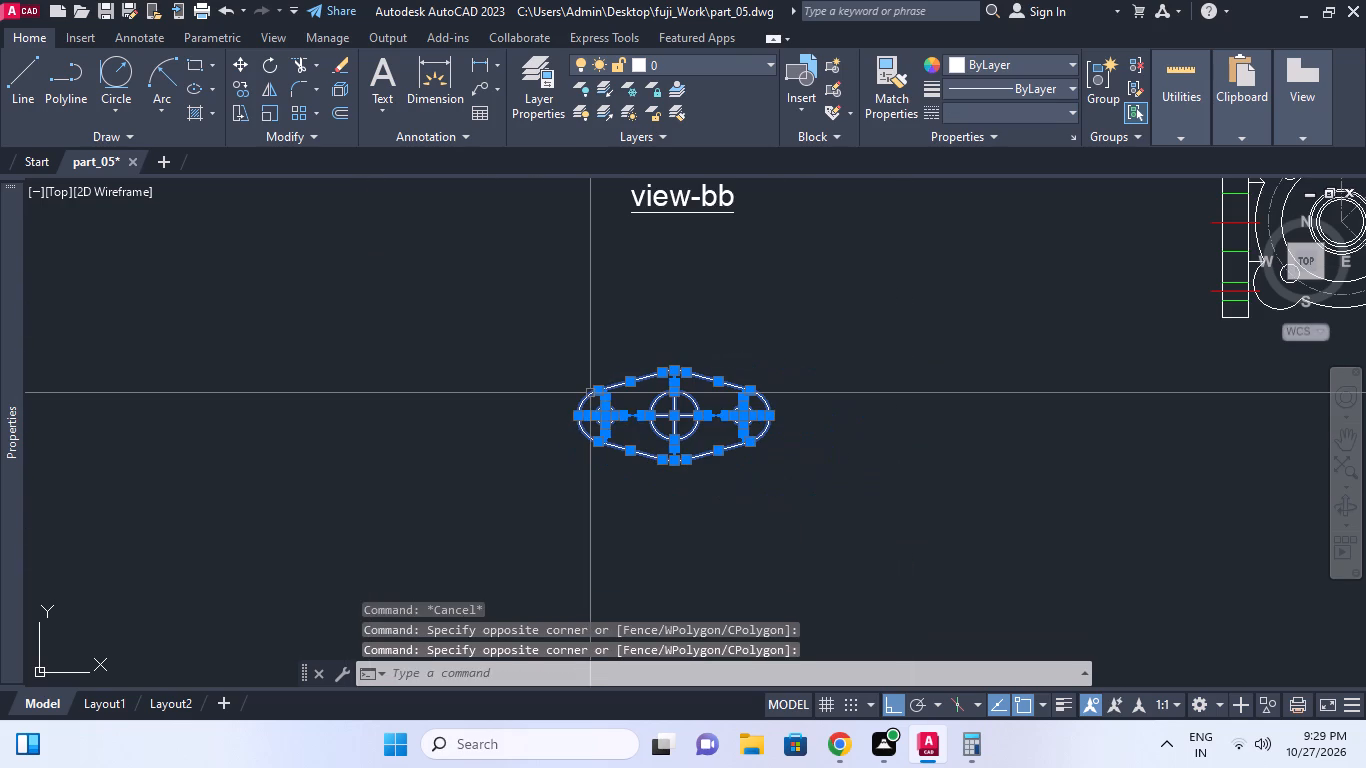
{"action": "key", "text": "r"}
{"action": "key", "text": "o"}
{"action": "key", "text": "space"}
{"action": "left_click", "coordinate": [675, 409]}
{"action": "left_click", "coordinate": [671, 340]}
{"action": "middle_click", "coordinate": [747, 423]}
{"action": "key", "text": "Escape"}
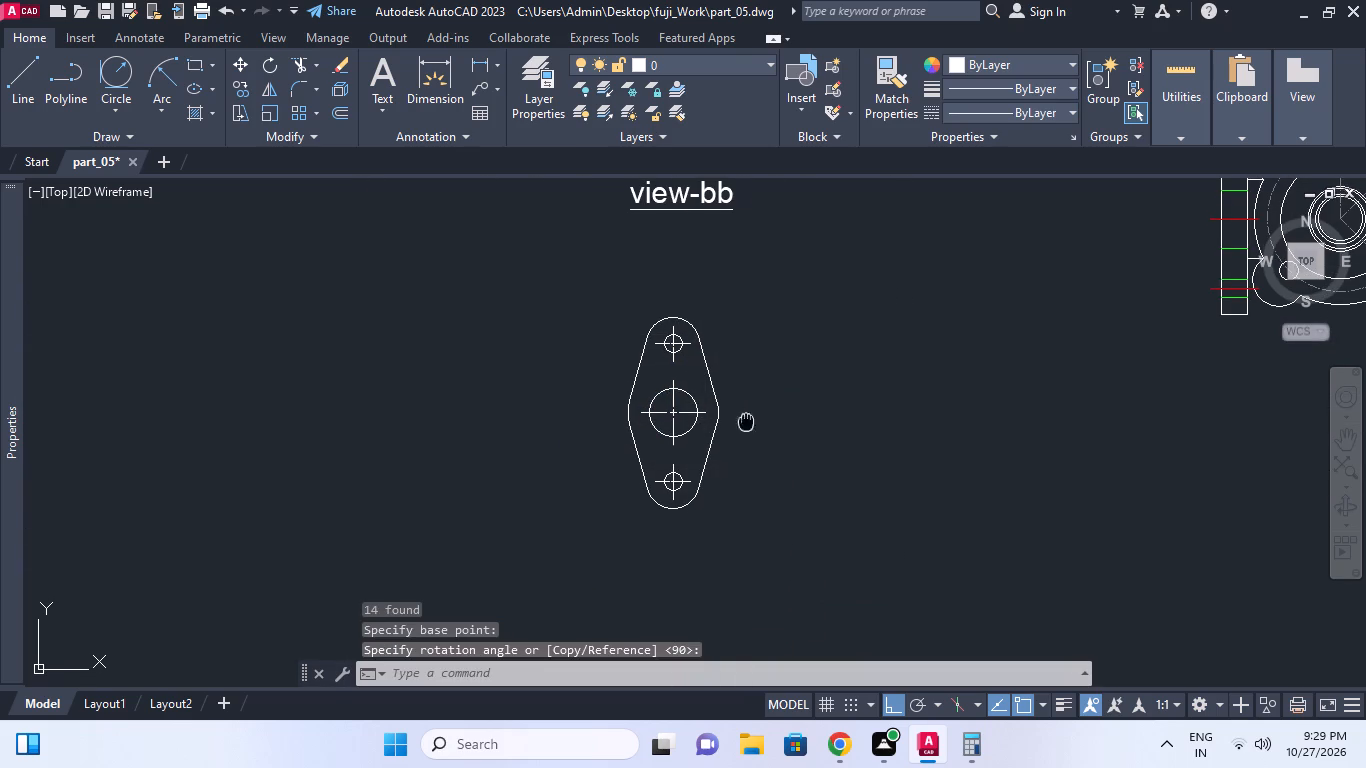
Draw horizontal construction lines through the topmost and bottommost points of the upright flange.
{"action": "key", "text": "x"}
{"action": "type", "text": "l h"}
{"action": "key", "text": "space"}
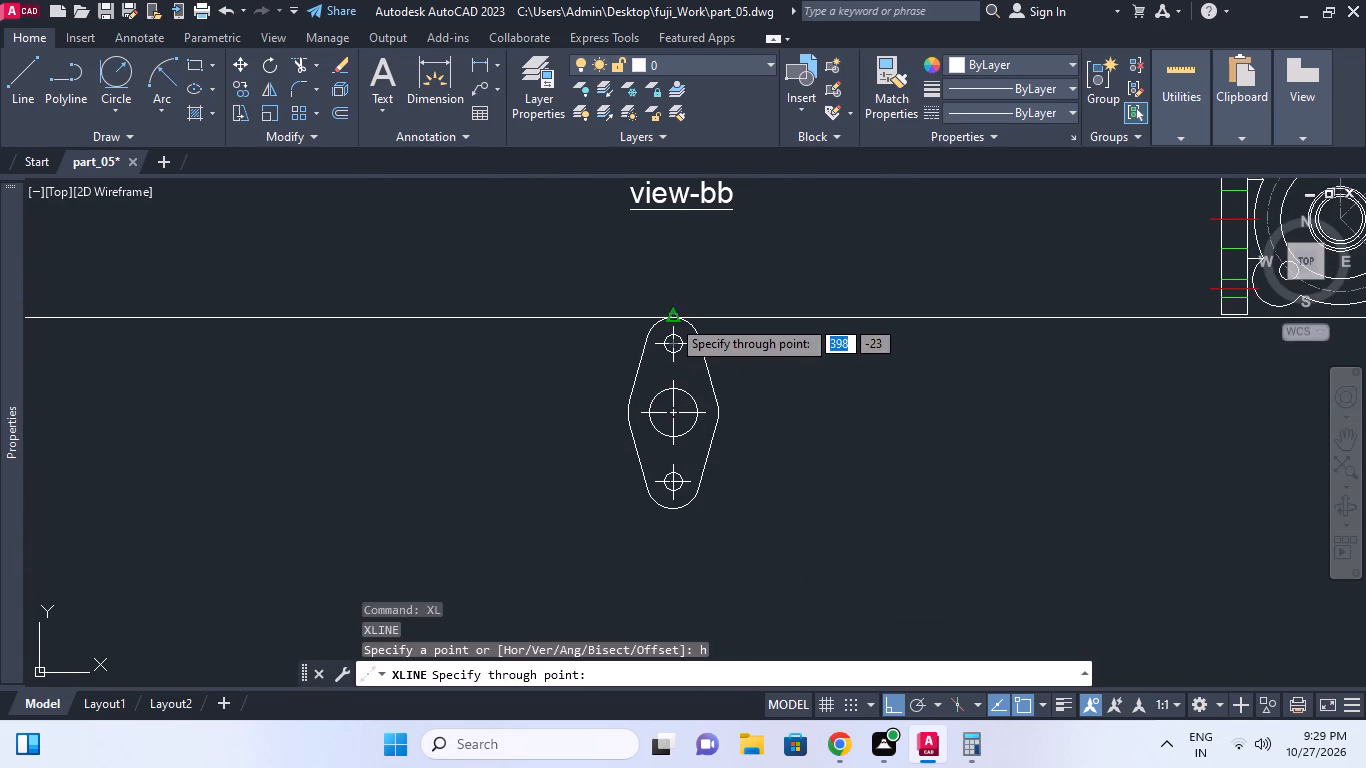
{"action": "left_click", "coordinate": [671, 318]}
{"action": "left_click", "coordinate": [672, 512]}
{"action": "key", "text": "Escape"}
{"action": "middle_click_drag", "start_coordinate": [778, 439], "coordinate": [759, 416]}
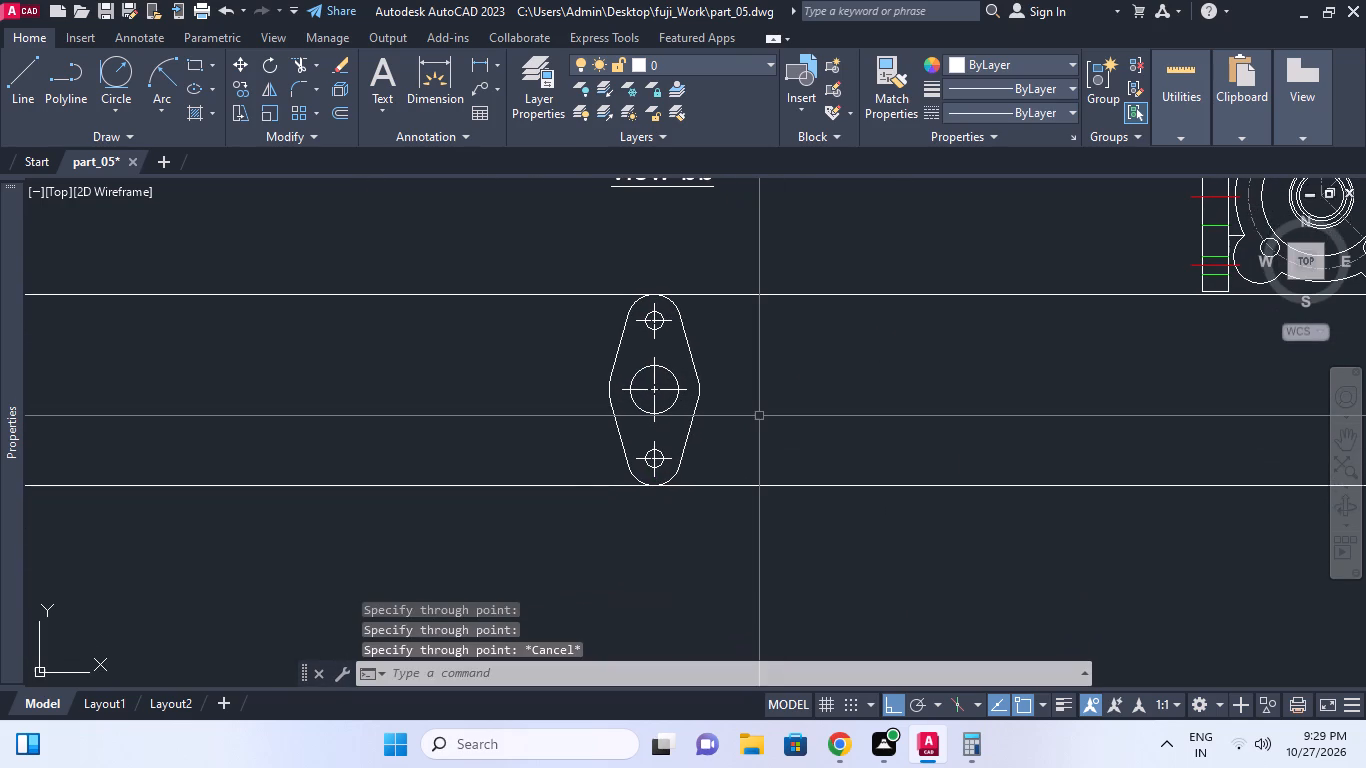
Place a vertical construction line a short distance to the right of the upright flange.
{"action": "type", "text": "xl v"}
{"action": "key", "text": "space"}
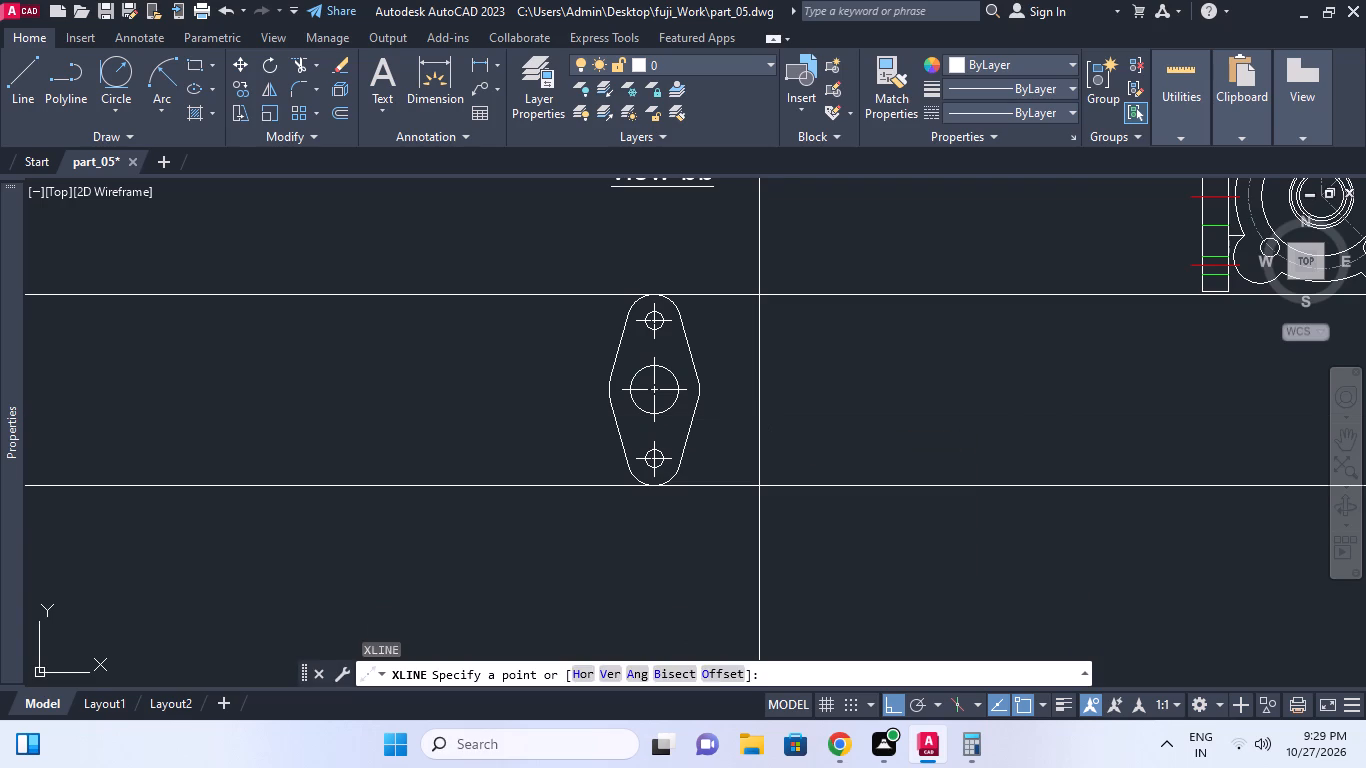
{"action": "left_click", "coordinate": [759, 416]}
{"action": "key", "text": "Escape"}
{"action": "scroll", "coordinate": [824, 405], "scroll_direction": "down", "scroll_amount": 1}
{"action": "middle_click", "coordinate": [824, 405]}
Offset the vertical construction line by 10 to its right.
{"action": "key", "text": "o"}
{"action": "key", "text": "space"}
{"action": "key", "text": "1"}
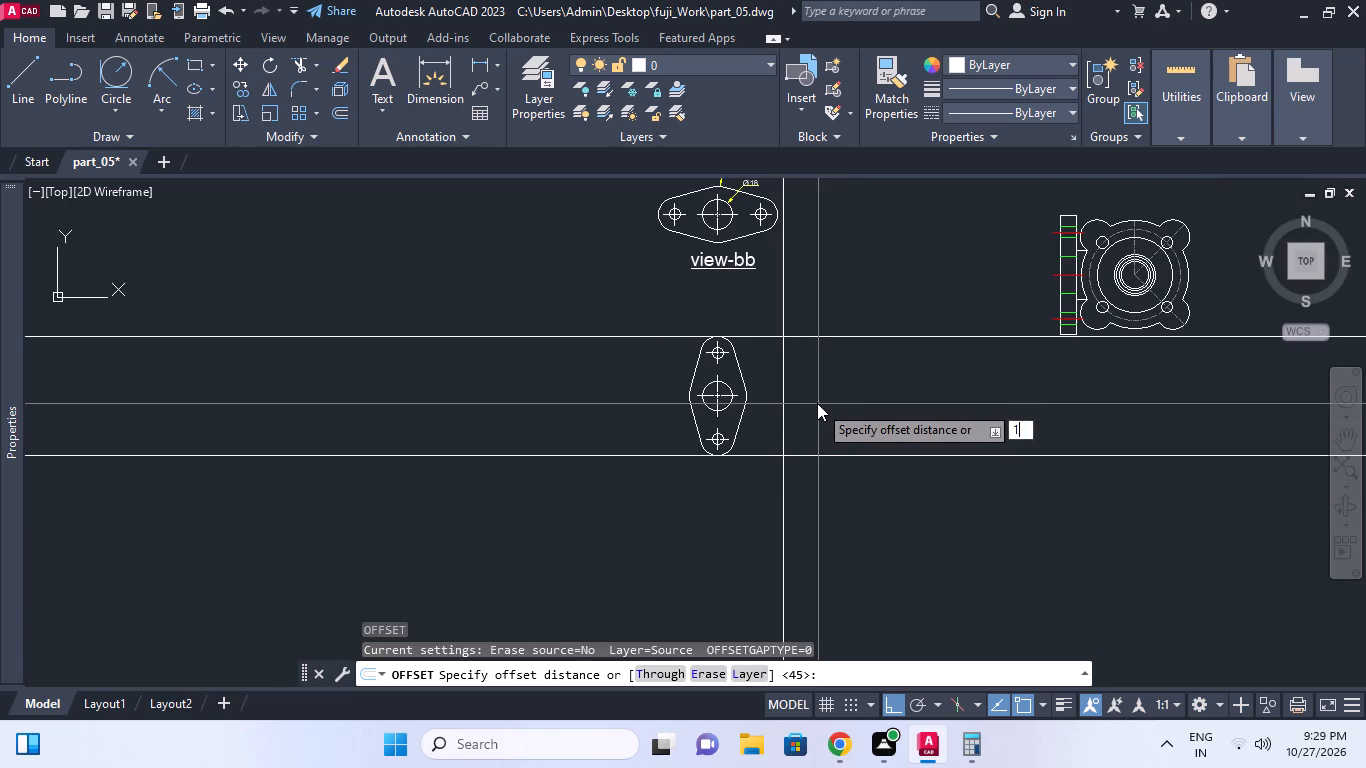
{"action": "key", "text": "0"}
{"action": "key", "text": "space"}
{"action": "left_click", "coordinate": [787, 397]}
{"action": "left_click", "coordinate": [813, 375]}
{"action": "key", "text": "Escape"}
{"action": "middle_click", "coordinate": [792, 361]}
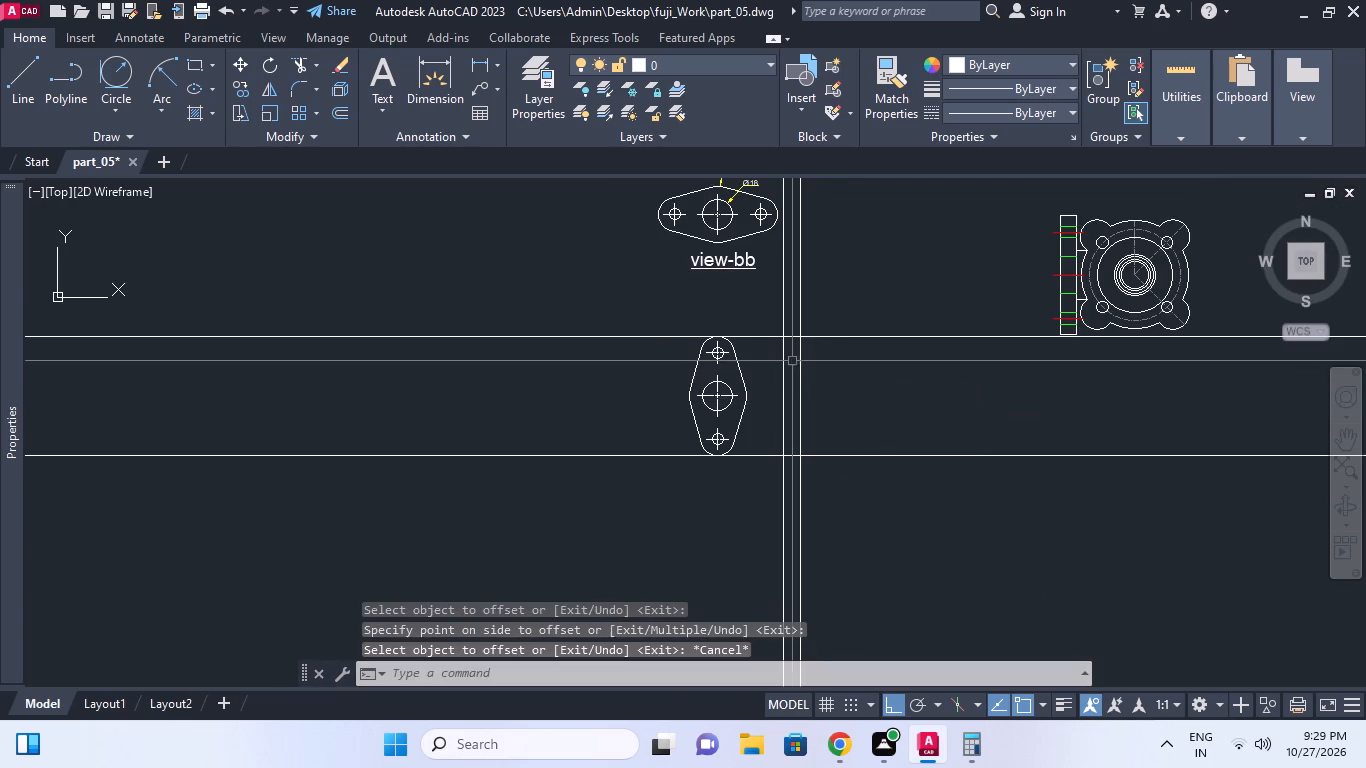
Trim the two vertical and two horizontal construction lines against each other into a closed side-view rectangle.
{"action": "key", "text": "t"}
{"action": "key", "text": "r"}
{"action": "key", "text": "space"}
{"action": "left_click", "coordinate": [835, 385]}
{"action": "left_click", "coordinate": [766, 327]}
{"action": "left_click_drag", "start_coordinate": [821, 511], "coordinate": [819, 499]}
{"action": "left_click", "coordinate": [769, 427]}
{"action": "key", "text": "space"}
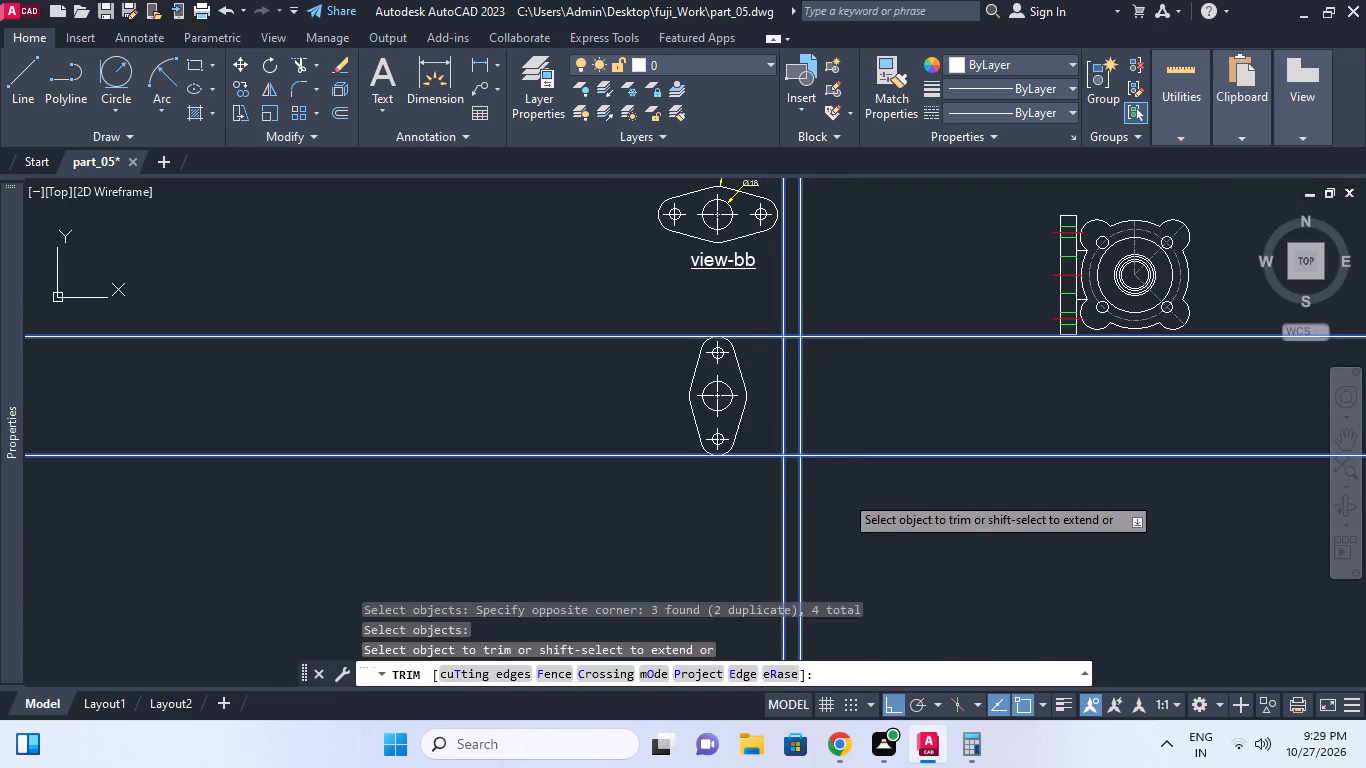
{"action": "left_click", "coordinate": [844, 494]}
{"action": "left_click", "coordinate": [754, 485]}
{"action": "left_click_drag", "start_coordinate": [820, 326], "coordinate": [813, 312]}
{"action": "left_click", "coordinate": [751, 269]}
{"action": "left_click", "coordinate": [834, 379]}
{"action": "left_click", "coordinate": [823, 294]}
{"action": "left_click_drag", "start_coordinate": [865, 474], "coordinate": [865, 461]}
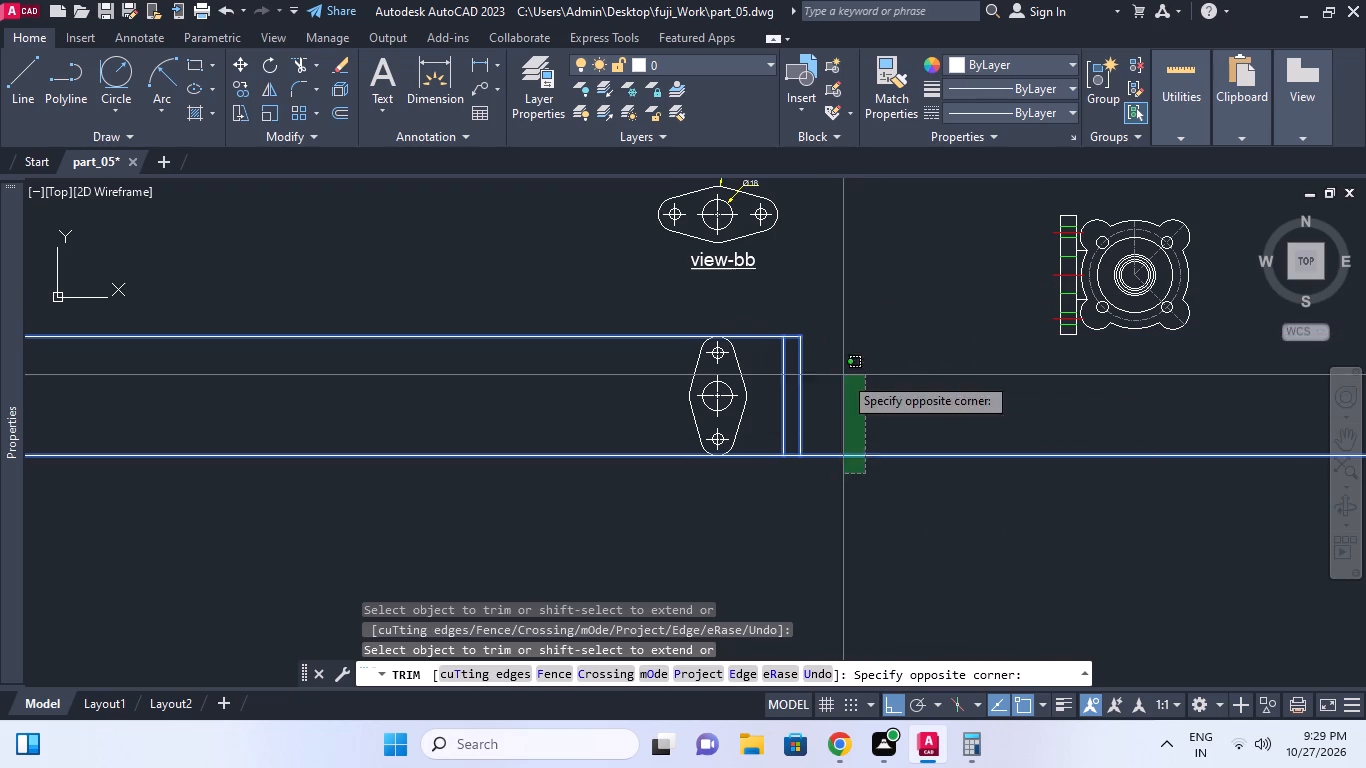
{"action": "left_click", "coordinate": [842, 364]}
{"action": "left_click_drag", "start_coordinate": [744, 485], "coordinate": [744, 468]}
{"action": "left_click", "coordinate": [749, 326]}
{"action": "right_click", "coordinate": [749, 326]}
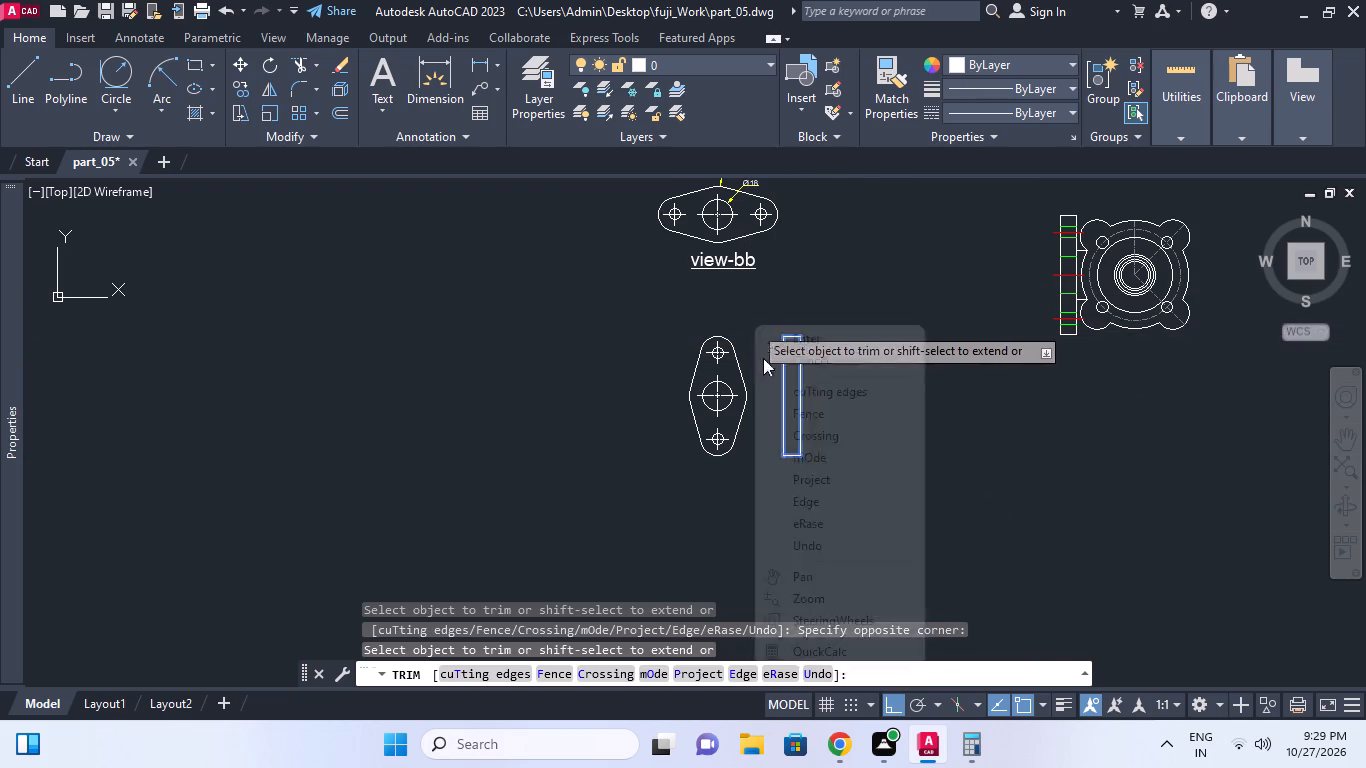
{"action": "left_click", "coordinate": [820, 339]}
Join the four edges of the side-view rectangle into a single object.
{"action": "left_click", "coordinate": [729, 311]}
{"action": "left_click", "coordinate": [834, 506]}
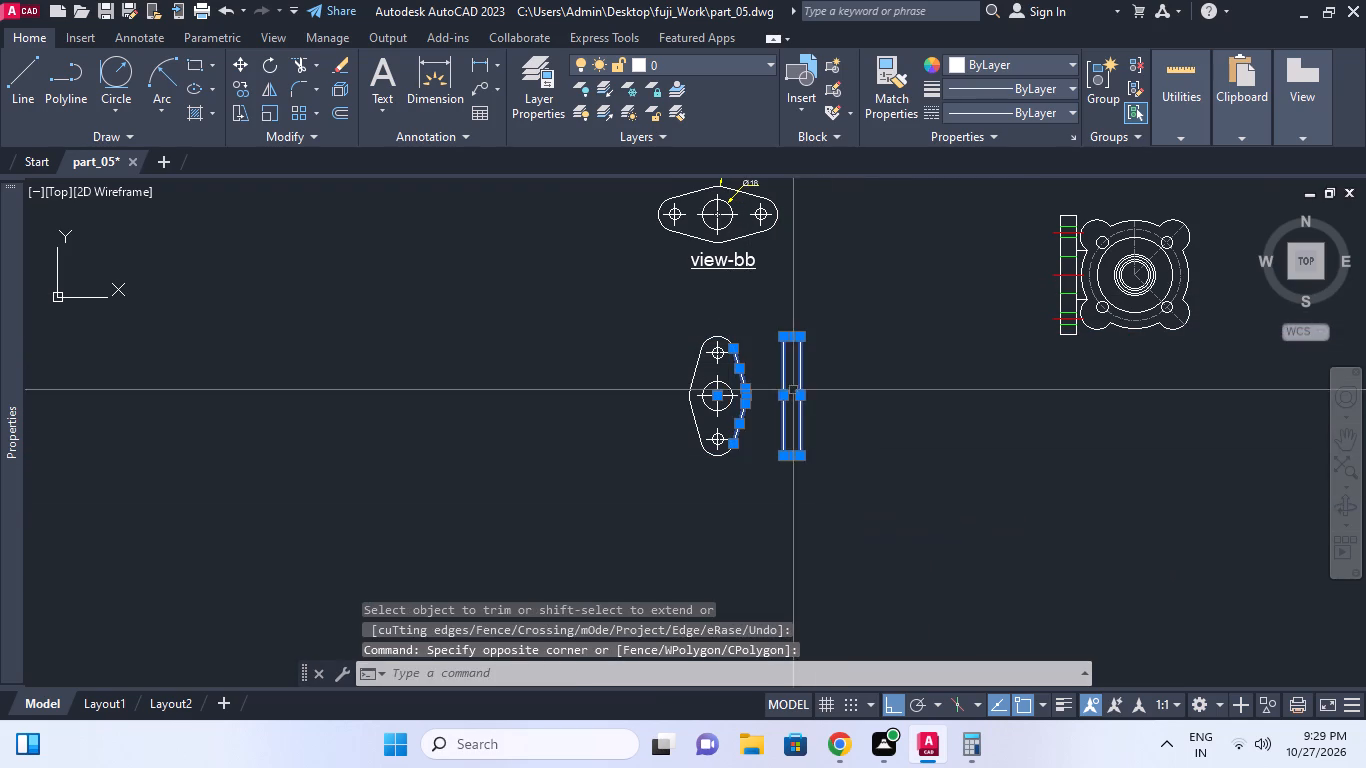
{"action": "scroll", "coordinate": [780, 348], "scroll_direction": "up", "scroll_amount": 2}
{"action": "key", "text": "Escape"}
{"action": "left_click_drag", "start_coordinate": [756, 274], "coordinate": [766, 282]}
{"action": "middle_click_drag", "start_coordinate": [924, 521], "coordinate": [920, 397]}
{"action": "left_click", "coordinate": [952, 568]}
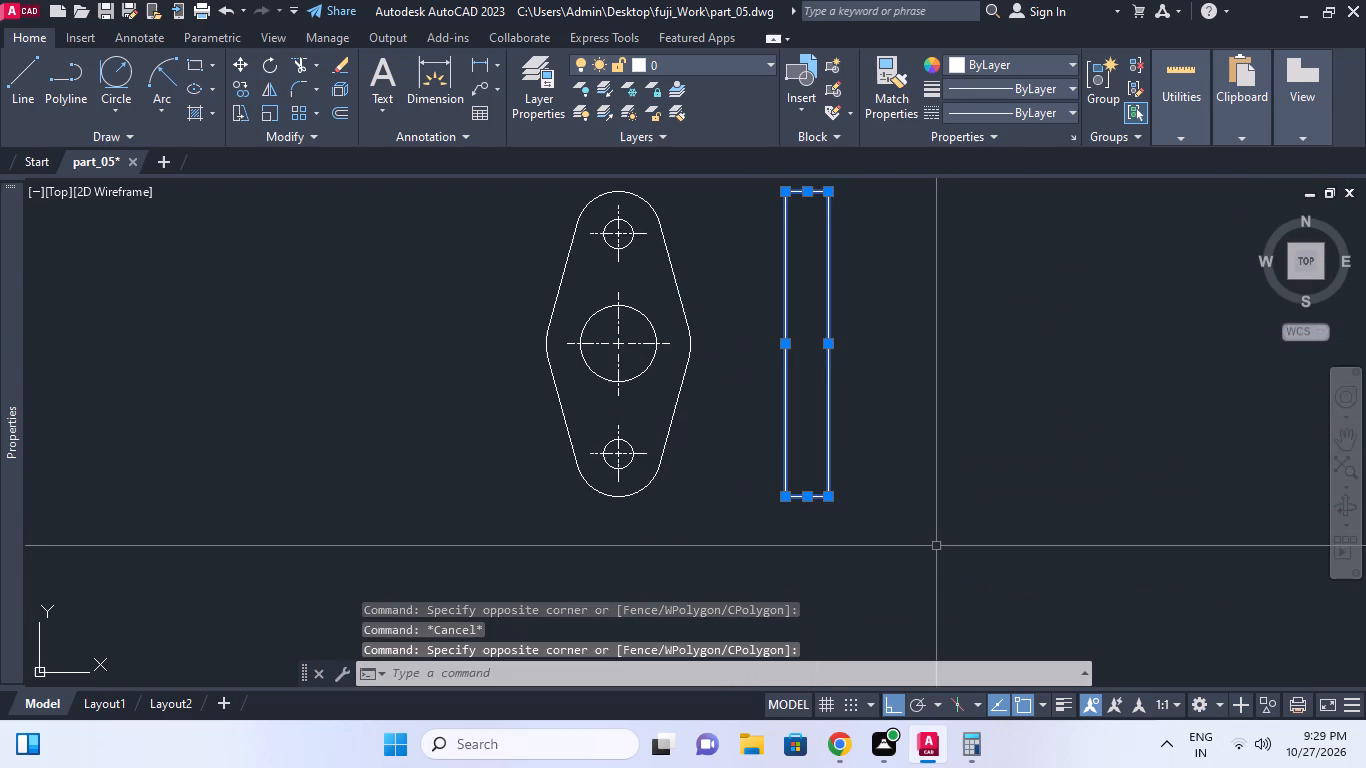
{"action": "key", "text": "j"}
{"action": "key", "text": "space"}
{"action": "middle_click_drag", "start_coordinate": [840, 475], "coordinate": [826, 538]}
{"action": "key", "text": "Escape"}
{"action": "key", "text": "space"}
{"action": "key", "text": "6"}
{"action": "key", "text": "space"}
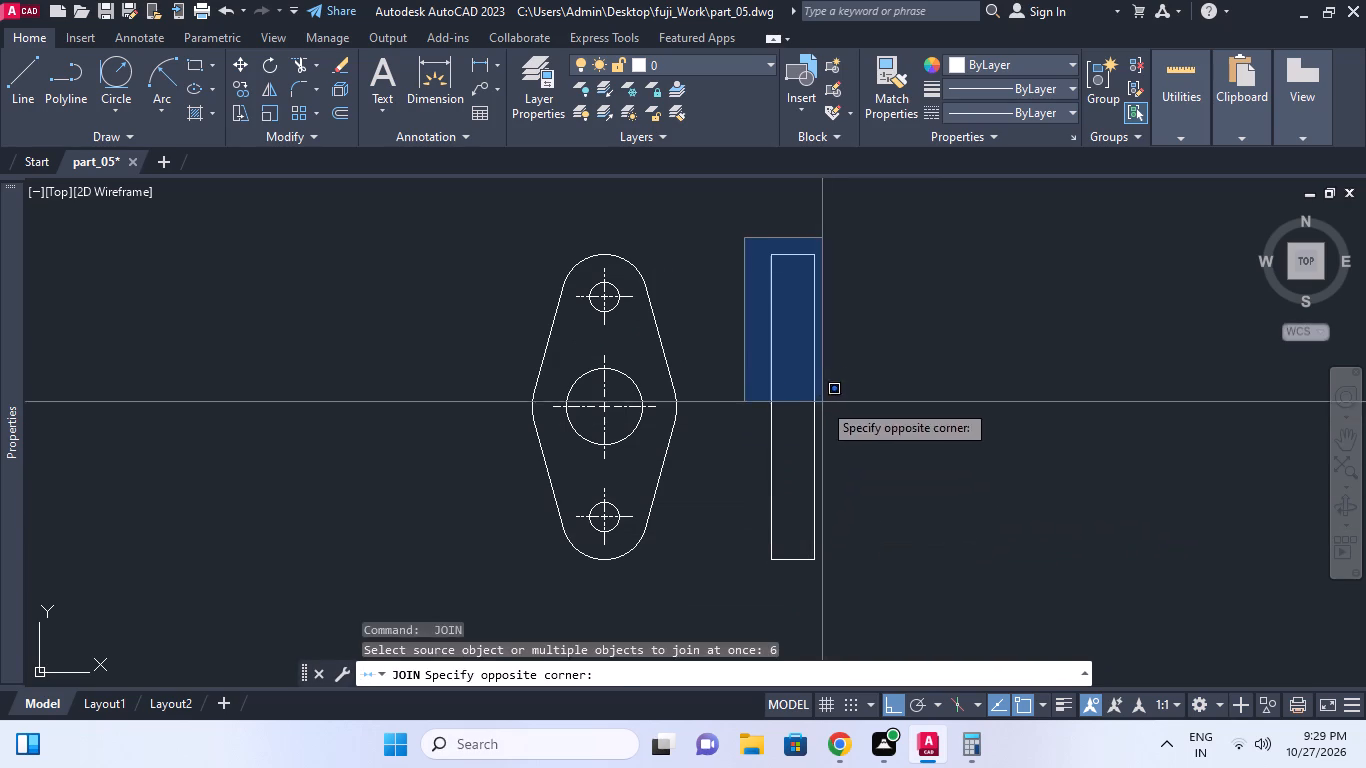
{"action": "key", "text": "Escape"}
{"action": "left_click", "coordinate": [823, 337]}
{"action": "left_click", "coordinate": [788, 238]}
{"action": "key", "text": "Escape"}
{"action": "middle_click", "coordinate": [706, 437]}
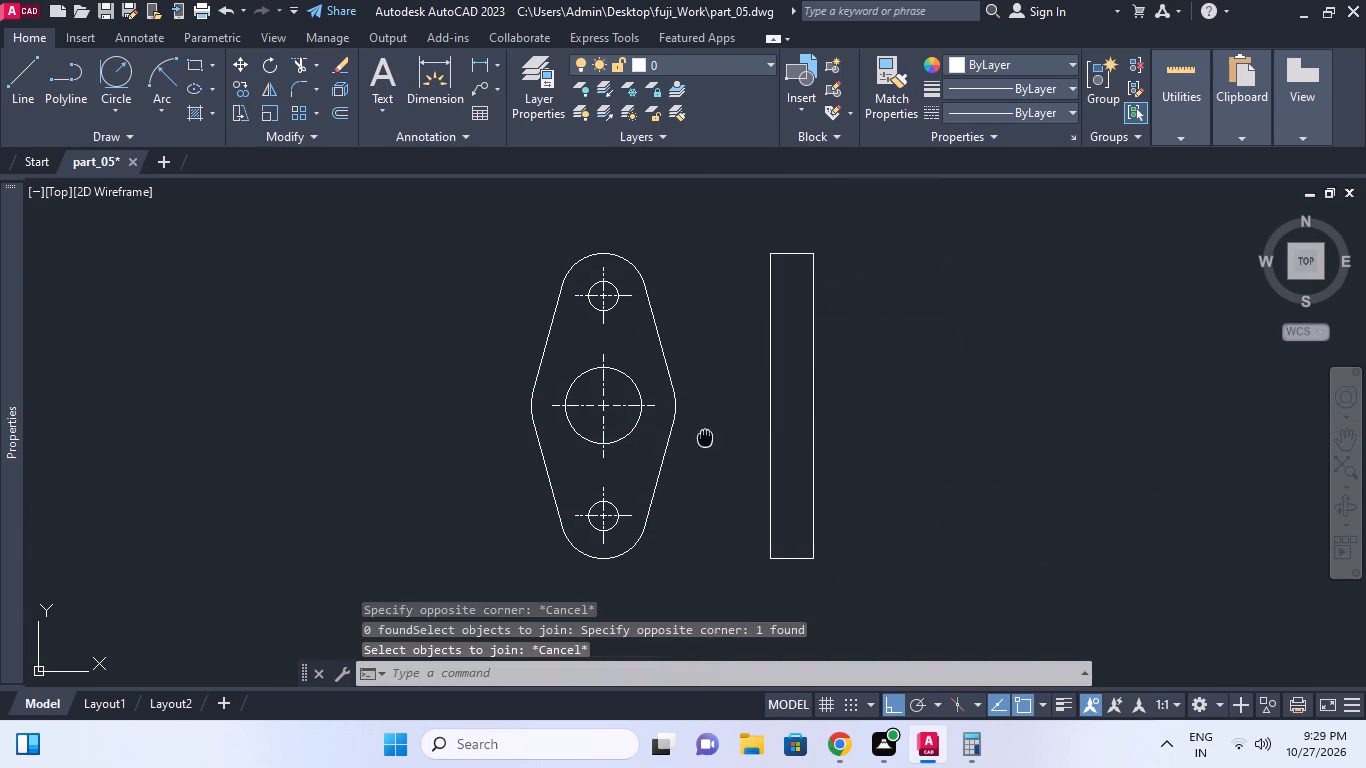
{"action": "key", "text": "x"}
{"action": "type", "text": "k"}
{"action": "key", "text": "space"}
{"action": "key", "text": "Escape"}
Draw horizontal construction lines through the centre, top and bottom of the flange's central hole.
{"action": "type", "text": "xl"}
{"action": "key", "text": "space"}
{"action": "type", "text": "h"}
{"action": "key", "text": "space"}
{"action": "left_click", "coordinate": [646, 399]}
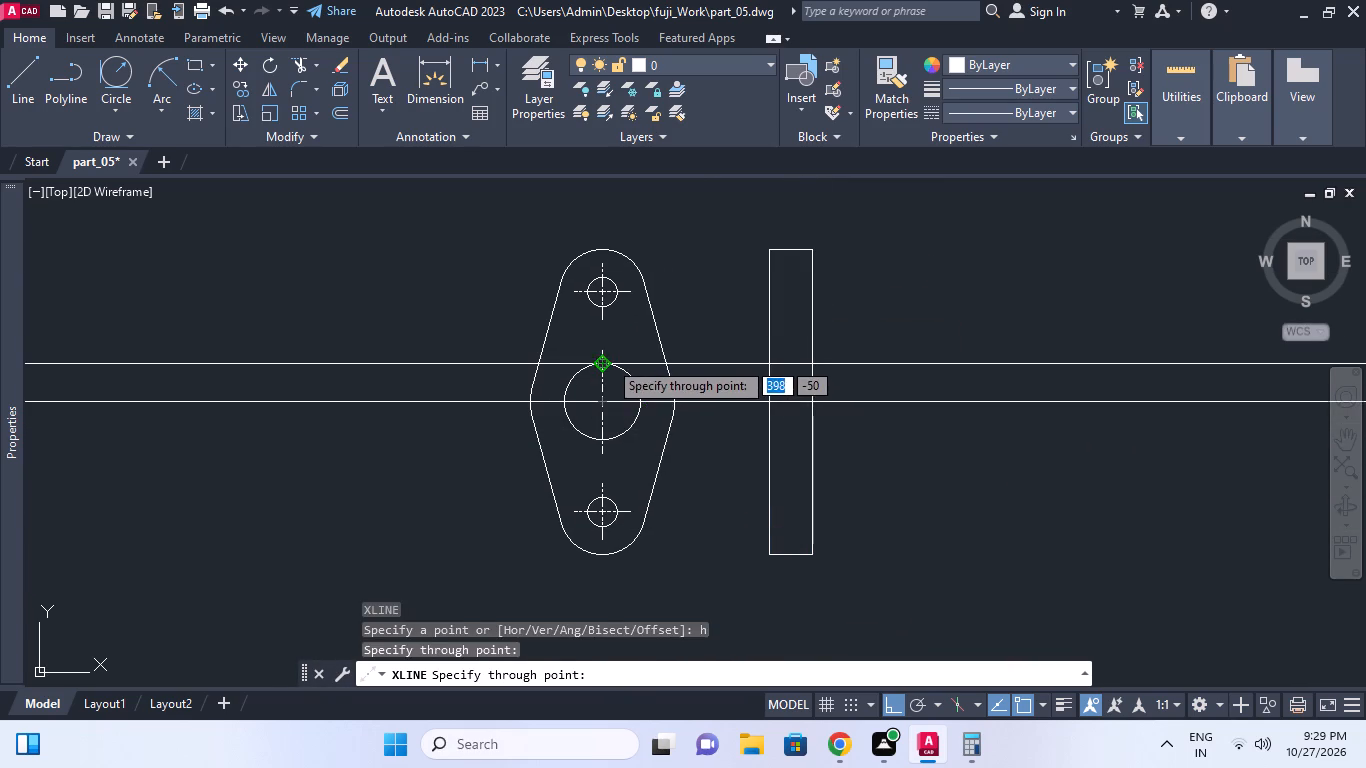
{"action": "left_click", "coordinate": [608, 360]}
{"action": "left_click", "coordinate": [607, 433]}
Draw horizontal construction lines through the top, bottom and centre of both small bolt holes.
{"action": "left_click", "coordinate": [602, 499]}
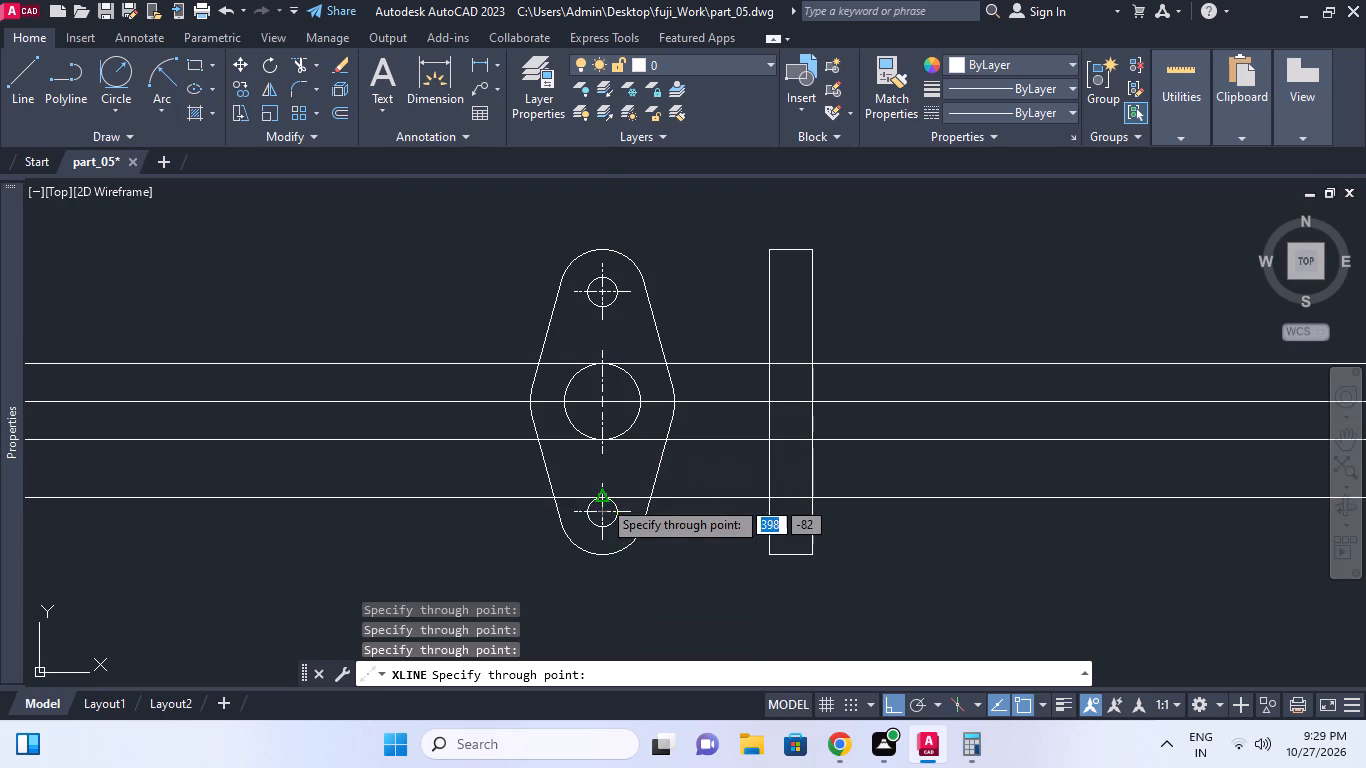
{"action": "left_click", "coordinate": [603, 532]}
{"action": "left_click", "coordinate": [596, 313]}
{"action": "left_click", "coordinate": [599, 279]}
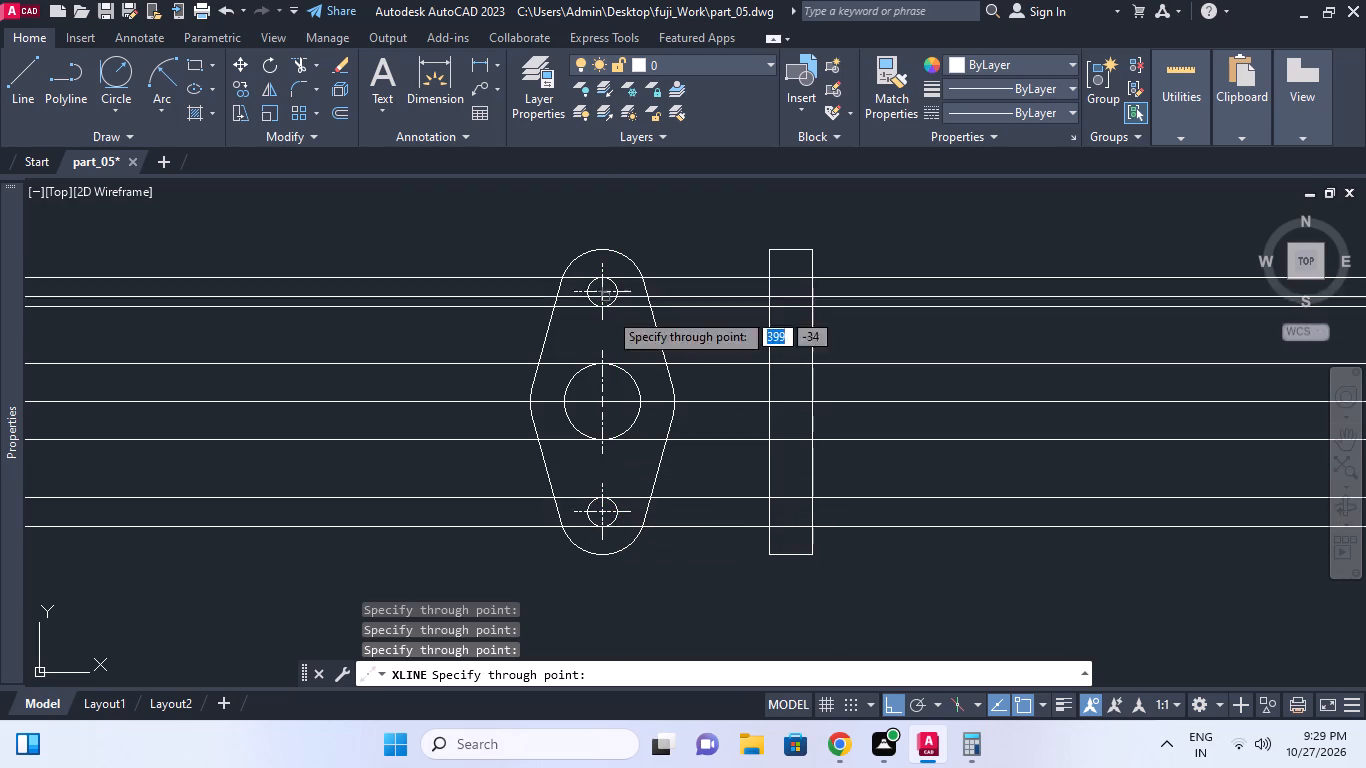
{"action": "left_click", "coordinate": [627, 297]}
{"action": "key", "text": "Escape"}
{"action": "middle_click", "coordinate": [715, 429]}
{"action": "key", "text": "space"}
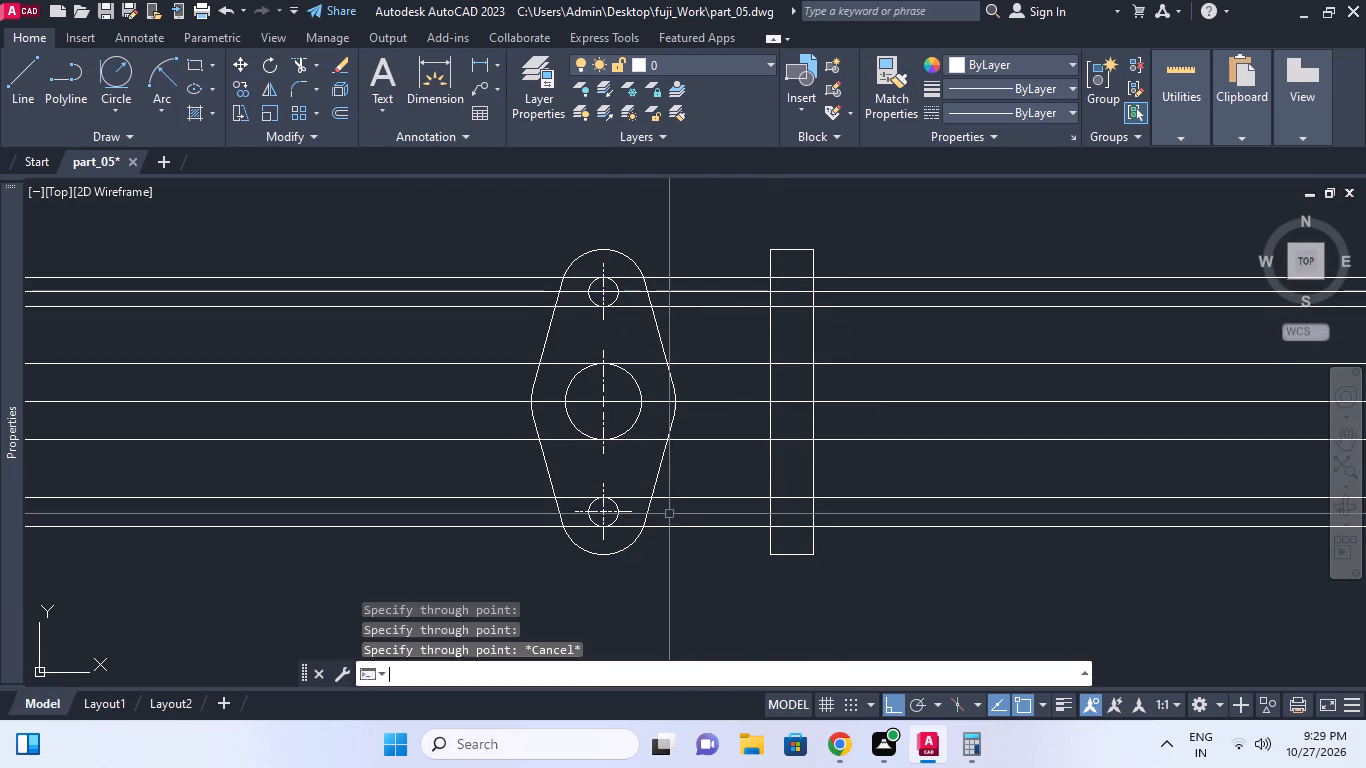
{"action": "left_click", "coordinate": [625, 512]}
{"action": "left_click", "coordinate": [663, 514]}
{"action": "key", "text": "Escape"}
{"action": "middle_click", "coordinate": [803, 544]}
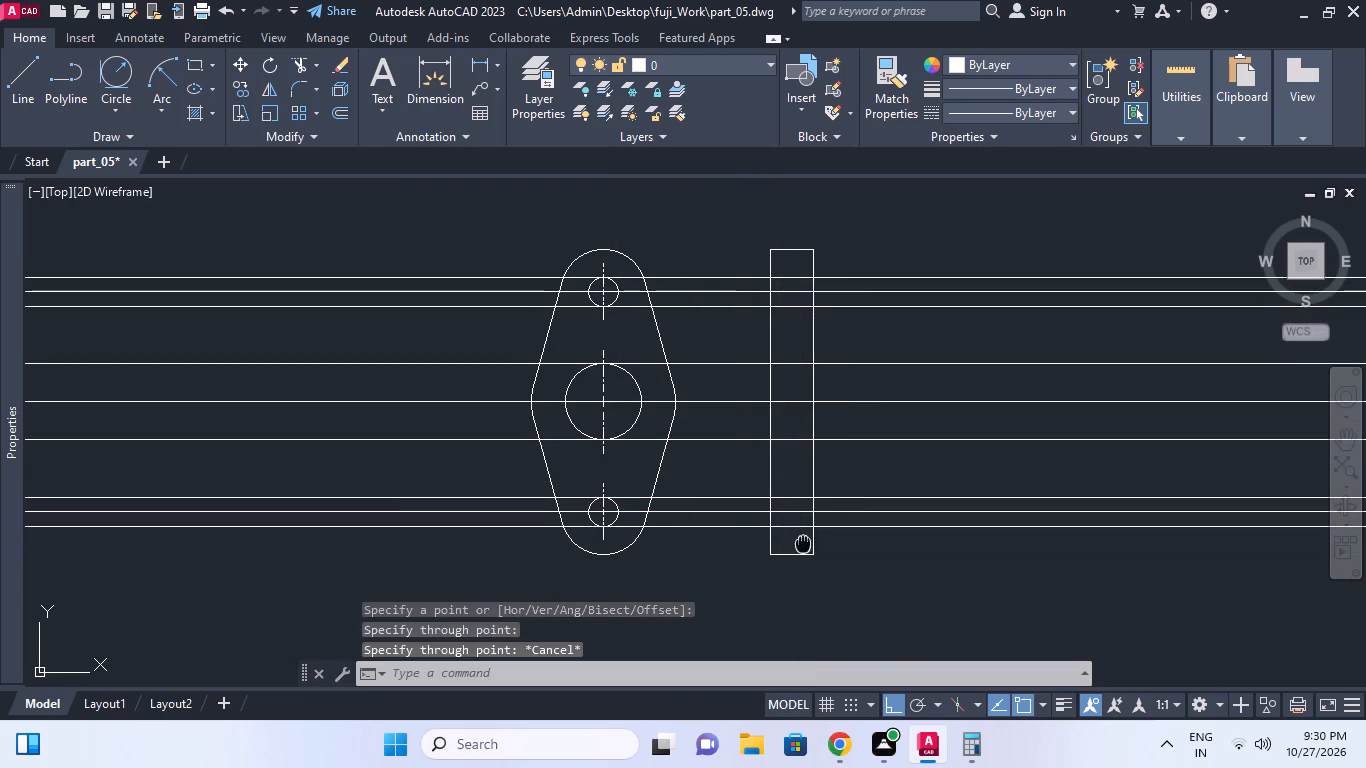
{"action": "key", "text": "Escape"}
Trim the projected construction lines on both sides of the rectangle, using its outline as the cutting edge.
{"action": "key", "text": "t"}
{"action": "key", "text": "r"}
{"action": "key", "text": "space"}
{"action": "left_click", "coordinate": [833, 577]}
{"action": "left_click", "coordinate": [804, 542]}
{"action": "right_click", "coordinate": [843, 559]}
{"action": "left_click_drag", "start_coordinate": [940, 548], "coordinate": [935, 518]}
{"action": "left_click", "coordinate": [919, 171]}
{"action": "left_click", "coordinate": [876, 239]}
{"action": "left_click", "coordinate": [715, 541]}
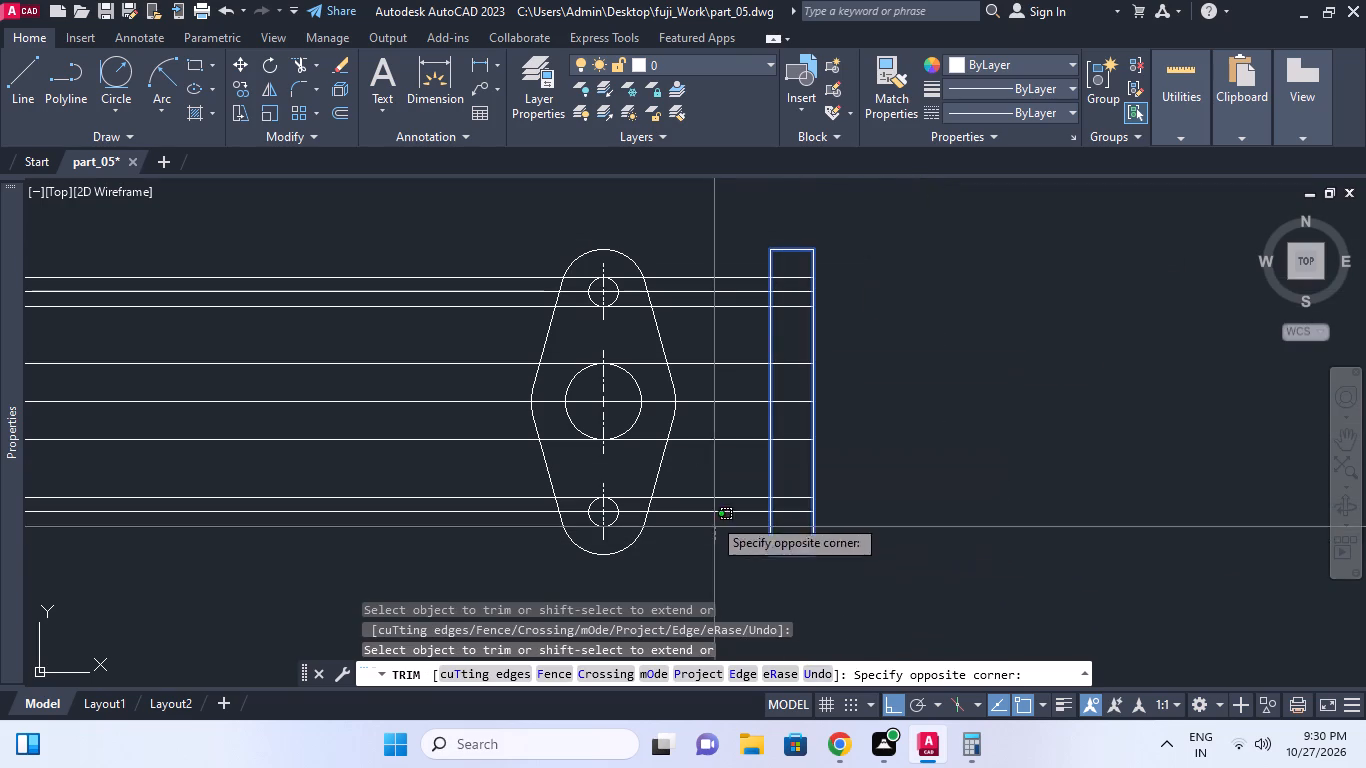
{"action": "left_click", "coordinate": [692, 258]}
{"action": "right_click", "coordinate": [692, 258]}
{"action": "left_click", "coordinate": [755, 281]}
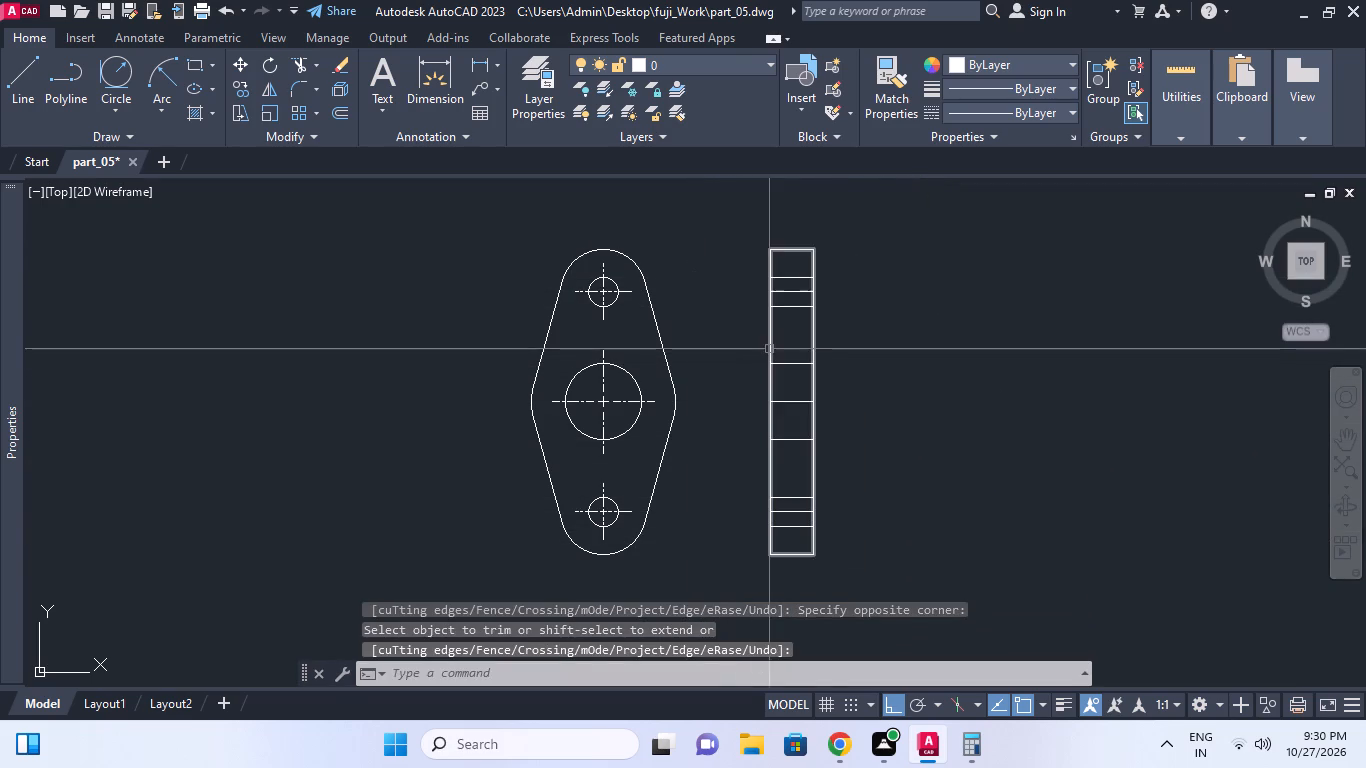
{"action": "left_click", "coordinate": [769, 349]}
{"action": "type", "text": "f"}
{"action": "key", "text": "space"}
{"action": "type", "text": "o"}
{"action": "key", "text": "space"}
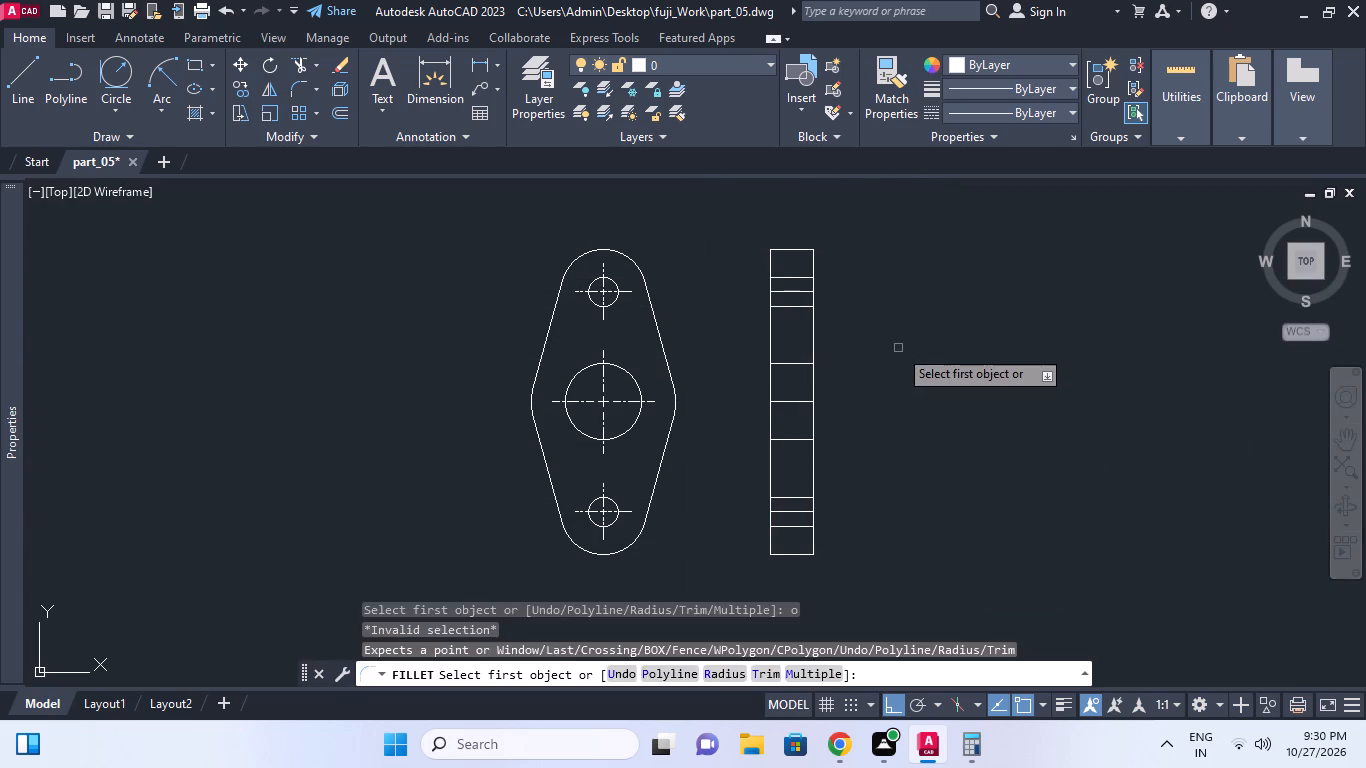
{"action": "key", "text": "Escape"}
Offset the side-view rectangle outward by 3.
{"action": "type", "text": "o"}
{"action": "key", "text": "space"}
{"action": "key", "text": "3"}
{"action": "key", "text": "space"}
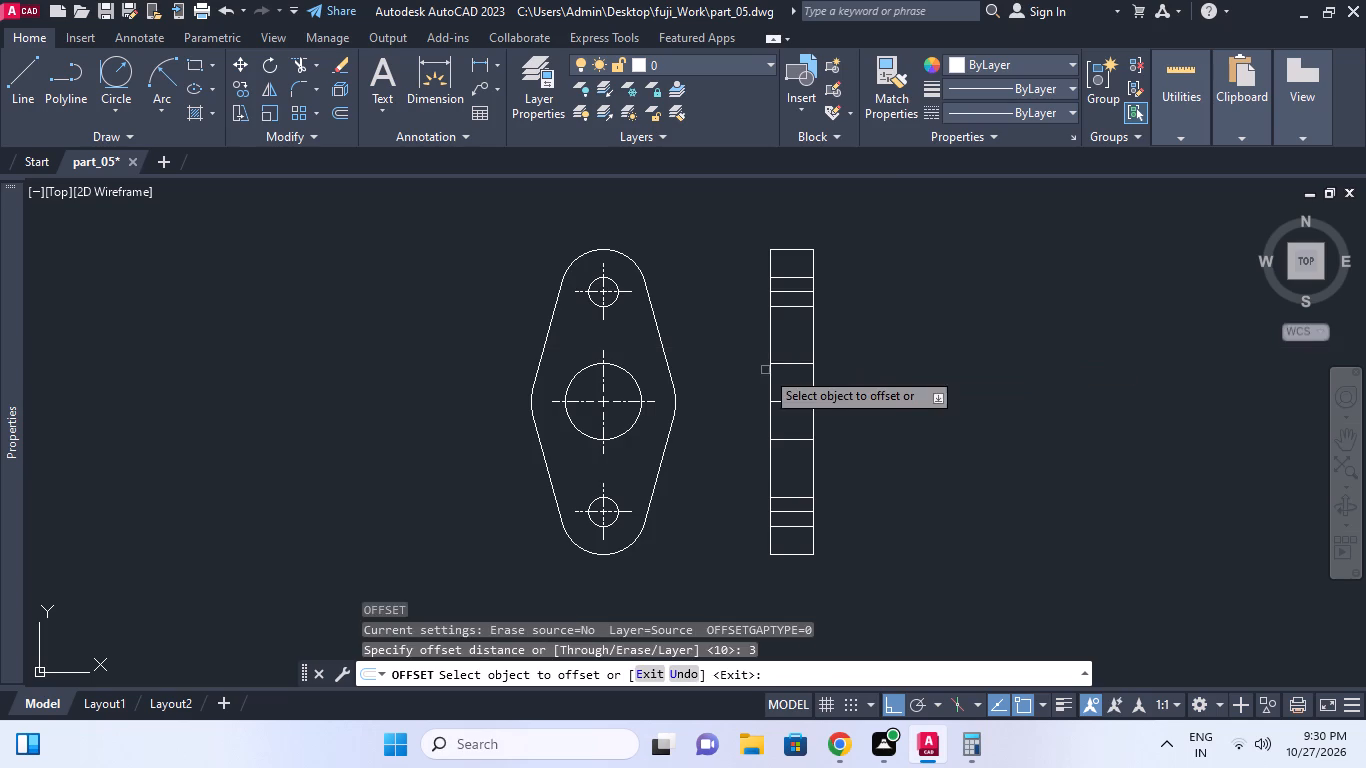
{"action": "left_click", "coordinate": [818, 329]}
{"action": "left_click", "coordinate": [806, 333]}
{"action": "left_click", "coordinate": [809, 334]}
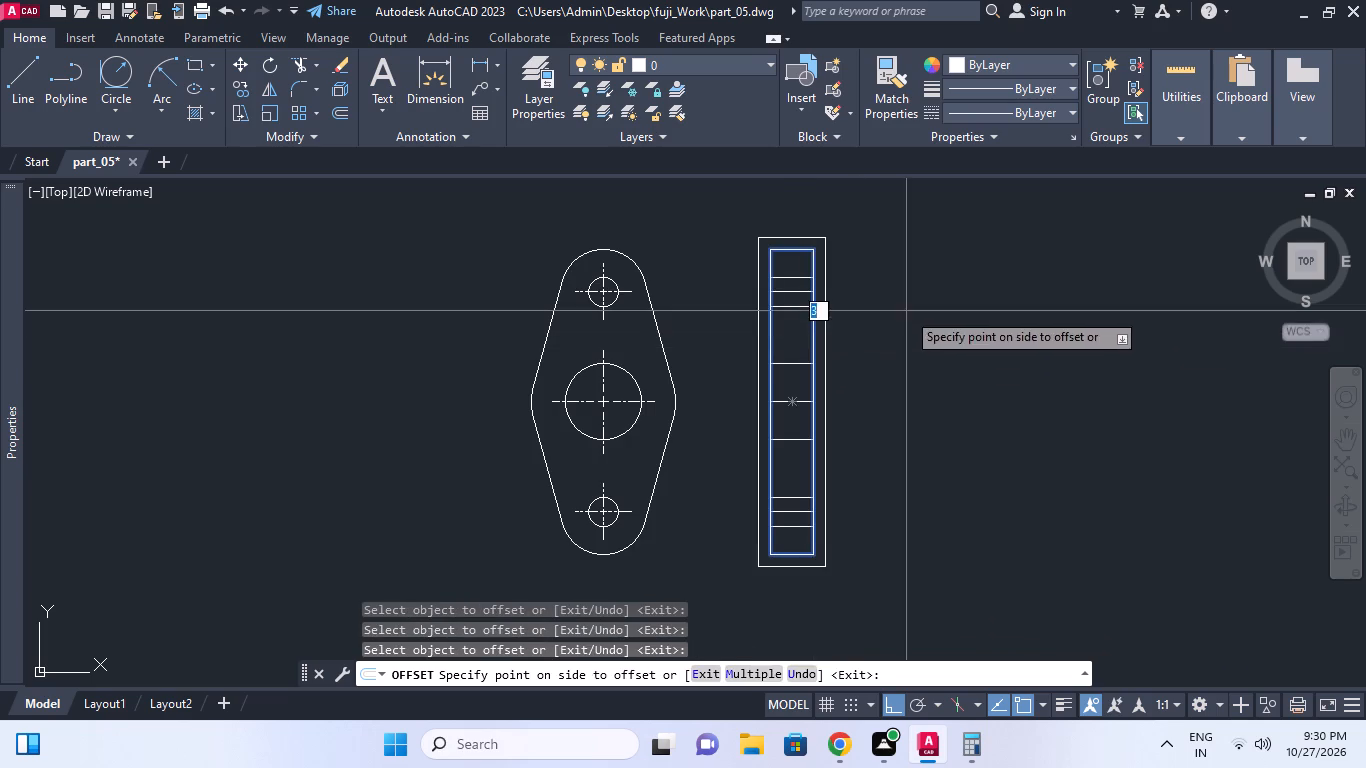
{"action": "left_click", "coordinate": [906, 311]}
{"action": "middle_click", "coordinate": [767, 314]}
{"action": "key", "text": "Escape"}
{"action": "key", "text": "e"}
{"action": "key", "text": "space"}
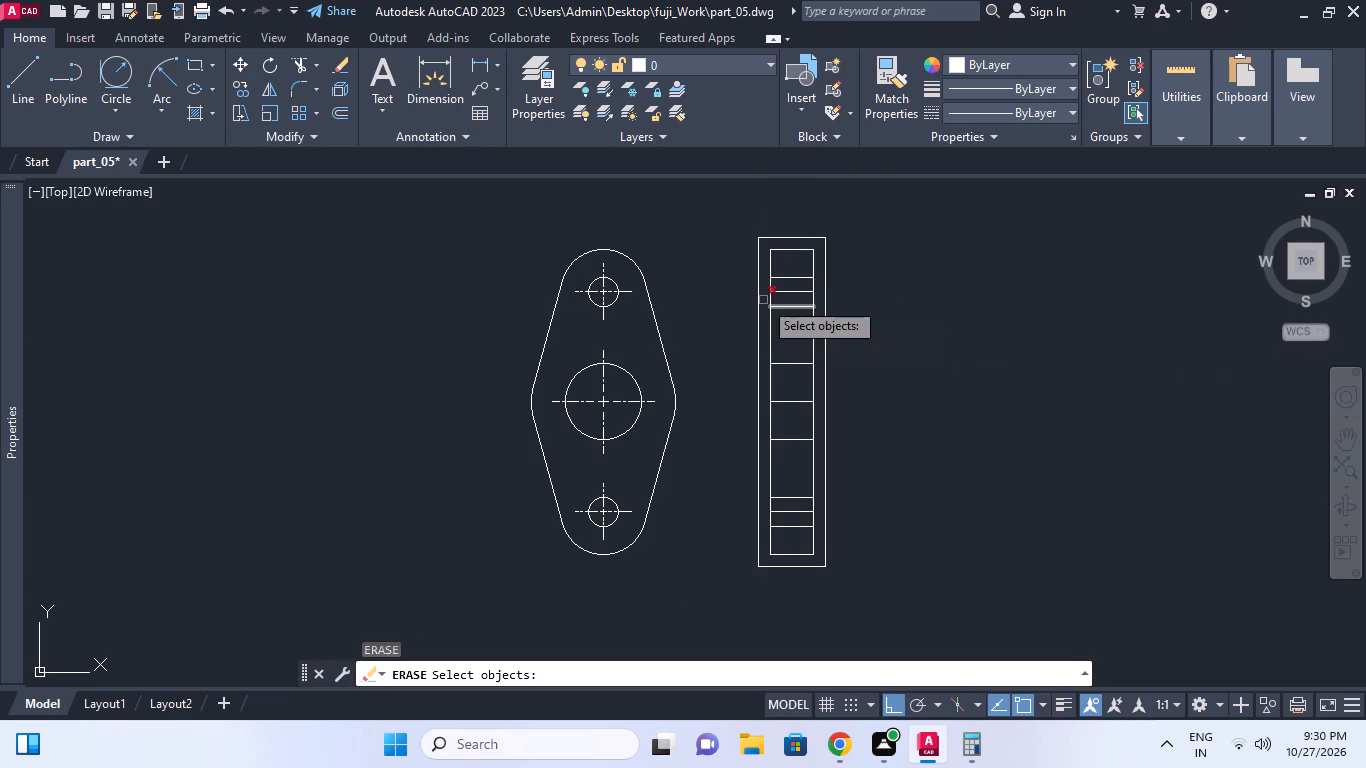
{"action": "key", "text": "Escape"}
Extend the three hole centre lines on both sides of the side view out to the offset rectangle.
{"action": "type", "text": "ex"}
{"action": "key", "text": "space"}
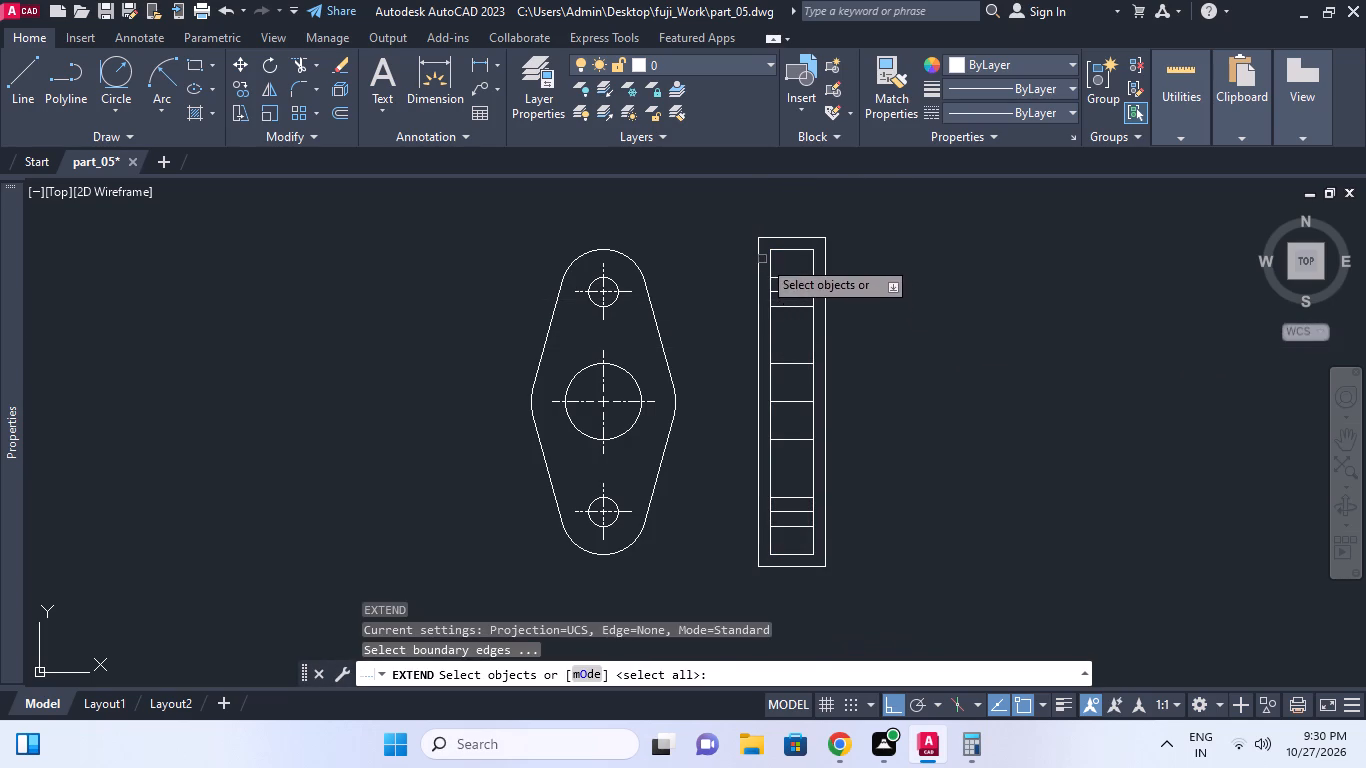
{"action": "left_click", "coordinate": [762, 258]}
{"action": "key", "text": "space"}
{"action": "left_click", "coordinate": [749, 259]}
{"action": "key", "text": "space"}
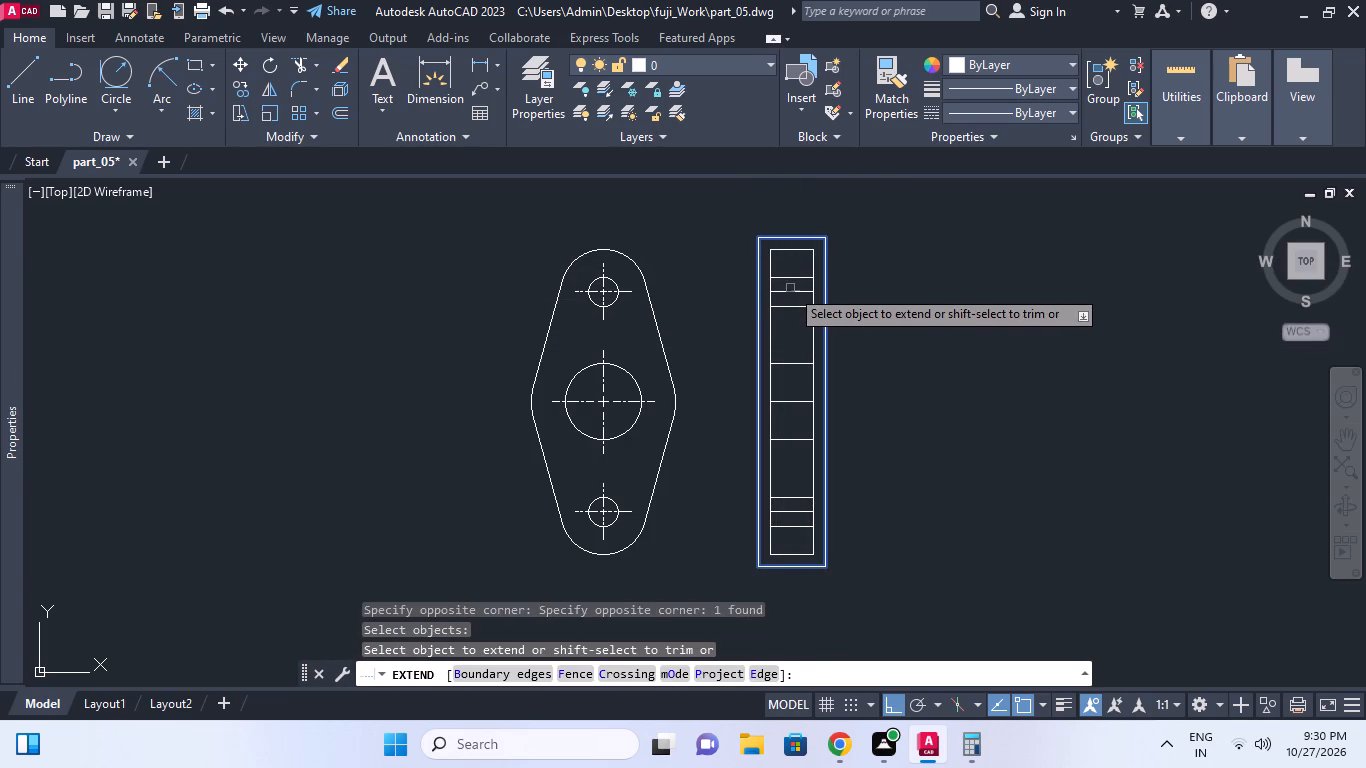
{"action": "left_click", "coordinate": [791, 289]}
{"action": "left_click", "coordinate": [800, 291]}
{"action": "left_click", "coordinate": [801, 403]}
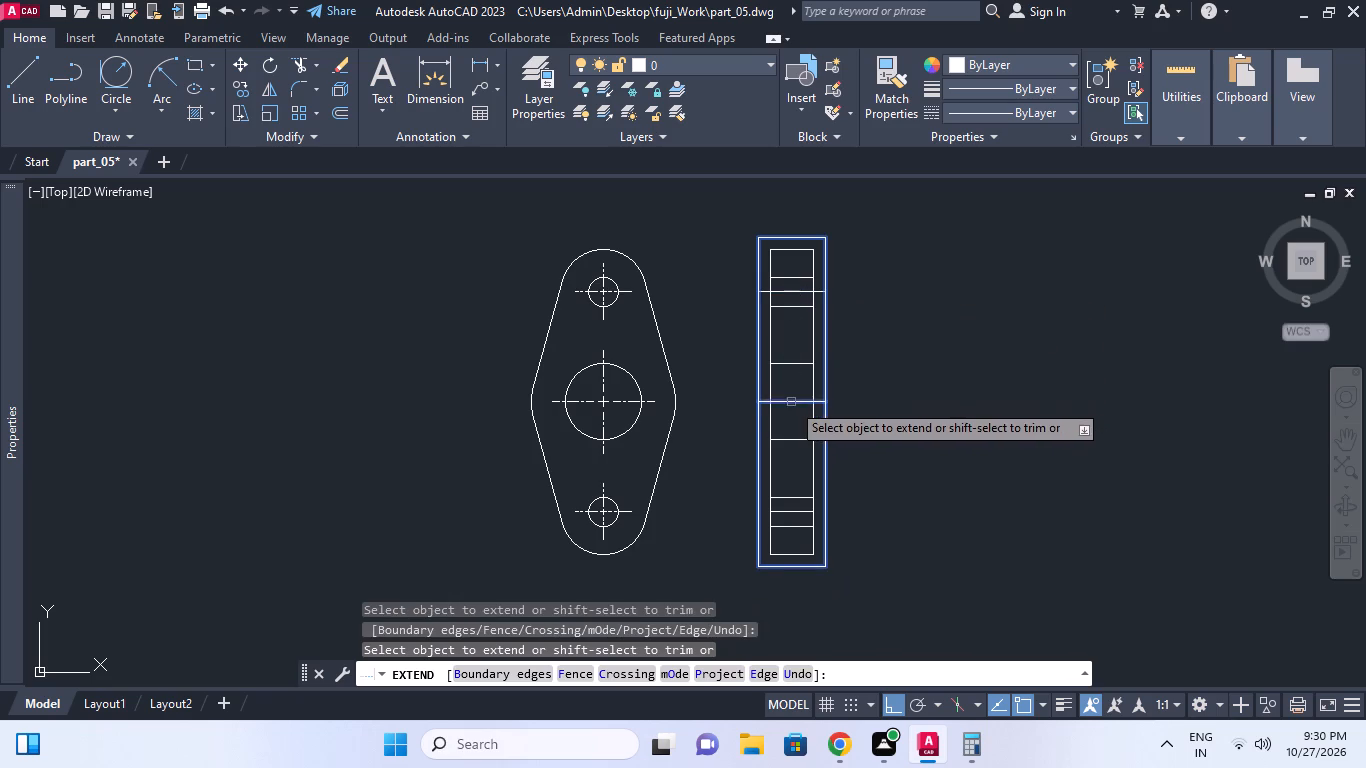
{"action": "left_click", "coordinate": [791, 402]}
{"action": "left_click", "coordinate": [796, 513]}
{"action": "left_click", "coordinate": [780, 513]}
{"action": "key", "text": "Escape"}
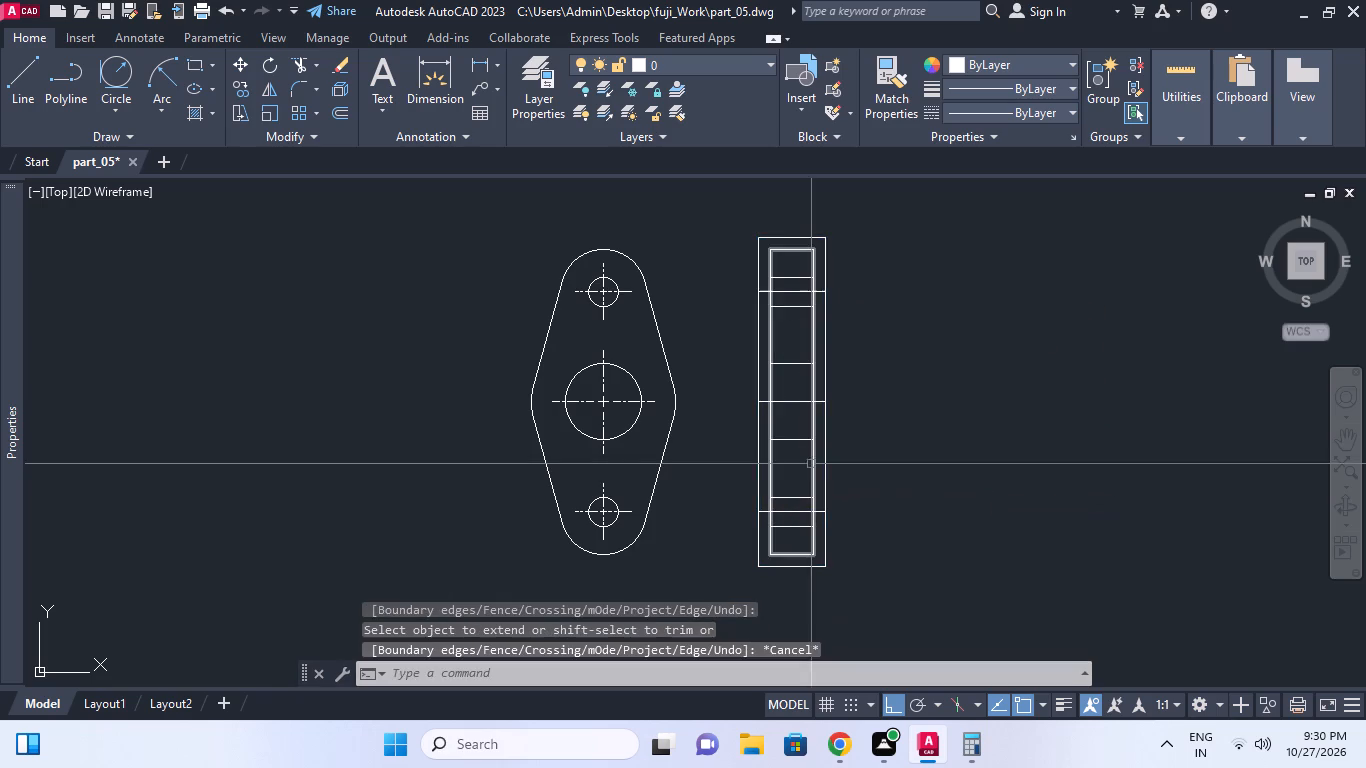
Erase the offset rectangle around the side view.
{"action": "left_click", "coordinate": [823, 444]}
{"action": "key", "text": "e"}
{"action": "key", "text": "space"}
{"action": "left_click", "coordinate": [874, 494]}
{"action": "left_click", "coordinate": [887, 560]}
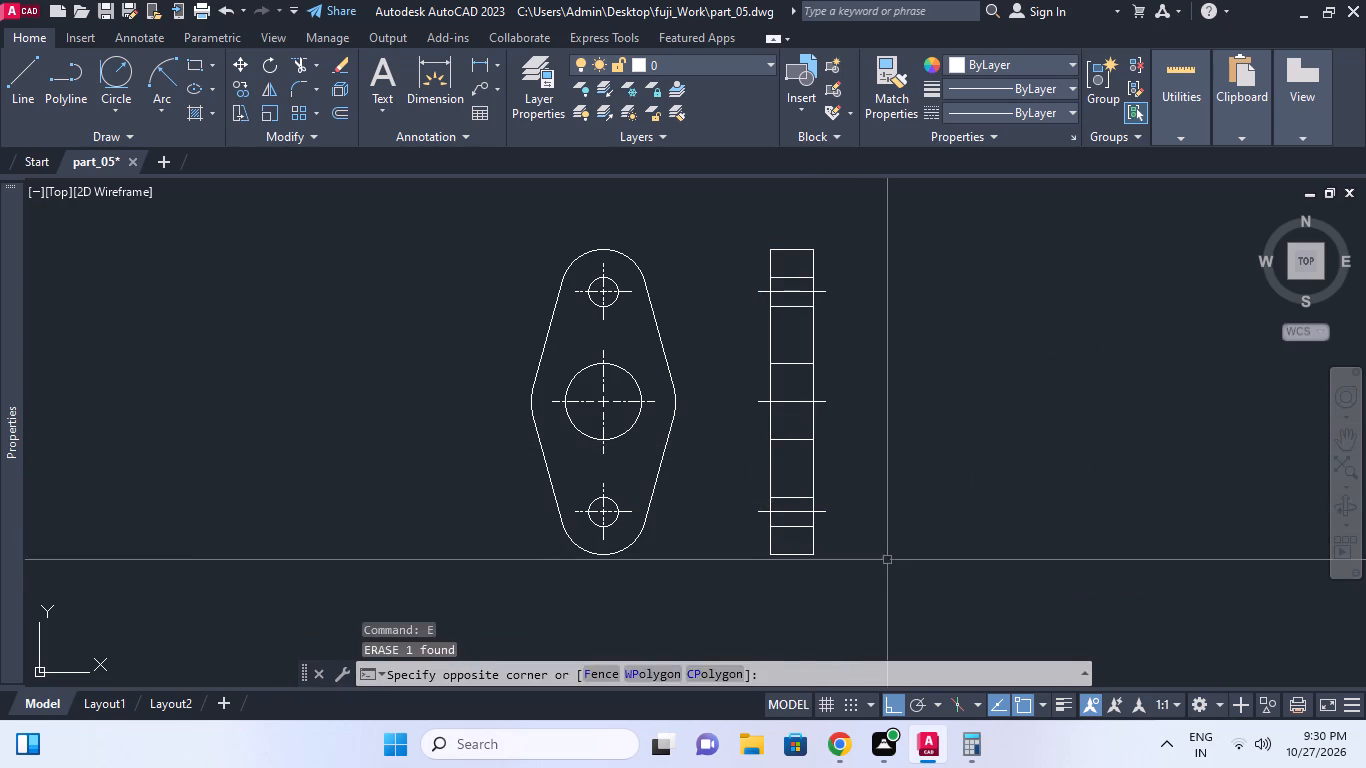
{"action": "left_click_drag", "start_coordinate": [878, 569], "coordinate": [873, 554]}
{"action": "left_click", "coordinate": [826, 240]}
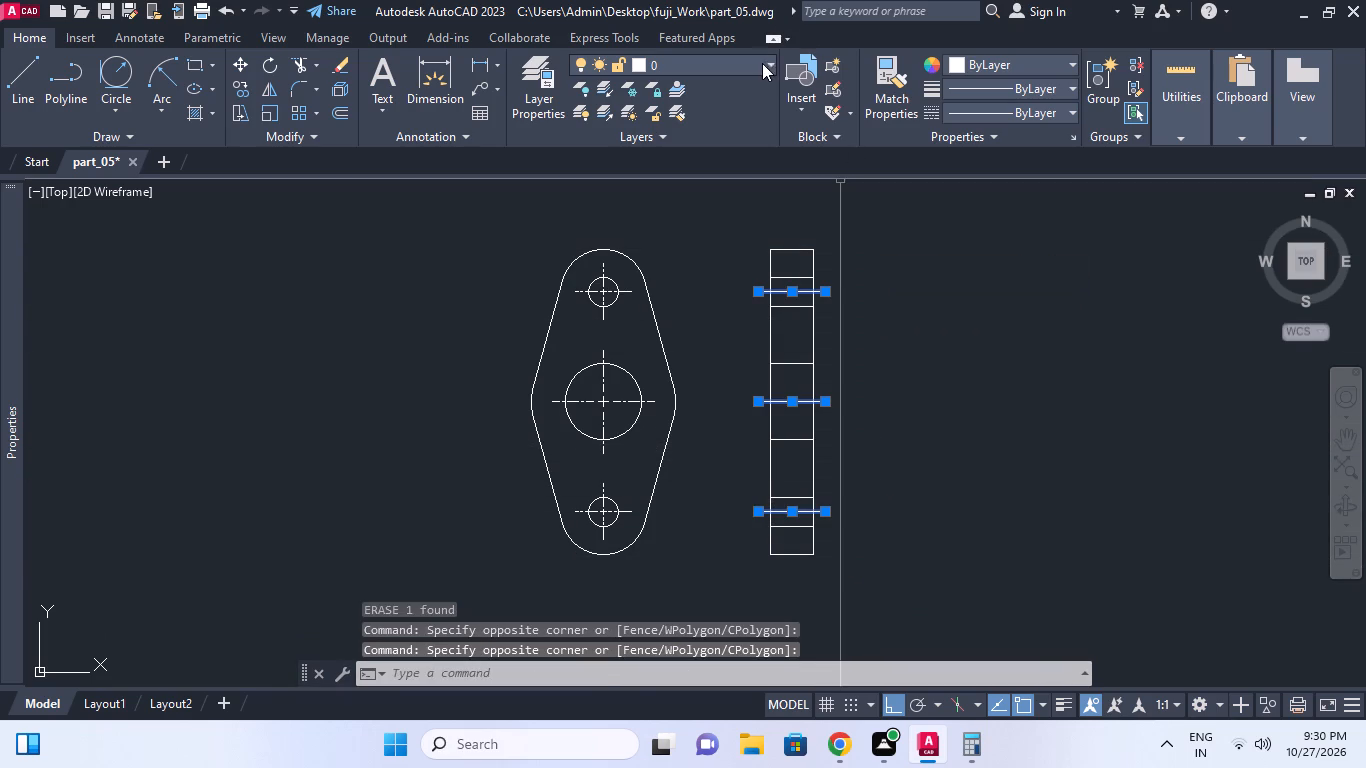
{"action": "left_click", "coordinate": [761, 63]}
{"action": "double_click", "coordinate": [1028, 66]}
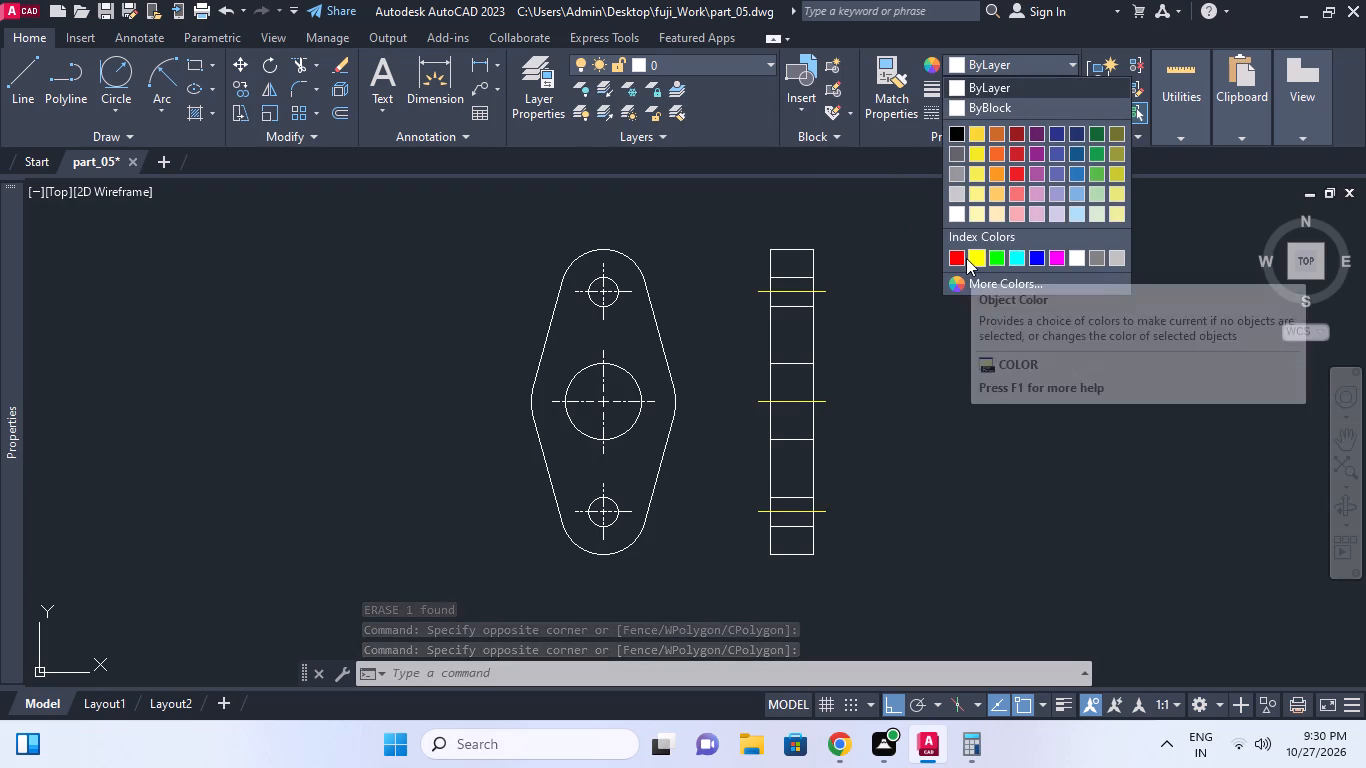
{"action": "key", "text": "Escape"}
Examine the line colours of the existing side view beside the square flange and compare them with the other flange views.
{"action": "scroll", "coordinate": [844, 316], "scroll_direction": "down", "scroll_amount": 2}
{"action": "middle_click_drag", "start_coordinate": [844, 326], "coordinate": [822, 398]}
{"action": "key", "text": "Escape"}
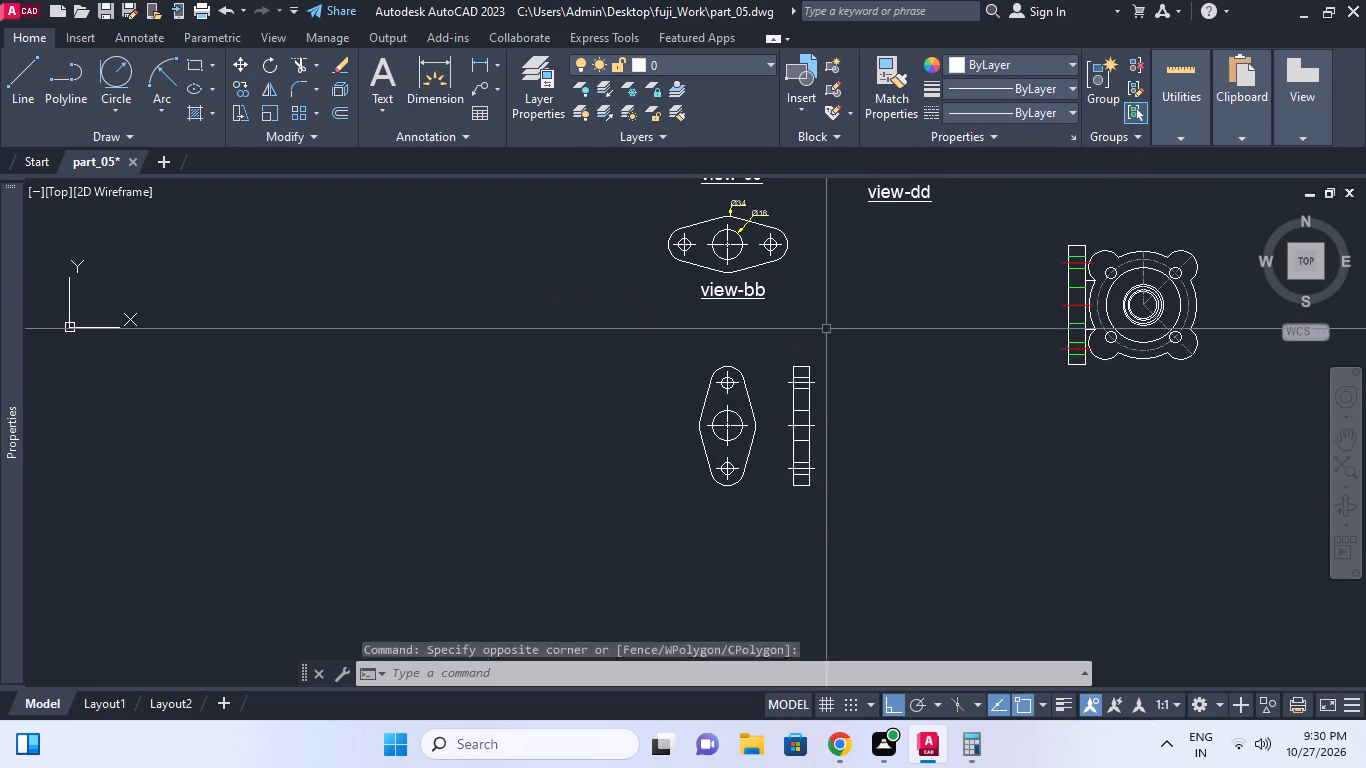
{"action": "scroll", "coordinate": [731, 301], "scroll_direction": "up", "scroll_amount": 1}
{"action": "scroll", "coordinate": [495, 339], "scroll_direction": "down", "scroll_amount": 1}
{"action": "middle_click_drag", "start_coordinate": [696, 349], "coordinate": [574, 365]}
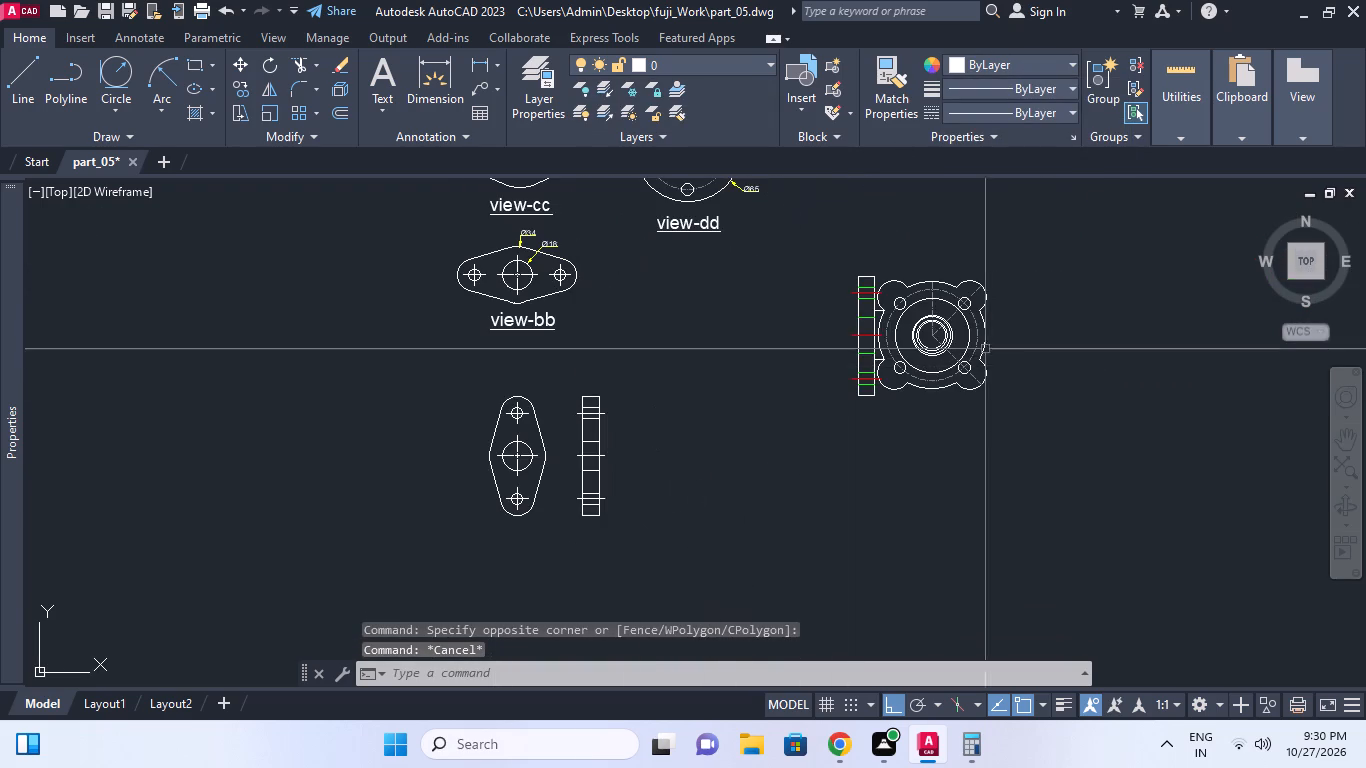
{"action": "scroll", "coordinate": [931, 349], "scroll_direction": "up", "scroll_amount": 2}
{"action": "left_click", "coordinate": [756, 321]}
{"action": "scroll", "coordinate": [746, 320], "scroll_direction": "down", "scroll_amount": 2}
{"action": "key", "text": "Escape"}
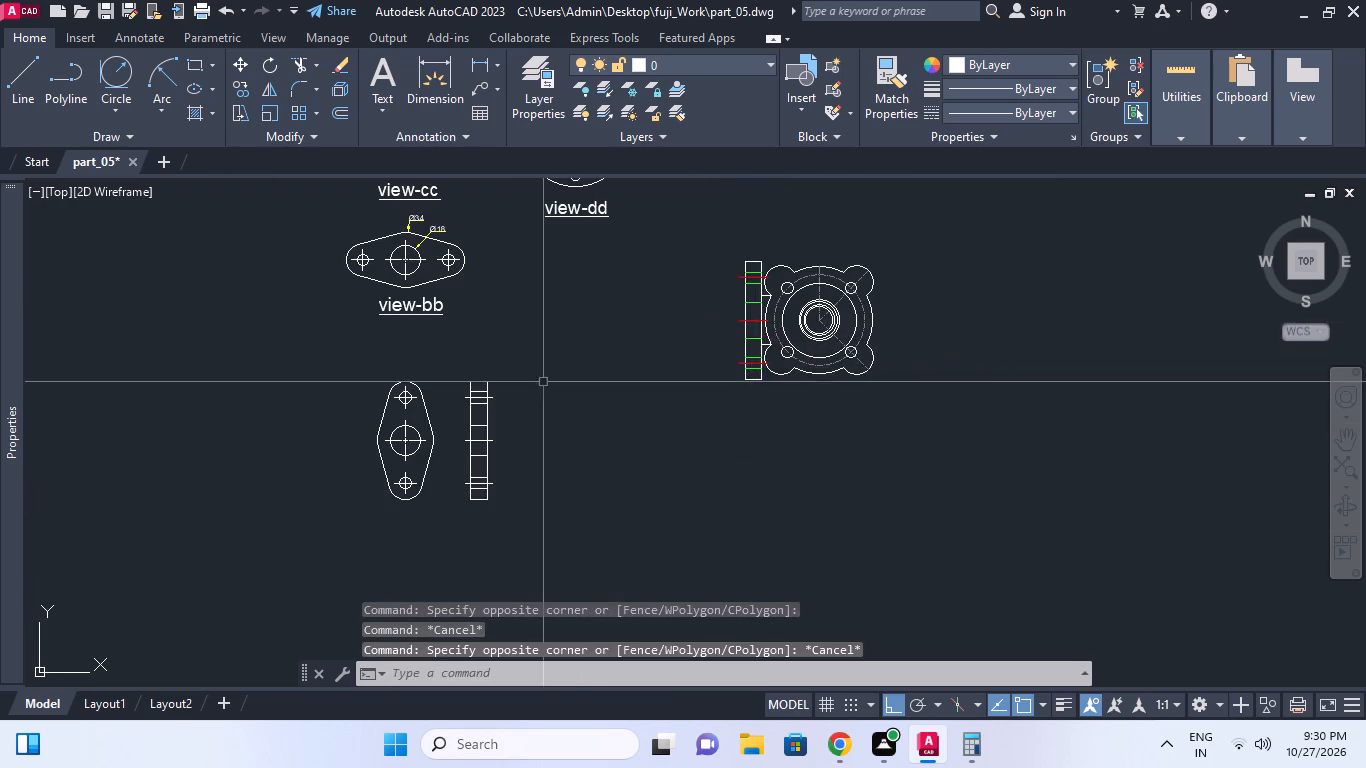
{"action": "middle_click_drag", "start_coordinate": [516, 395], "coordinate": [544, 451]}
{"action": "scroll", "coordinate": [516, 400], "scroll_direction": "down", "scroll_amount": 1}
{"action": "scroll", "coordinate": [581, 290], "scroll_direction": "up", "scroll_amount": 3}
{"action": "middle_click_drag", "start_coordinate": [397, 322], "coordinate": [686, 322]}
{"action": "middle_click_drag", "start_coordinate": [677, 300], "coordinate": [649, 219]}
{"action": "scroll", "coordinate": [676, 293], "scroll_direction": "down", "scroll_amount": 2}
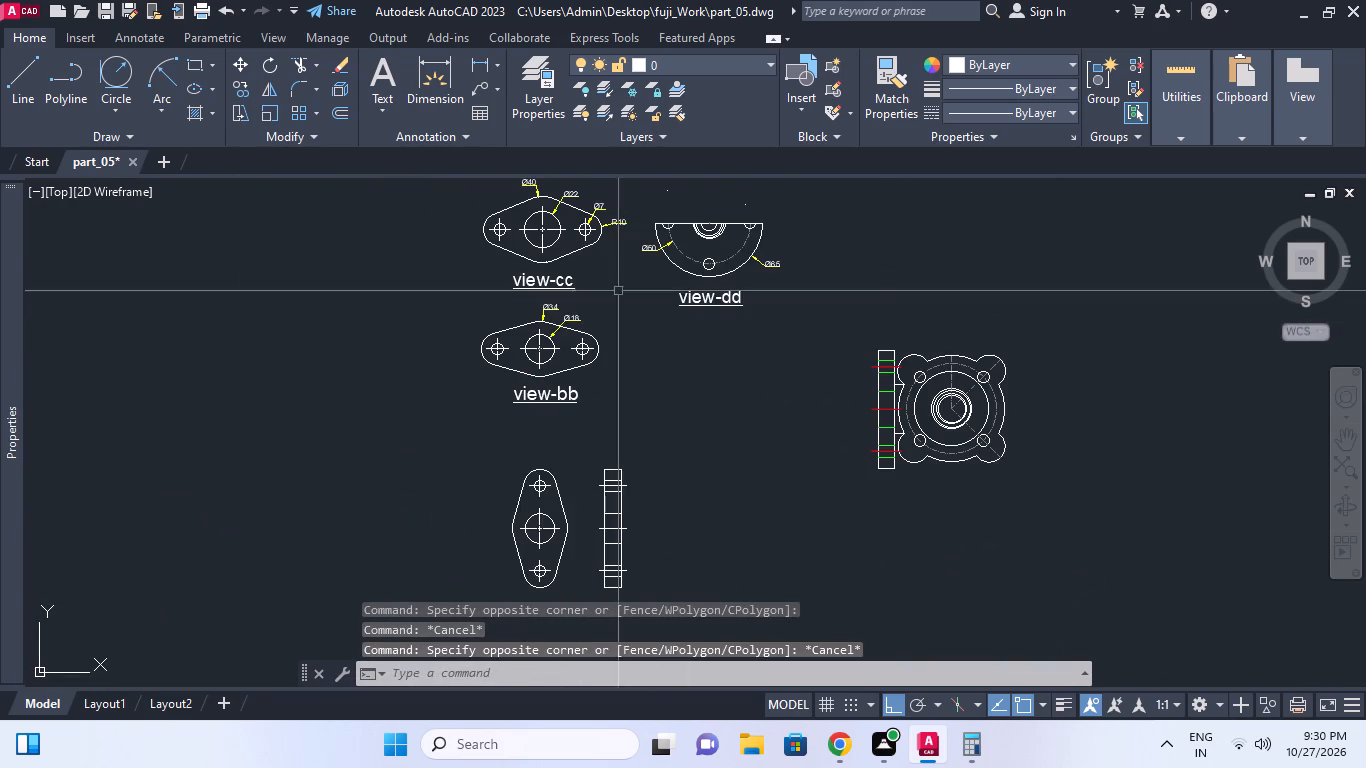
{"action": "middle_click_drag", "start_coordinate": [724, 380], "coordinate": [821, 383]}
{"action": "scroll", "coordinate": [821, 383], "scroll_direction": "down", "scroll_amount": 2}
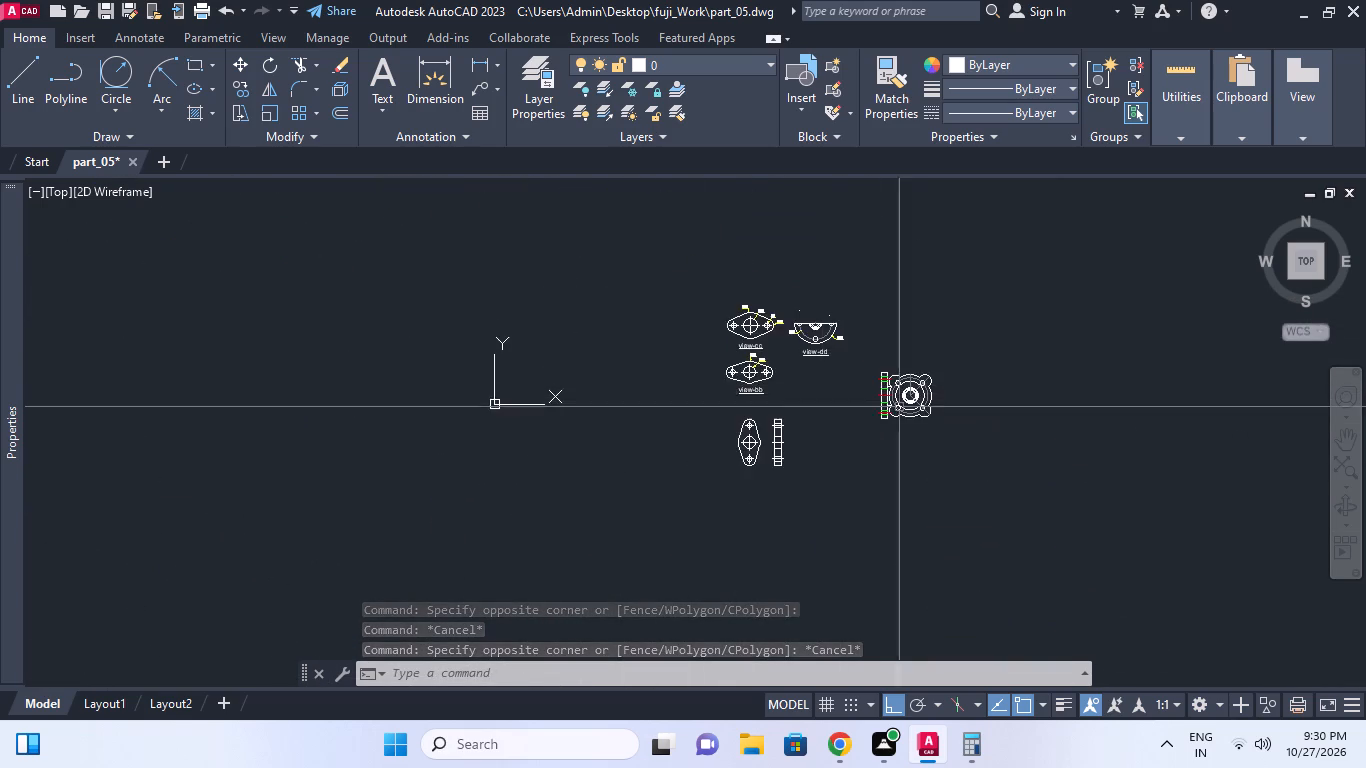
{"action": "scroll", "coordinate": [911, 409], "scroll_direction": "up", "scroll_amount": 3}
{"action": "middle_click_drag", "start_coordinate": [621, 355], "coordinate": [777, 504]}
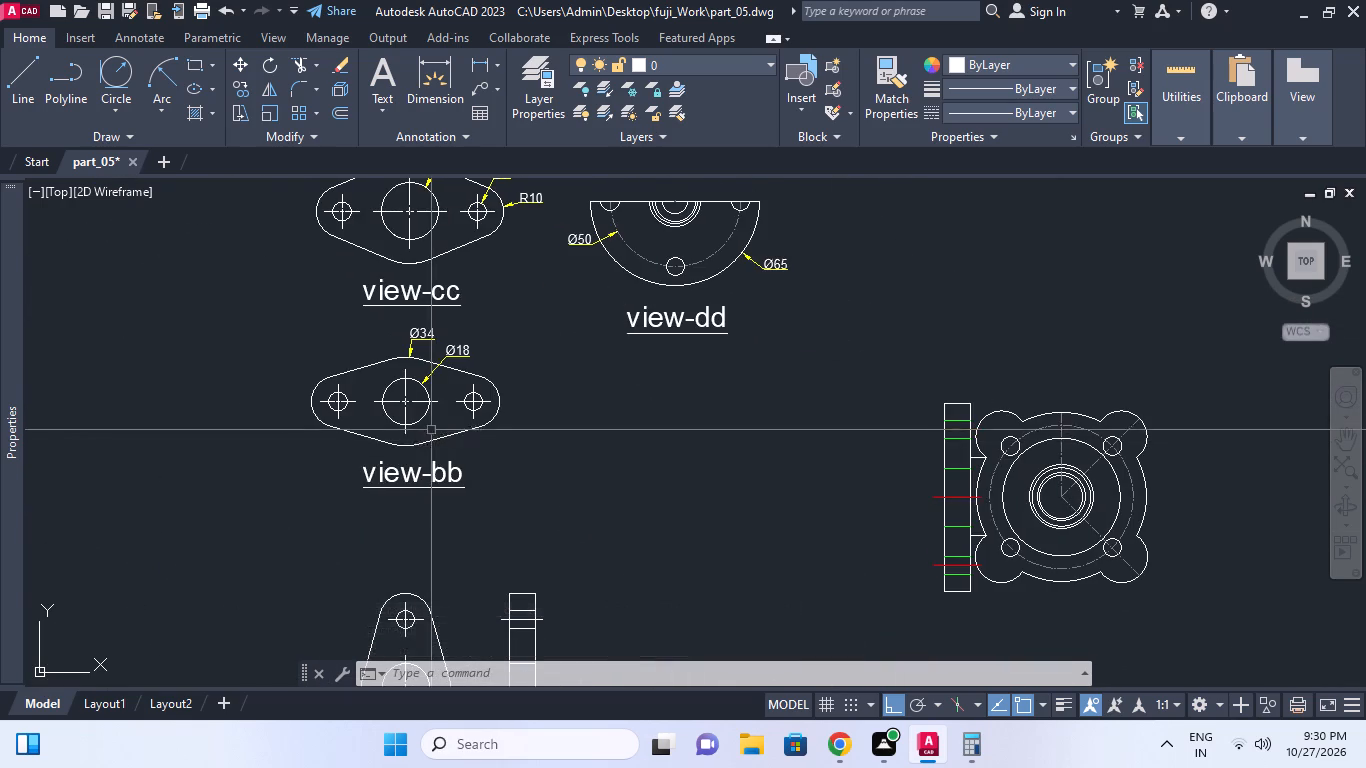
Set the colour of the centre mark in view-bb's central hole to red.
{"action": "scroll", "coordinate": [430, 427], "scroll_direction": "up", "scroll_amount": 3}
{"action": "left_click", "coordinate": [392, 440]}
{"action": "left_click", "coordinate": [333, 439]}
{"action": "left_click", "coordinate": [322, 435]}
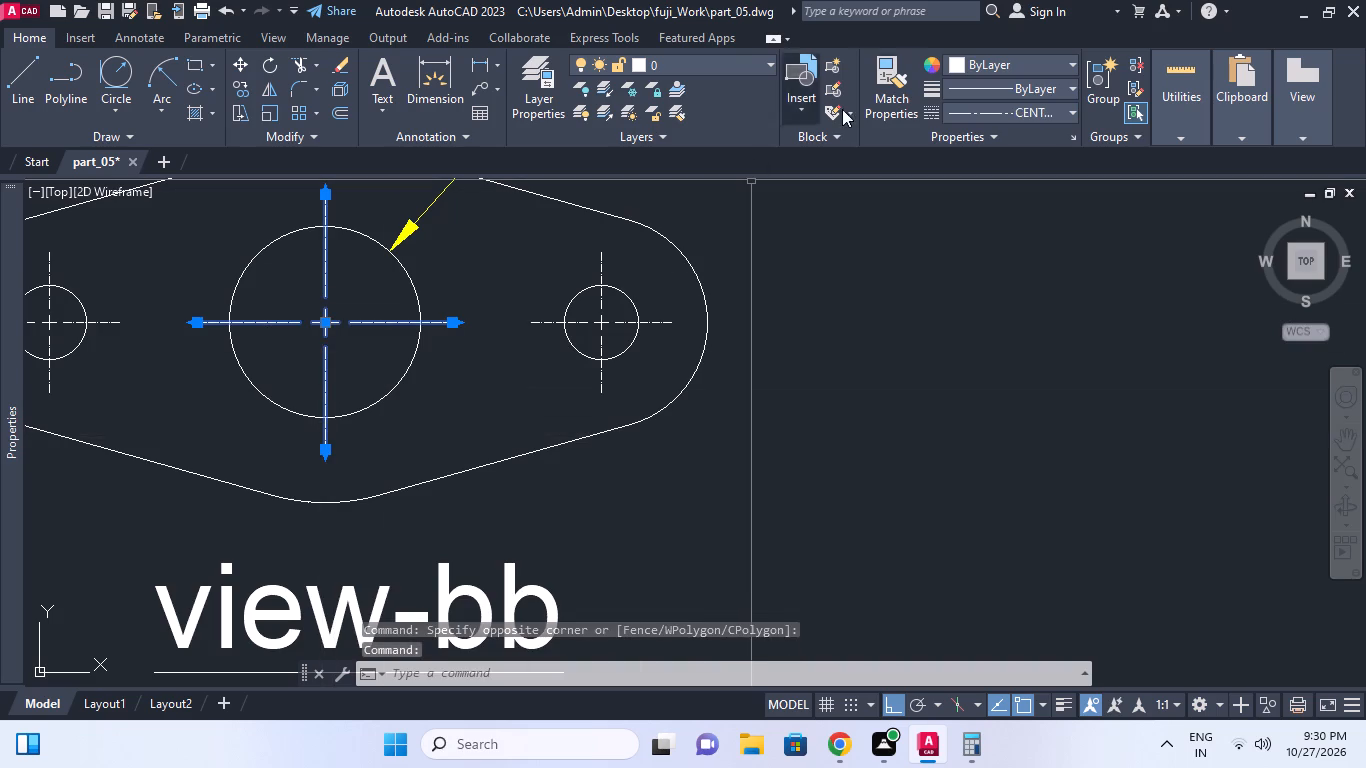
{"action": "left_click", "coordinate": [1003, 72]}
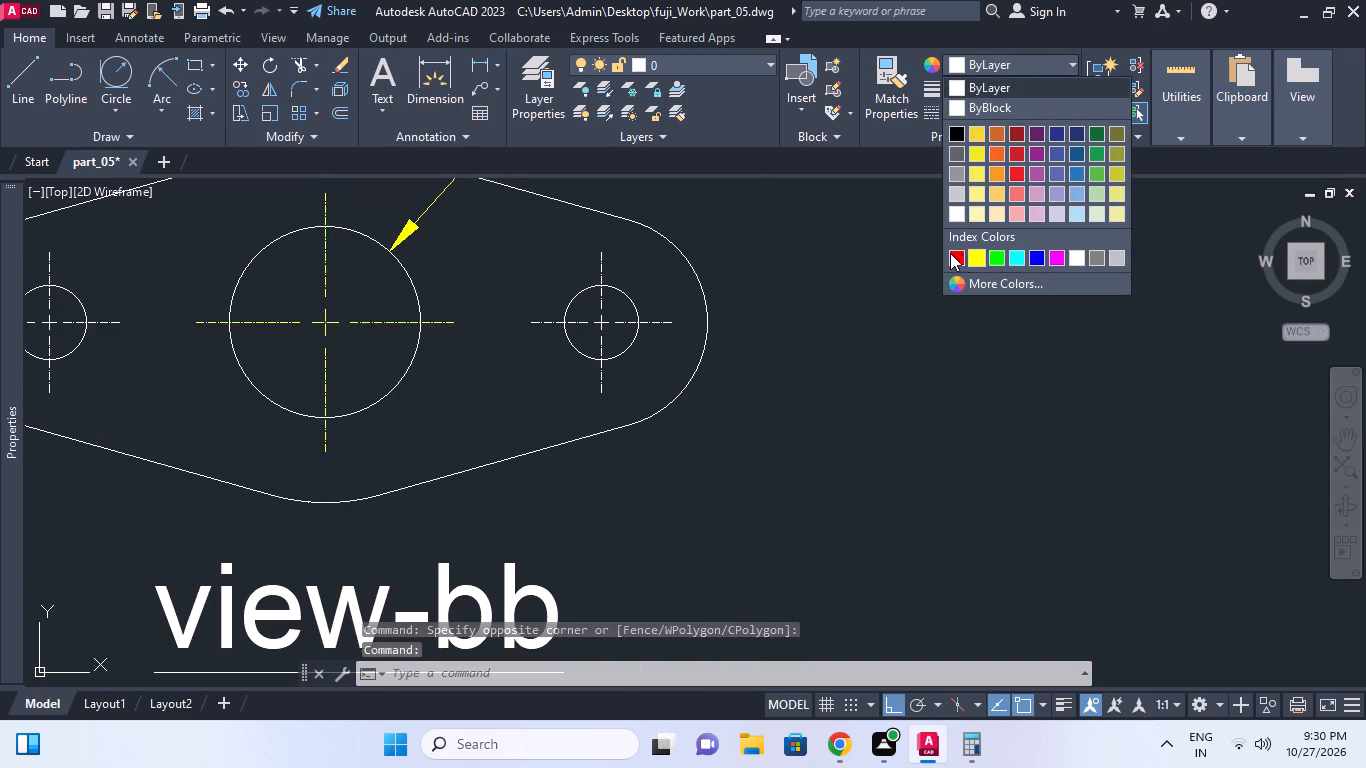
{"action": "left_click", "coordinate": [949, 252]}
Match the red centre mark's properties onto the centre mark of view-bb's right-hand bolt hole.
{"action": "scroll", "coordinate": [696, 341], "scroll_direction": "down", "scroll_amount": 1}
{"action": "middle_click_drag", "start_coordinate": [729, 331], "coordinate": [783, 309]}
{"action": "key", "text": "m"}
{"action": "key", "text": "a"}
{"action": "key", "text": "space"}
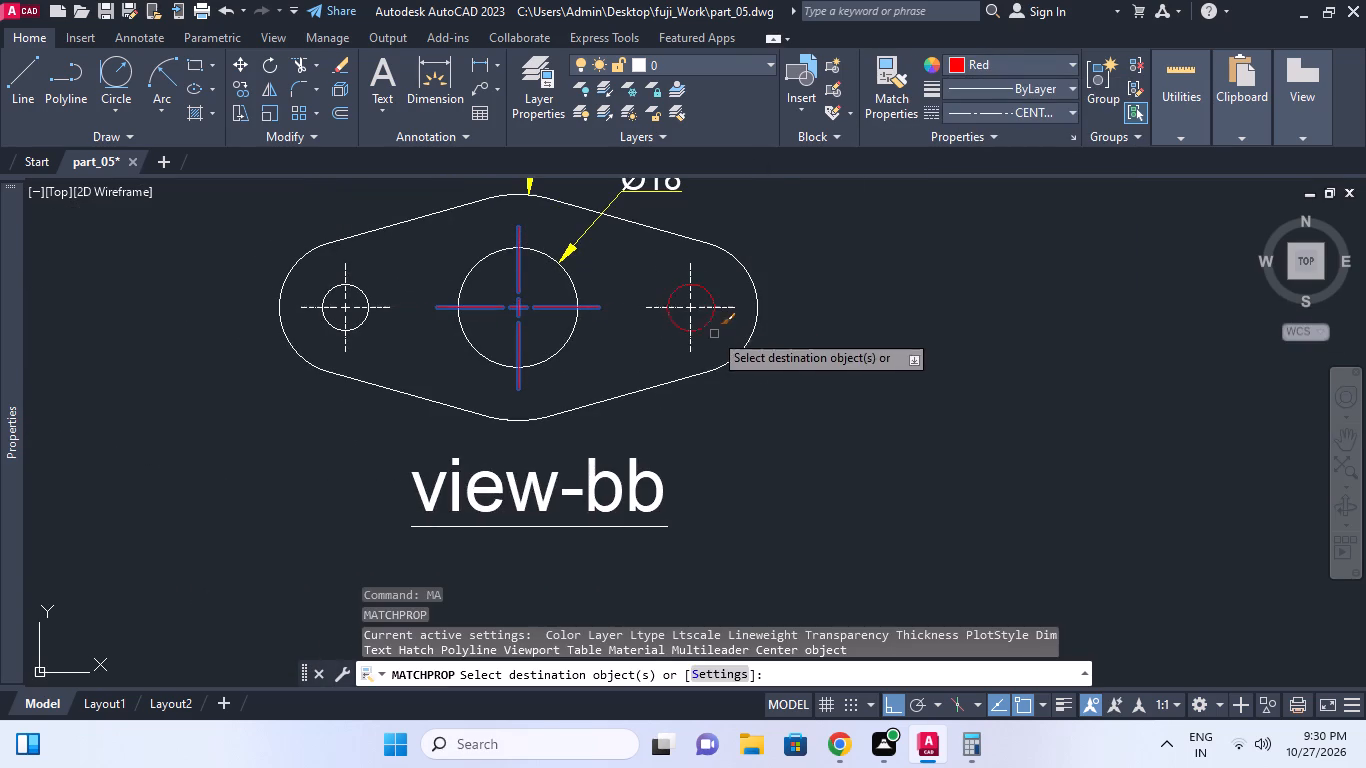
{"action": "left_click", "coordinate": [722, 307]}
{"action": "left_click", "coordinate": [350, 342]}
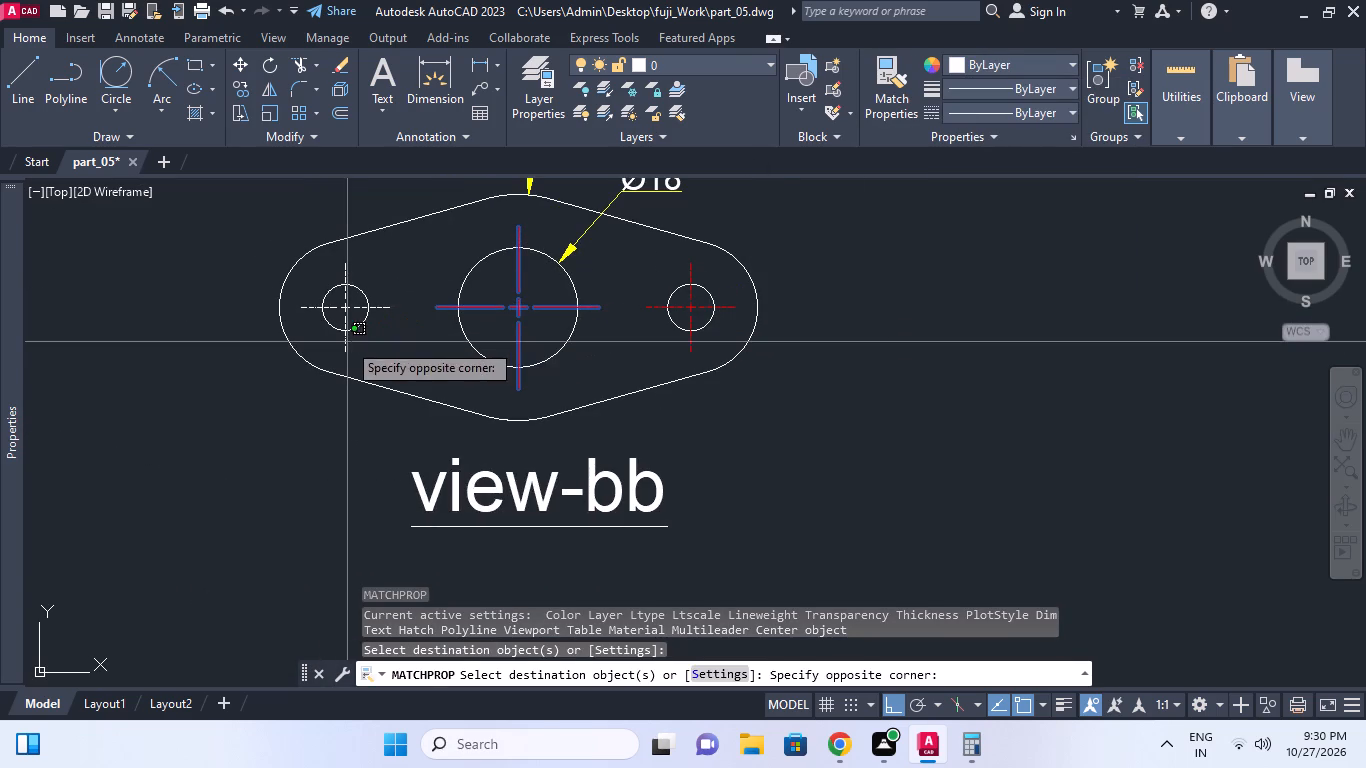
{"action": "double_click", "coordinate": [346, 342]}
Match the red centre-mark properties onto the centre marks of all three holes in view-cc.
{"action": "scroll", "coordinate": [354, 349], "scroll_direction": "down", "scroll_amount": 2}
{"action": "middle_click_drag", "start_coordinate": [493, 413], "coordinate": [550, 456]}
{"action": "scroll", "coordinate": [518, 436], "scroll_direction": "down", "scroll_amount": 1}
{"action": "scroll", "coordinate": [496, 334], "scroll_direction": "up", "scroll_amount": 3}
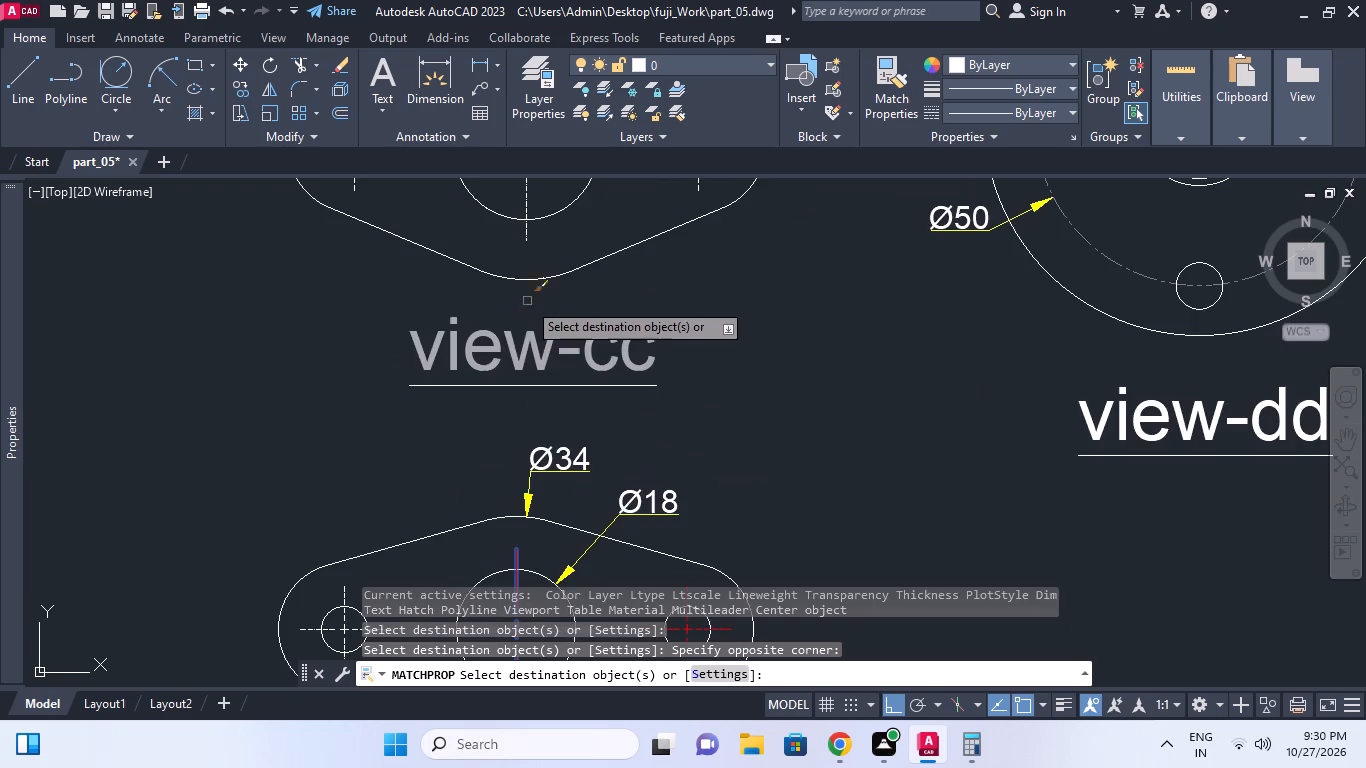
{"action": "left_click", "coordinate": [556, 257]}
{"action": "left_click", "coordinate": [504, 240]}
{"action": "middle_click_drag", "start_coordinate": [598, 286], "coordinate": [638, 401]}
{"action": "scroll", "coordinate": [632, 407], "scroll_direction": "down", "scroll_amount": 1}
{"action": "left_click", "coordinate": [712, 332]}
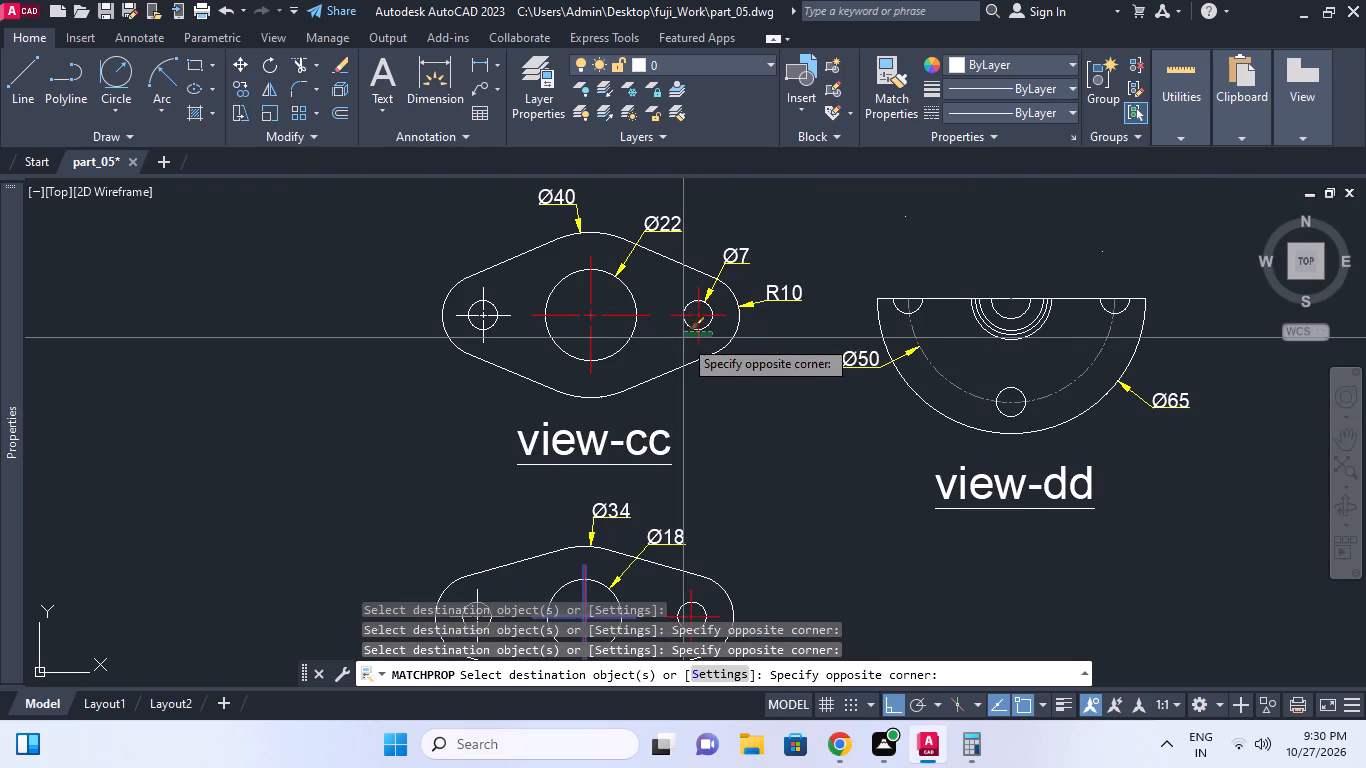
{"action": "left_click", "coordinate": [683, 338]}
{"action": "left_click", "coordinate": [482, 341]}
Match the red centre-mark properties onto the centre mark of view-bb's left-hand bolt hole.
{"action": "middle_click_drag", "start_coordinate": [619, 371], "coordinate": [619, 360]}
{"action": "middle_click_drag", "start_coordinate": [704, 381], "coordinate": [789, 269]}
{"action": "middle_click_drag", "start_coordinate": [691, 414], "coordinate": [725, 230]}
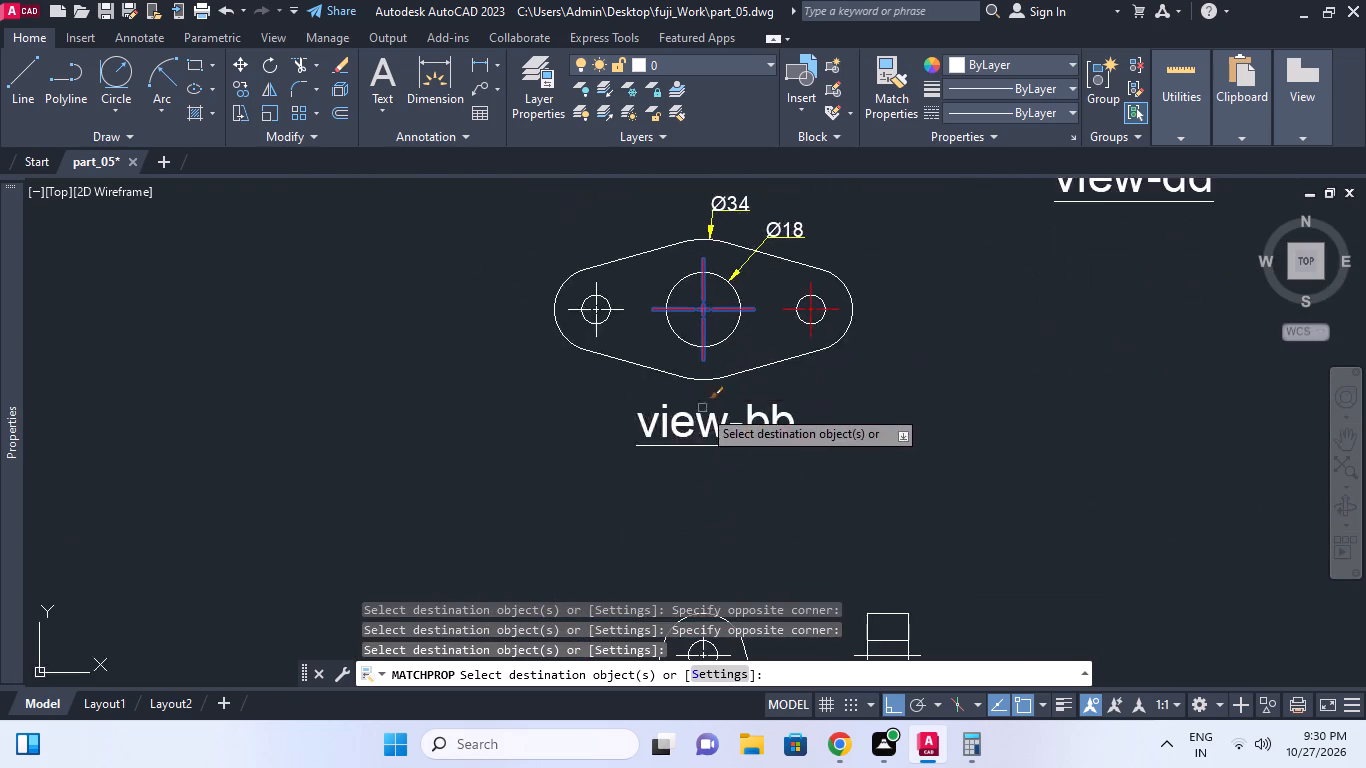
{"action": "middle_click_drag", "start_coordinate": [701, 421], "coordinate": [701, 277]}
{"action": "middle_click_drag", "start_coordinate": [575, 239], "coordinate": [594, 354]}
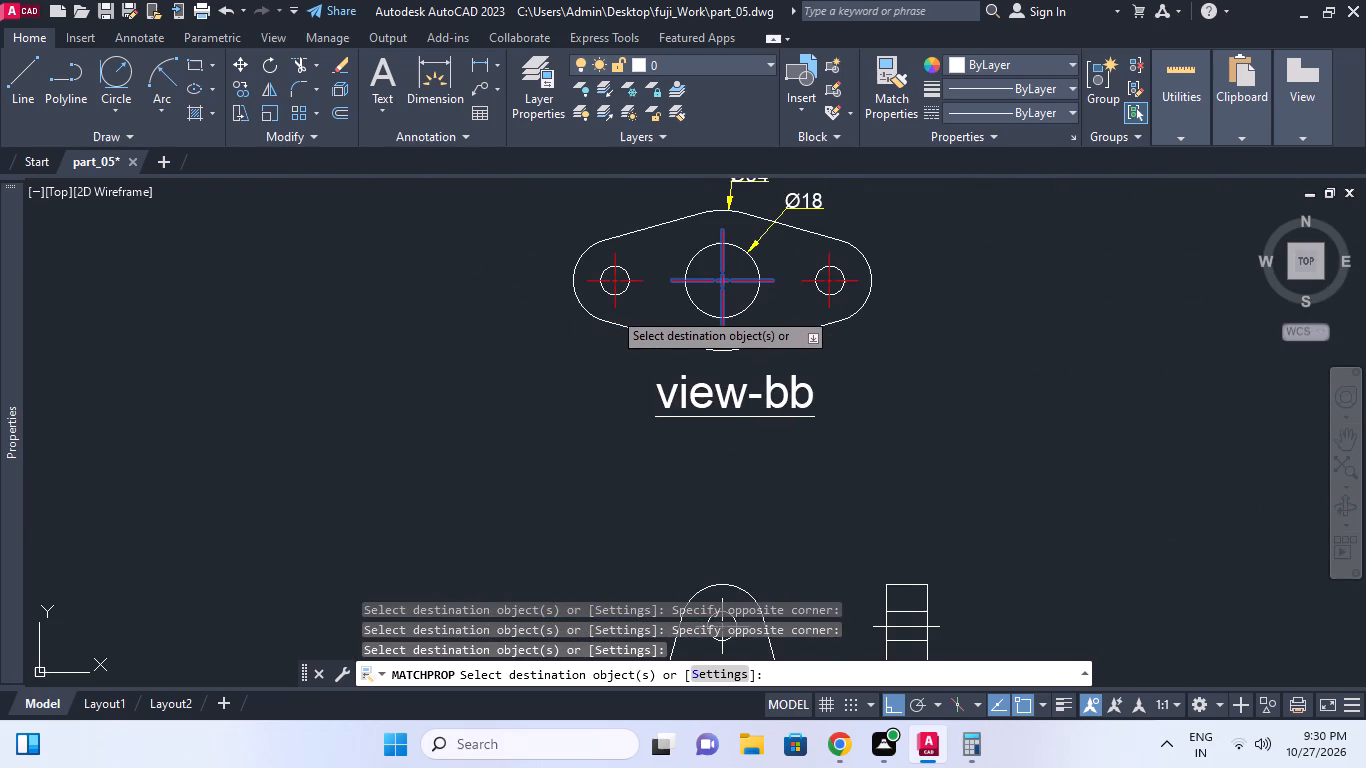
{"action": "left_click", "coordinate": [612, 310]}
Match the red centre-mark properties onto the three hole centre marks of the rotated view-bb copy.
{"action": "middle_click_drag", "start_coordinate": [668, 364], "coordinate": [684, 282]}
{"action": "scroll", "coordinate": [677, 314], "scroll_direction": "down", "scroll_amount": 1}
{"action": "middle_click_drag", "start_coordinate": [689, 417], "coordinate": [721, 324]}
{"action": "scroll", "coordinate": [755, 475], "scroll_direction": "up", "scroll_amount": 3}
{"action": "left_click", "coordinate": [802, 542]}
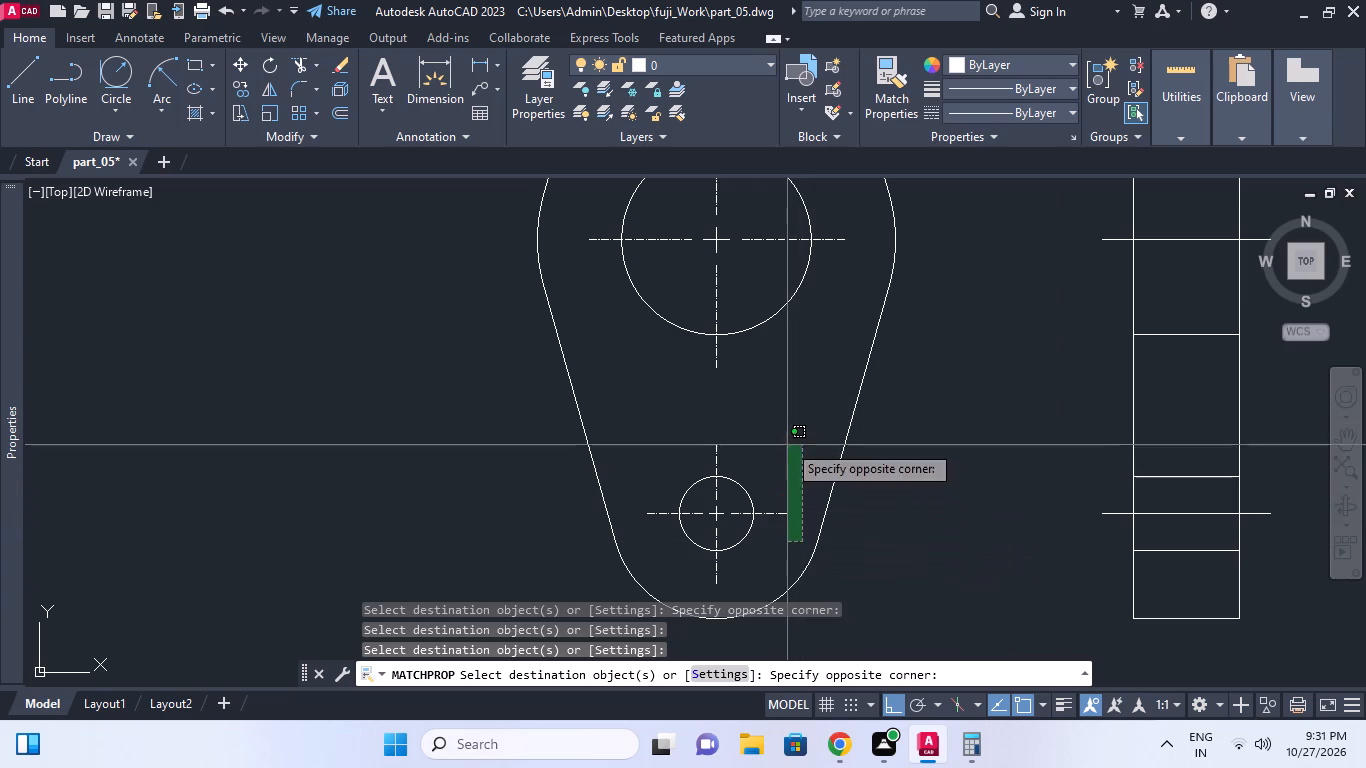
{"action": "left_click", "coordinate": [787, 443]}
{"action": "left_click", "coordinate": [804, 517]}
{"action": "left_click", "coordinate": [775, 489]}
{"action": "middle_click_drag", "start_coordinate": [813, 410], "coordinate": [813, 464]}
{"action": "left_click", "coordinate": [839, 301]}
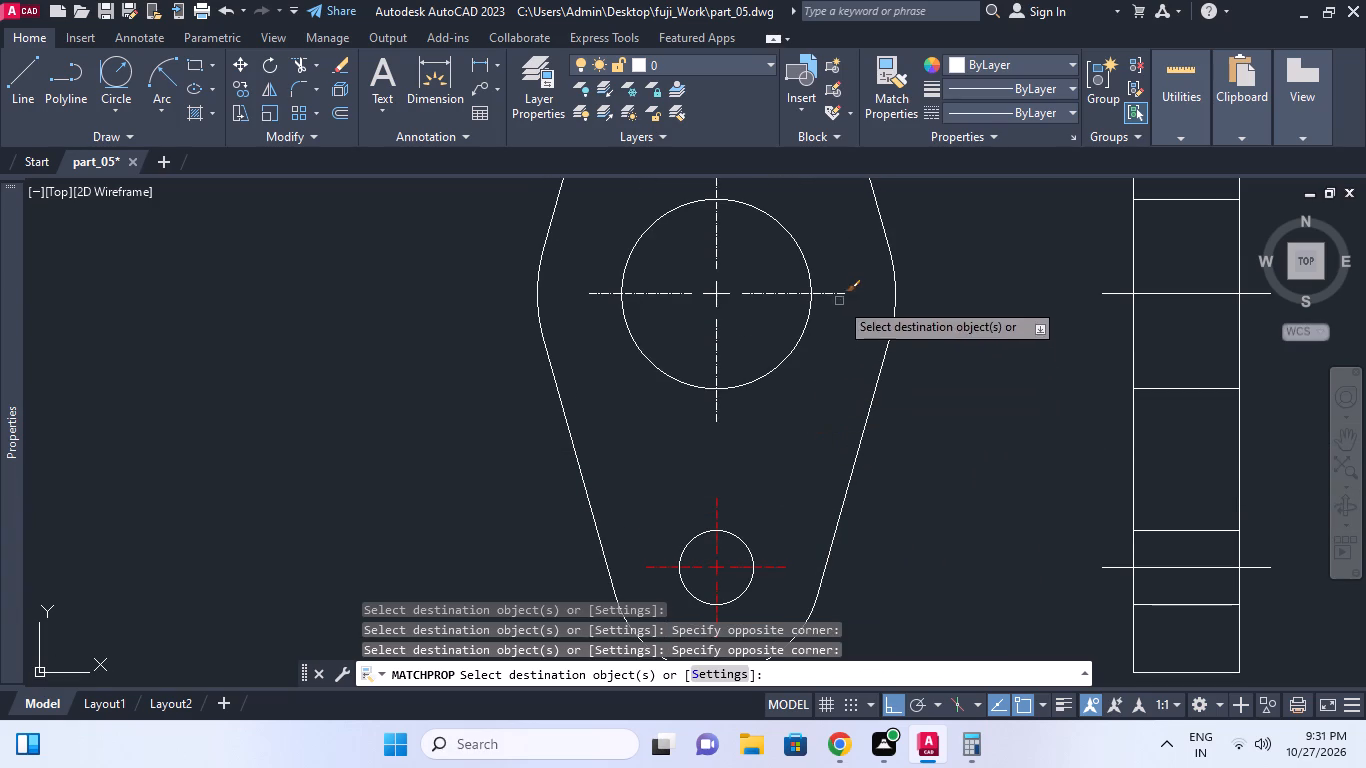
{"action": "left_click", "coordinate": [839, 278]}
{"action": "middle_click_drag", "start_coordinate": [839, 277], "coordinate": [830, 452]}
{"action": "scroll", "coordinate": [824, 317], "scroll_direction": "down", "scroll_amount": 1}
{"action": "left_click", "coordinate": [791, 247]}
{"action": "left_click", "coordinate": [785, 220]}
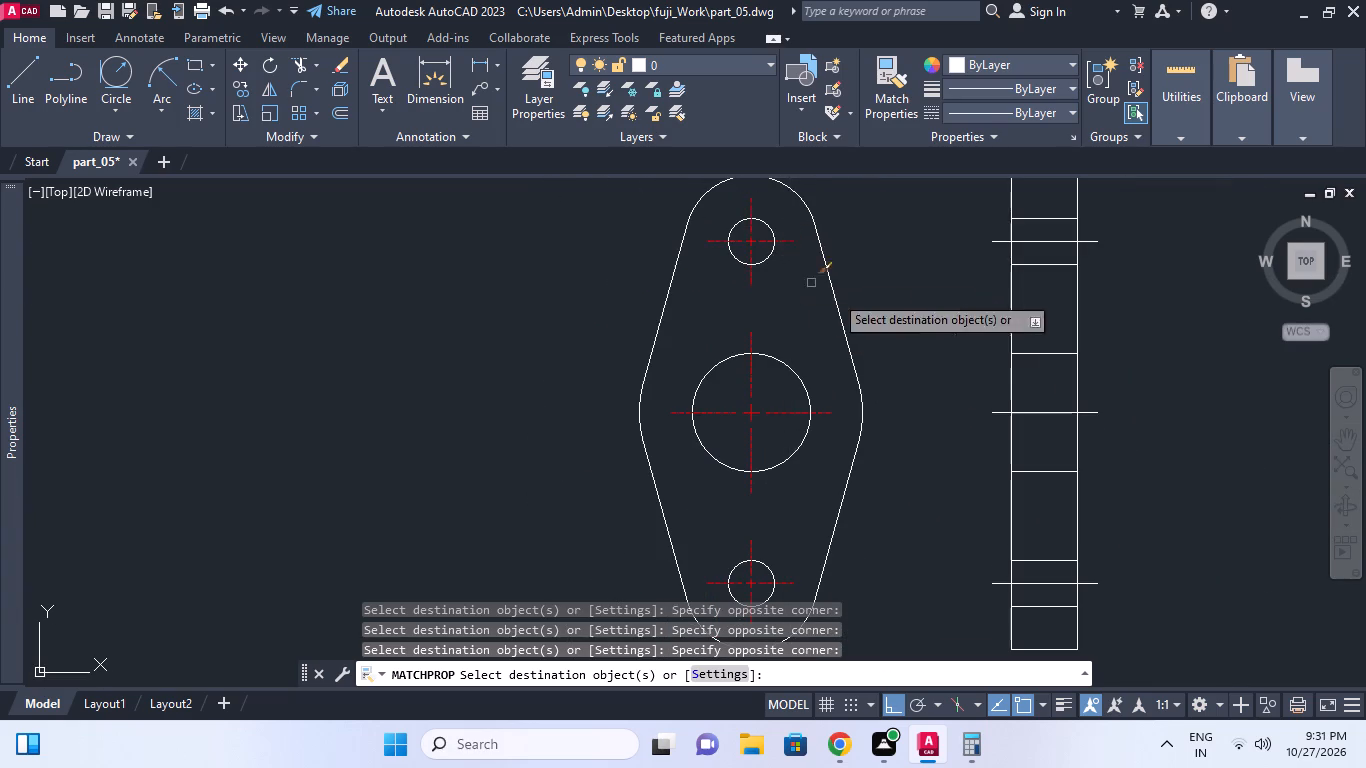
Match the red centre-mark properties onto the three extended centre lines of the side view.
{"action": "scroll", "coordinate": [890, 322], "scroll_direction": "down", "scroll_amount": 1}
{"action": "middle_click", "coordinate": [890, 322]}
{"action": "left_click_drag", "start_coordinate": [1074, 550], "coordinate": [1066, 534]}
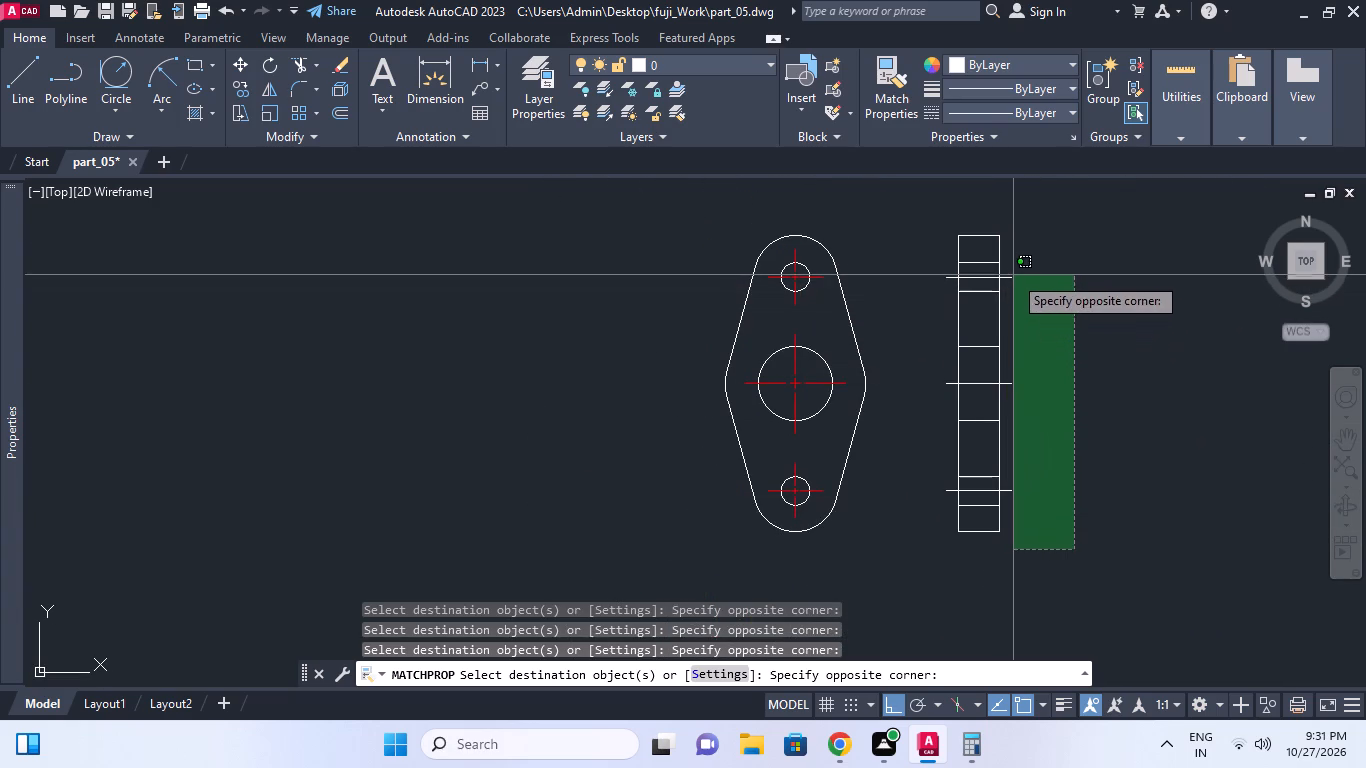
{"action": "left_click", "coordinate": [1013, 275]}
{"action": "left_click_drag", "start_coordinate": [1060, 517], "coordinate": [1053, 497]}
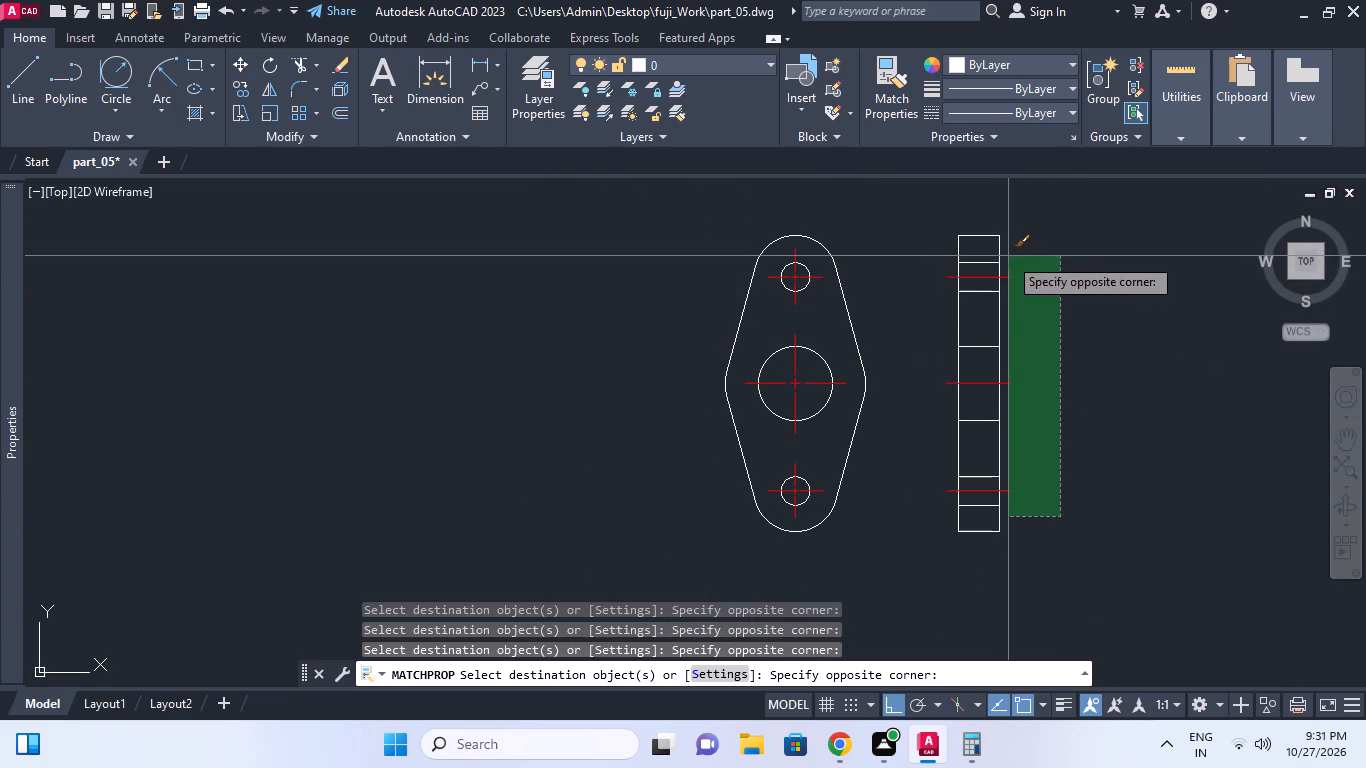
{"action": "left_click", "coordinate": [1008, 256]}
{"action": "right_click", "coordinate": [1100, 270]}
{"action": "left_click", "coordinate": [1172, 287]}
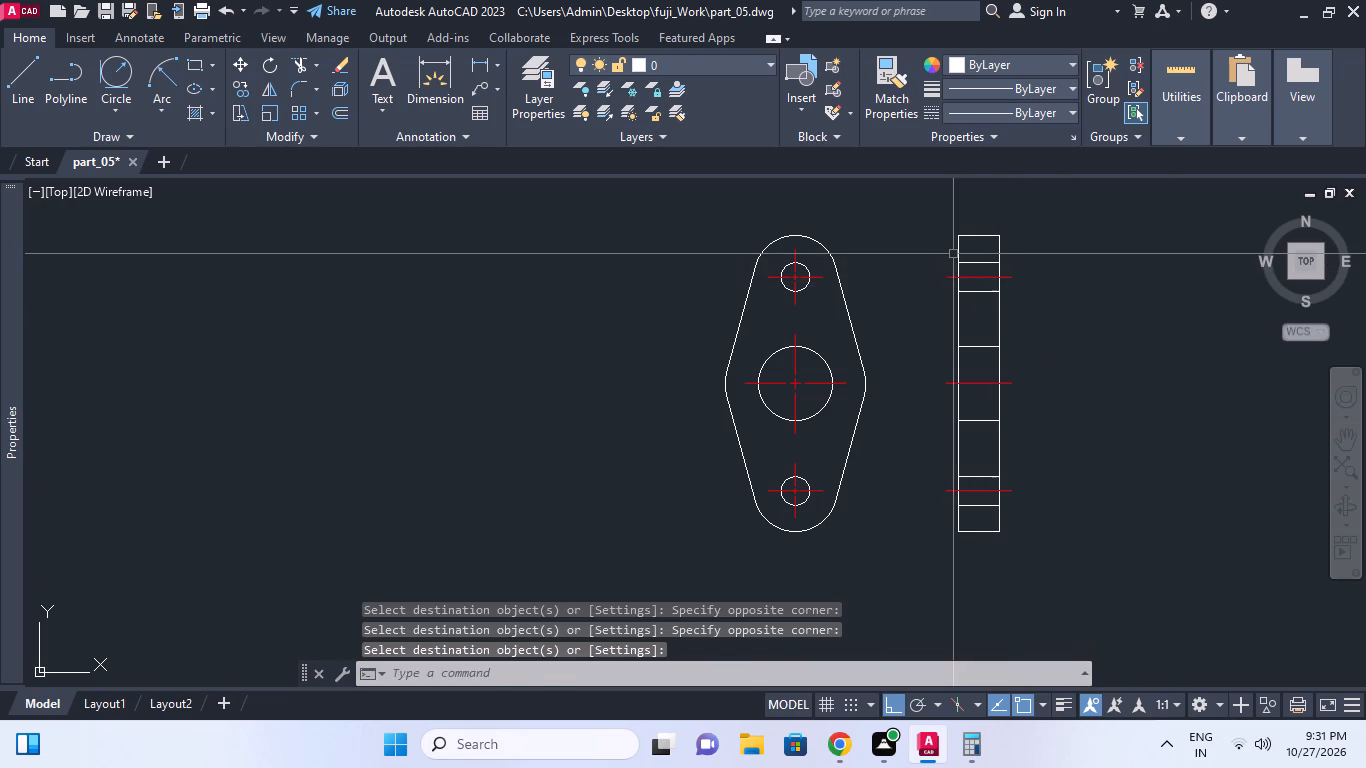
Set the colour of the six hole-edge lines inside the side view to green.
{"action": "left_click", "coordinate": [953, 254]}
{"action": "left_click", "coordinate": [1011, 519]}
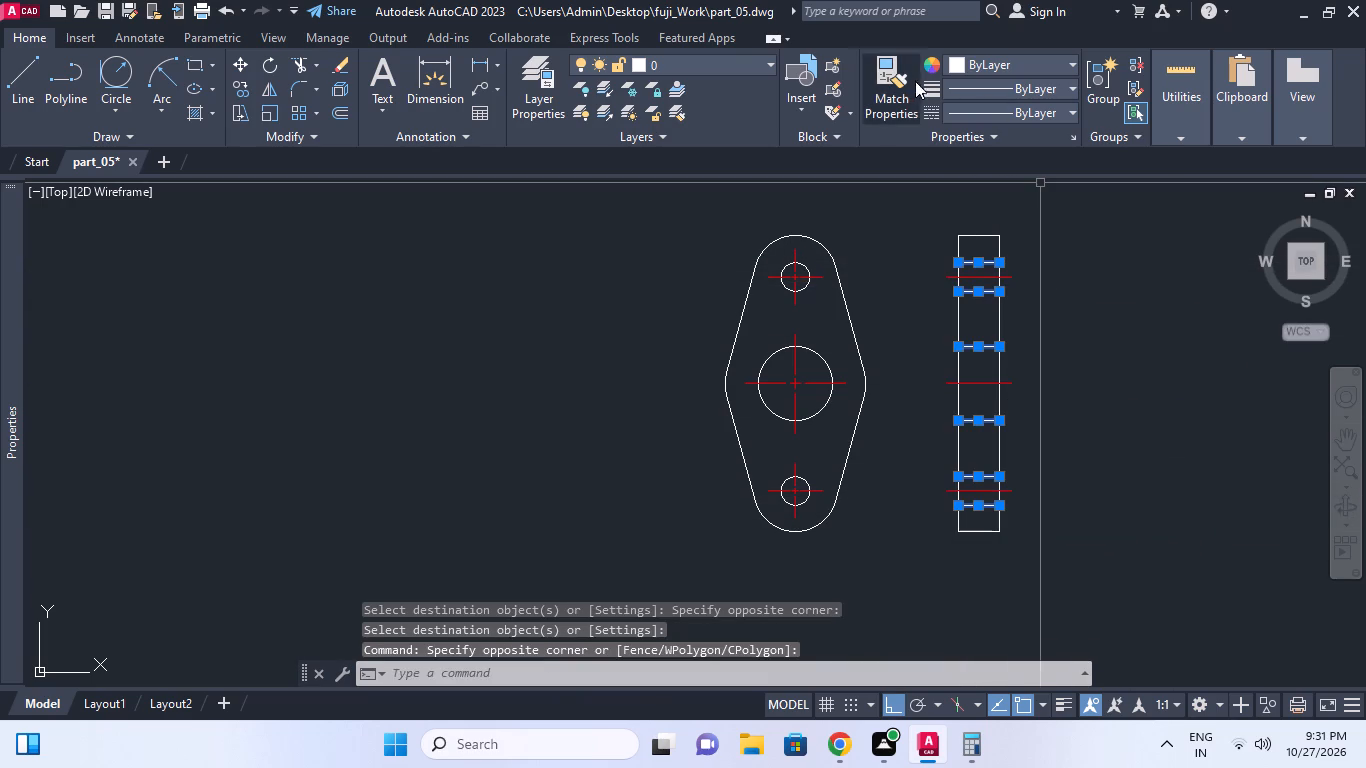
{"action": "left_click", "coordinate": [987, 71]}
{"action": "left_click", "coordinate": [997, 253]}
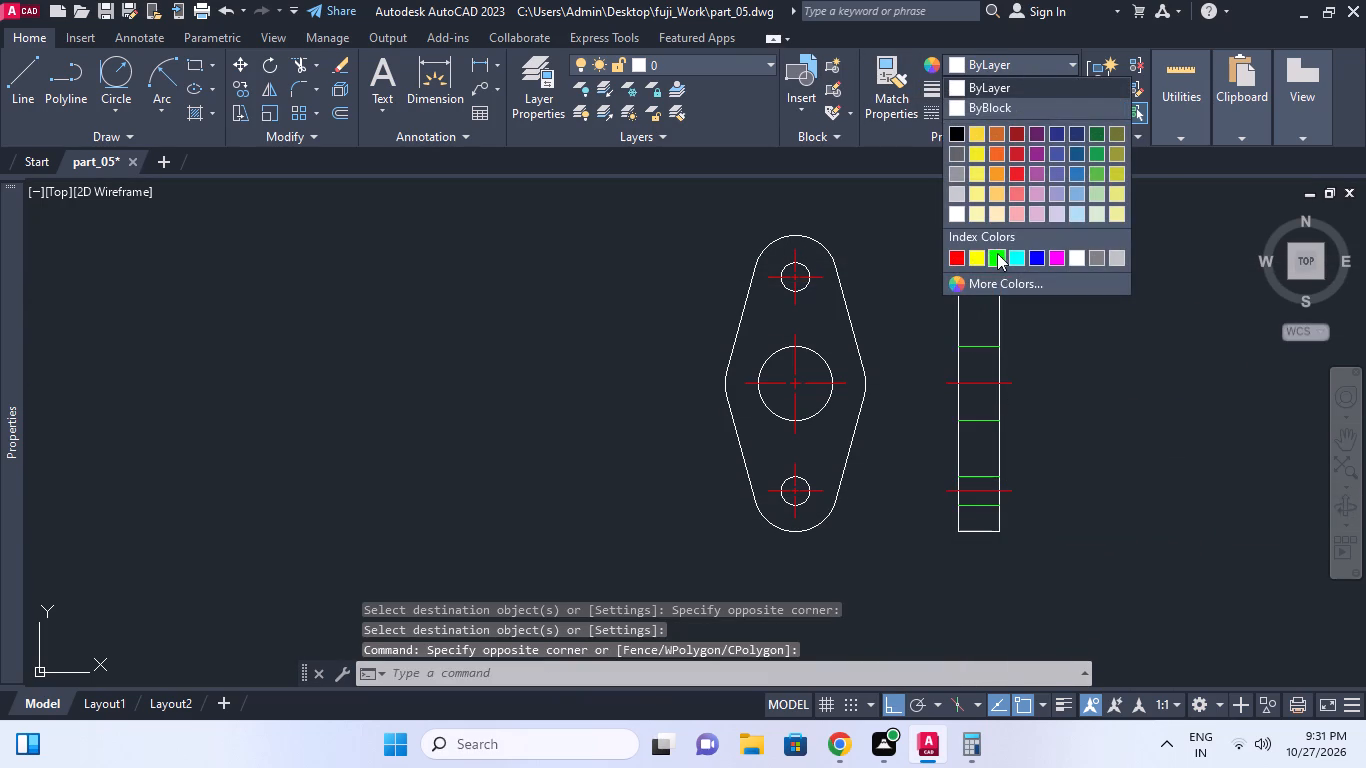
{"action": "scroll", "coordinate": [982, 454], "scroll_direction": "down", "scroll_amount": 2}
{"action": "middle_click_drag", "start_coordinate": [977, 469], "coordinate": [944, 508]}
{"action": "middle_click_drag", "start_coordinate": [1086, 460], "coordinate": [939, 467]}
{"action": "scroll", "coordinate": [1086, 460], "scroll_direction": "down", "scroll_amount": 1}
{"action": "key", "text": "Escape"}
Cut the flange side view beside the rotated view-bb copy and paste it as a block below the four-lobed flange view.
{"action": "left_click_drag", "start_coordinate": [898, 566], "coordinate": [898, 562]}
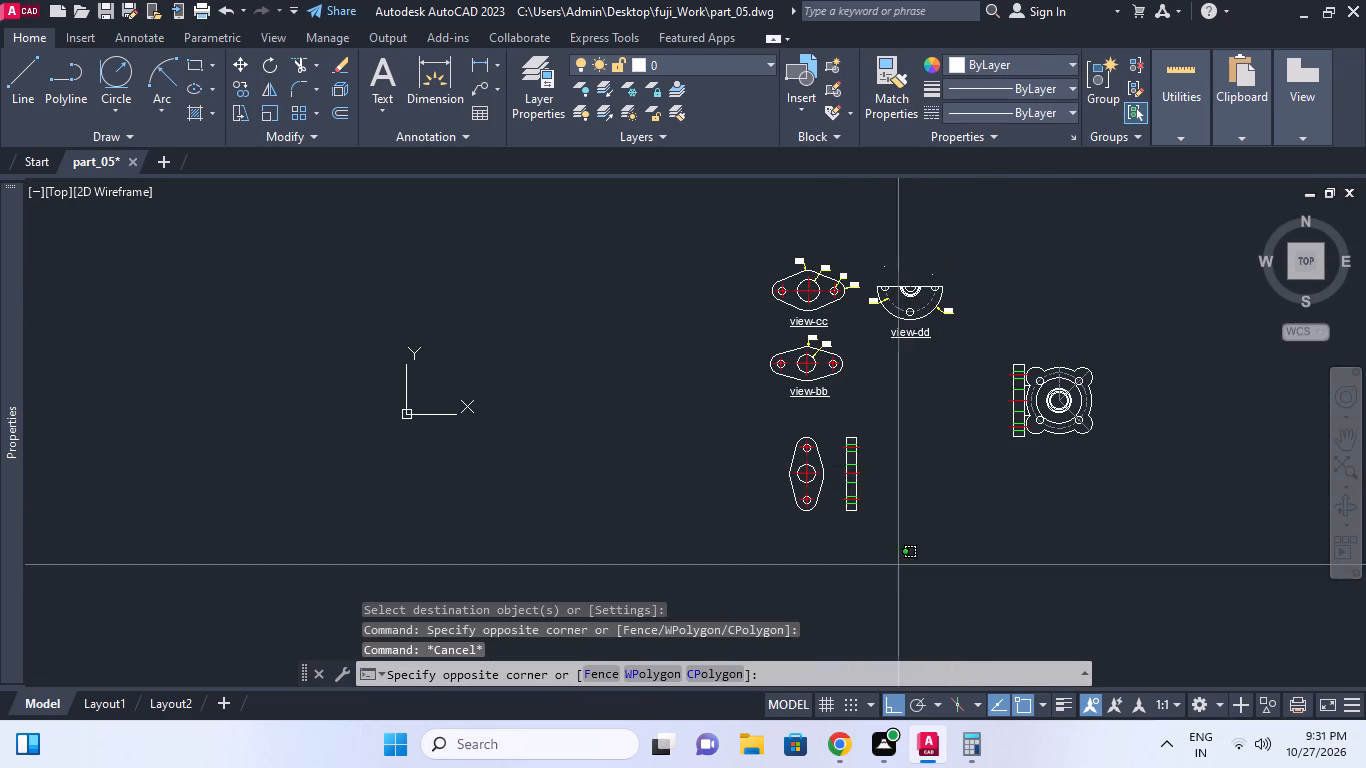
{"action": "left_click_drag", "start_coordinate": [898, 562], "coordinate": [892, 551]}
{"action": "left_click", "coordinate": [835, 411]}
{"action": "key", "text": "ctrl+x"}
{"action": "key", "text": "ctrl+shift+v"}
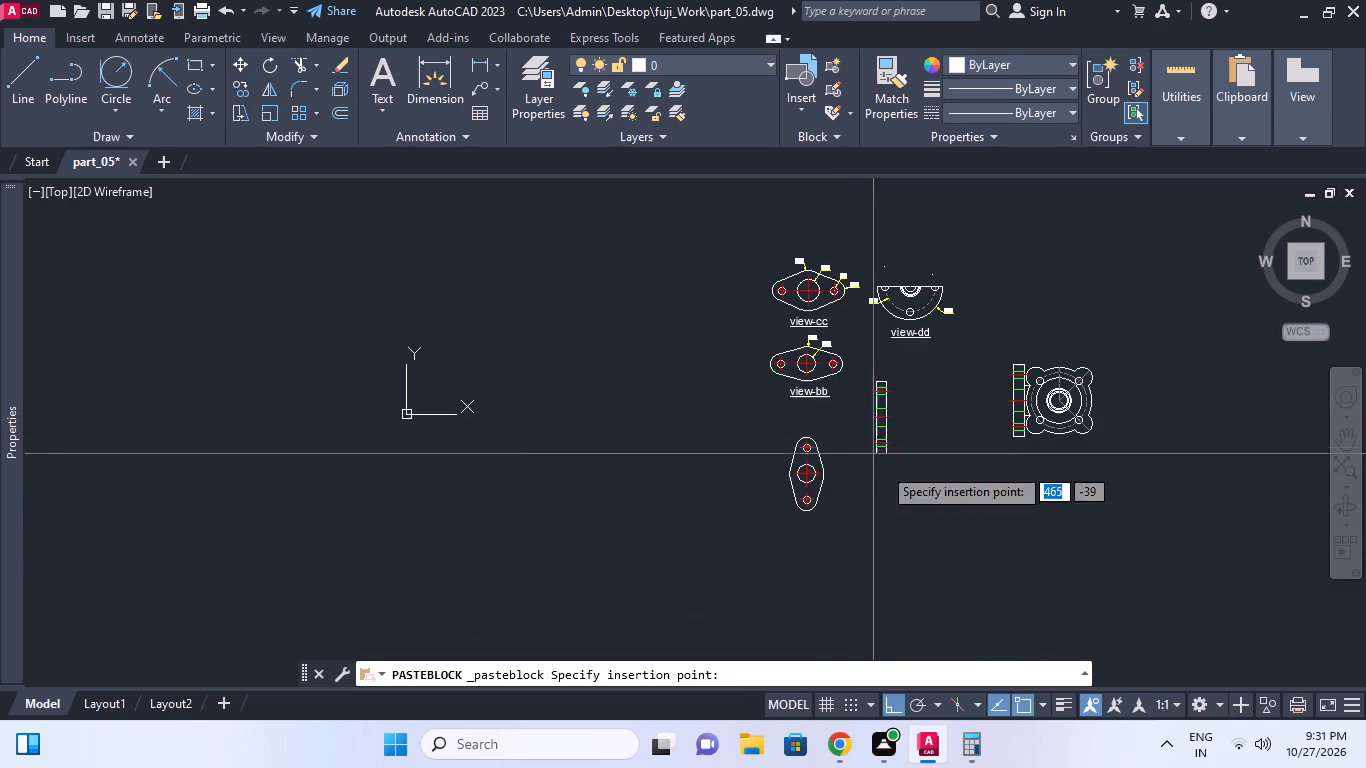
{"action": "left_click", "coordinate": [964, 537]}
Rotate the side view block by reference, aligning its middle centre line with the diagonal centre line through the lower-right bolt hole.
{"action": "left_click", "coordinate": [1012, 547]}
{"action": "left_click", "coordinate": [968, 501]}
{"action": "middle_click_drag", "start_coordinate": [989, 496], "coordinate": [904, 501]}
{"action": "scroll", "coordinate": [904, 501], "scroll_direction": "up", "scroll_amount": 3}
{"action": "type", "text": "ro"}
{"action": "key", "text": "space"}
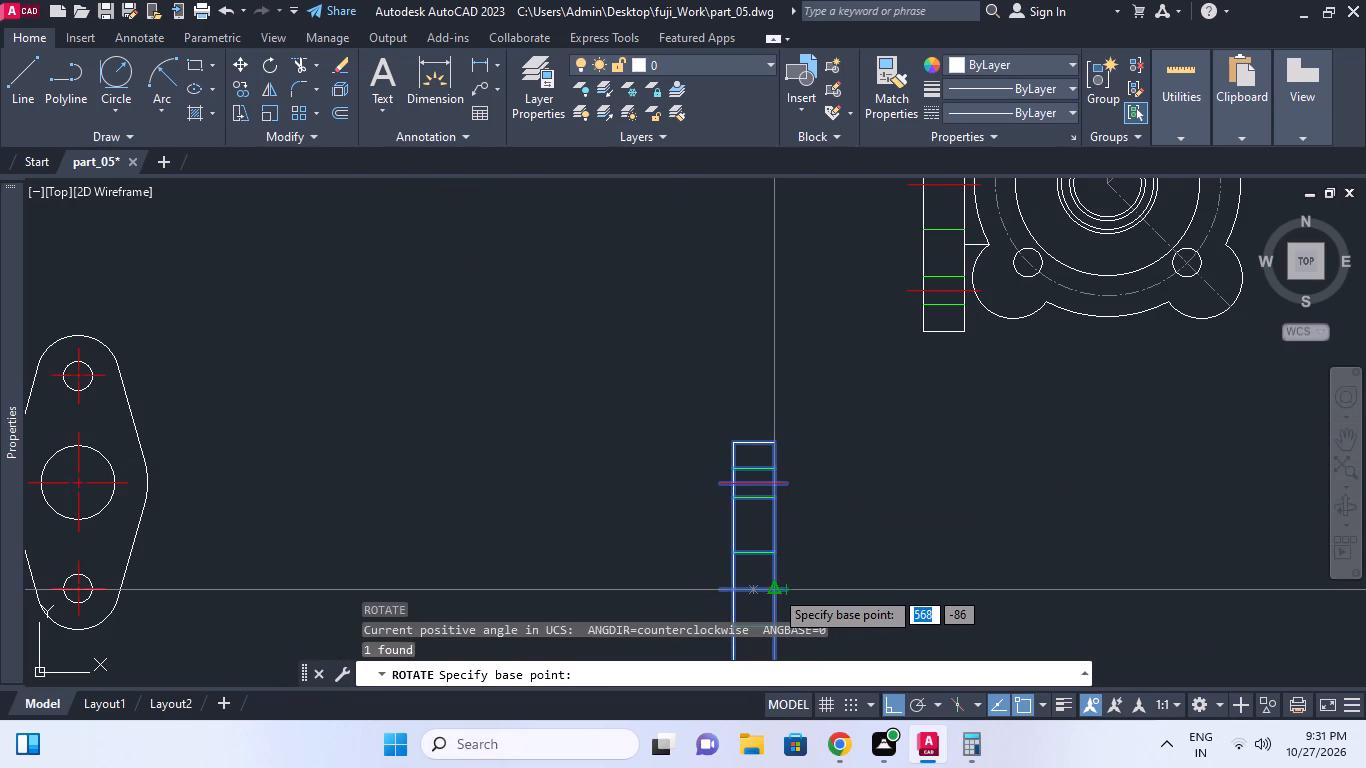
{"action": "left_click", "coordinate": [772, 589]}
{"action": "type", "text": "r"}
{"action": "key", "text": "space"}
{"action": "left_click", "coordinate": [772, 589]}
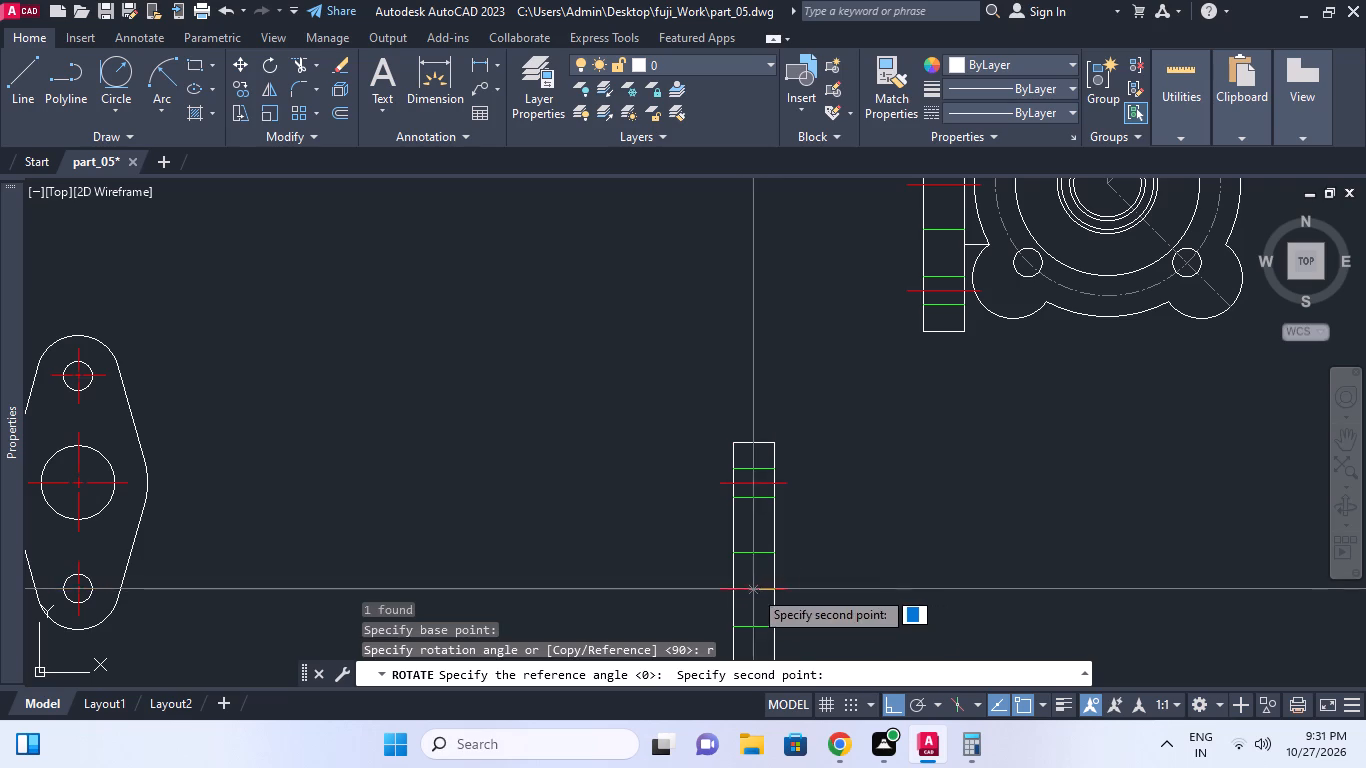
{"action": "left_click", "coordinate": [731, 592]}
{"action": "key", "text": "p"}
{"action": "key", "text": "space"}
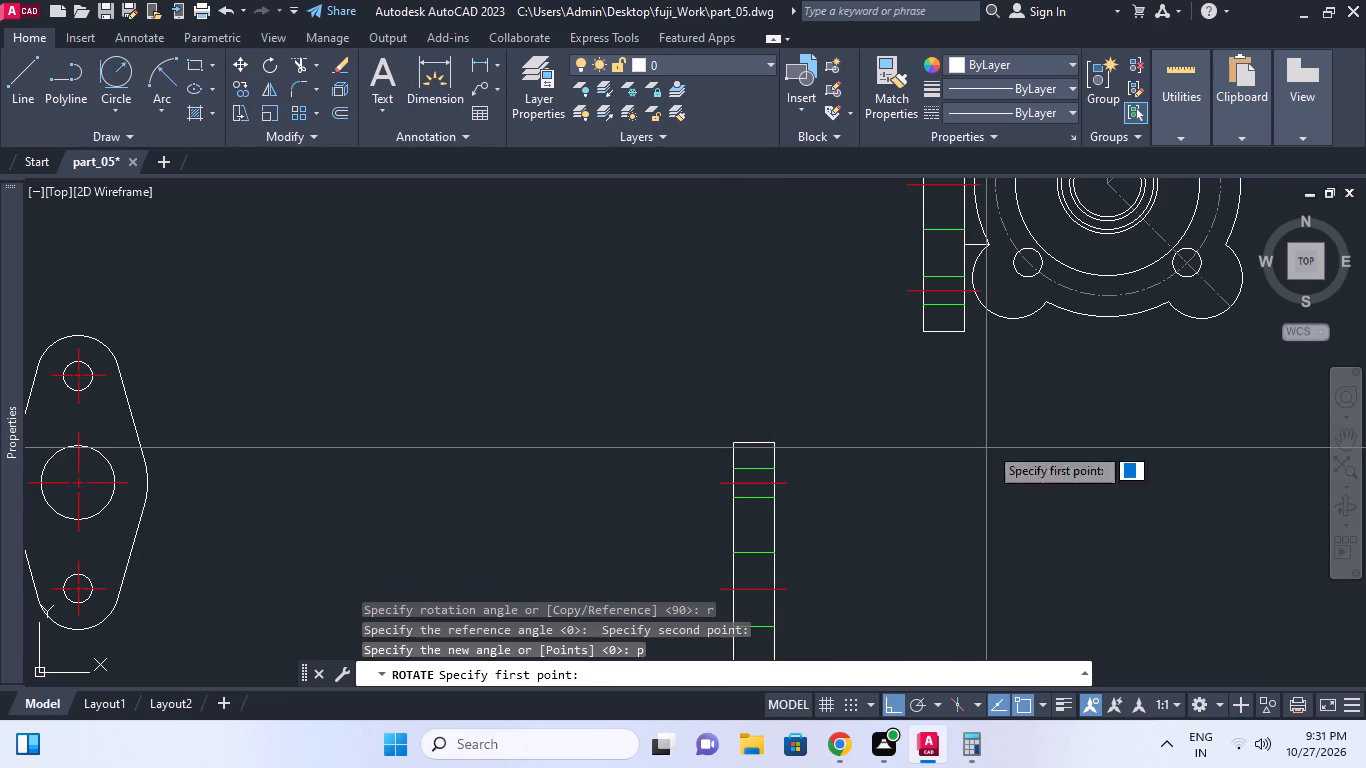
{"action": "left_click", "coordinate": [1226, 306]}
{"action": "left_click", "coordinate": [1203, 271]}
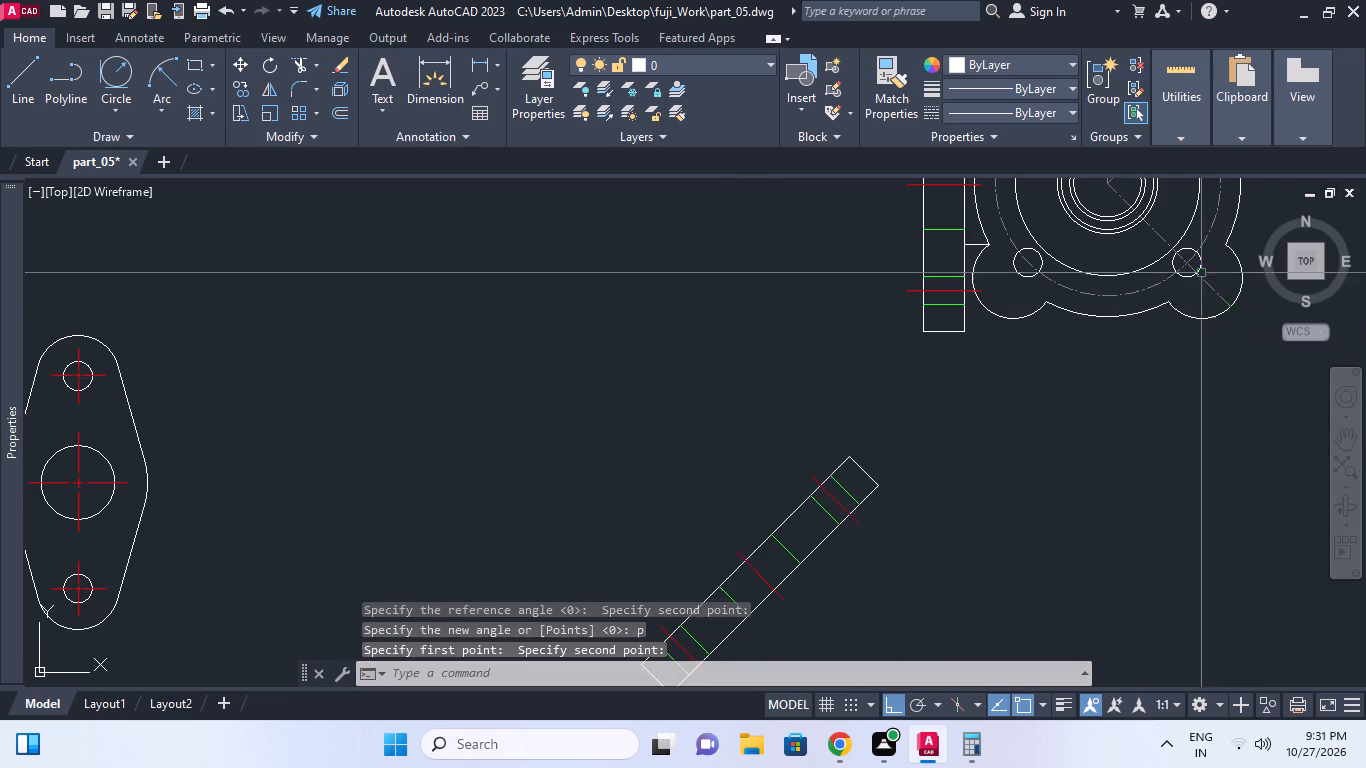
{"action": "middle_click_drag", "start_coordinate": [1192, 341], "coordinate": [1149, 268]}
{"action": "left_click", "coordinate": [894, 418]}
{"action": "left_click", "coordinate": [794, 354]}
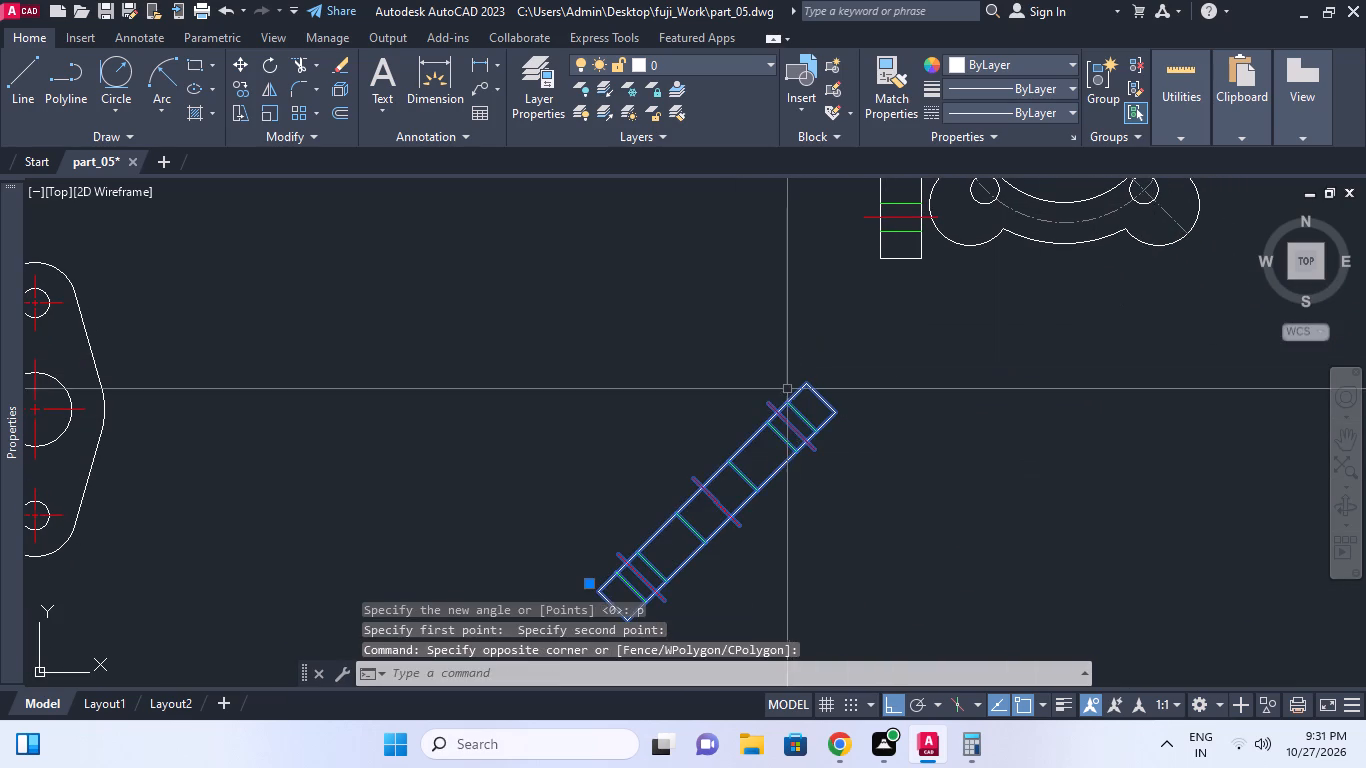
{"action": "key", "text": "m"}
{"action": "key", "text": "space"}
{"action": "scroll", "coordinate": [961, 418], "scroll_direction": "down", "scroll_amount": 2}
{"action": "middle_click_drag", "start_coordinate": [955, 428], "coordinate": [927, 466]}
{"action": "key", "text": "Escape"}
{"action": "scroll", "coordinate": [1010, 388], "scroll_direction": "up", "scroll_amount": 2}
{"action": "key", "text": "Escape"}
Offset the four-lobed flange's upper-right diagonal centre line by 45 towards the lower right.
{"action": "middle_click_drag", "start_coordinate": [1015, 358], "coordinate": [1015, 401]}
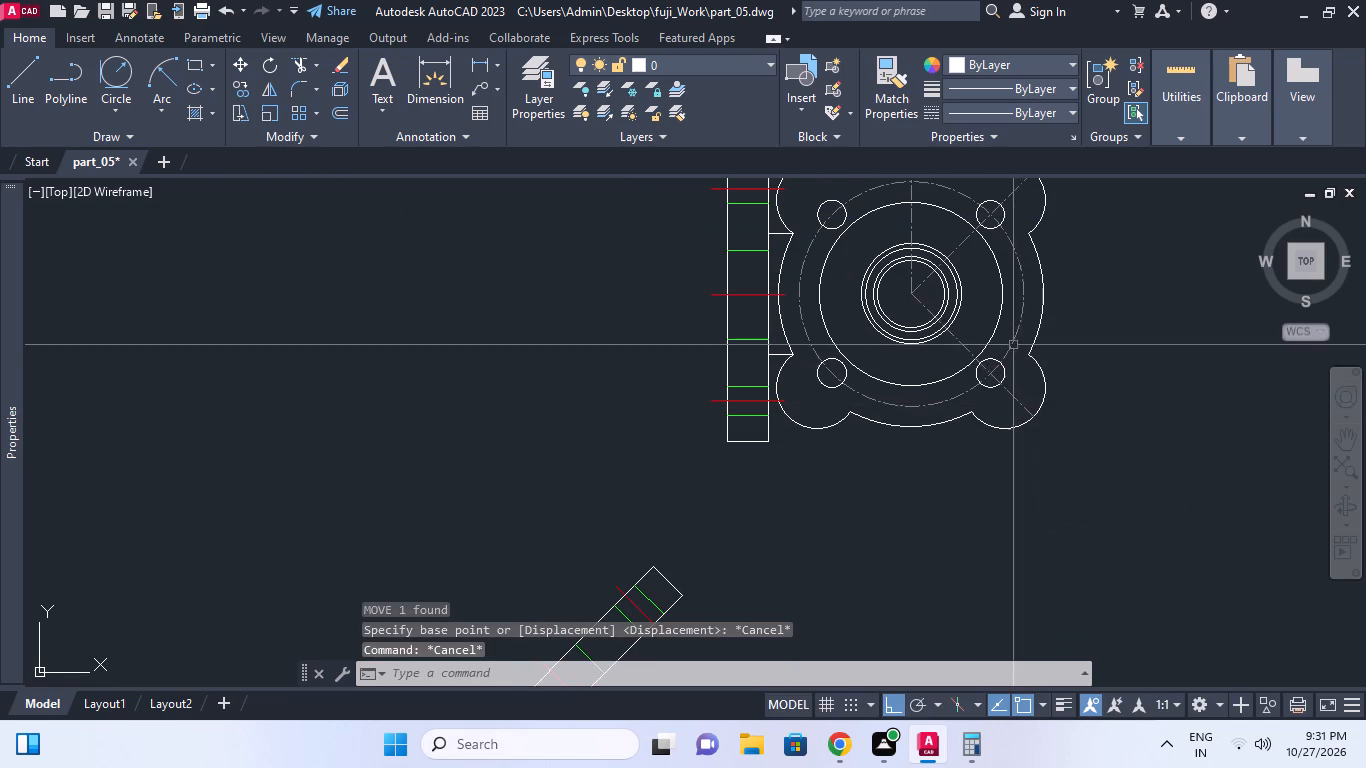
{"action": "middle_click_drag", "start_coordinate": [1012, 367], "coordinate": [1011, 399]}
{"action": "key", "text": "Escape"}
{"action": "middle_click", "coordinate": [1000, 362]}
{"action": "type", "text": "o 1"}
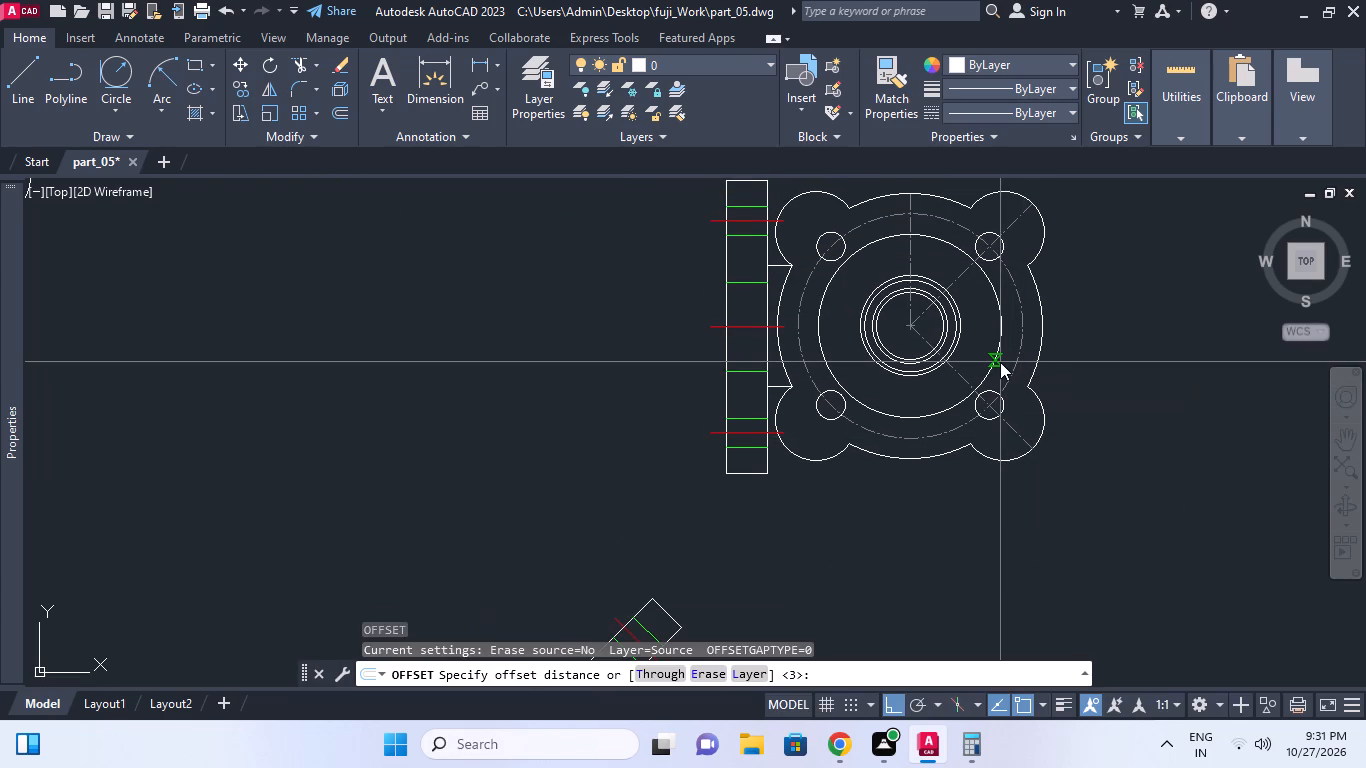
{"action": "key", "text": "BackSpace"}
{"action": "type", "text": "45"}
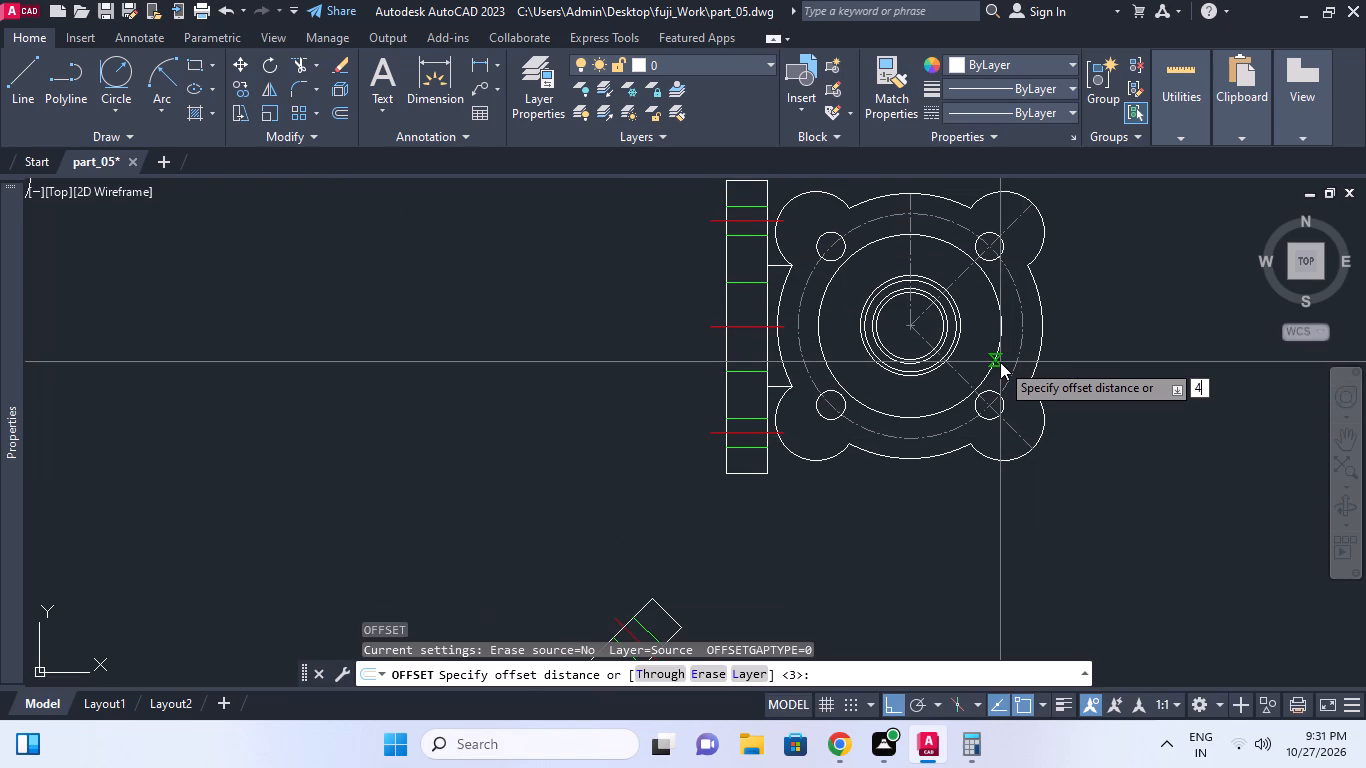
{"action": "key", "text": "Return"}
{"action": "left_click", "coordinate": [956, 284]}
{"action": "left_click", "coordinate": [1055, 367]}
{"action": "key", "text": "Escape"}
{"action": "scroll", "coordinate": [1097, 410], "scroll_direction": "up", "scroll_amount": 1}
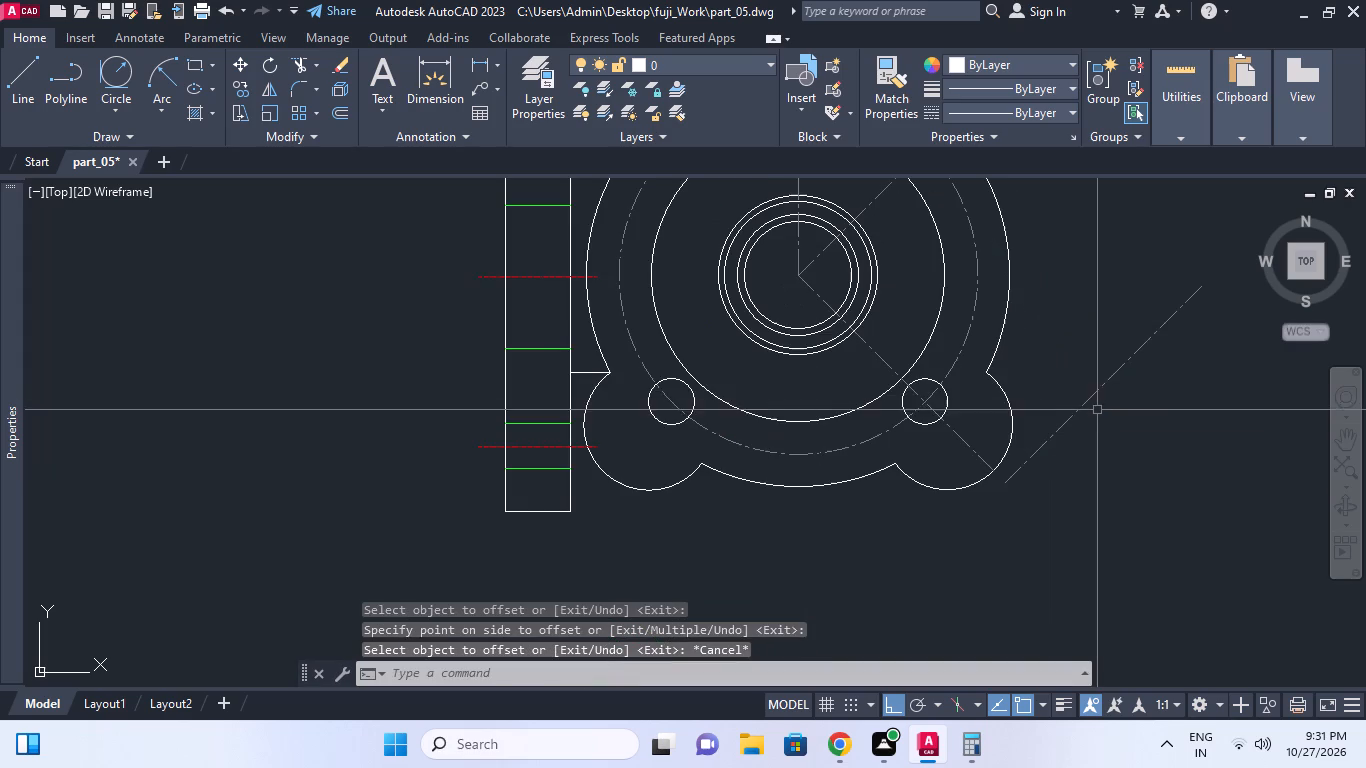
Draw a diagonal construction line (XLINE) along the offset centre line.
{"action": "left_click", "coordinate": [1092, 385]}
{"action": "left_click", "coordinate": [1043, 462]}
{"action": "key", "text": "Escape"}
{"action": "key", "text": "x"}
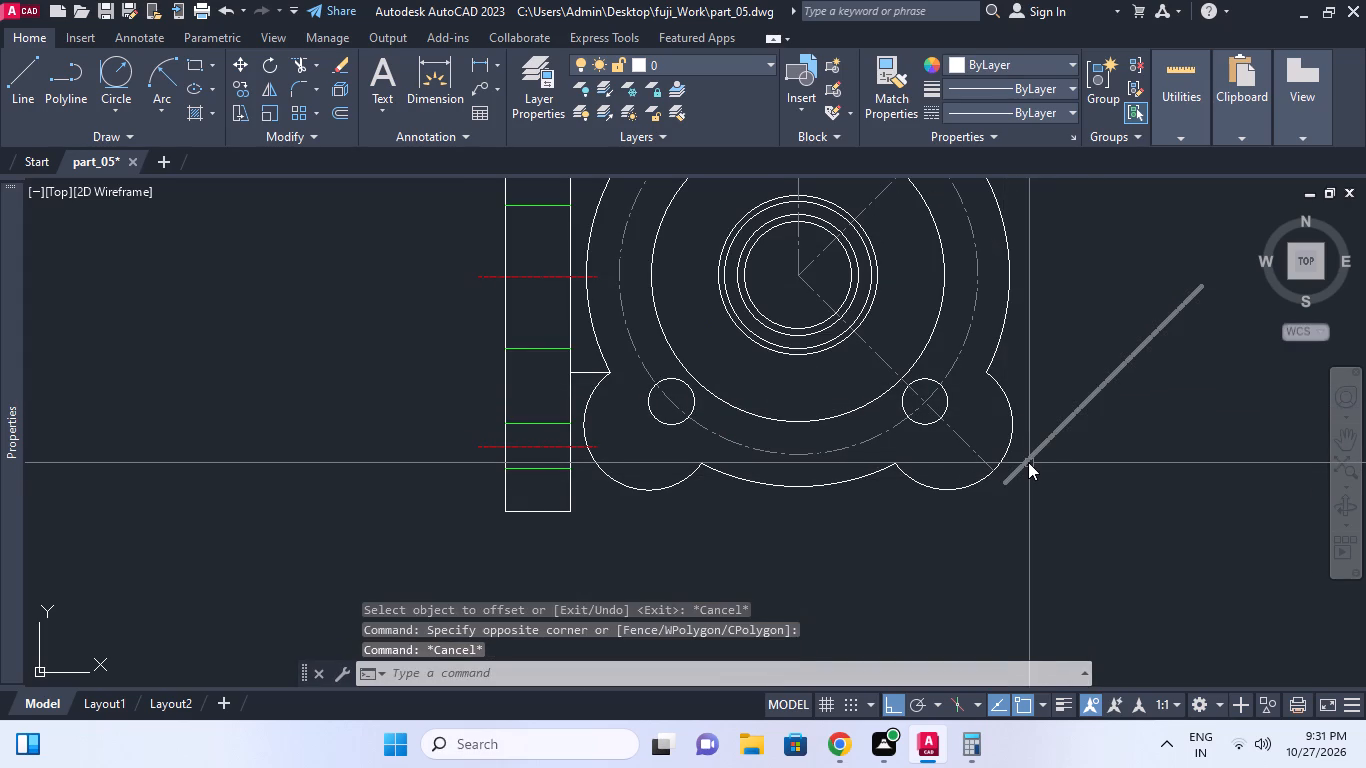
{"action": "key", "text": "space"}
{"action": "type", "text": "l"}
{"action": "key", "text": "Escape"}
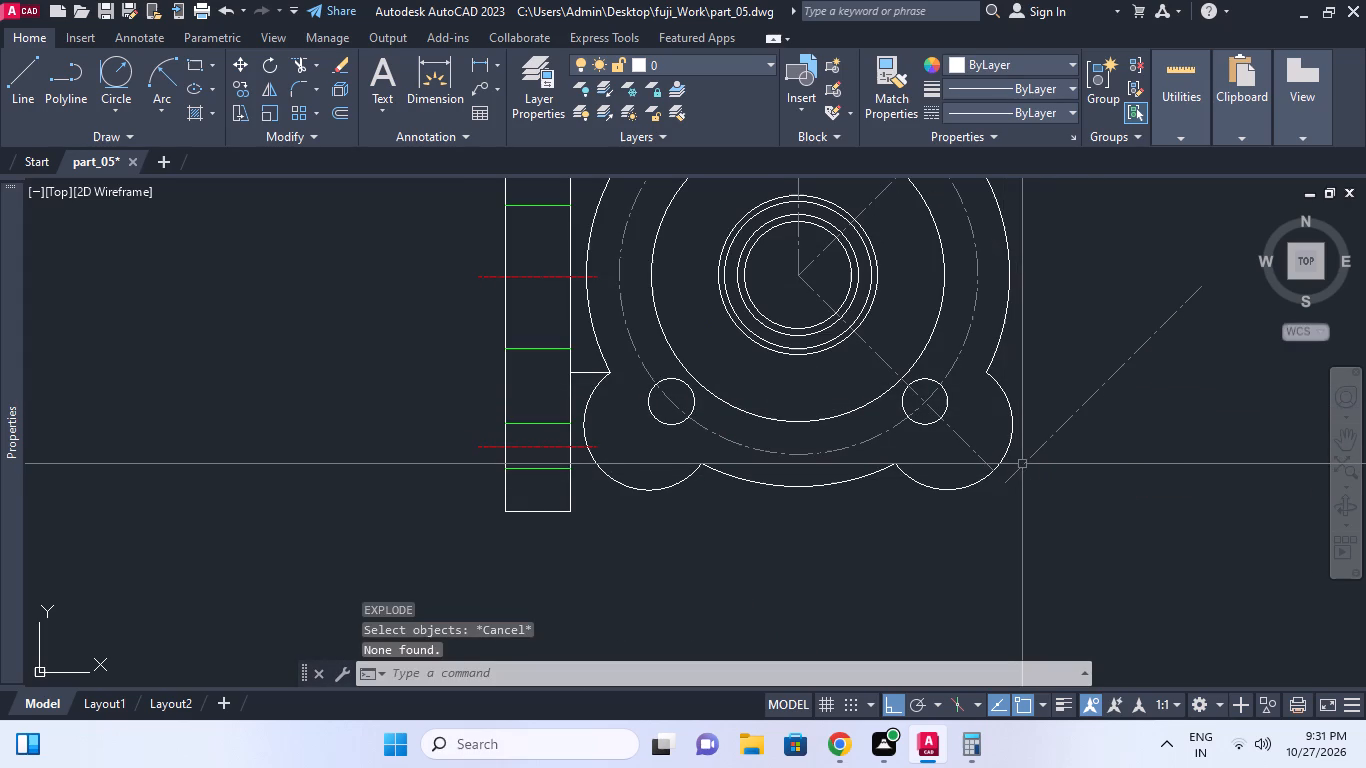
{"action": "key", "text": "Escape"}
{"action": "key", "text": "x"}
{"action": "key", "text": "l"}
{"action": "key", "text": "space"}
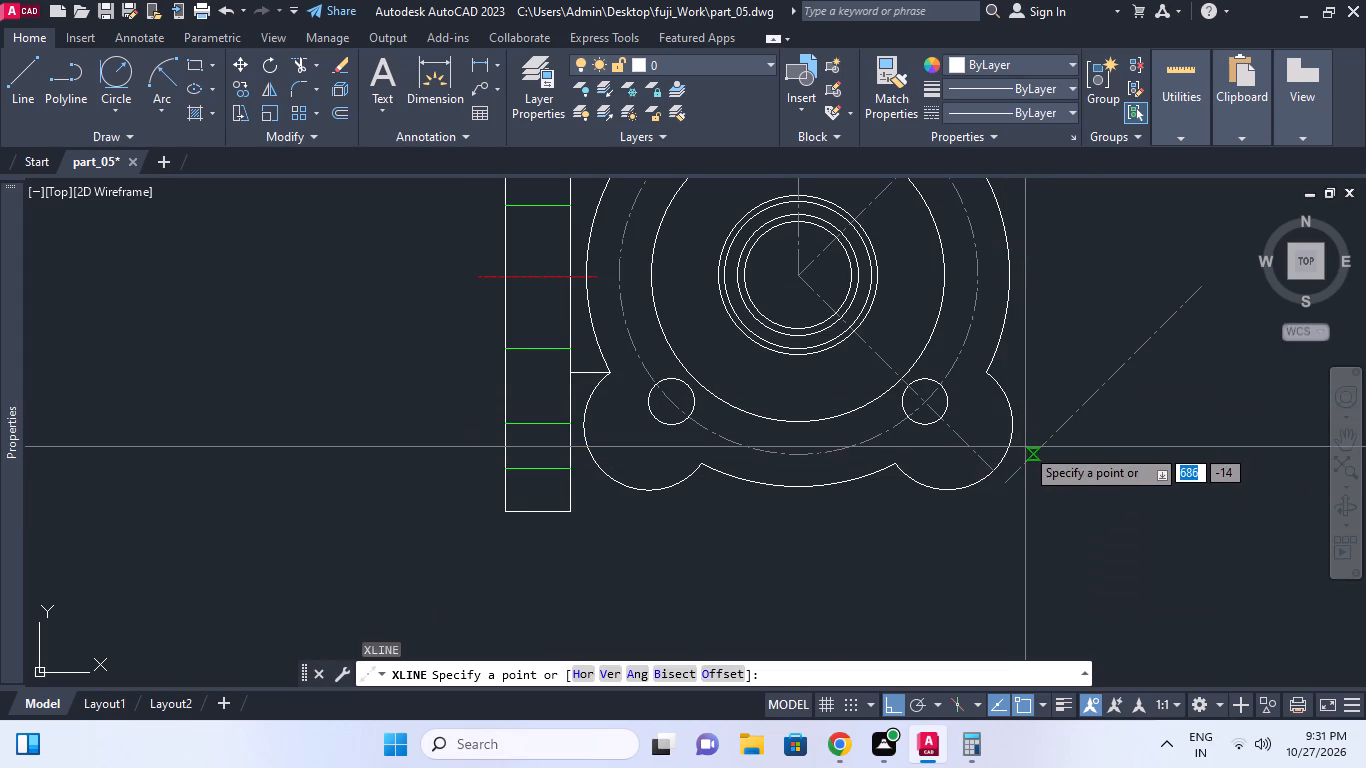
{"action": "left_click", "coordinate": [1037, 442]}
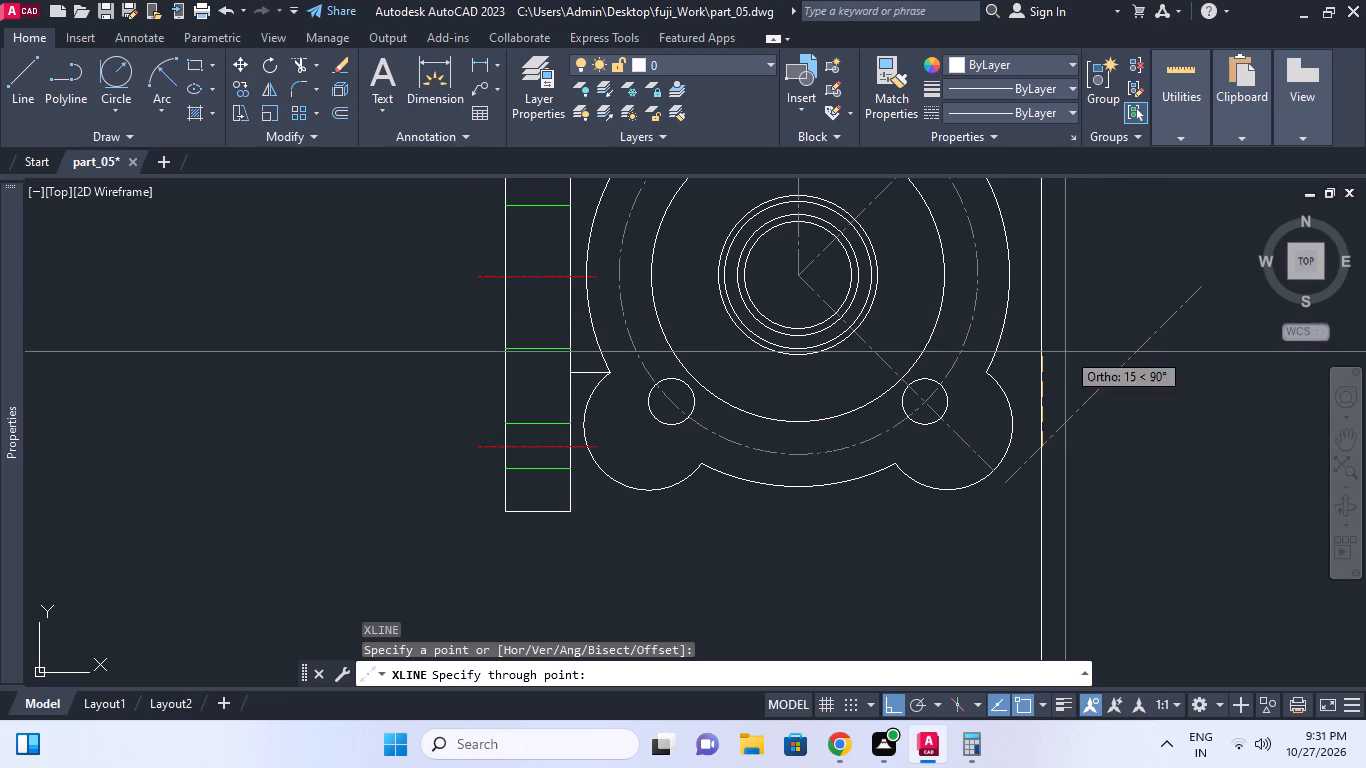
{"action": "left_click", "coordinate": [1101, 397]}
{"action": "key", "text": "Escape"}
{"action": "key", "text": "Escape"}
Move the inclined side view block by its middle centre line's outer-edge intersection to the tip of the lower-right lobe.
{"action": "middle_click_drag", "start_coordinate": [1052, 521], "coordinate": [1015, 465]}
{"action": "middle_click_drag", "start_coordinate": [1009, 528], "coordinate": [1084, 464]}
{"action": "scroll", "coordinate": [1011, 521], "scroll_direction": "down", "scroll_amount": 1}
{"action": "middle_click", "coordinate": [835, 395]}
{"action": "scroll", "coordinate": [835, 394], "scroll_direction": "down", "scroll_amount": 1}
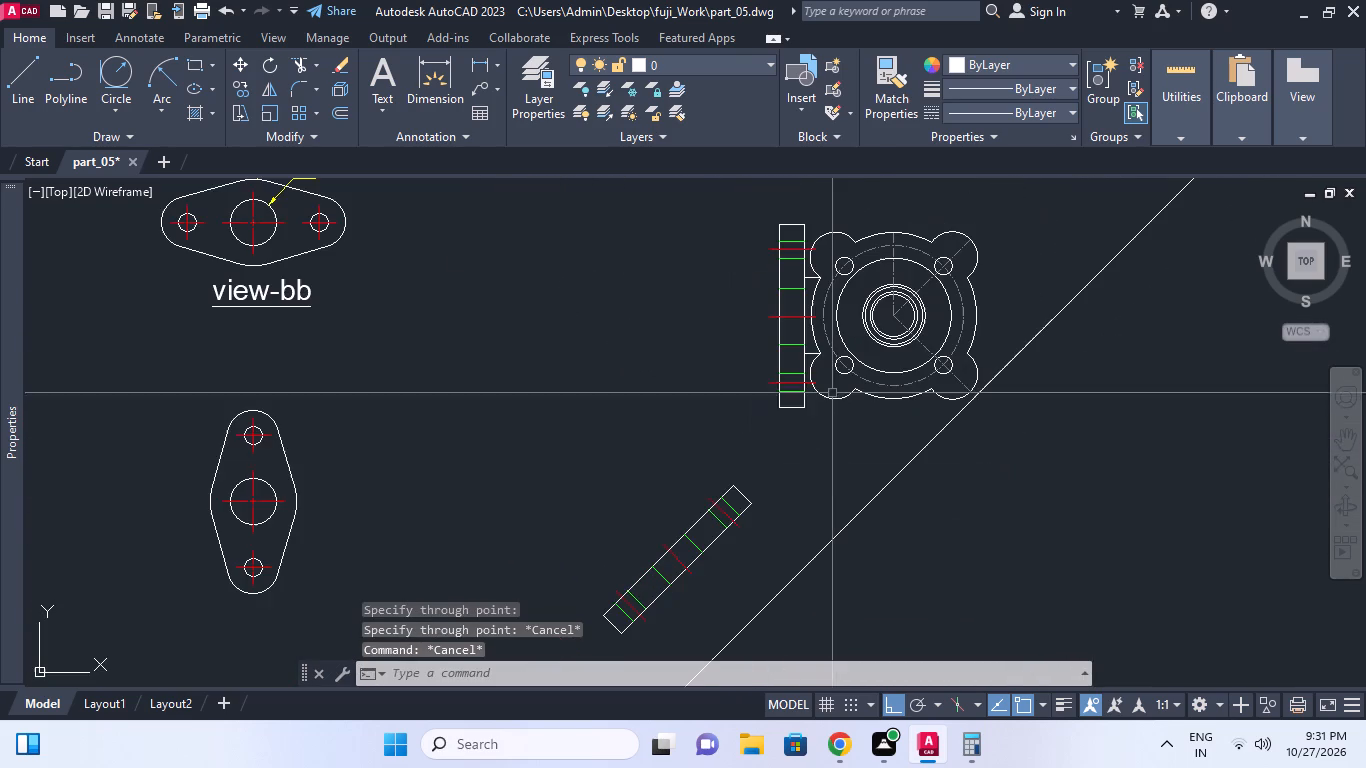
{"action": "middle_click_drag", "start_coordinate": [773, 499], "coordinate": [783, 458]}
{"action": "middle_click_drag", "start_coordinate": [773, 522], "coordinate": [793, 473]}
{"action": "key", "text": "m"}
{"action": "key", "text": "space"}
{"action": "left_click", "coordinate": [721, 478]}
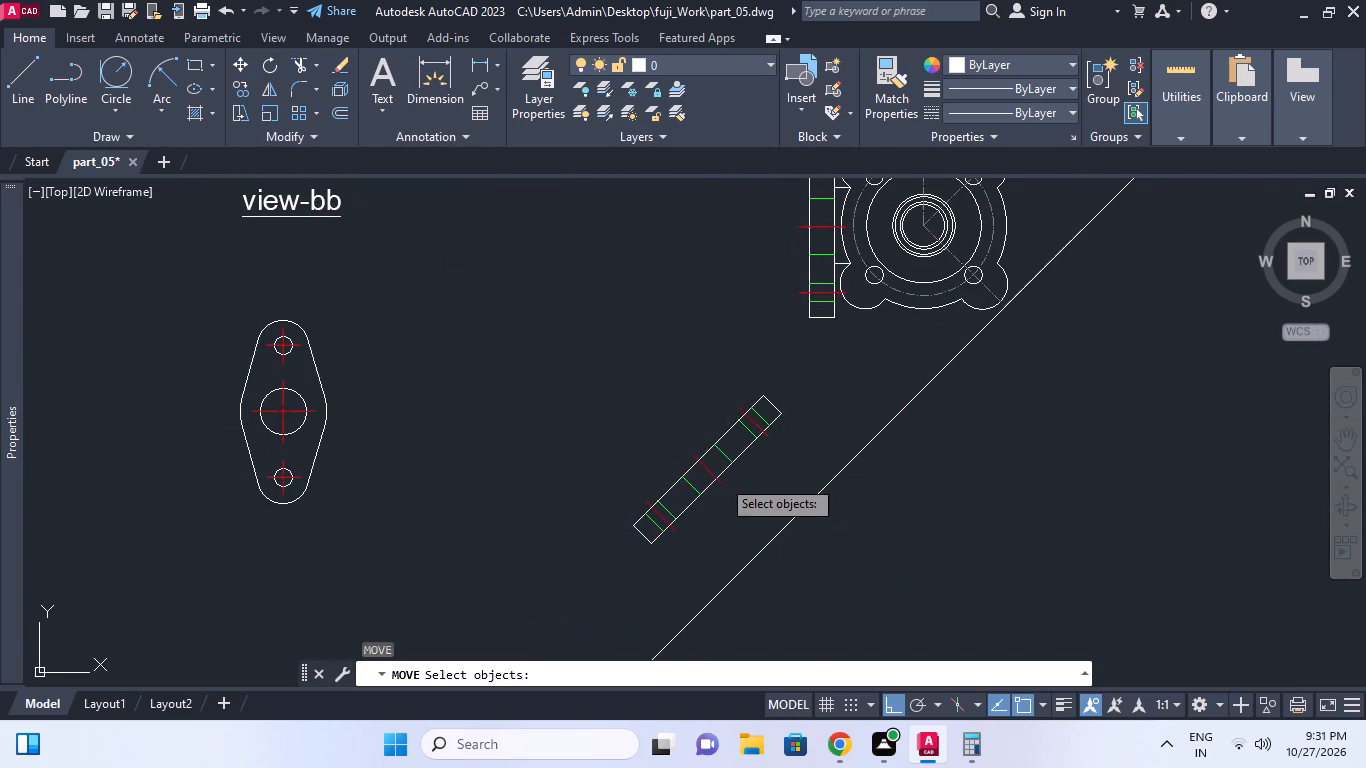
{"action": "key", "text": "space"}
{"action": "left_click", "coordinate": [712, 483]}
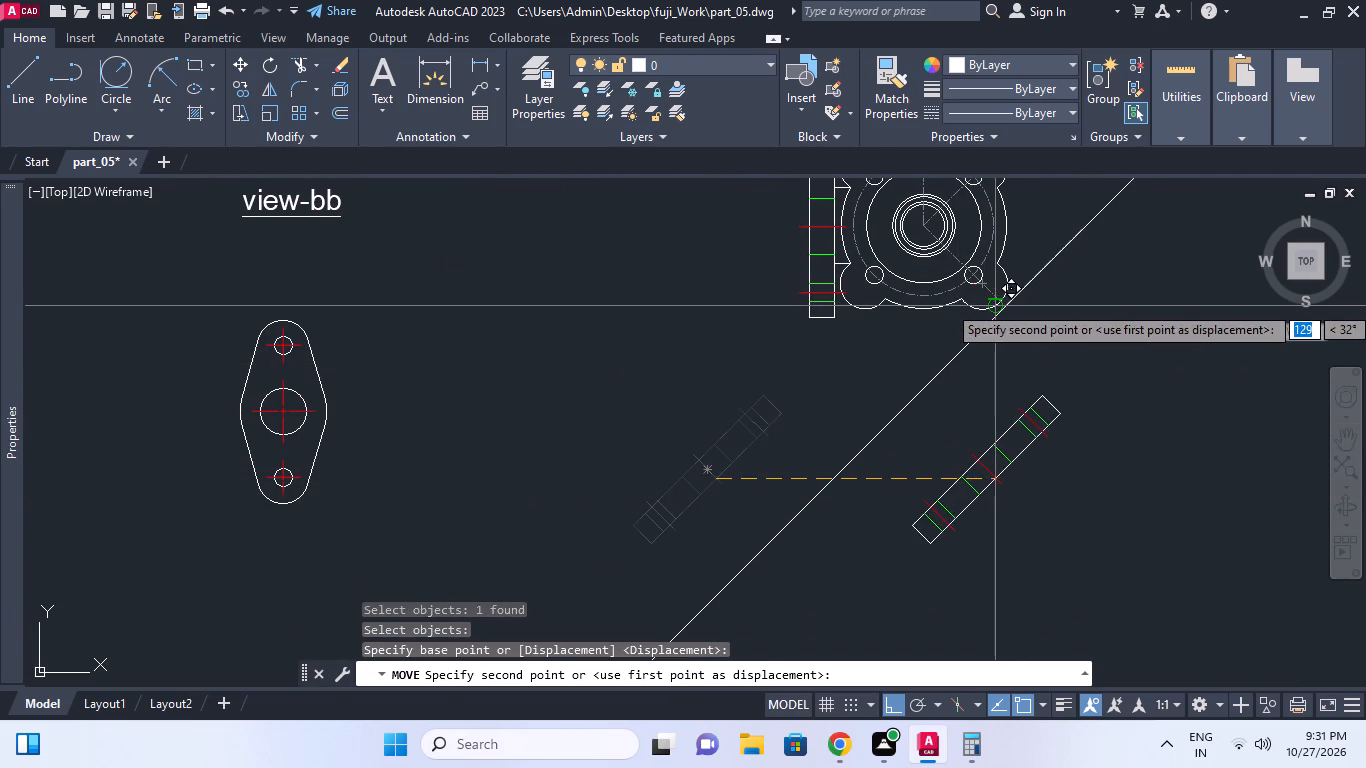
{"action": "left_click", "coordinate": [994, 304]}
Move the inclined block again so its outer-edge centre point meets the end of the lower-right diagonal centre line.
{"action": "scroll", "coordinate": [998, 299], "scroll_direction": "up", "scroll_amount": 3}
{"action": "left_click", "coordinate": [1004, 310]}
{"action": "middle_click_drag", "start_coordinate": [972, 405], "coordinate": [955, 437]}
{"action": "scroll", "coordinate": [955, 437], "scroll_direction": "up", "scroll_amount": 1}
{"action": "key", "text": "m"}
{"action": "key", "text": "space"}
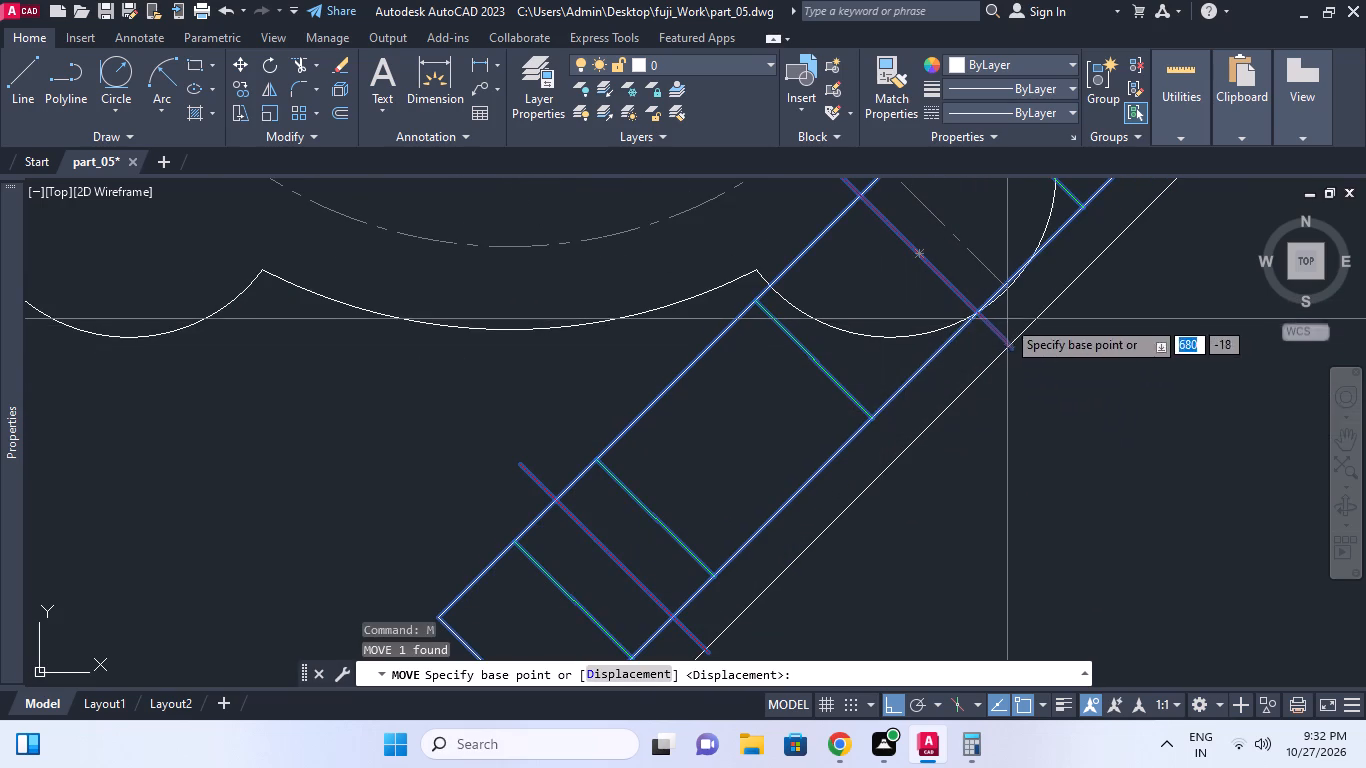
{"action": "middle_click_drag", "start_coordinate": [949, 376], "coordinate": [898, 449]}
{"action": "scroll", "coordinate": [944, 393], "scroll_direction": "up", "scroll_amount": 2}
{"action": "left_click", "coordinate": [896, 369]}
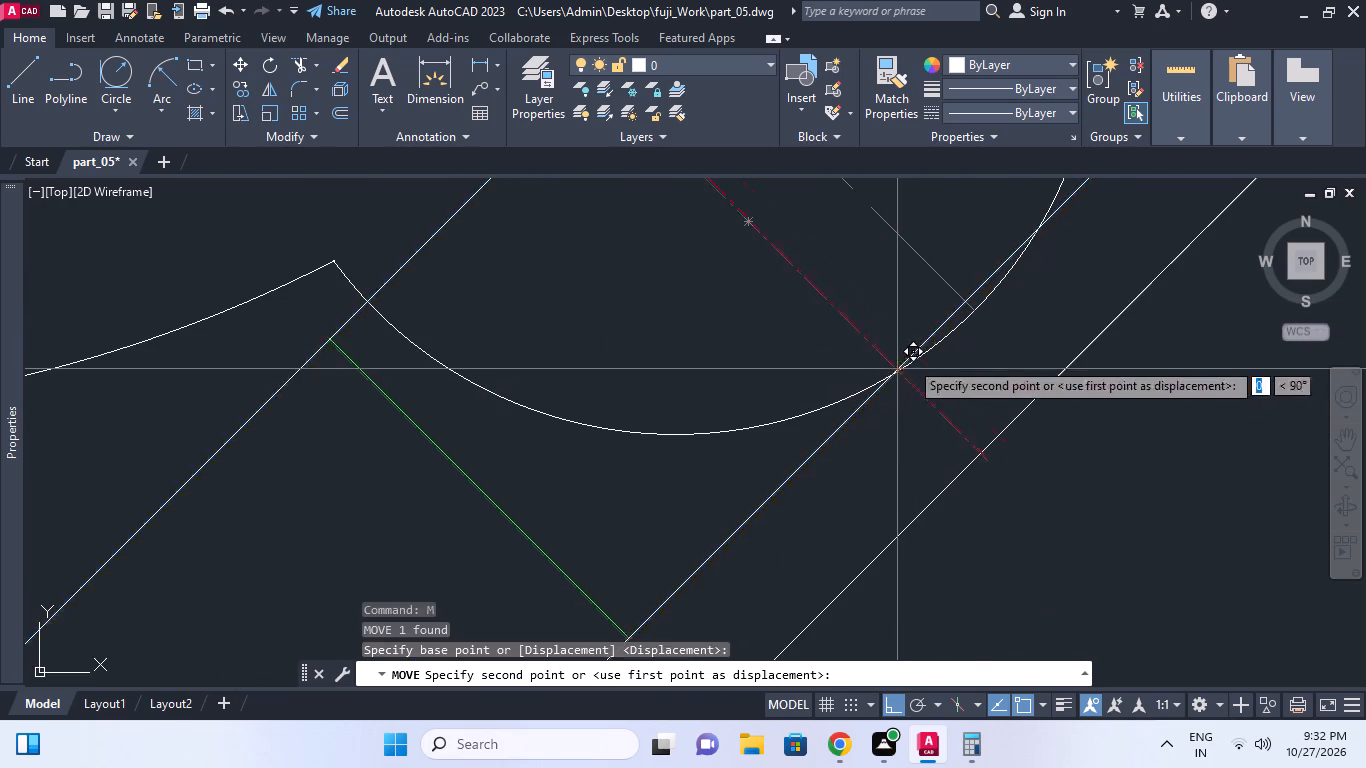
{"action": "left_click", "coordinate": [975, 310]}
{"action": "scroll", "coordinate": [975, 342], "scroll_direction": "down", "scroll_amount": 1}
{"action": "middle_click_drag", "start_coordinate": [975, 342], "coordinate": [812, 429]}
Move the inclined block outward along its centre line until its outer edge lies on the diagonal construction line.
{"action": "left_click", "coordinate": [896, 451]}
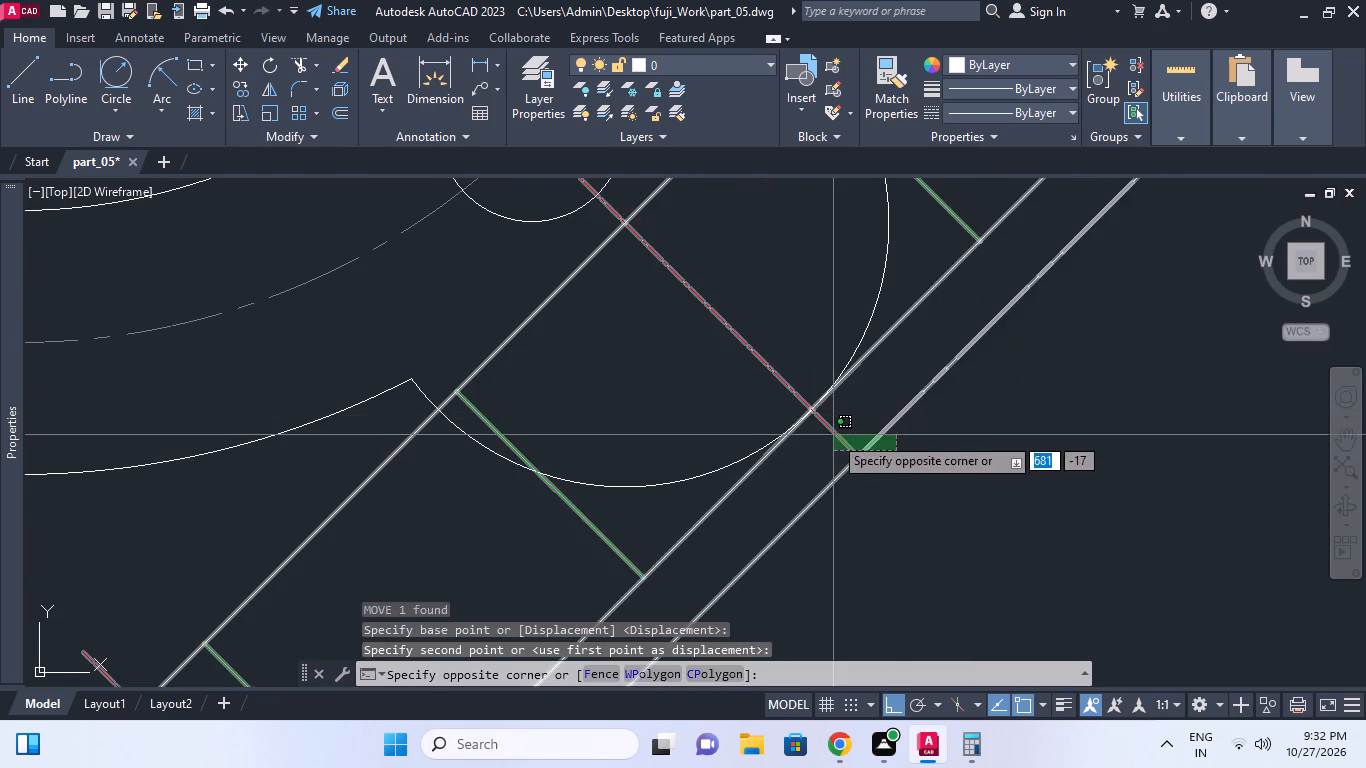
{"action": "key", "text": "Escape"}
{"action": "left_click", "coordinate": [833, 435]}
{"action": "middle_click_drag", "start_coordinate": [835, 425], "coordinate": [820, 437]}
{"action": "key", "text": "m"}
{"action": "key", "text": "space"}
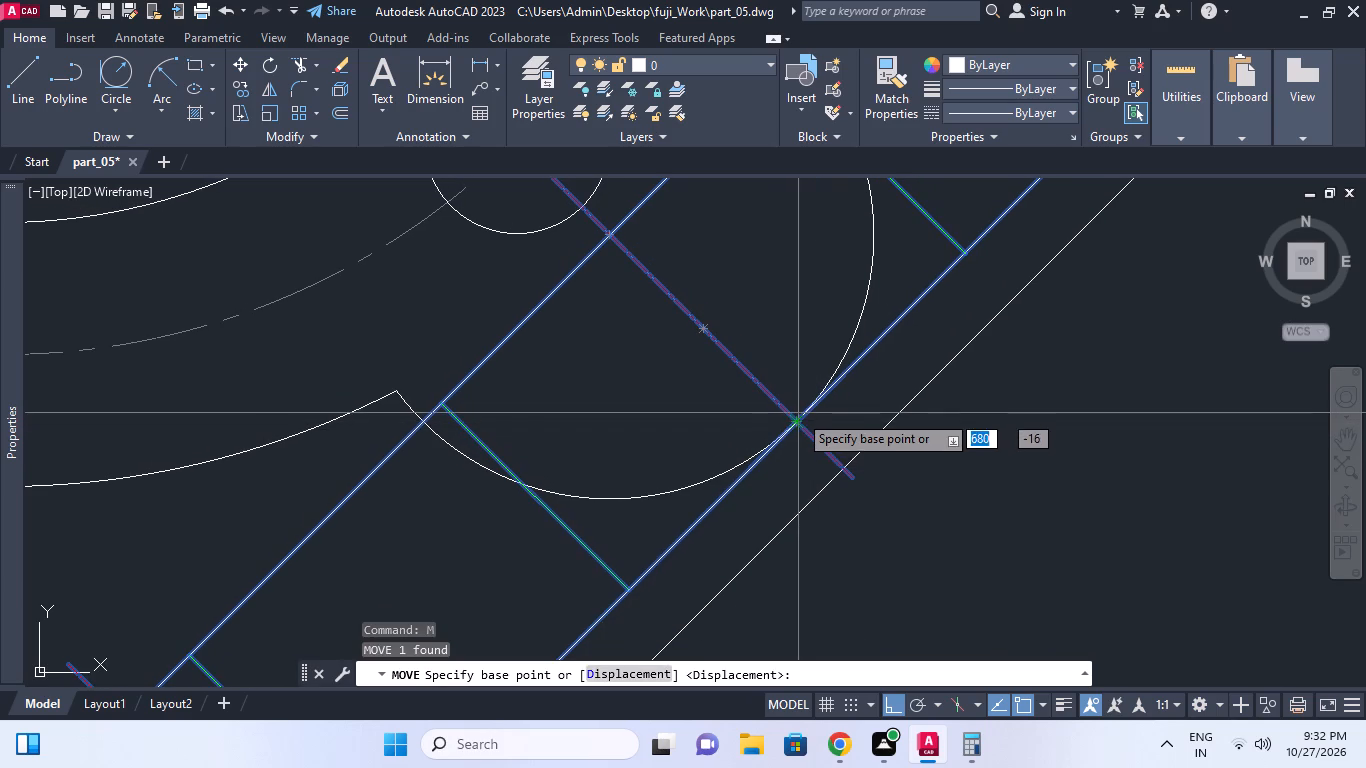
{"action": "left_click", "coordinate": [796, 421]}
{"action": "left_click", "coordinate": [848, 474]}
{"action": "scroll", "coordinate": [856, 454], "scroll_direction": "down", "scroll_amount": 2}
{"action": "middle_click", "coordinate": [857, 454]}
{"action": "key", "text": "Escape"}
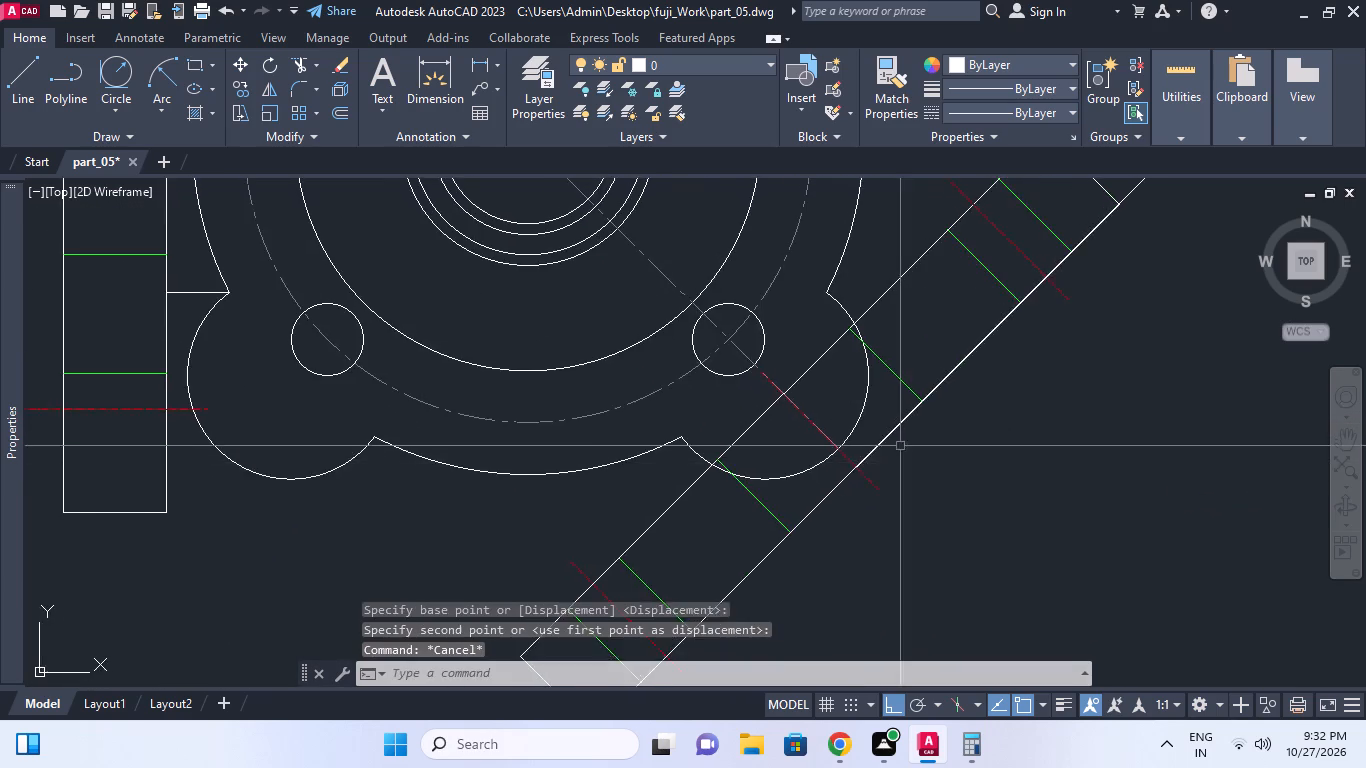
Erase the diagonal construction line.
{"action": "scroll", "coordinate": [899, 442], "scroll_direction": "down", "scroll_amount": 3}
{"action": "middle_click_drag", "start_coordinate": [875, 463], "coordinate": [823, 473]}
{"action": "key", "text": "e"}
{"action": "key", "text": "space"}
{"action": "left_click", "coordinate": [937, 371]}
{"action": "right_click", "coordinate": [916, 332]}
{"action": "left_click", "coordinate": [916, 332]}
{"action": "right_click", "coordinate": [914, 331]}
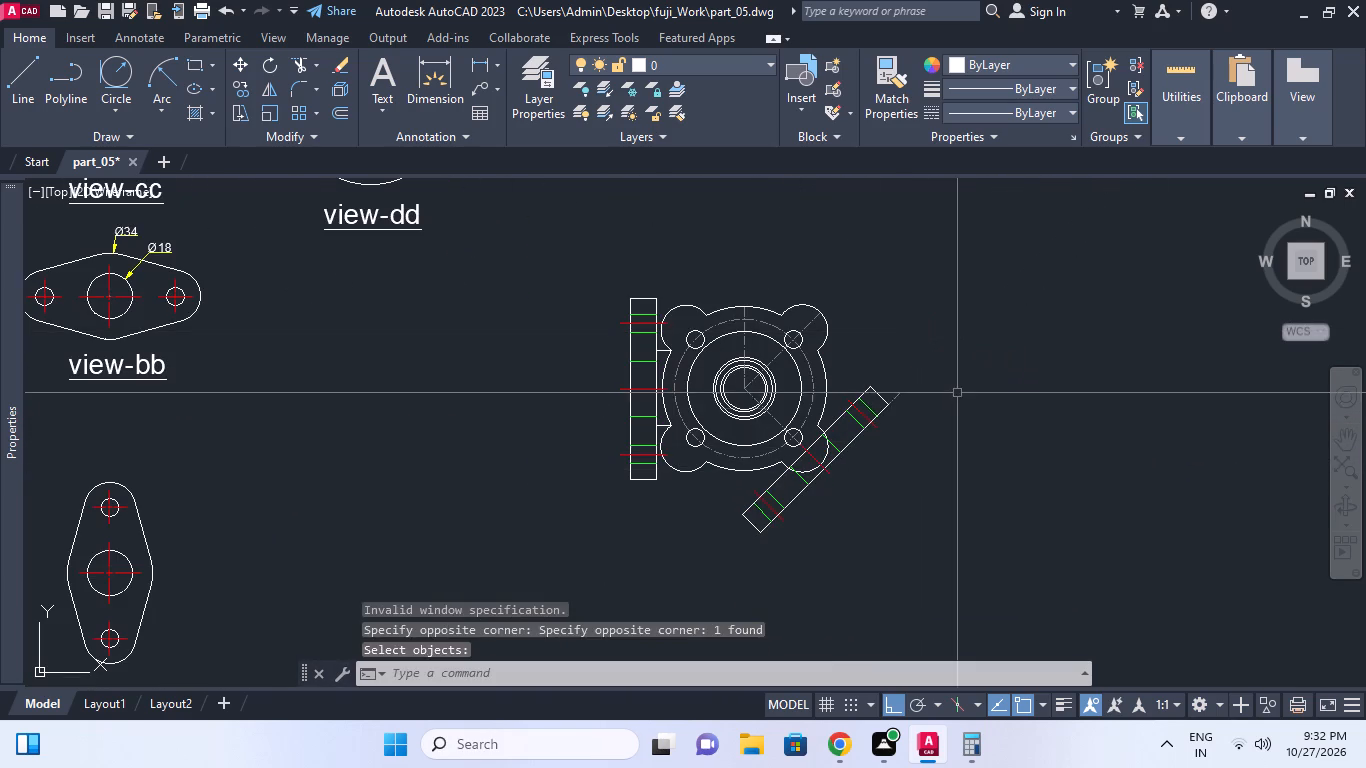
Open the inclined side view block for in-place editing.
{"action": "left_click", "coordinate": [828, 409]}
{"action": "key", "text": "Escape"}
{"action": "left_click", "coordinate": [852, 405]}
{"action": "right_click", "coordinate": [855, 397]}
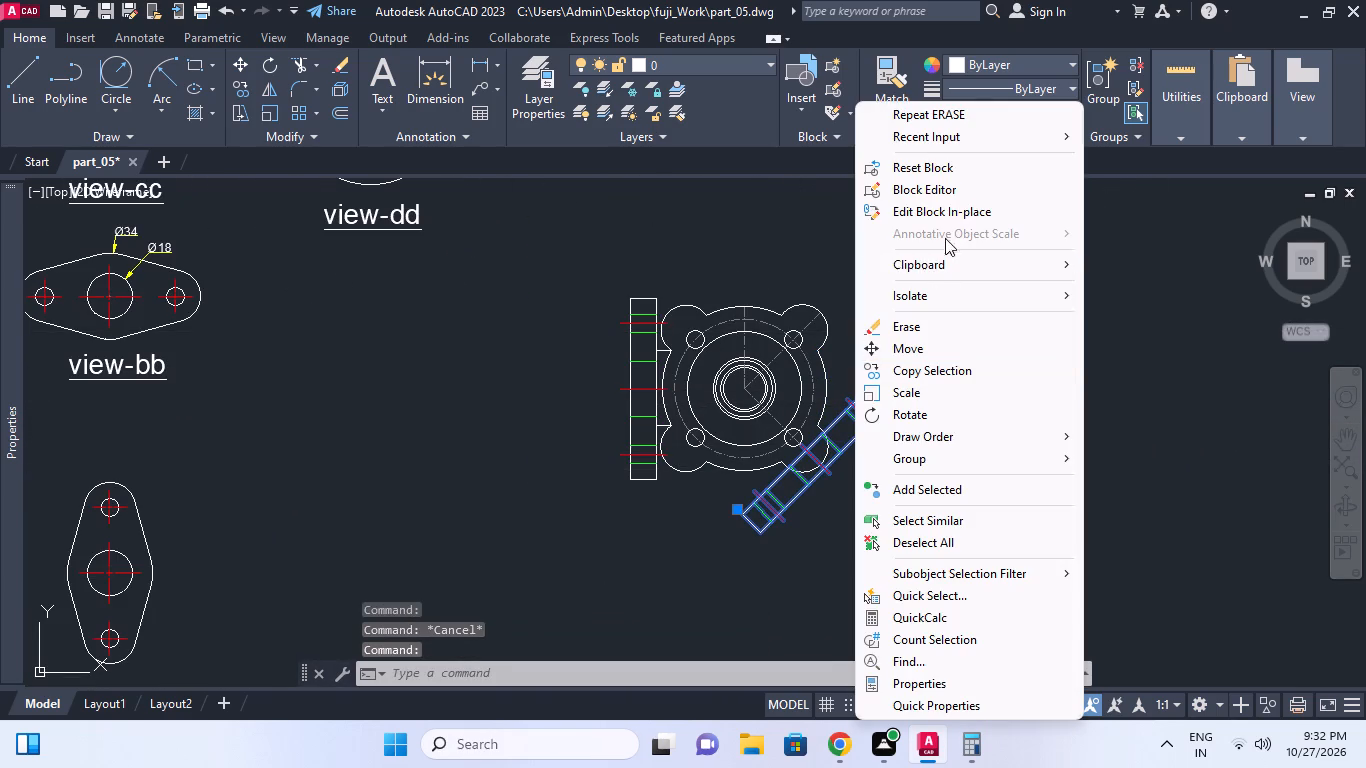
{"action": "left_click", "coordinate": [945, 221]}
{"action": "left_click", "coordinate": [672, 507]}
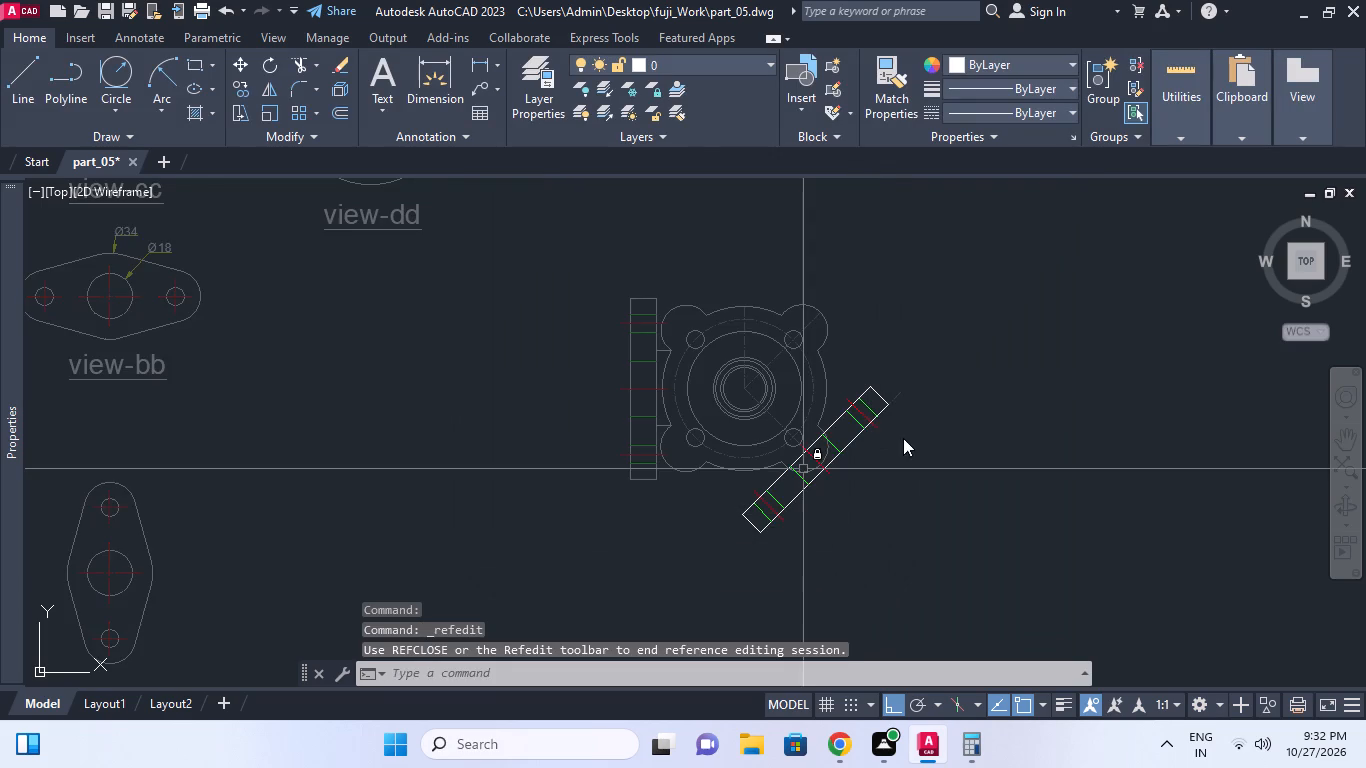
Regenerate the drawing display around the inclined block and the lower-right lobe.
{"action": "scroll", "coordinate": [809, 428], "scroll_direction": "up", "scroll_amount": 3}
{"action": "middle_click_drag", "start_coordinate": [838, 436], "coordinate": [849, 398]}
{"action": "key", "text": "Escape"}
{"action": "key", "text": "r"}
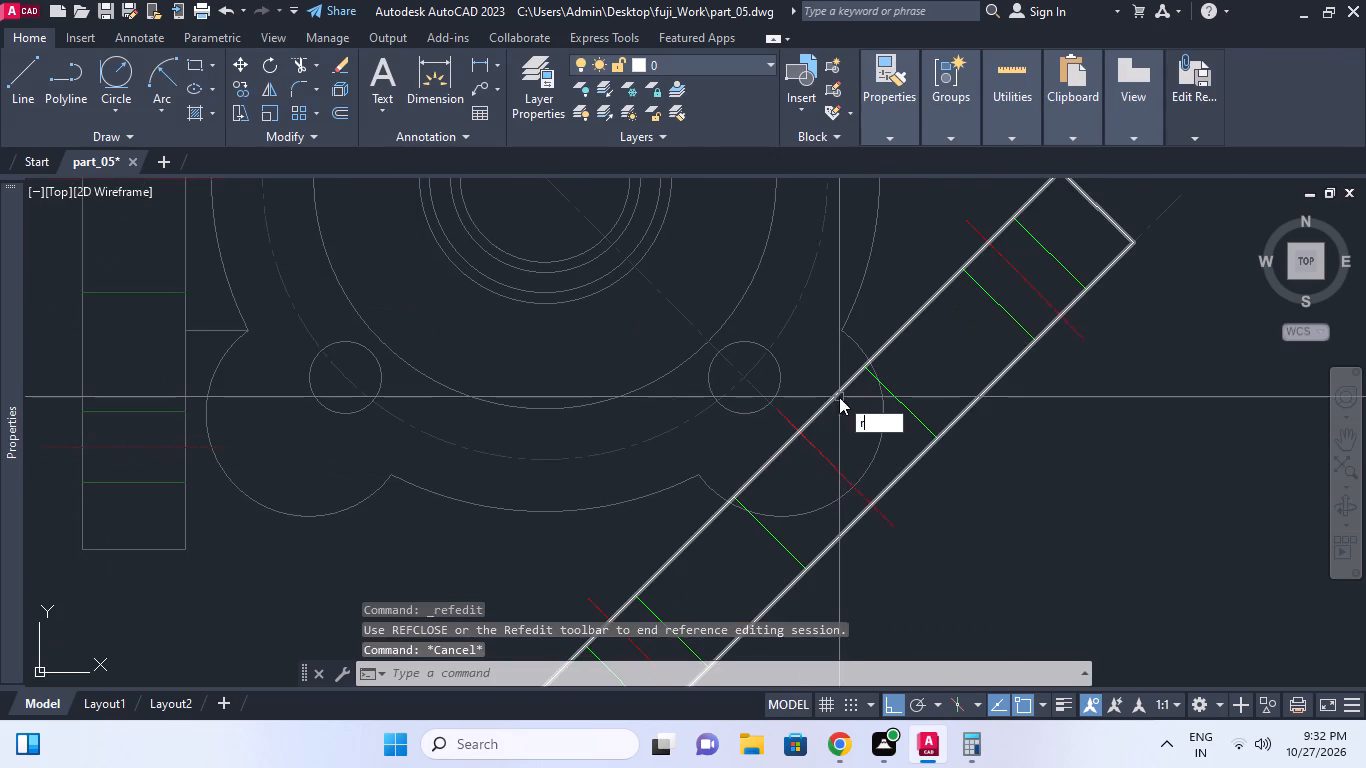
{"action": "key", "text": "e"}
{"action": "key", "text": "space"}
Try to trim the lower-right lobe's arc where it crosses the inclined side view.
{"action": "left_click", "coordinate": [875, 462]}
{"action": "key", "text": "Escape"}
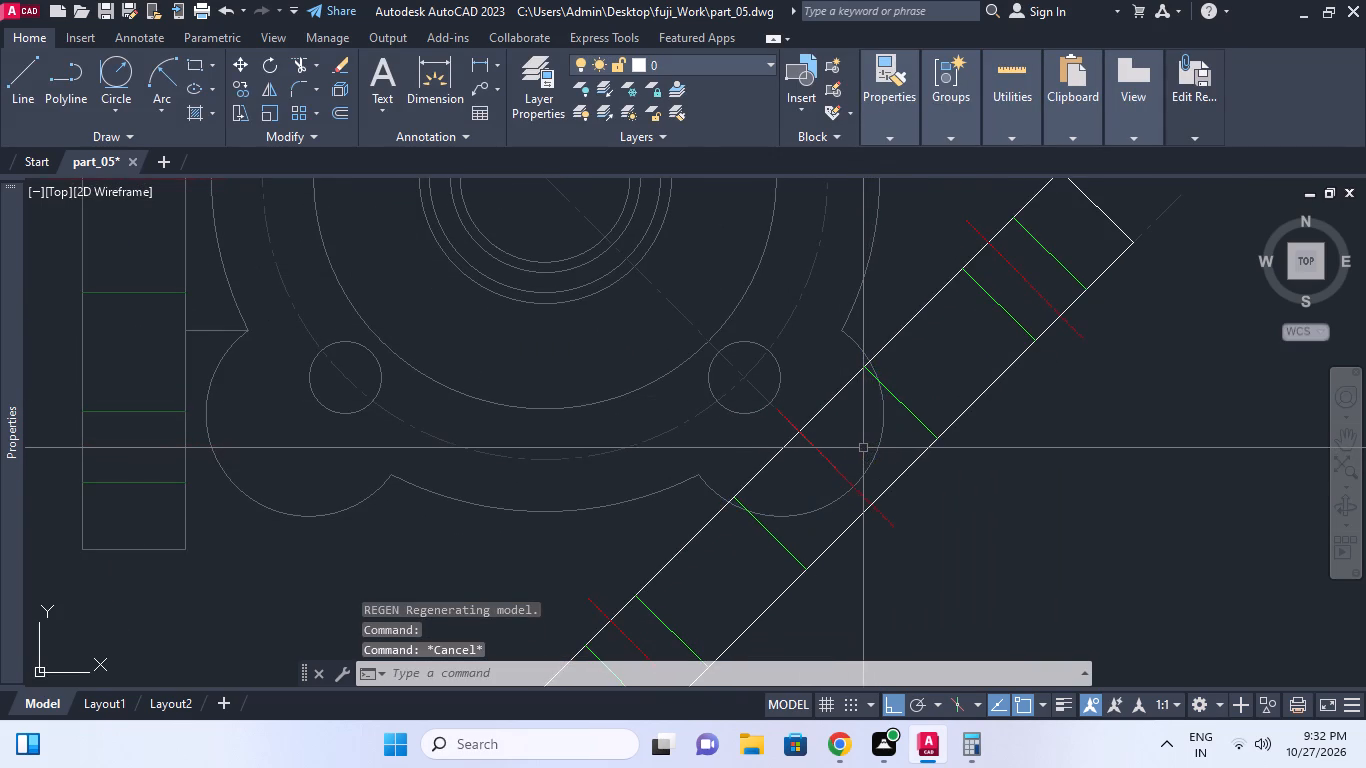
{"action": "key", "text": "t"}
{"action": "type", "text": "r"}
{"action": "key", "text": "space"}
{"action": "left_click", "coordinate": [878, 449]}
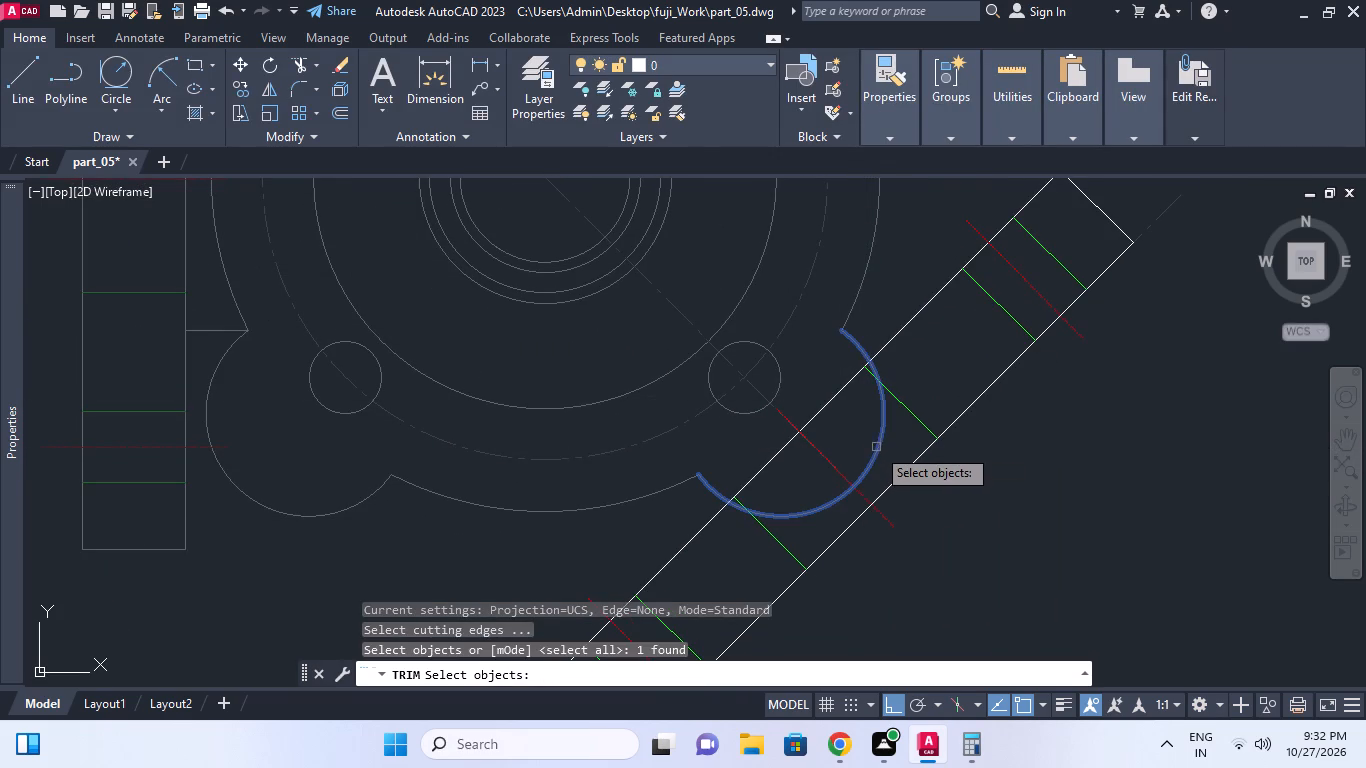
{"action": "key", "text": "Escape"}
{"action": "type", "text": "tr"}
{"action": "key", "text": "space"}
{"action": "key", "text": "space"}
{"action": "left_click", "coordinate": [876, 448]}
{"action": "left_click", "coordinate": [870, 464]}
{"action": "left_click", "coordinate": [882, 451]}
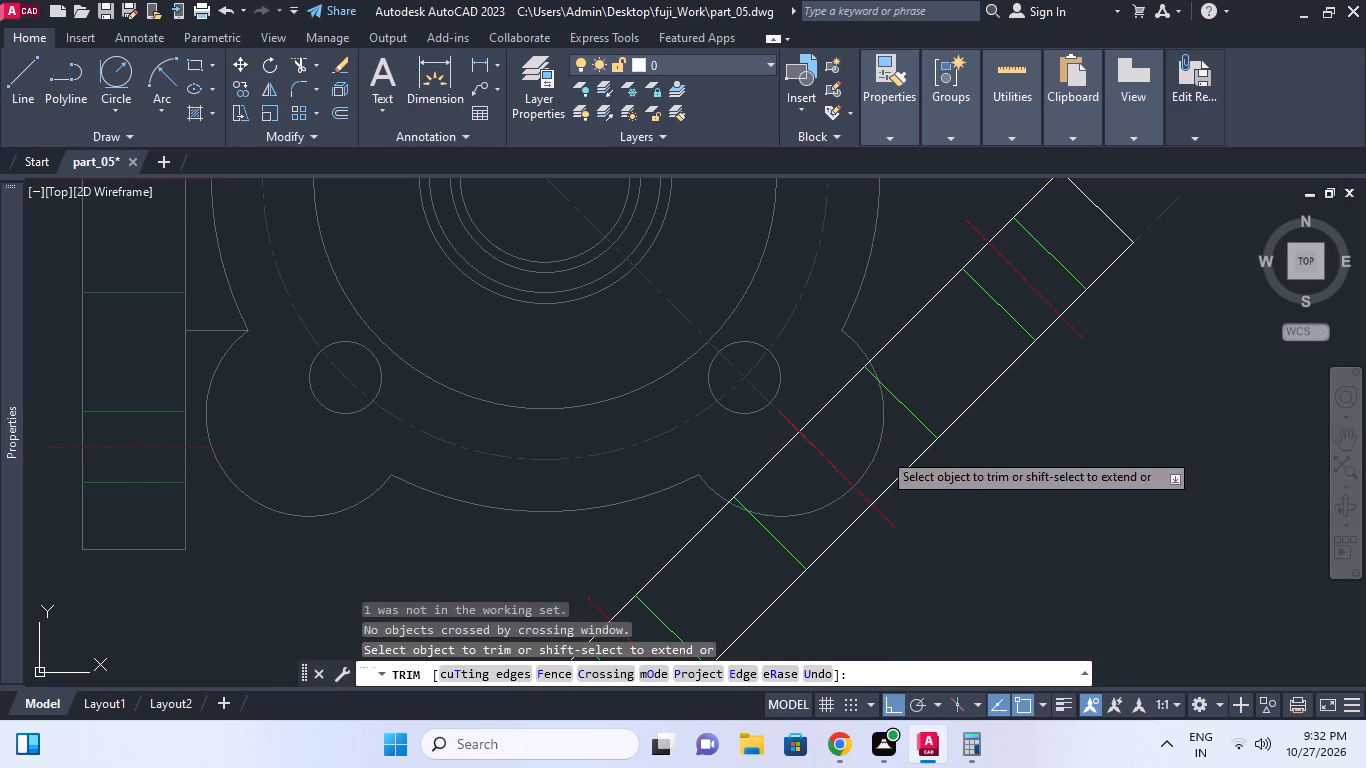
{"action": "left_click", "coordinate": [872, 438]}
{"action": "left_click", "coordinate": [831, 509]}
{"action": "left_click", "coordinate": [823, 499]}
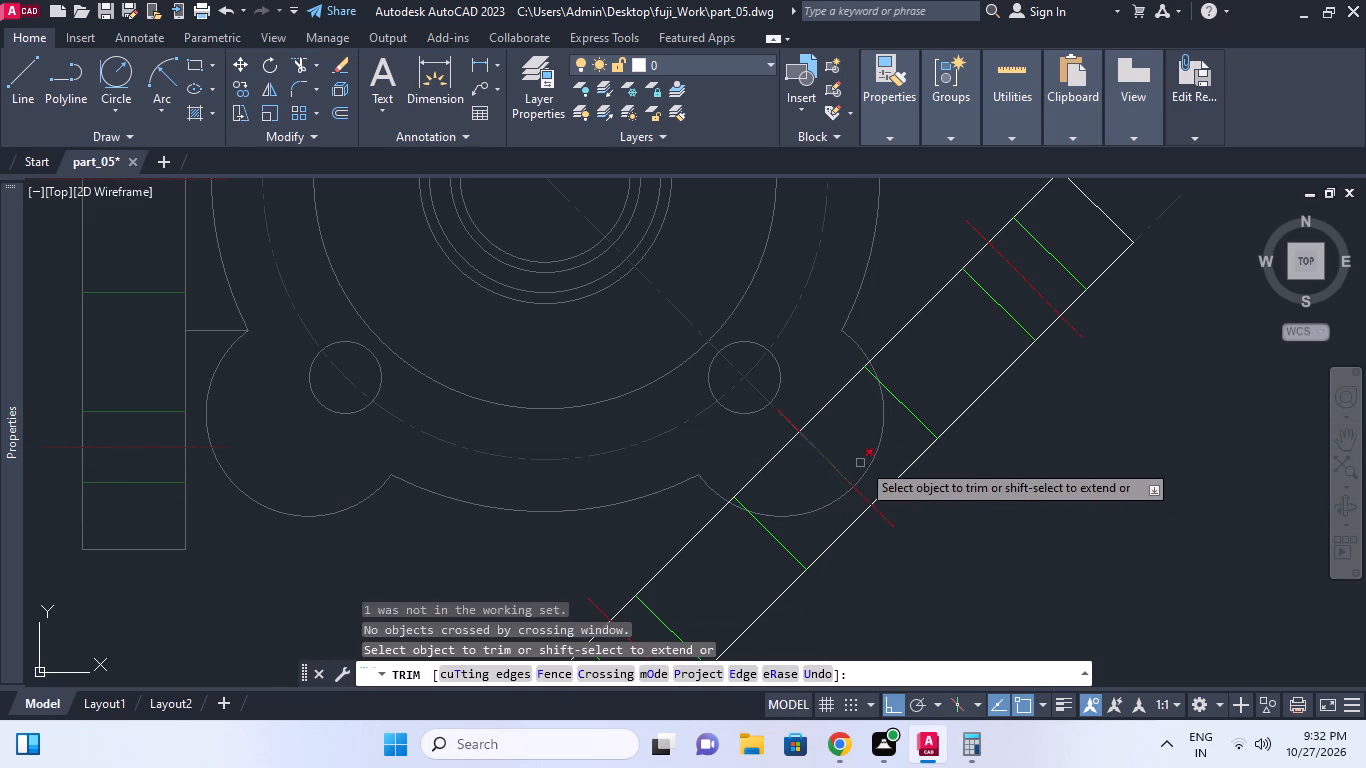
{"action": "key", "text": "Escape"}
Leave the trim and close the inclined side view block's in-place editing, saving the reference edits.
{"action": "middle_click_drag", "start_coordinate": [861, 462], "coordinate": [870, 445]}
{"action": "scroll", "coordinate": [861, 462], "scroll_direction": "down", "scroll_amount": 1}
{"action": "key", "text": "Escape"}
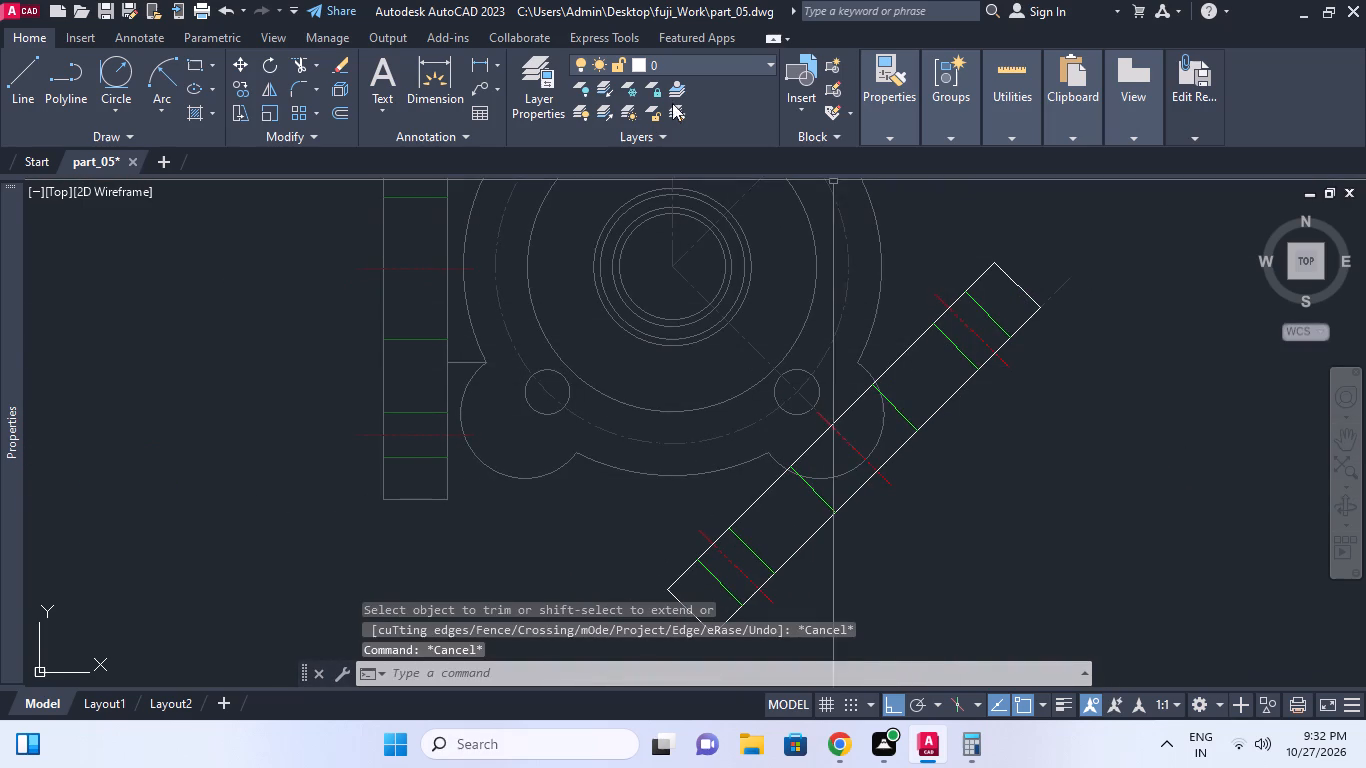
{"action": "right_click", "coordinate": [1128, 241]}
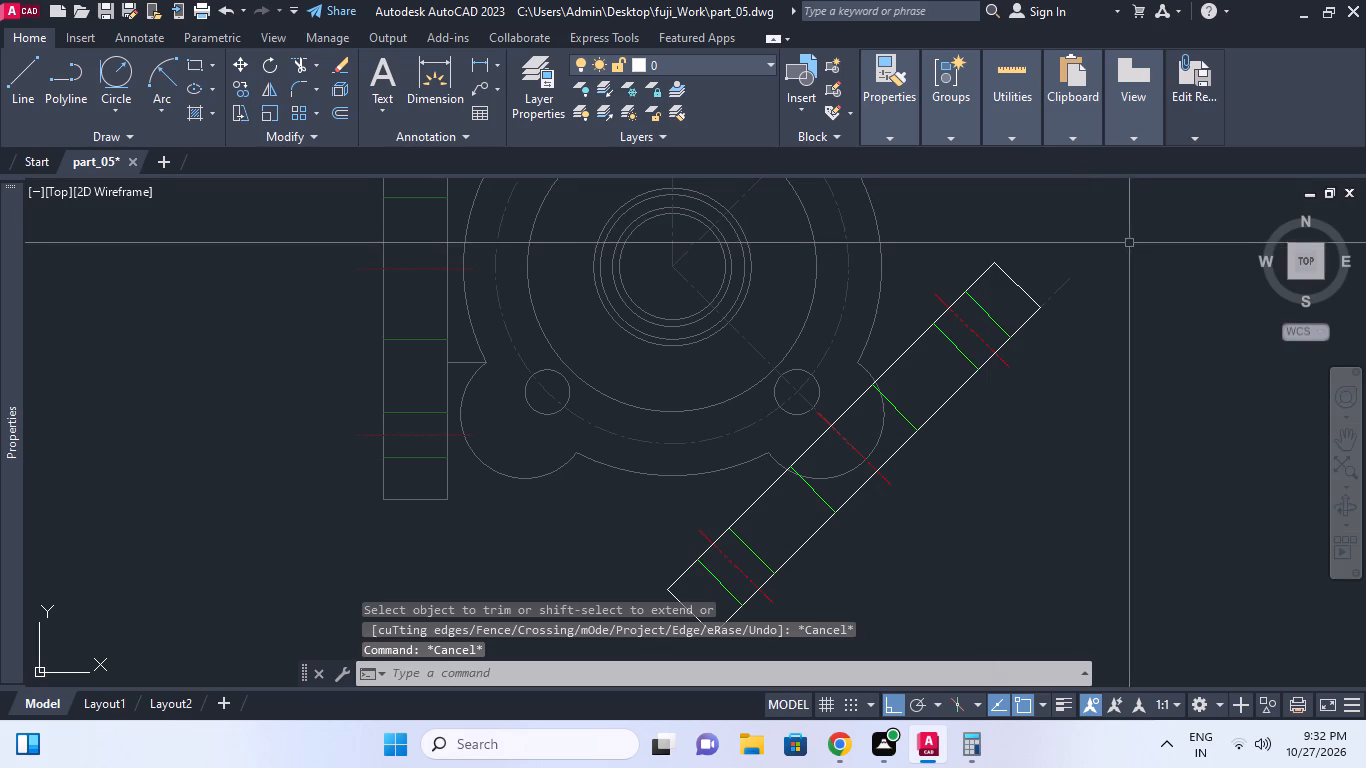
{"action": "left_click", "coordinate": [1207, 316]}
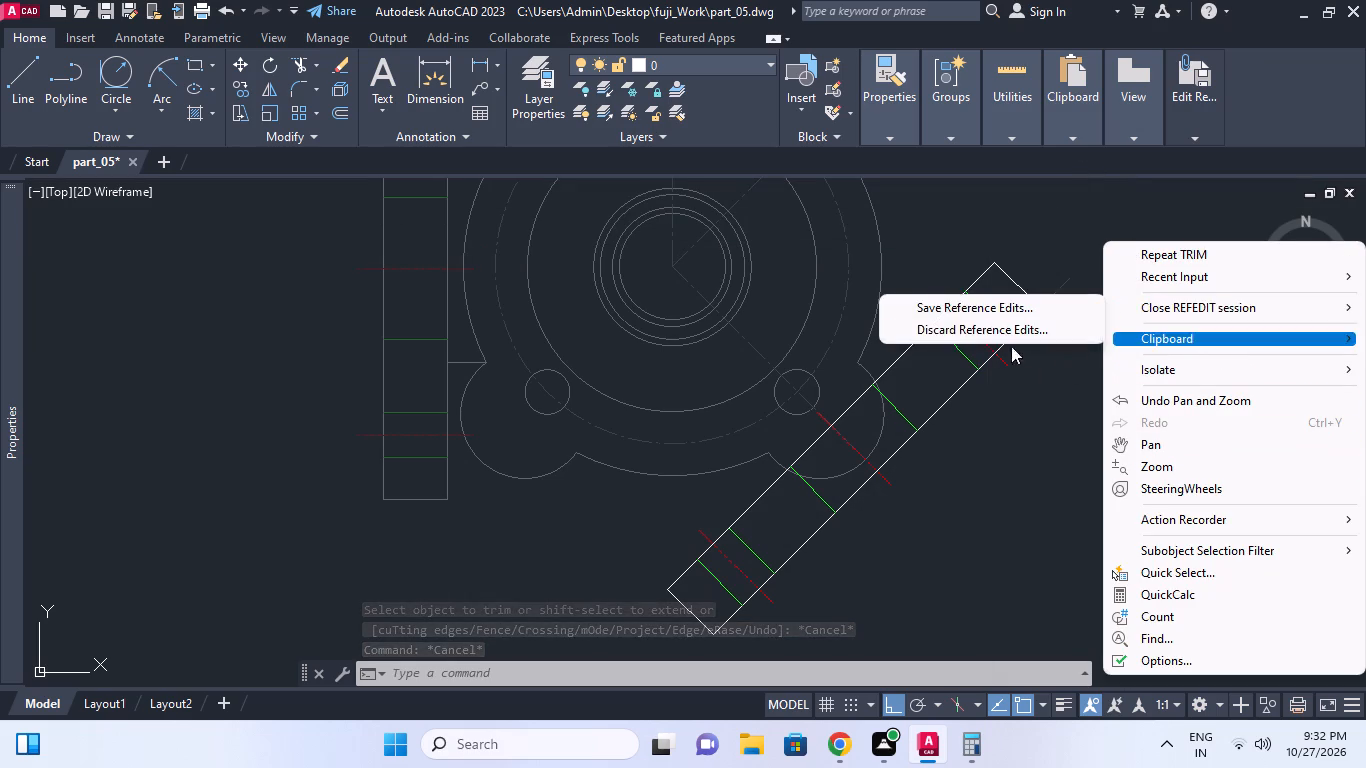
{"action": "left_click", "coordinate": [989, 312]}
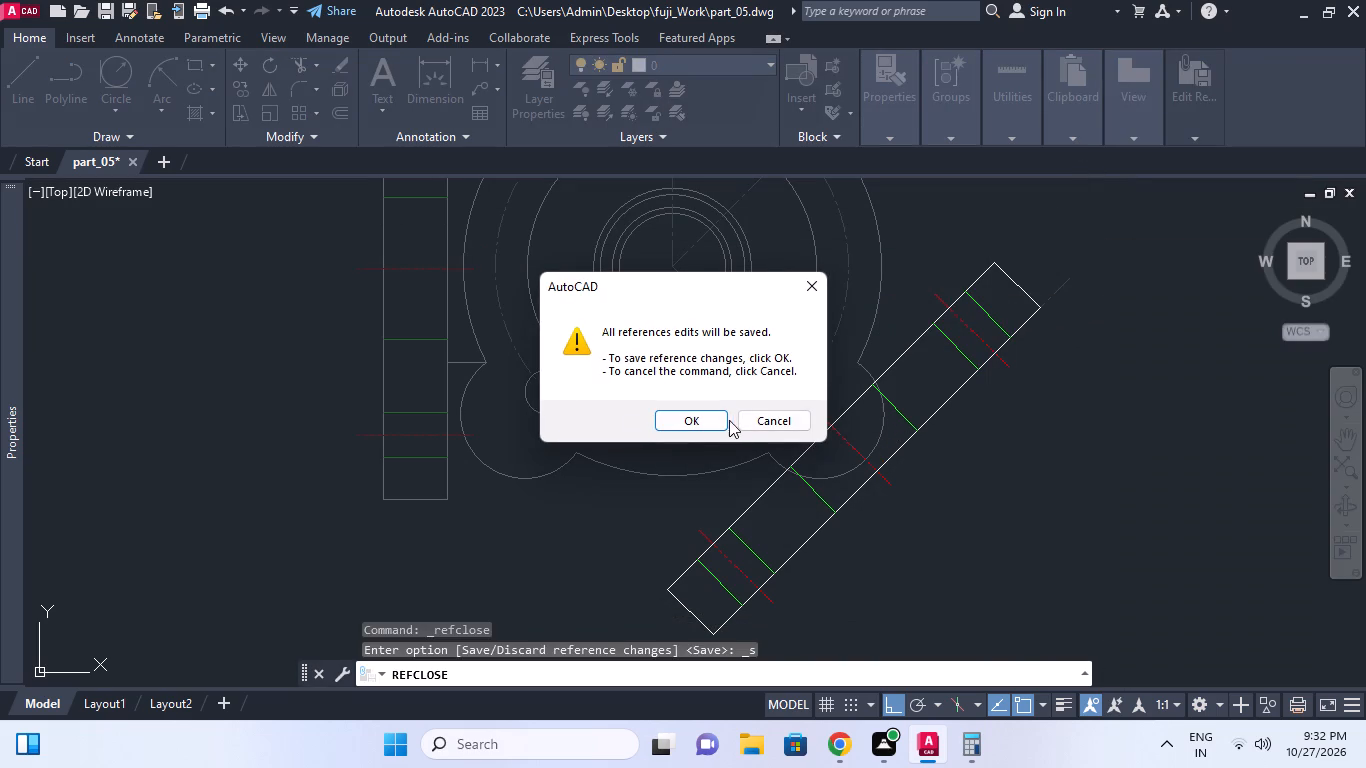
{"action": "left_click", "coordinate": [694, 420]}
{"action": "key", "text": "a"}
{"action": "key", "text": "Escape"}
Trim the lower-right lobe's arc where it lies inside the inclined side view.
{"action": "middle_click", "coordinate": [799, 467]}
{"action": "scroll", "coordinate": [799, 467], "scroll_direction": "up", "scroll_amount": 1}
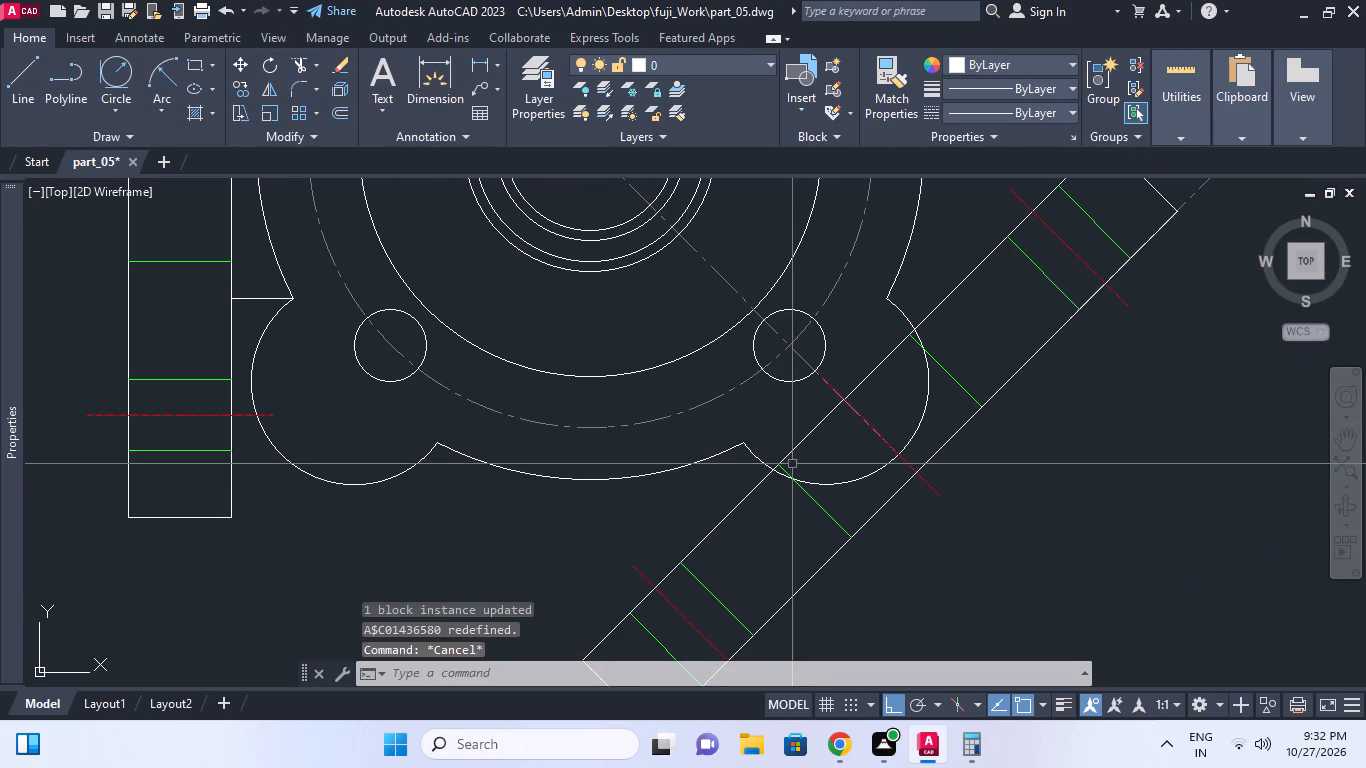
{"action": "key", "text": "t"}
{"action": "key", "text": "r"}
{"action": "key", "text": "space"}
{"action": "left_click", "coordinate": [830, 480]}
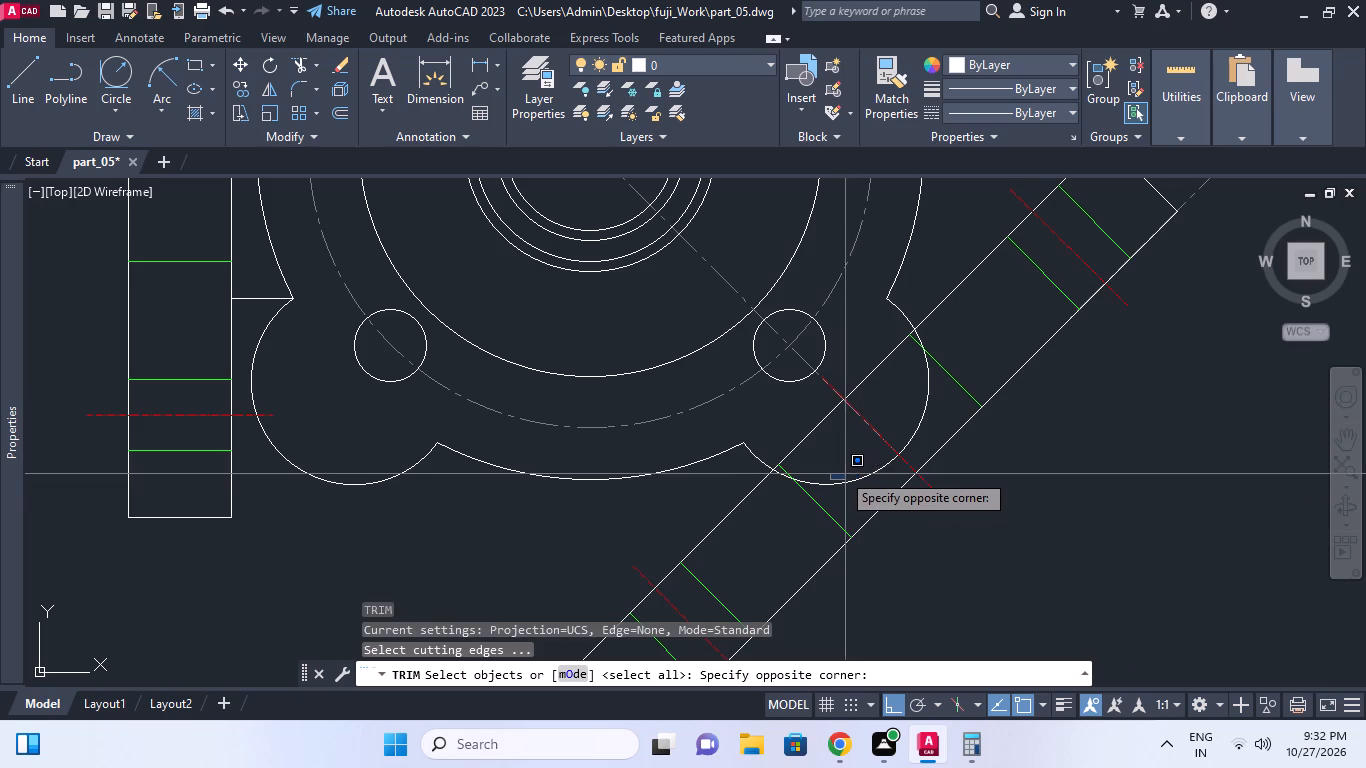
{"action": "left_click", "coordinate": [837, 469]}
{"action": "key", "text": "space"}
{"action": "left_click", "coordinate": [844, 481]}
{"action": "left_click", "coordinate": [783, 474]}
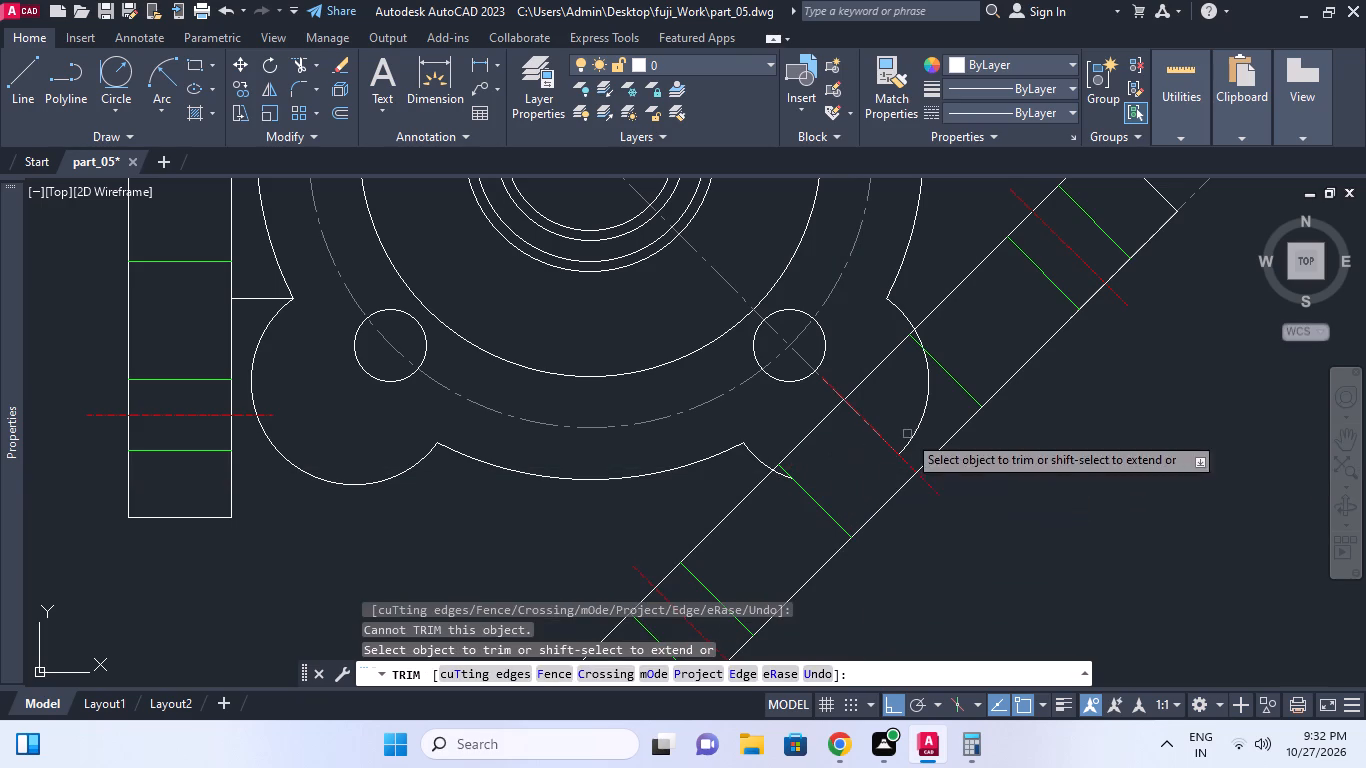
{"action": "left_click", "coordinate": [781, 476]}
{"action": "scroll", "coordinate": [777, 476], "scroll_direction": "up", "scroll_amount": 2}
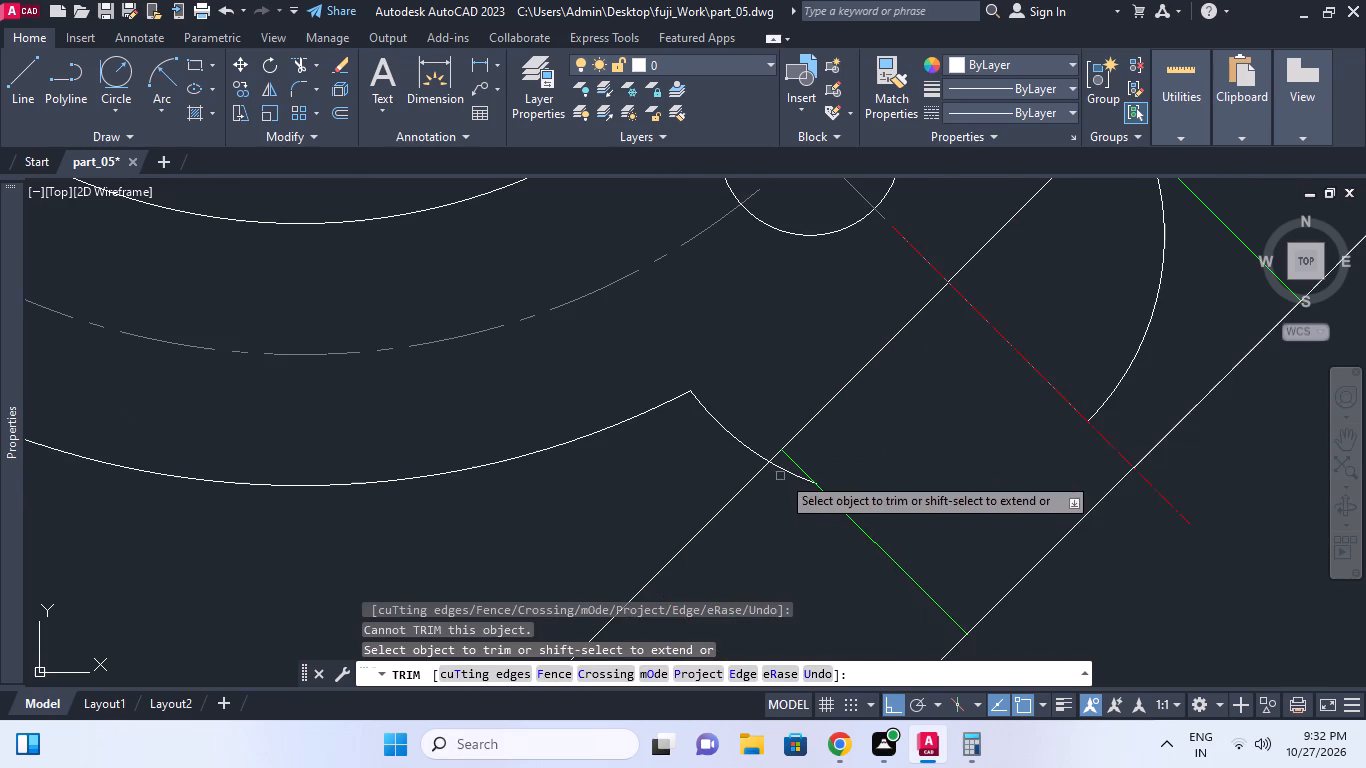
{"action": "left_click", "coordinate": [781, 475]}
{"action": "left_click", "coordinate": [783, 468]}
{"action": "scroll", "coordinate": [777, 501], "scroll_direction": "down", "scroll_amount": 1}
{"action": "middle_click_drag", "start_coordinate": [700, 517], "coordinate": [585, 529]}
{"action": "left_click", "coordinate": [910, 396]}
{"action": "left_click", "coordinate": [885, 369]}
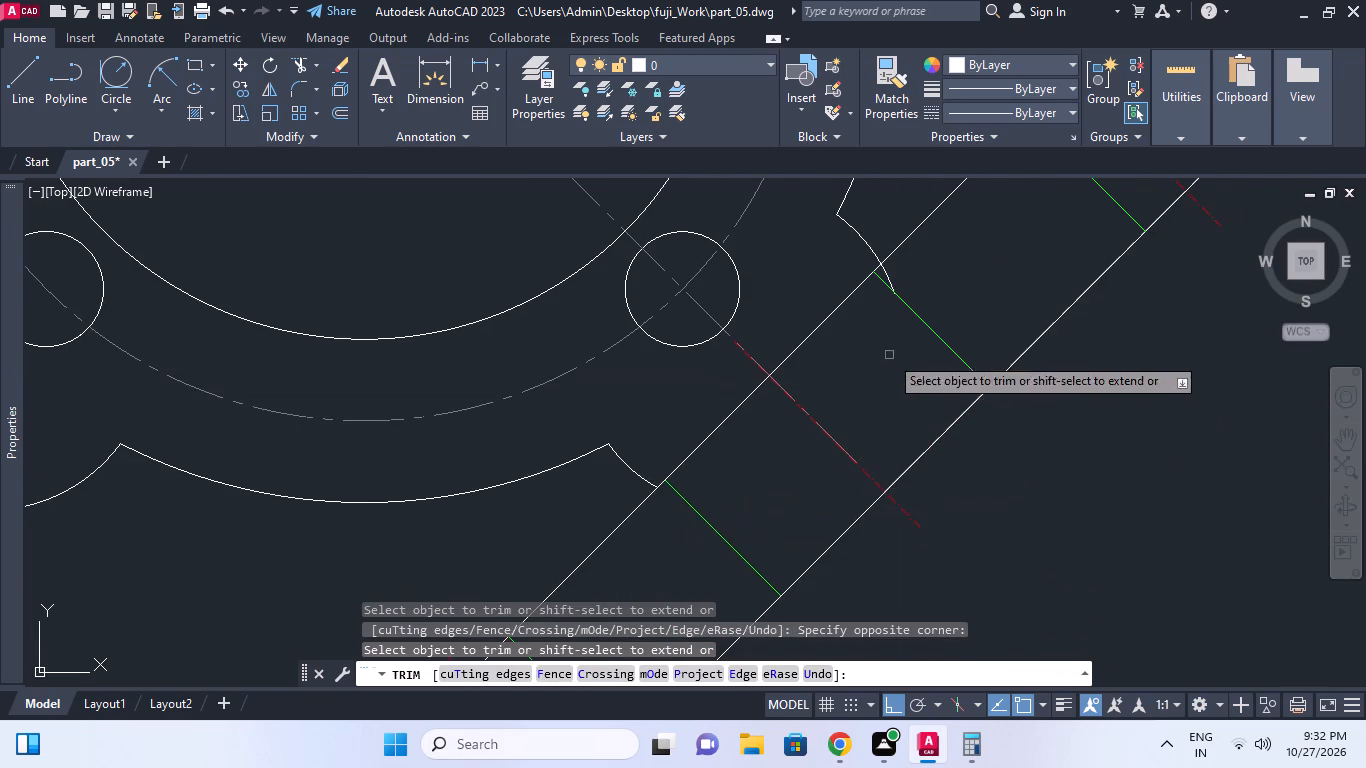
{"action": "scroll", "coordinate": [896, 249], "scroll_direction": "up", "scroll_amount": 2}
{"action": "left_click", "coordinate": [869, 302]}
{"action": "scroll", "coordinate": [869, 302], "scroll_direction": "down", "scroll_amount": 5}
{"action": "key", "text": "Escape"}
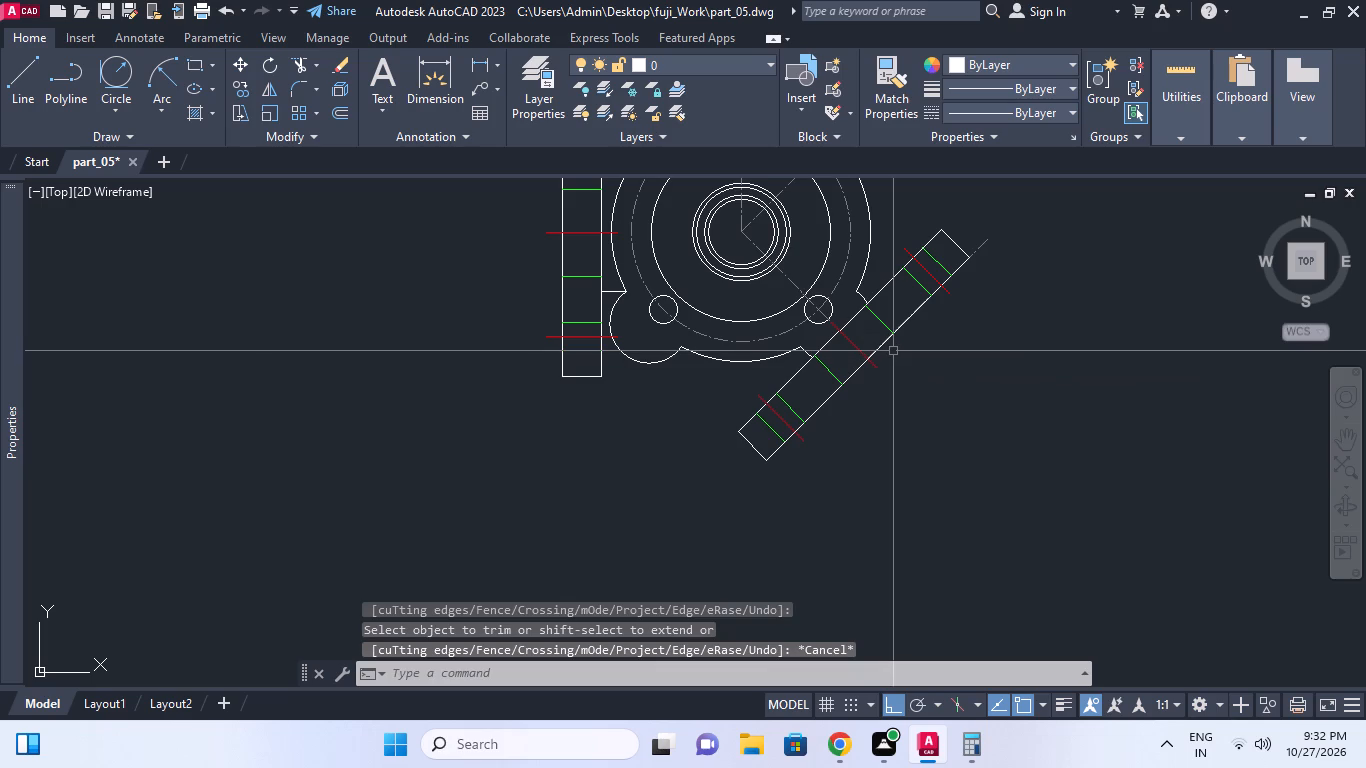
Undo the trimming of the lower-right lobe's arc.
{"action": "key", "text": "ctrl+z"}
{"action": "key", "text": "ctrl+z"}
Open the inclined side view block for in-place editing again.
{"action": "left_click", "coordinate": [897, 353]}
{"action": "right_click", "coordinate": [897, 353]}
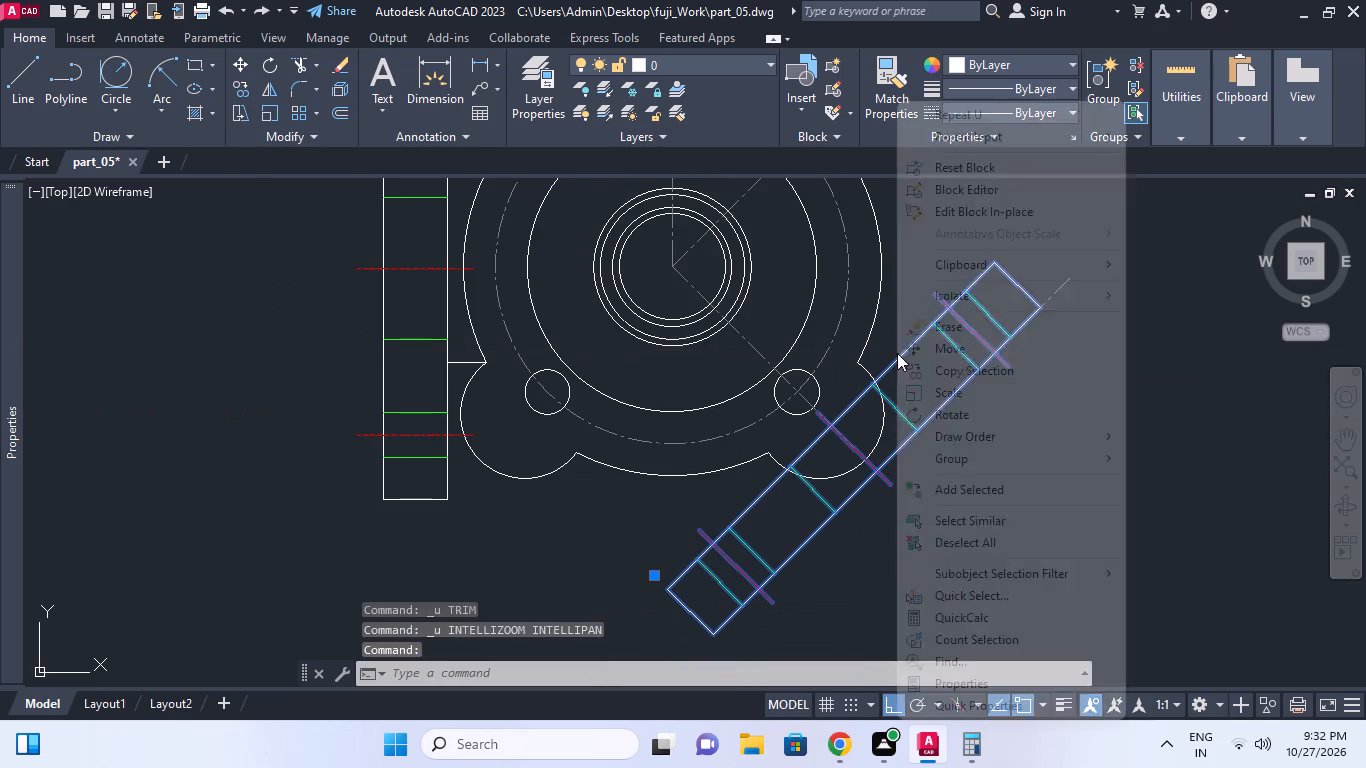
{"action": "left_click", "coordinate": [940, 216]}
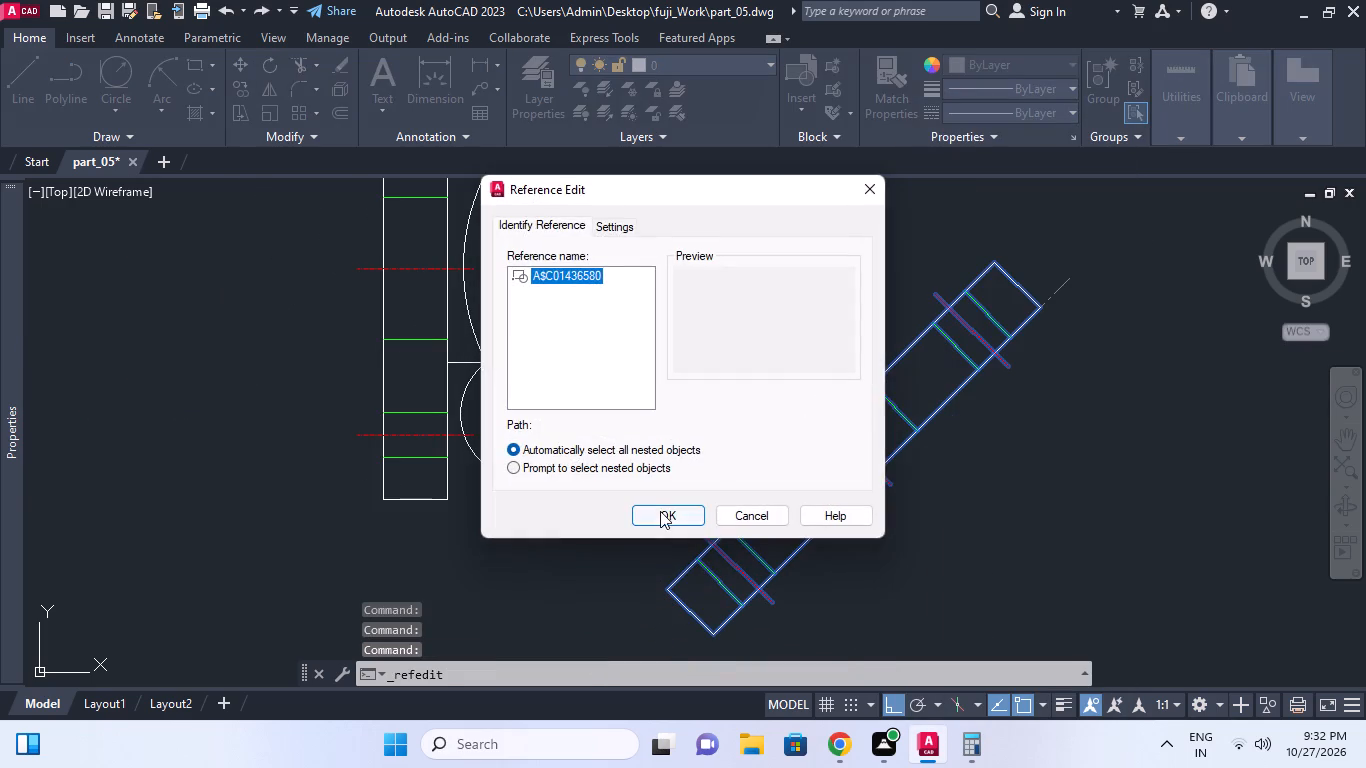
{"action": "left_click", "coordinate": [660, 511]}
{"action": "middle_click_drag", "start_coordinate": [681, 490], "coordinate": [676, 449]}
{"action": "key", "text": "Escape"}
{"action": "middle_click", "coordinate": [822, 446]}
{"action": "key", "text": "r"}
{"action": "key", "text": "Escape"}
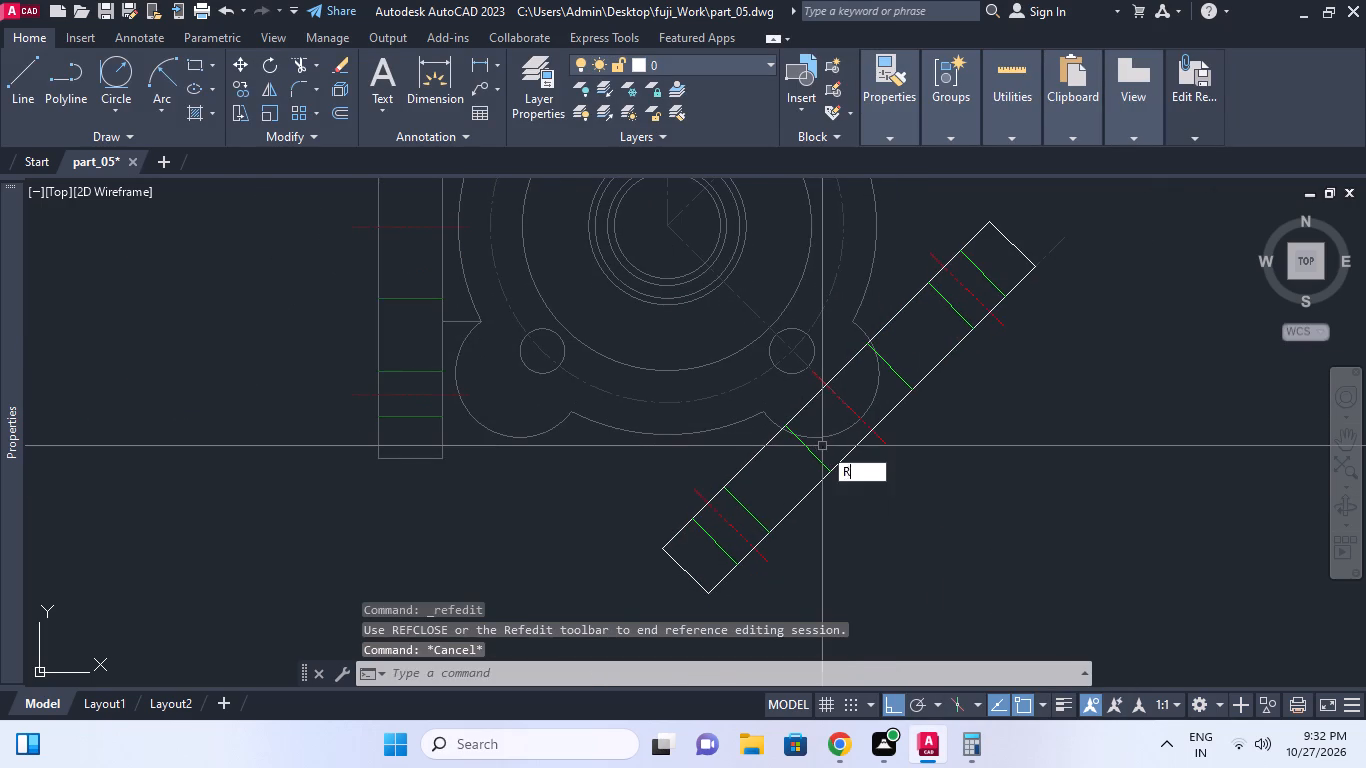
Trim the inclined side view's inner edge and green line ends inside the lower-right lobe, using the lobe's arc as cutting edge.
{"action": "type", "text": "tr"}
{"action": "key", "text": "space"}
{"action": "left_click", "coordinate": [832, 439]}
{"action": "key", "text": "space"}
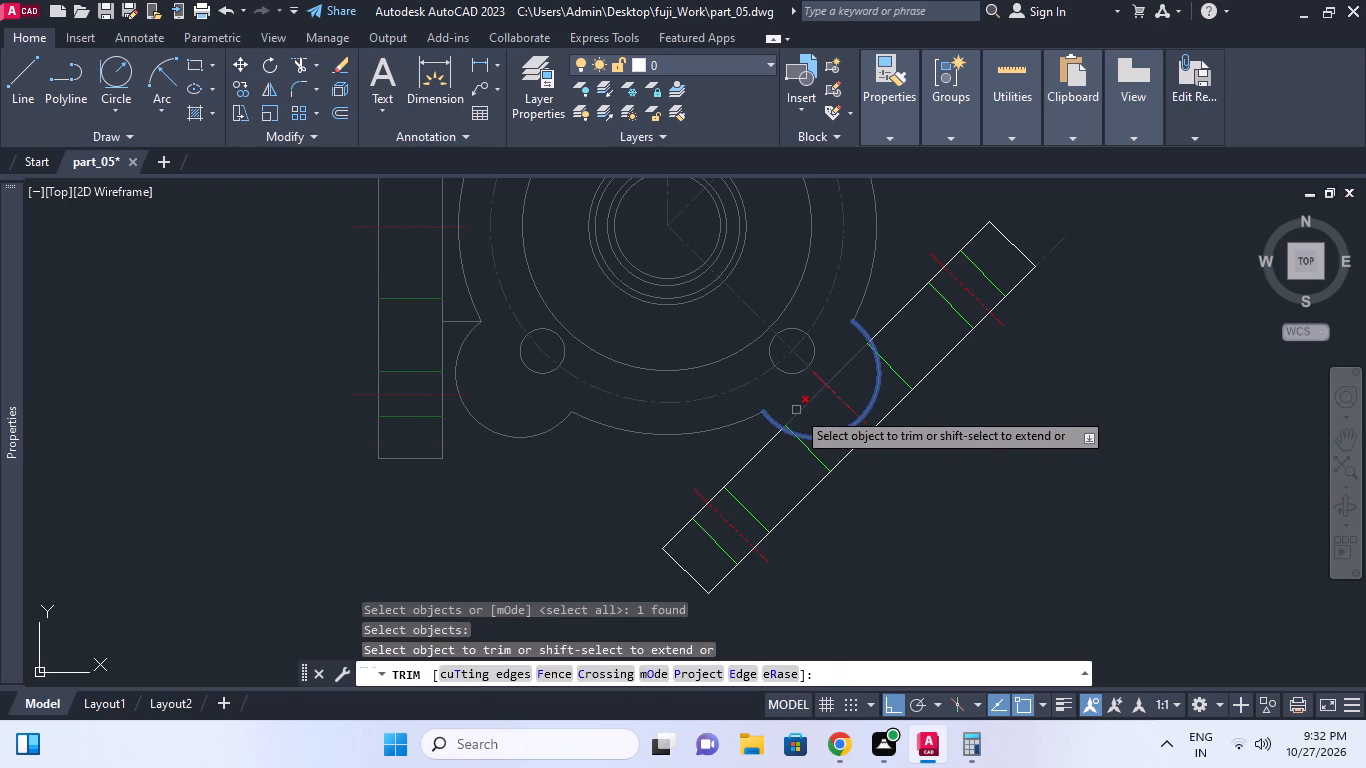
{"action": "left_click", "coordinate": [796, 410]}
{"action": "scroll", "coordinate": [850, 355], "scroll_direction": "up", "scroll_amount": 3}
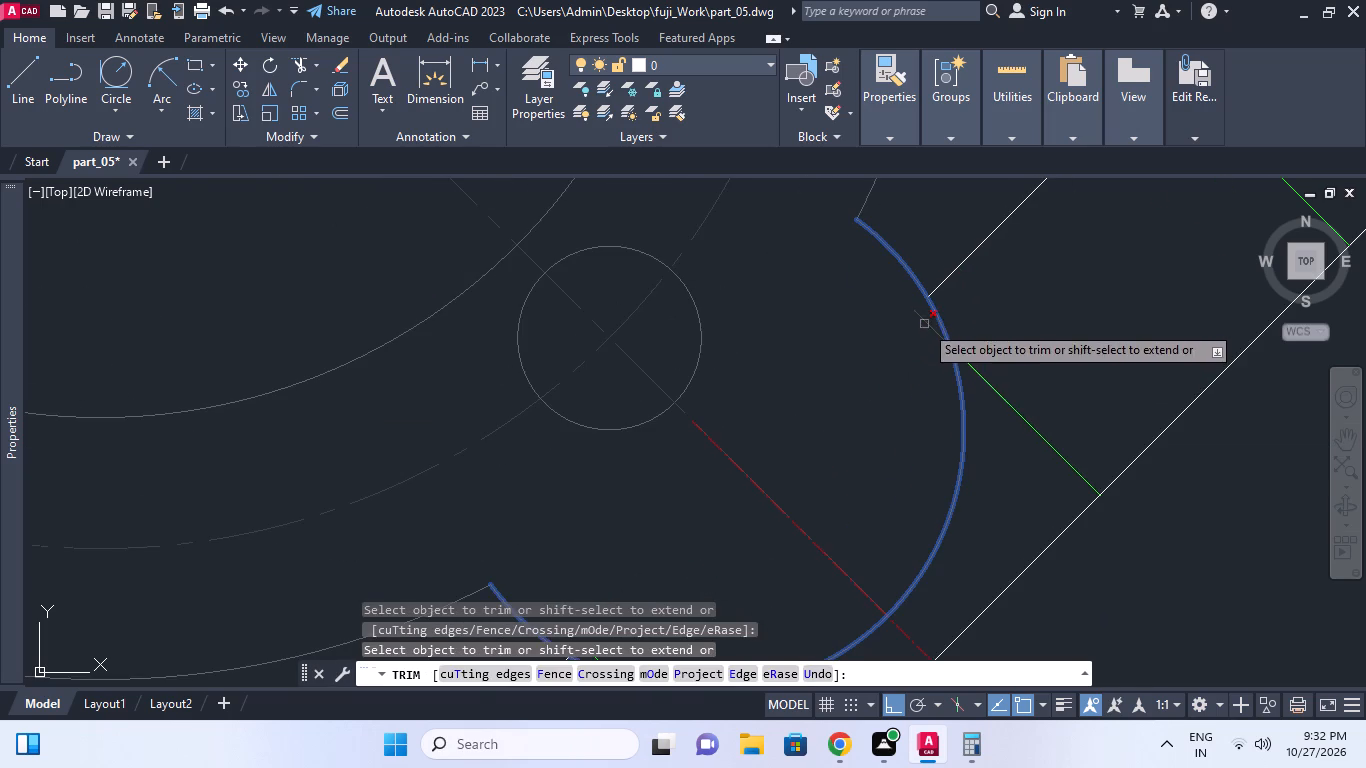
{"action": "left_click", "coordinate": [924, 324]}
{"action": "scroll", "coordinate": [830, 411], "scroll_direction": "down", "scroll_amount": 2}
{"action": "middle_click_drag", "start_coordinate": [794, 453], "coordinate": [795, 377]}
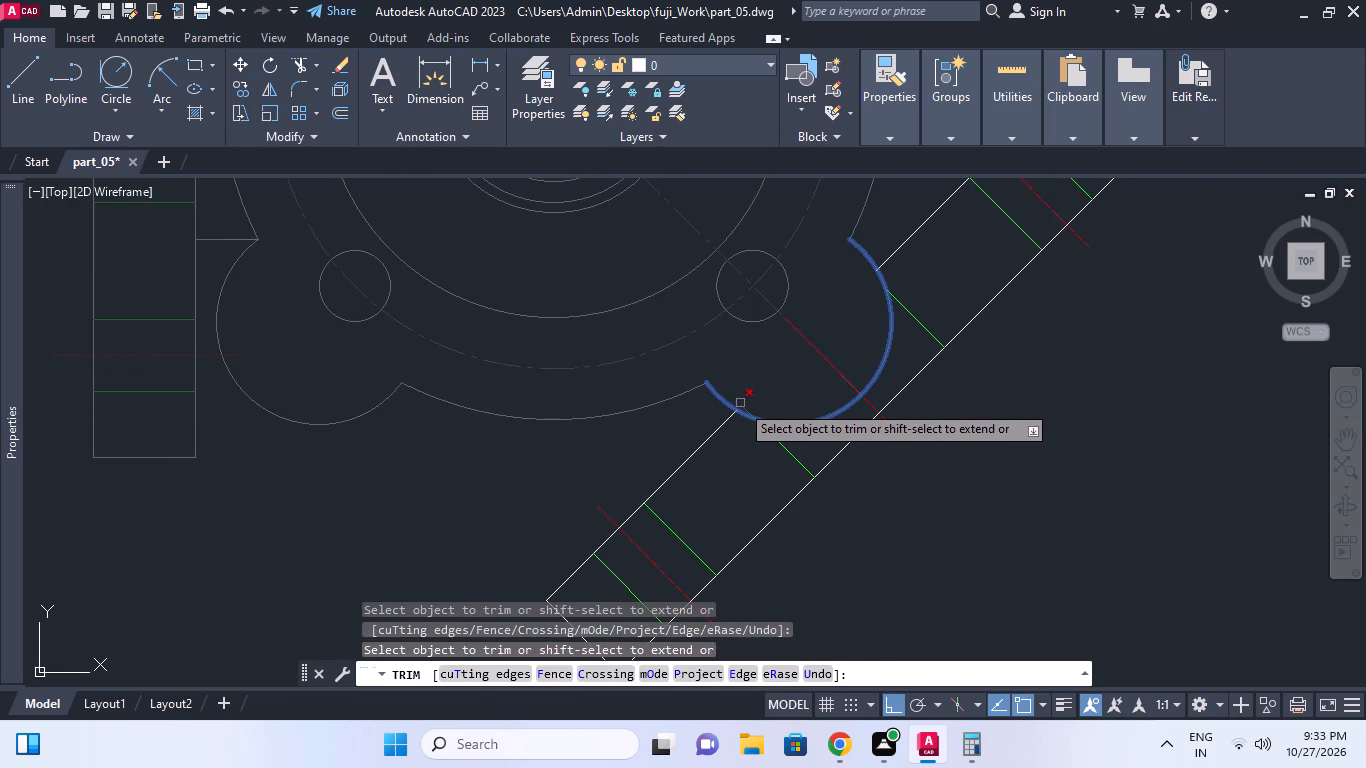
{"action": "left_click", "coordinate": [740, 403]}
{"action": "right_click", "coordinate": [815, 341]}
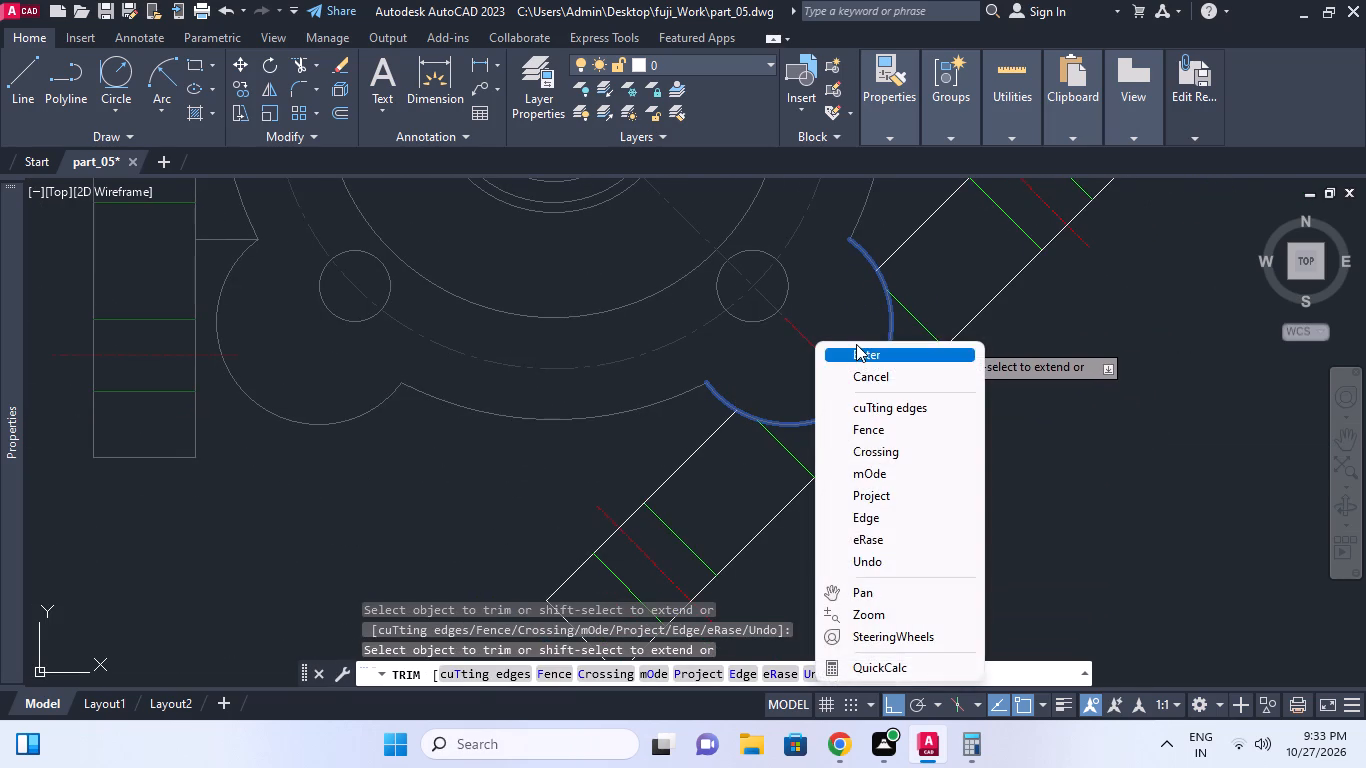
{"action": "left_click", "coordinate": [856, 345]}
Close the block's in-place editing and save the reference edits.
{"action": "right_click", "coordinate": [830, 237]}
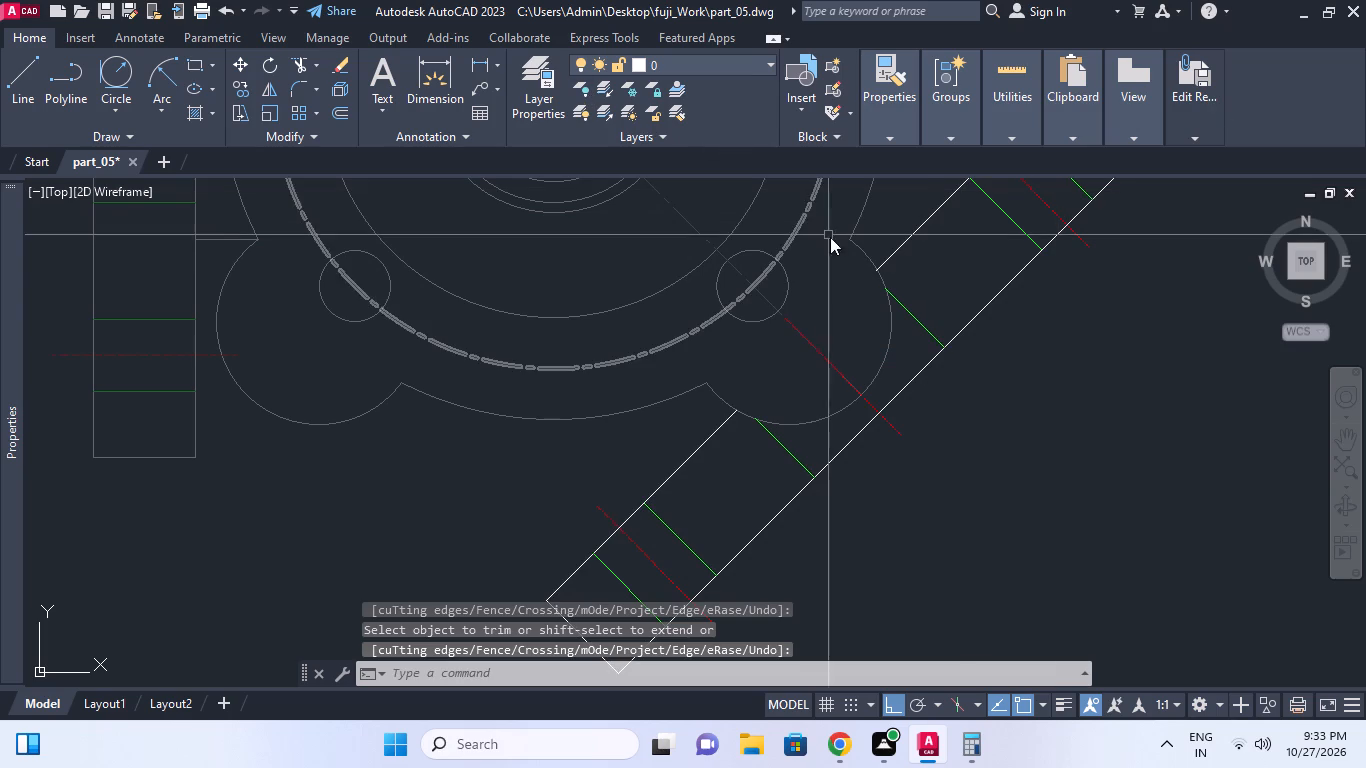
{"action": "left_click", "coordinate": [880, 300]}
{"action": "key", "text": "space"}
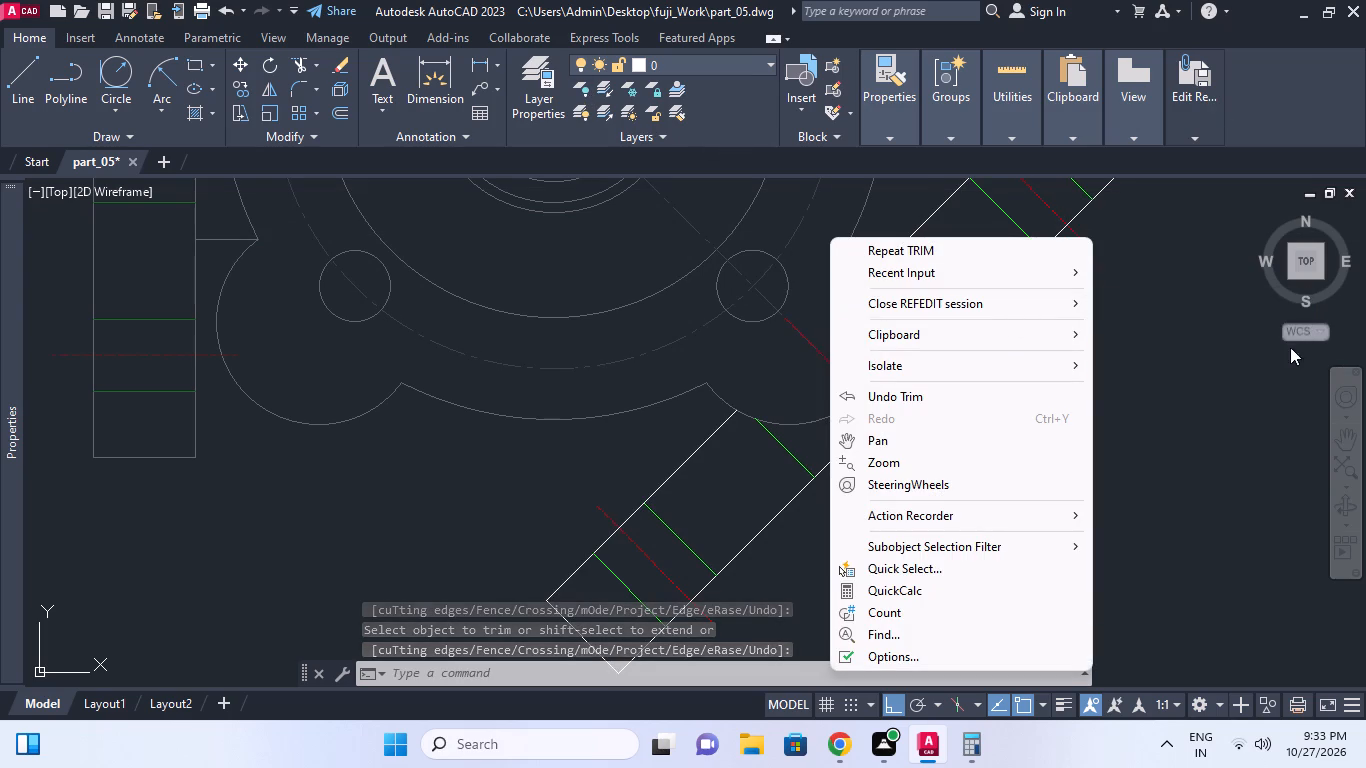
{"action": "left_click", "coordinate": [997, 308]}
{"action": "left_click", "coordinate": [1159, 303]}
{"action": "scroll", "coordinate": [975, 376], "scroll_direction": "down", "scroll_amount": 3}
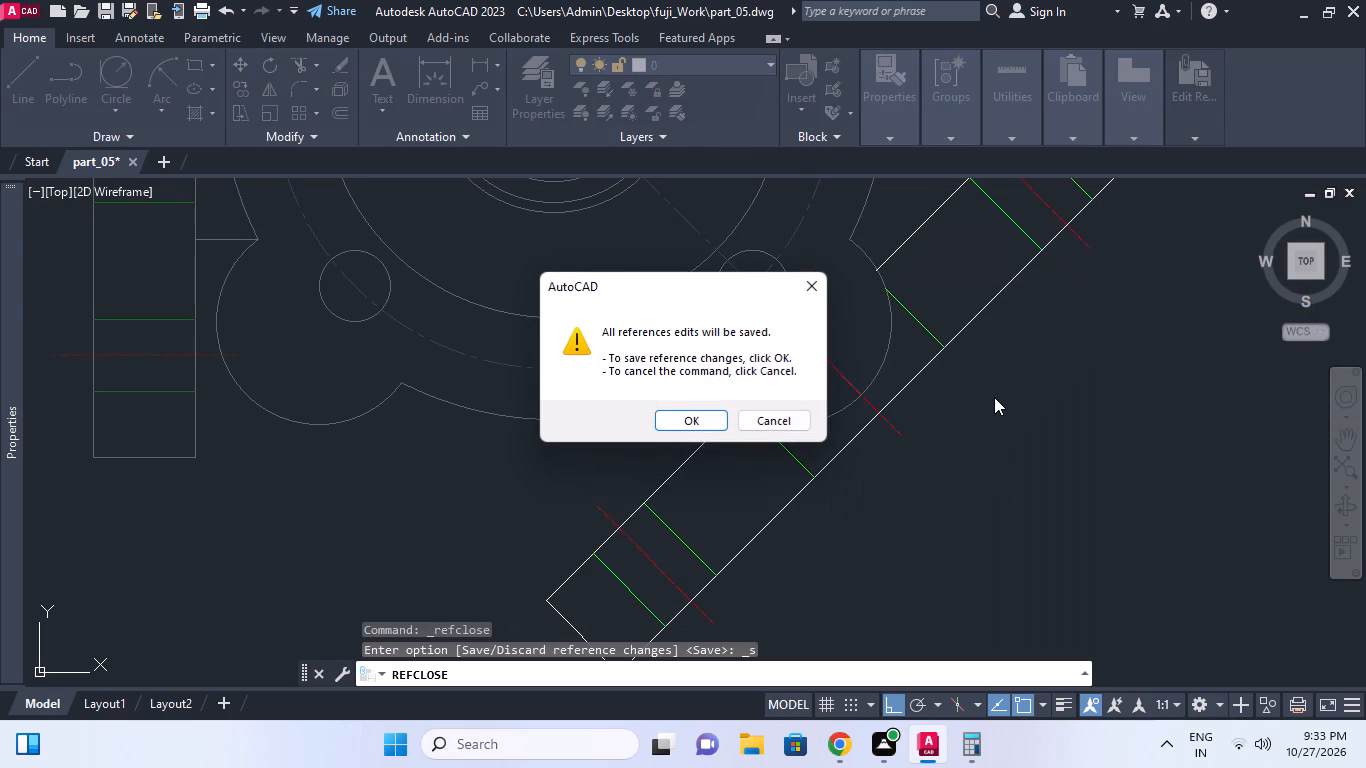
{"action": "left_click", "coordinate": [663, 422]}
Erase the leftover diagonal line running along the inclined side view's outer edge past its upper end.
{"action": "scroll", "coordinate": [744, 426], "scroll_direction": "down", "scroll_amount": 2}
{"action": "scroll", "coordinate": [863, 431], "scroll_direction": "down", "scroll_amount": 1}
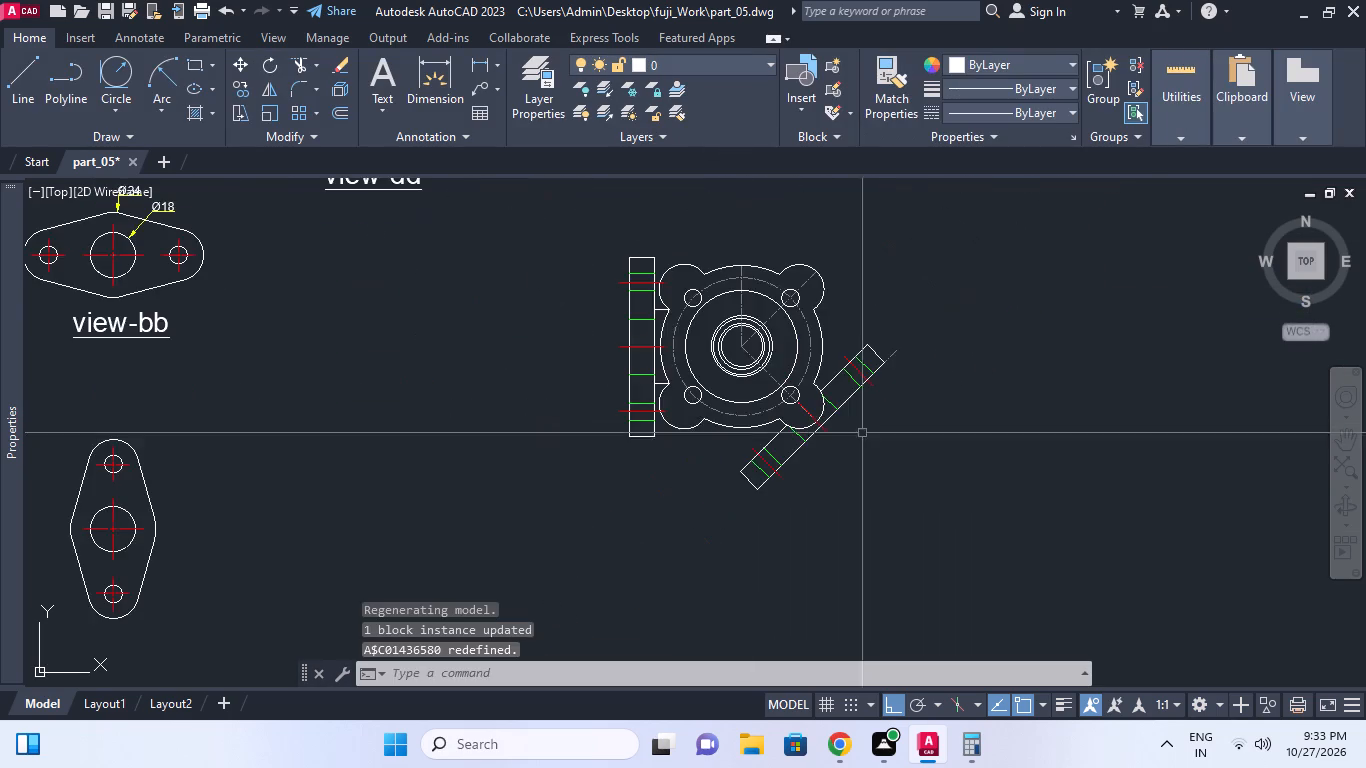
{"action": "scroll", "coordinate": [862, 457], "scroll_direction": "down", "scroll_amount": 1}
{"action": "scroll", "coordinate": [895, 385], "scroll_direction": "up", "scroll_amount": 2}
{"action": "left_click", "coordinate": [870, 408]}
{"action": "left_click", "coordinate": [846, 398]}
{"action": "key", "text": "Escape"}
{"action": "left_click", "coordinate": [861, 401]}
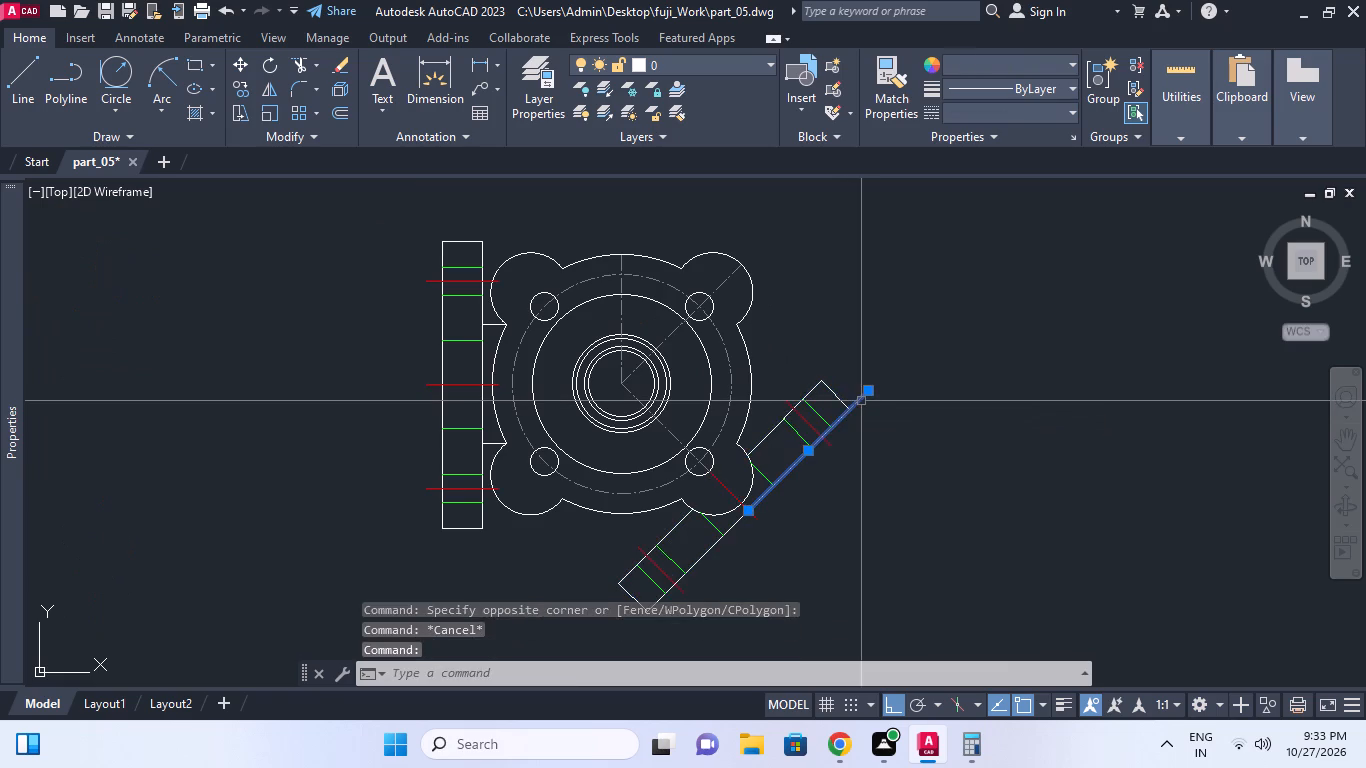
{"action": "key", "text": "e"}
{"action": "key", "text": "space"}
Draw a short diagonal line connecting the flange outline above the lower-right lobe to the inclined side view's inner edge.
{"action": "scroll", "coordinate": [888, 423], "scroll_direction": "down", "scroll_amount": 2}
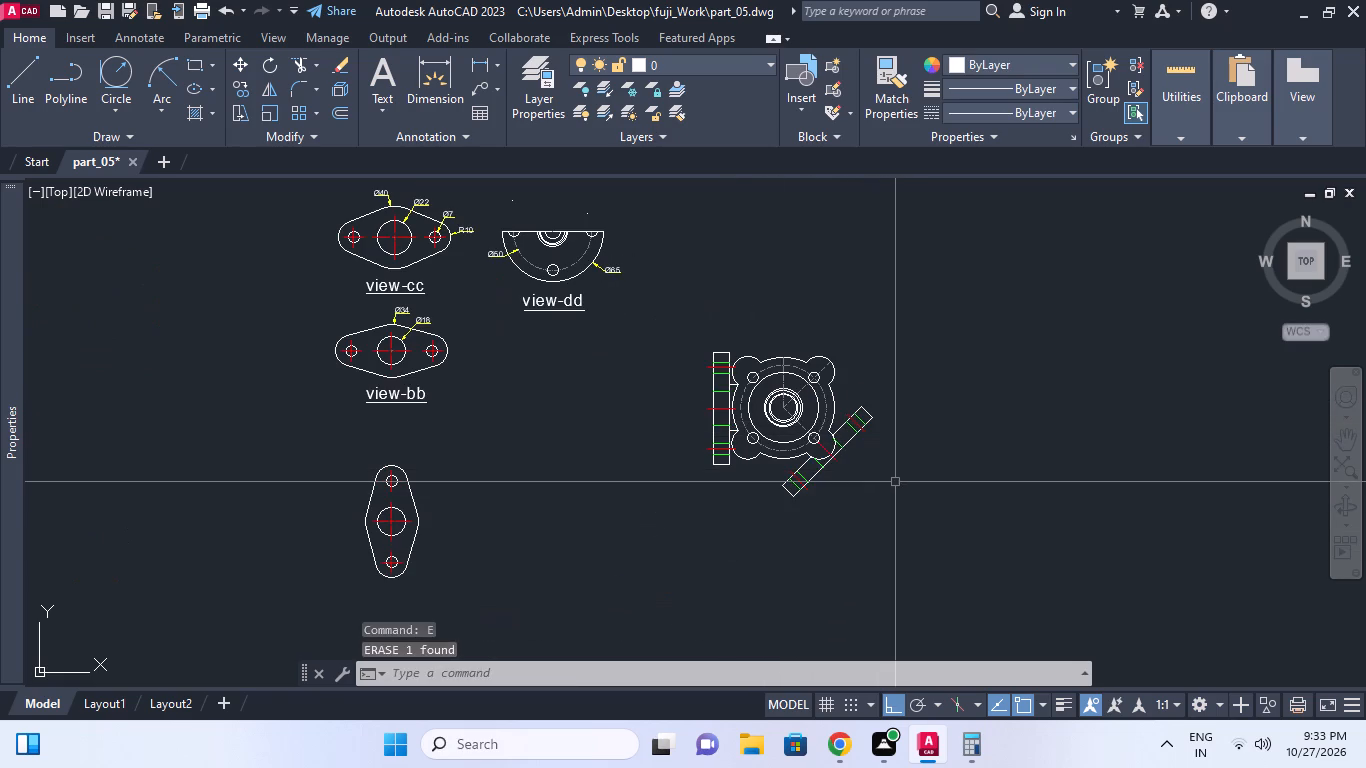
{"action": "scroll", "coordinate": [824, 441], "scroll_direction": "up", "scroll_amount": 3}
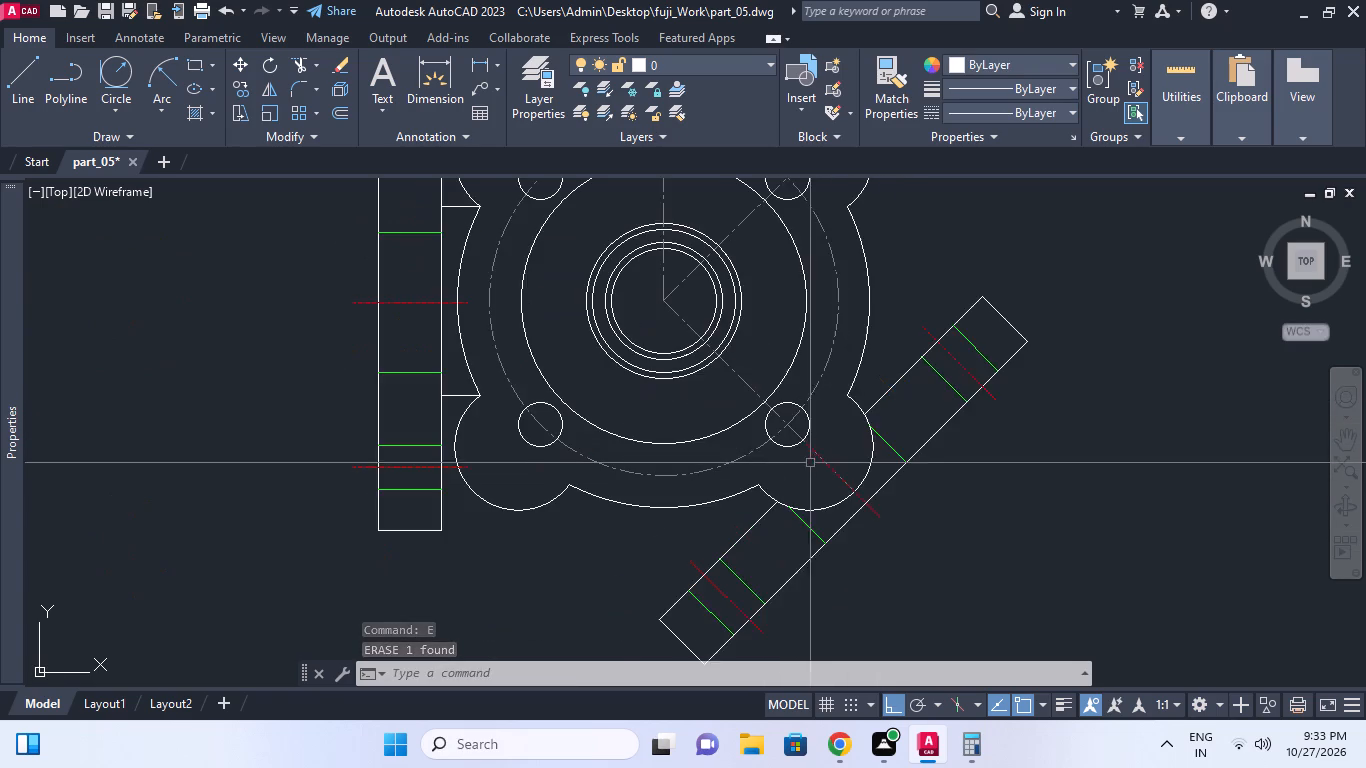
{"action": "middle_click", "coordinate": [810, 463]}
{"action": "scroll", "coordinate": [807, 463], "scroll_direction": "up", "scroll_amount": 1}
{"action": "key", "text": "l"}
{"action": "key", "text": "space"}
{"action": "left_click", "coordinate": [885, 308]}
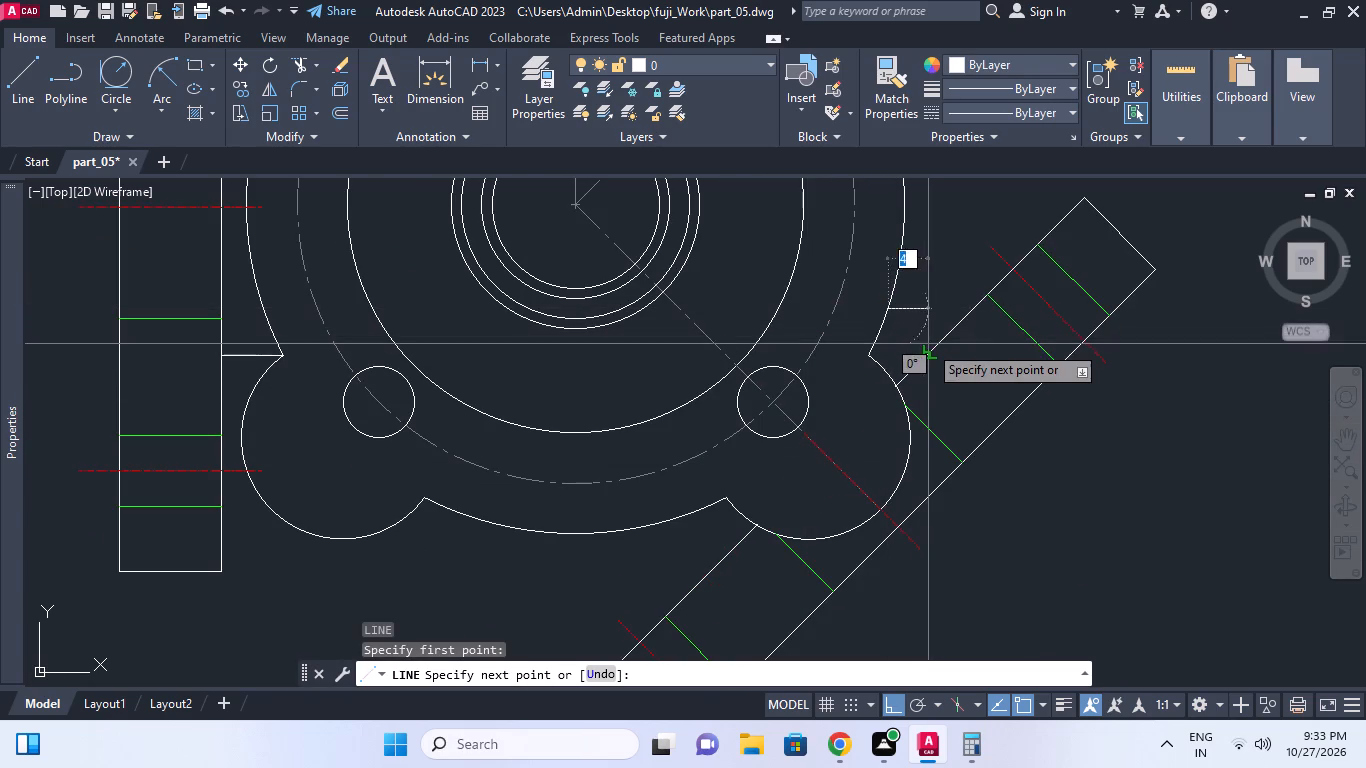
{"action": "left_click", "coordinate": [931, 348]}
{"action": "key", "text": "Escape"}
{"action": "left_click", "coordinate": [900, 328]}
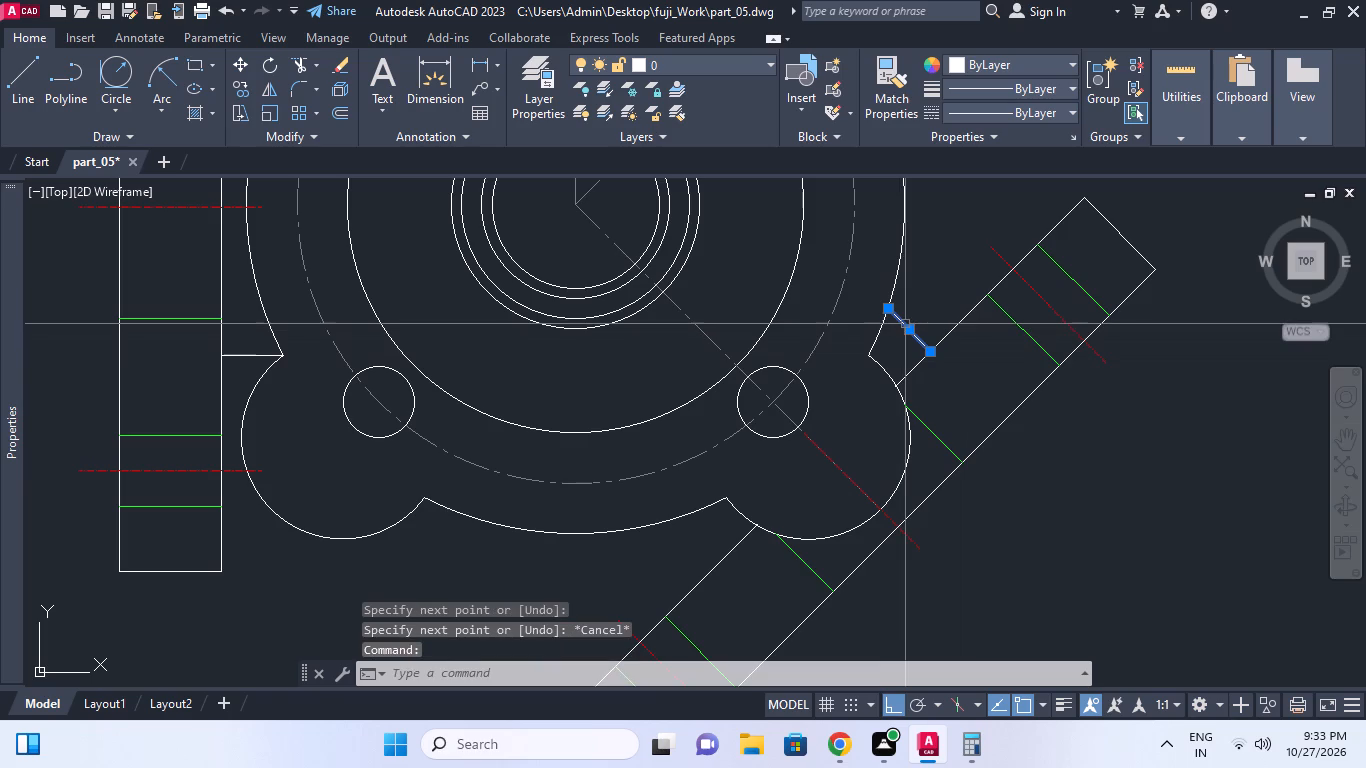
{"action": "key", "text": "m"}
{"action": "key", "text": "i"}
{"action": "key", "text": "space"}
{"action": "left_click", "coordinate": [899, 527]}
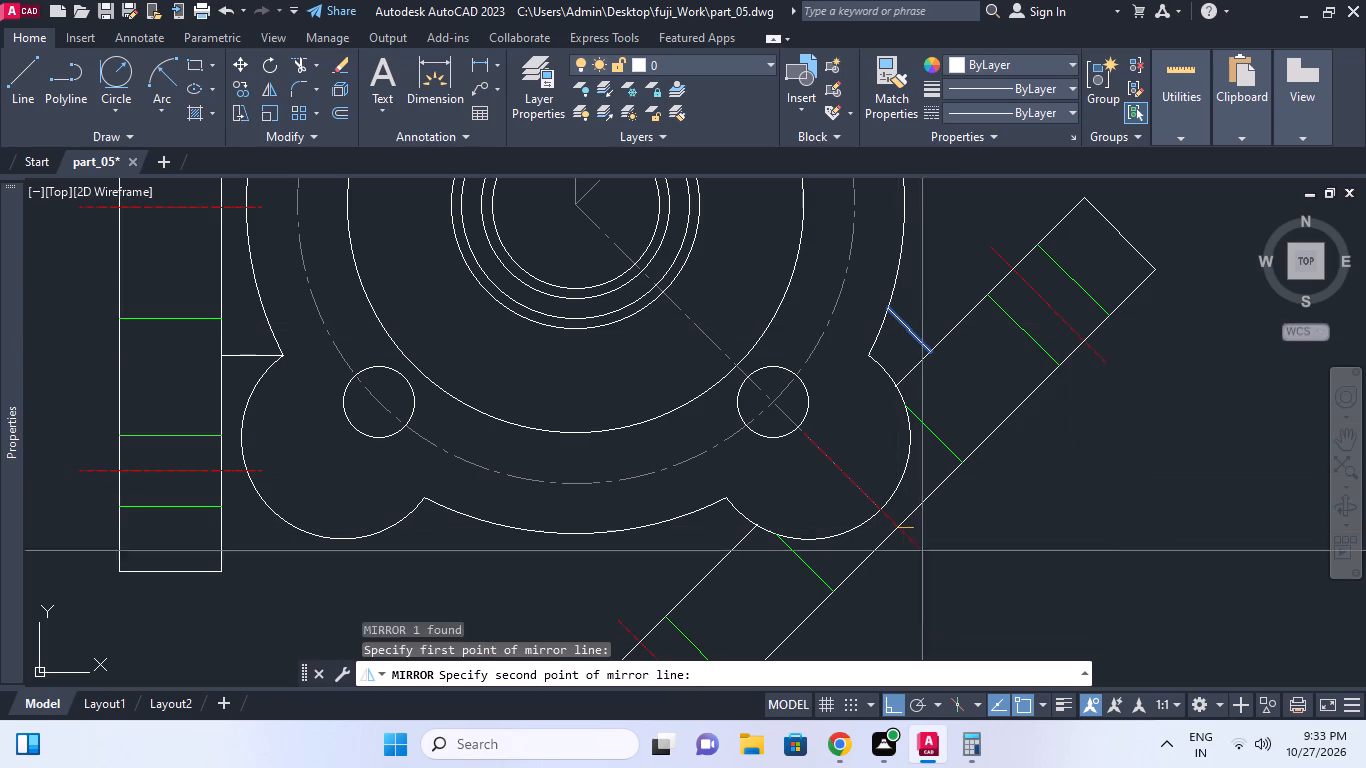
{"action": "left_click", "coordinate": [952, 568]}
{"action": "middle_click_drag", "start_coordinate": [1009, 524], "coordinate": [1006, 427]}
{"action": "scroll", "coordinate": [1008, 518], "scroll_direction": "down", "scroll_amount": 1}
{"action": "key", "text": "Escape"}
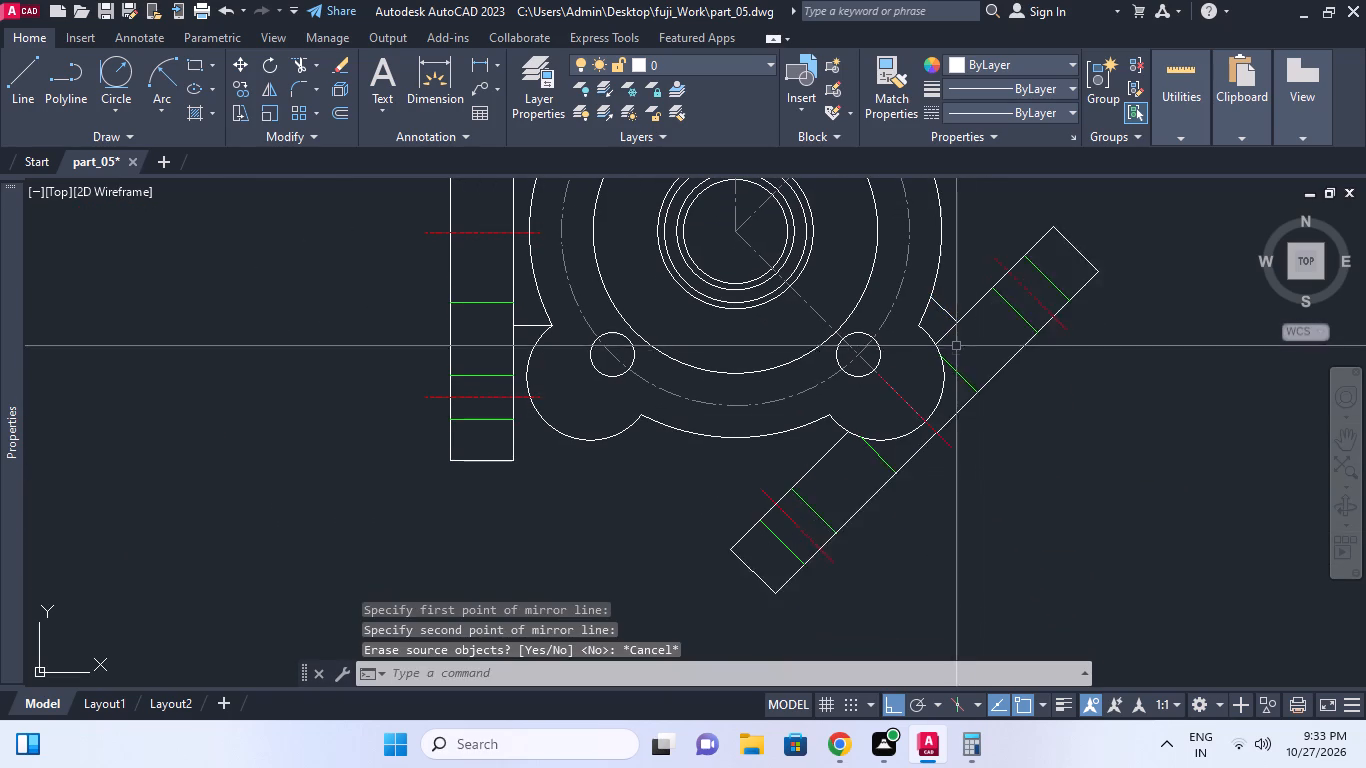
Mirror the short connecting line across the inclined side view's red centerline, erasing the source object.
{"action": "left_click", "coordinate": [946, 319]}
{"action": "type", "text": "mi"}
{"action": "key", "text": "space"}
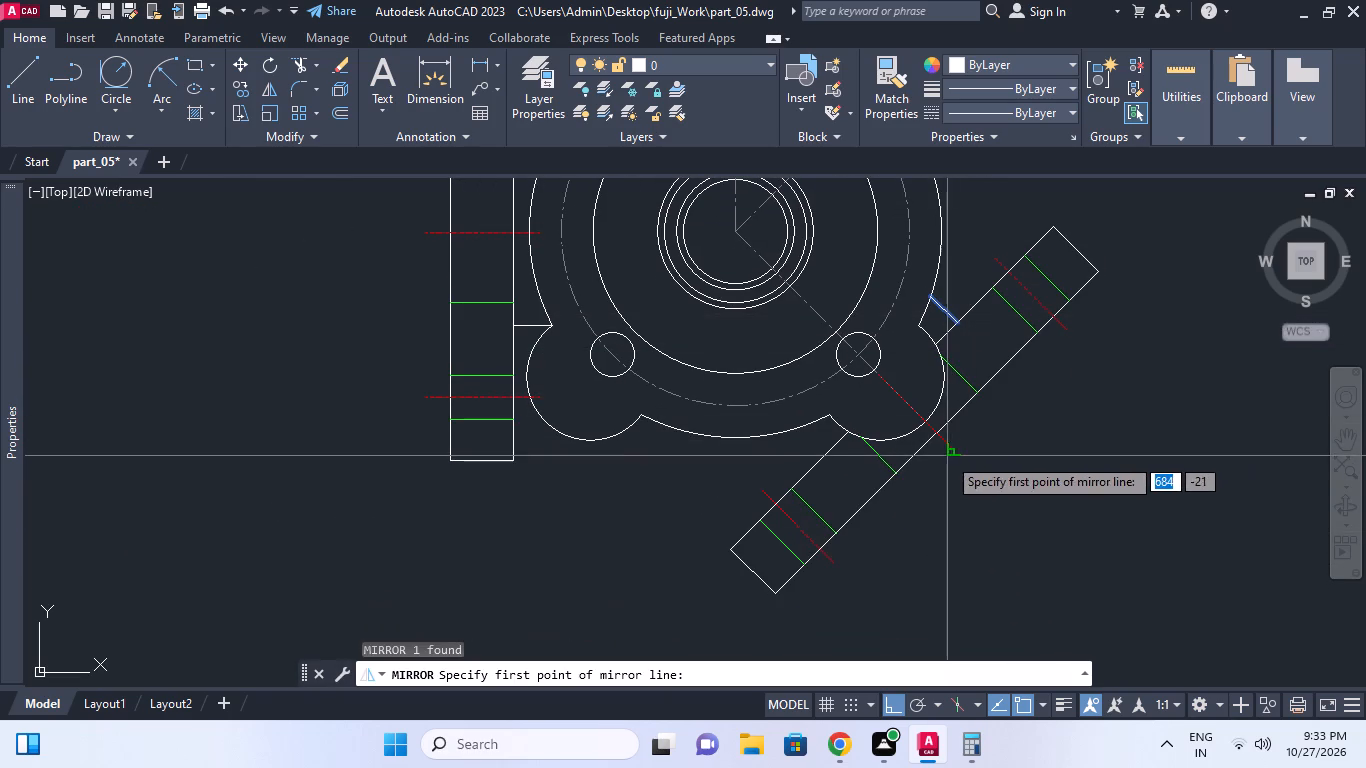
{"action": "left_click", "coordinate": [950, 450]}
{"action": "left_click", "coordinate": [940, 436]}
{"action": "left_click_drag", "start_coordinate": [973, 493], "coordinate": [940, 436]}
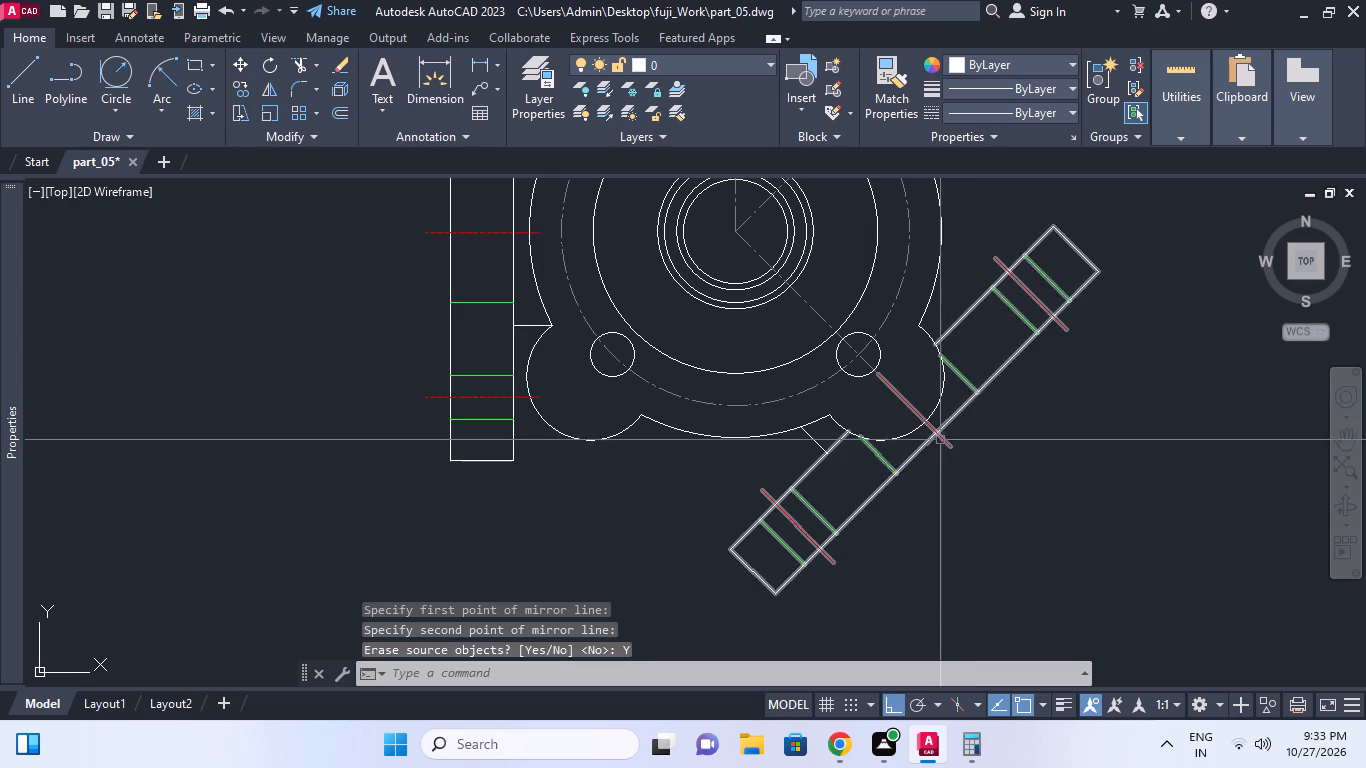
Mirror the short connecting line back across the same red centerline, keeping the source object.
{"action": "scroll", "coordinate": [940, 448], "scroll_direction": "down", "scroll_amount": 2}
{"action": "scroll", "coordinate": [949, 424], "scroll_direction": "up", "scroll_amount": 2}
{"action": "key", "text": "space"}
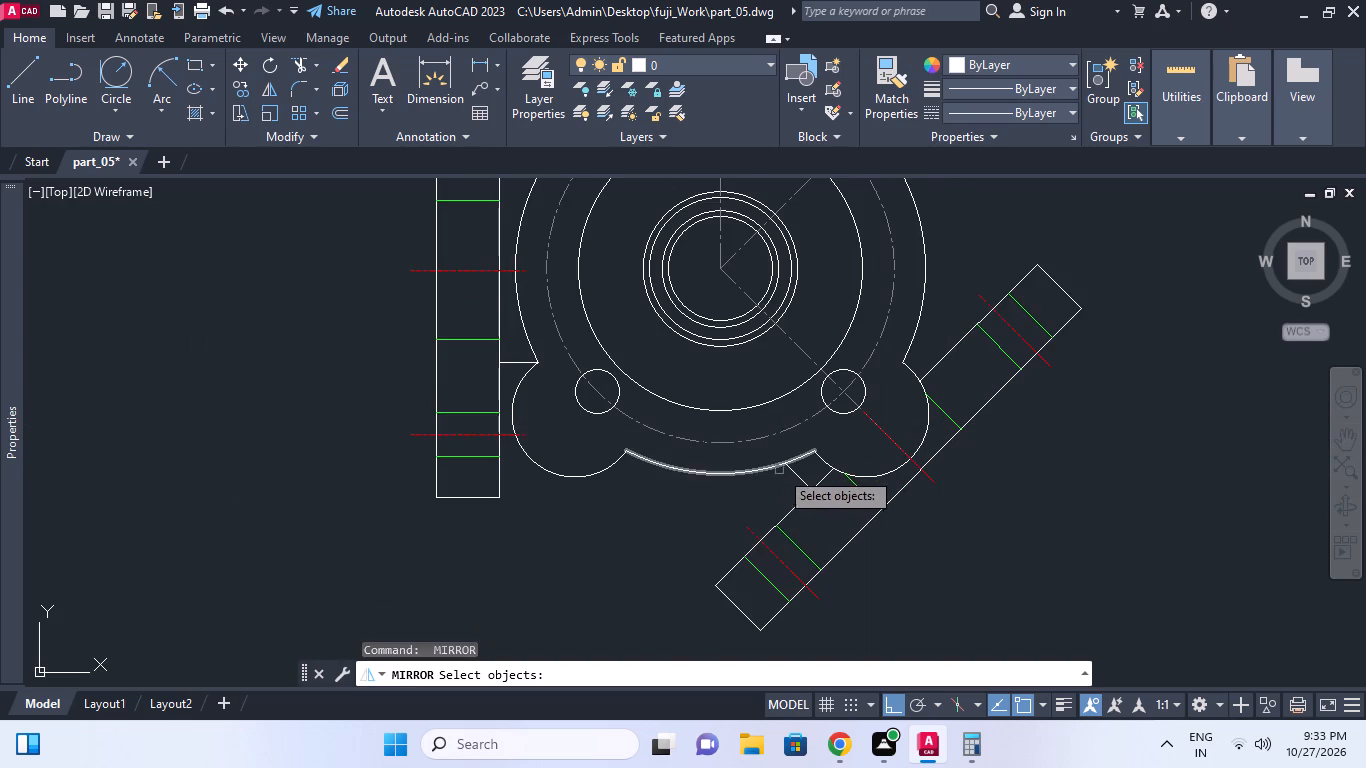
{"action": "left_click", "coordinate": [791, 472]}
{"action": "key", "text": "space"}
{"action": "left_click", "coordinate": [862, 411]}
{"action": "left_click", "coordinate": [895, 451]}
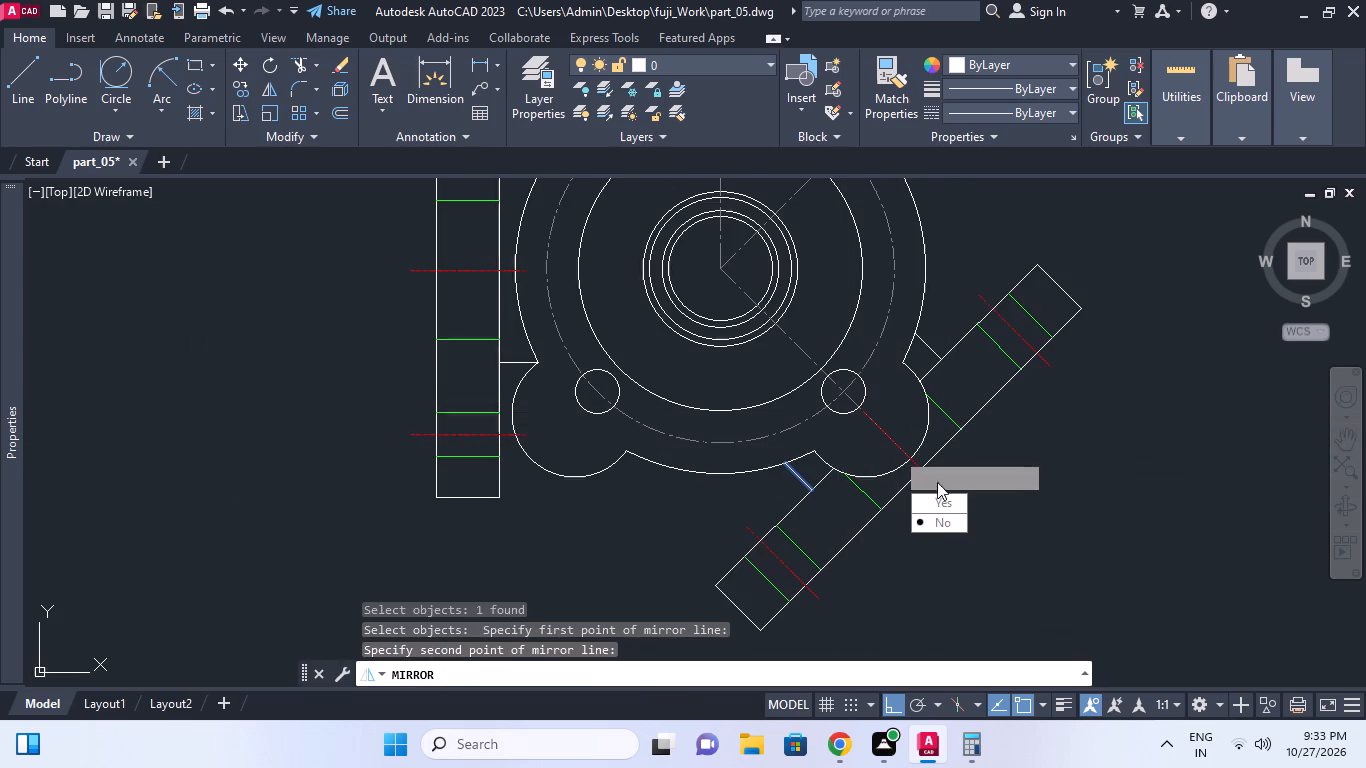
{"action": "left_click_drag", "start_coordinate": [938, 528], "coordinate": [895, 451]}
Save the part_05 drawing.
{"action": "scroll", "coordinate": [903, 404], "scroll_direction": "down", "scroll_amount": 2}
{"action": "middle_click_drag", "start_coordinate": [903, 406], "coordinate": [902, 422]}
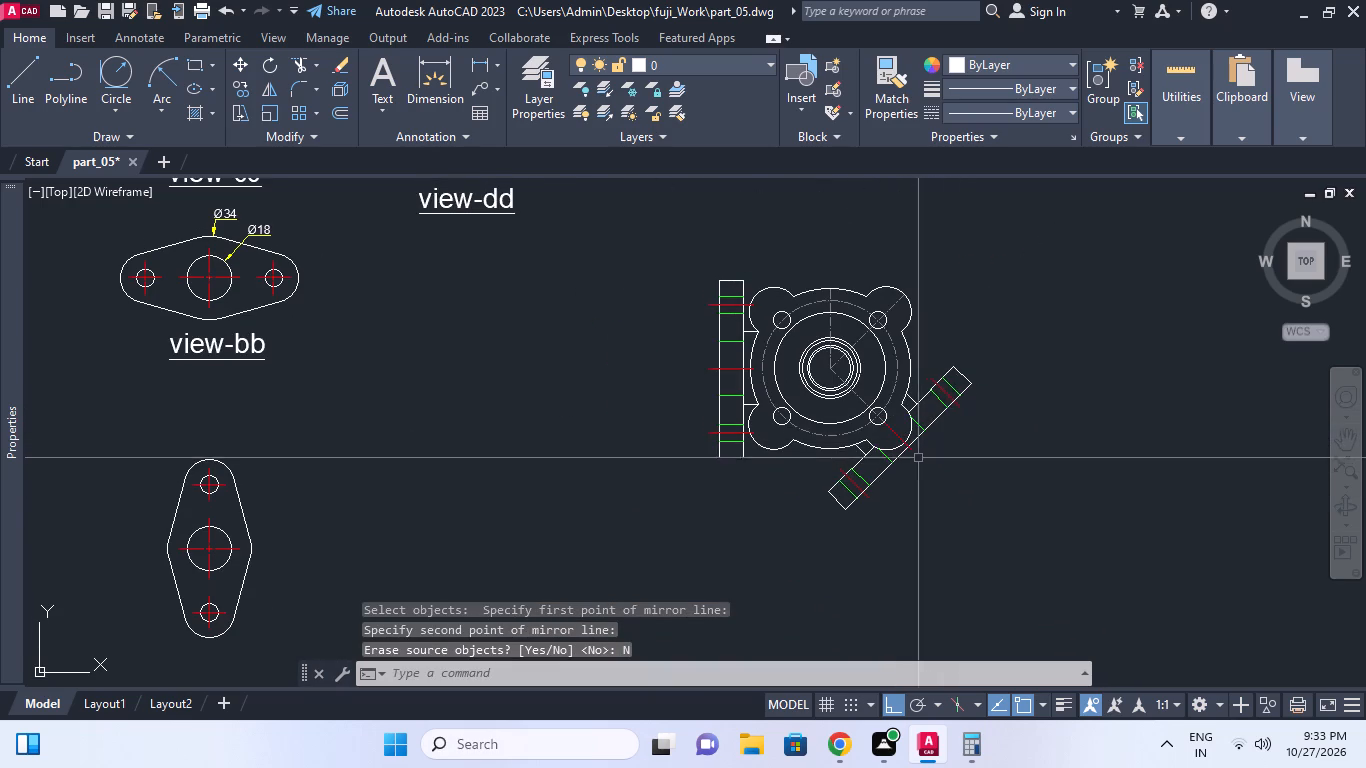
{"action": "scroll", "coordinate": [1020, 447], "scroll_direction": "down", "scroll_amount": 1}
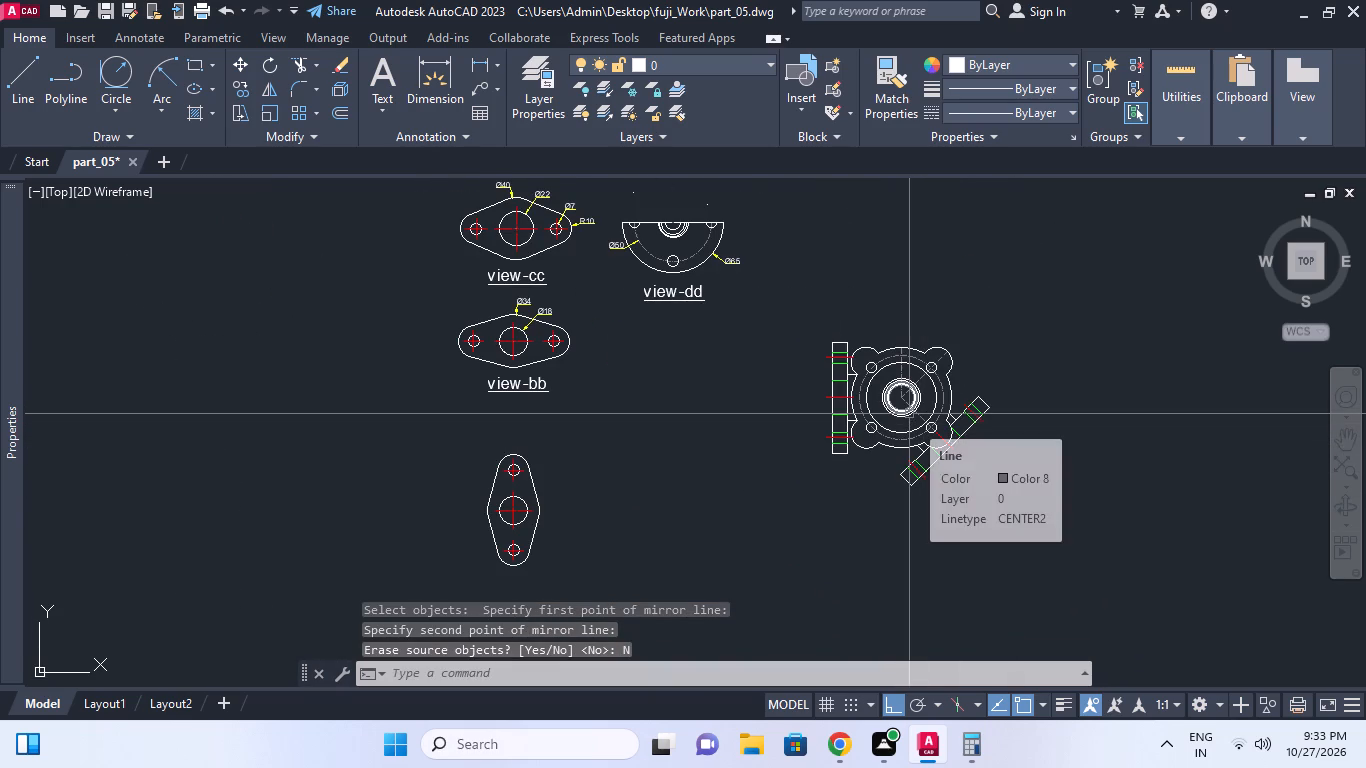
{"action": "scroll", "coordinate": [946, 414], "scroll_direction": "down", "scroll_amount": 2}
{"action": "scroll", "coordinate": [944, 462], "scroll_direction": "up", "scroll_amount": 1}
{"action": "middle_click_drag", "start_coordinate": [942, 471], "coordinate": [920, 531]}
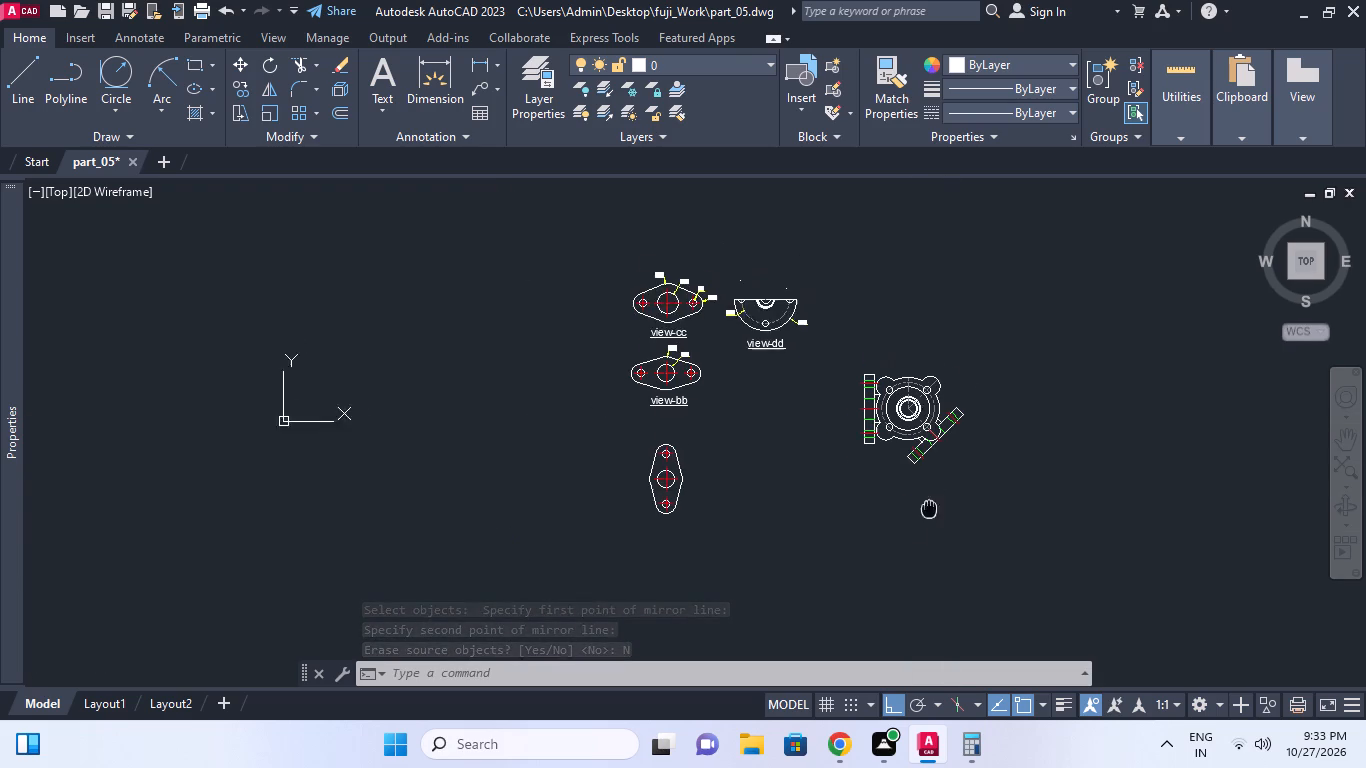
{"action": "middle_click_drag", "start_coordinate": [920, 531], "coordinate": [920, 532]}
{"action": "key", "text": "ctrl+s"}
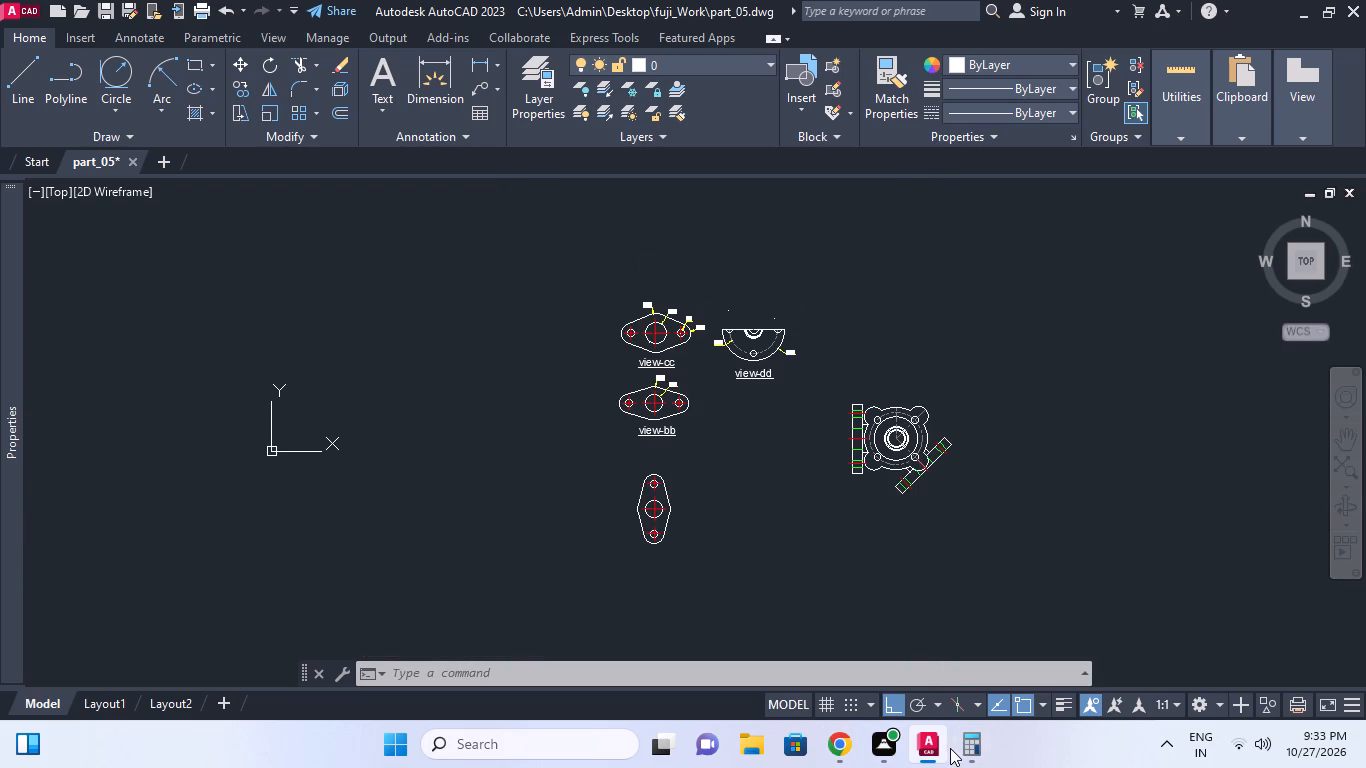
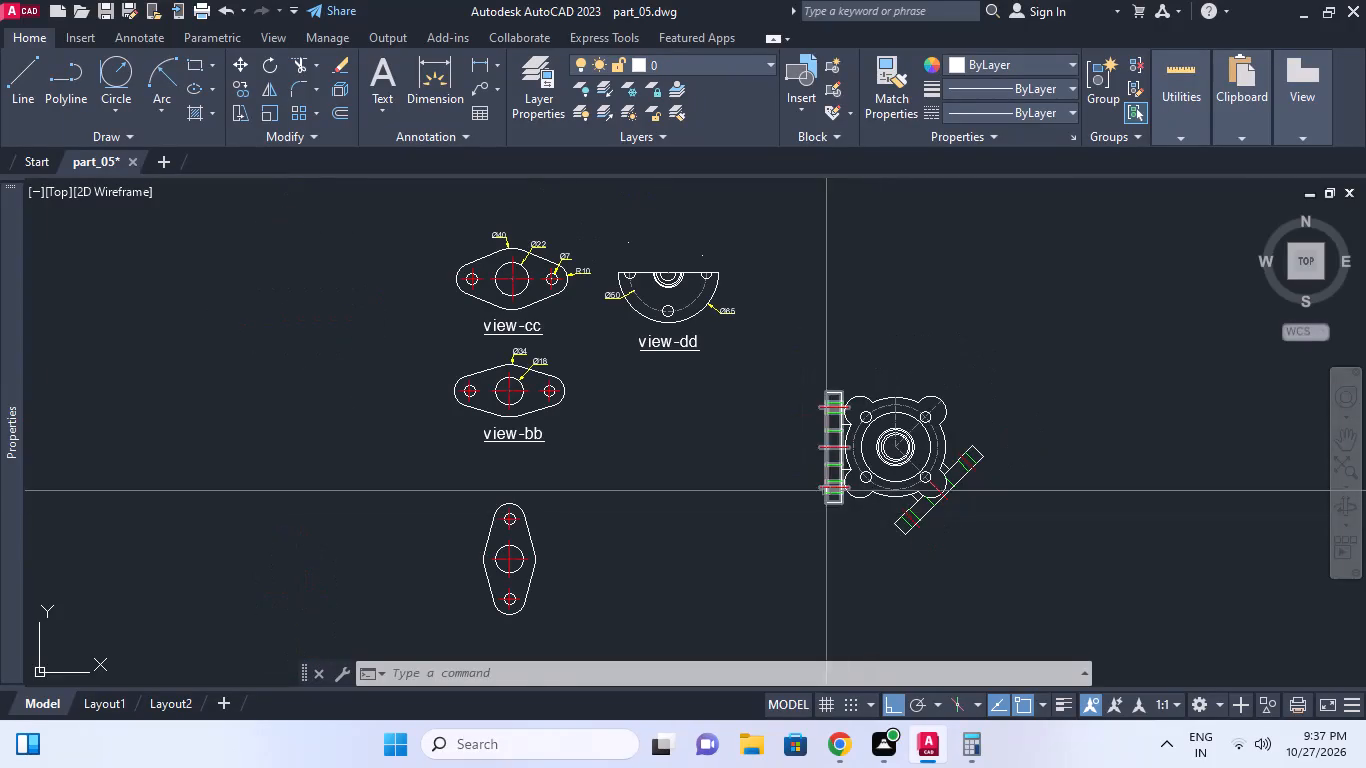
Move the four-lobed flange and its two attached side views about 103 units horizontally toward the labelled views.
{"action": "left_click", "coordinate": [971, 588]}
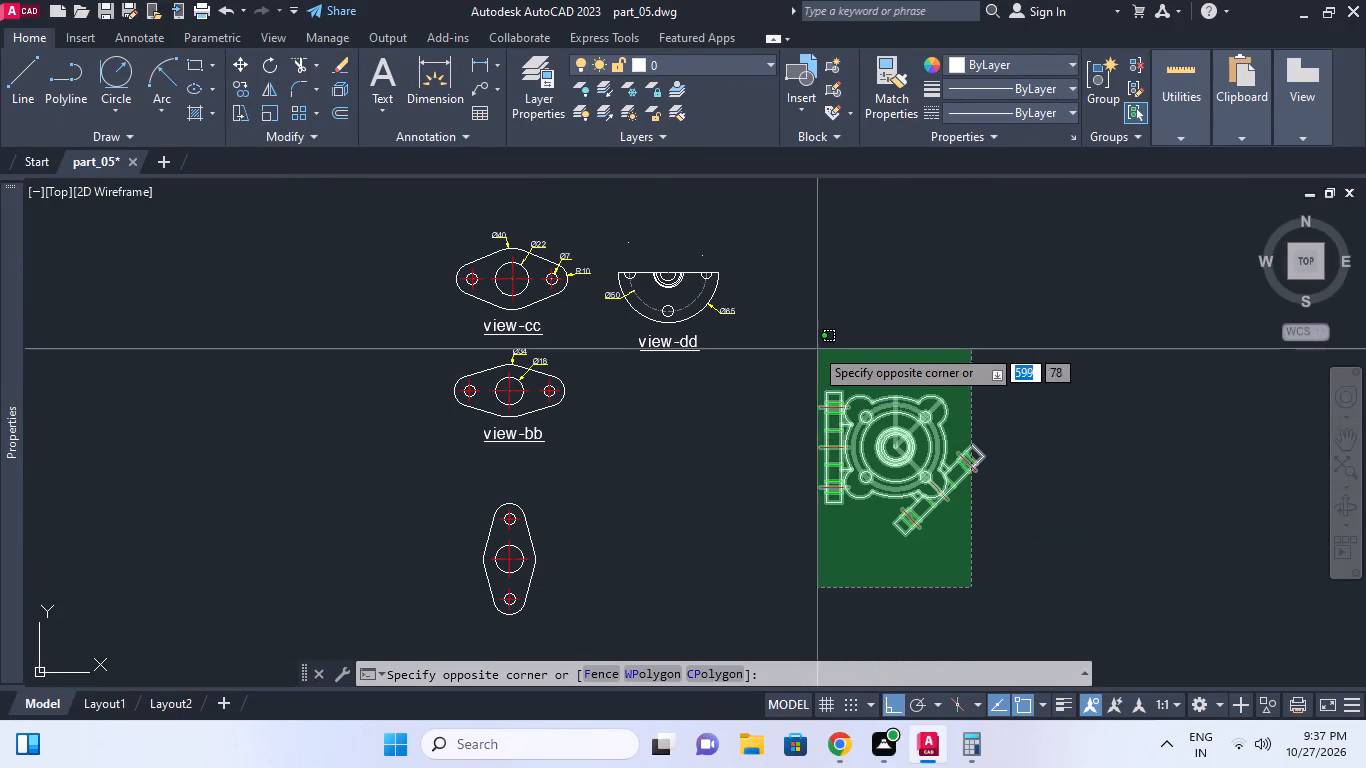
{"action": "key", "text": "Escape"}
{"action": "left_click_drag", "start_coordinate": [983, 541], "coordinate": [979, 532]}
{"action": "left_click", "coordinate": [772, 332]}
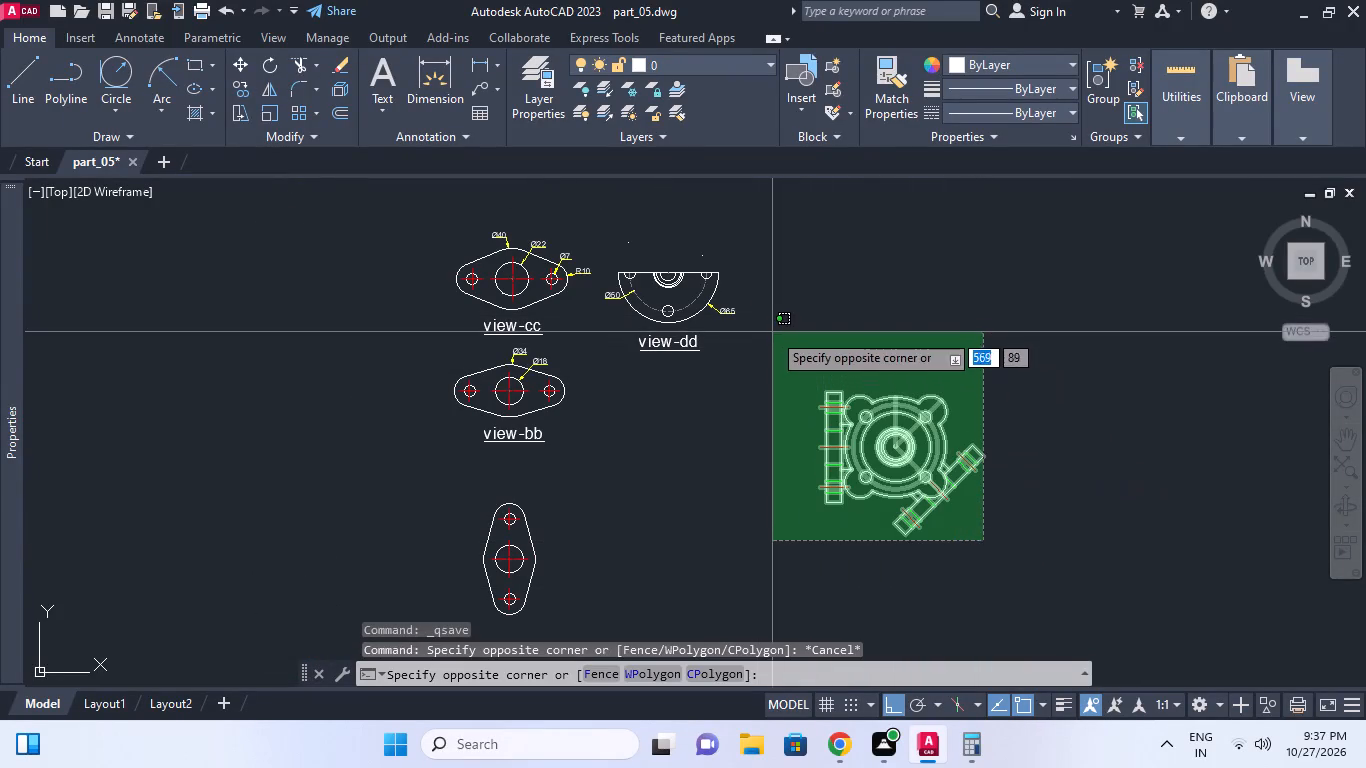
{"action": "key", "text": "m"}
{"action": "key", "text": "space"}
{"action": "left_click", "coordinate": [860, 515]}
{"action": "middle_click_drag", "start_coordinate": [788, 524], "coordinate": [799, 509]}
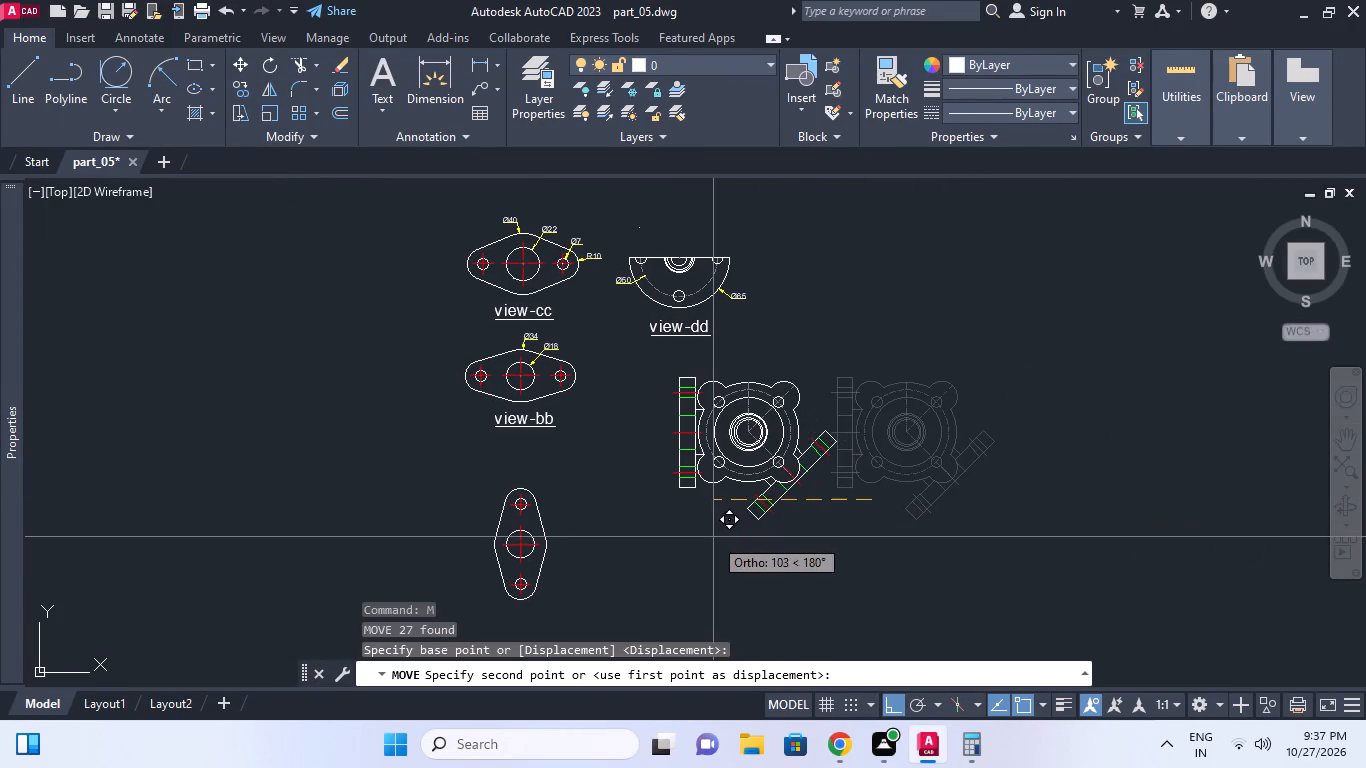
{"action": "left_click", "coordinate": [713, 537]}
Erase the unlabelled upright two-hole flange view below view-bb.
{"action": "middle_click_drag", "start_coordinate": [802, 521], "coordinate": [834, 479]}
{"action": "left_click", "coordinate": [673, 554]}
{"action": "left_click", "coordinate": [483, 418]}
{"action": "key", "text": "e"}
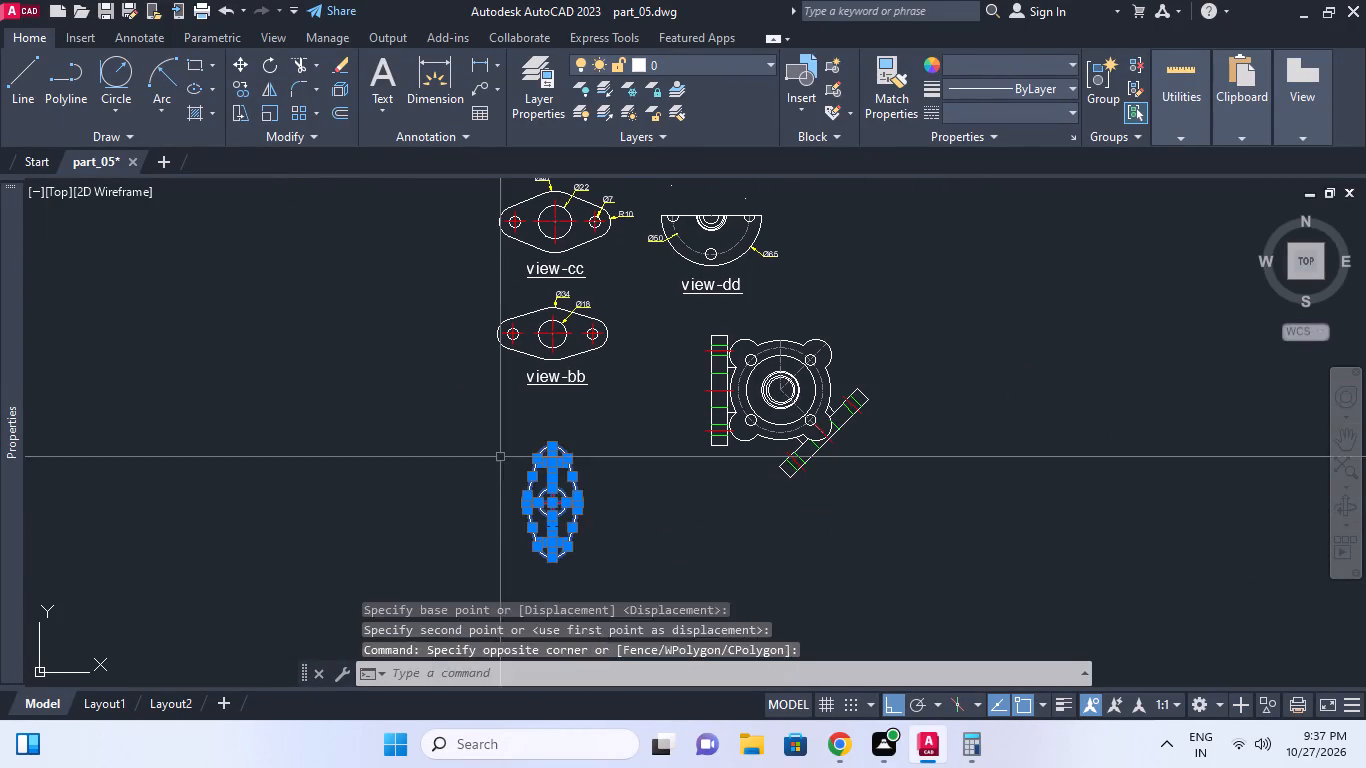
{"action": "key", "text": "space"}
{"action": "key", "text": "Escape"}
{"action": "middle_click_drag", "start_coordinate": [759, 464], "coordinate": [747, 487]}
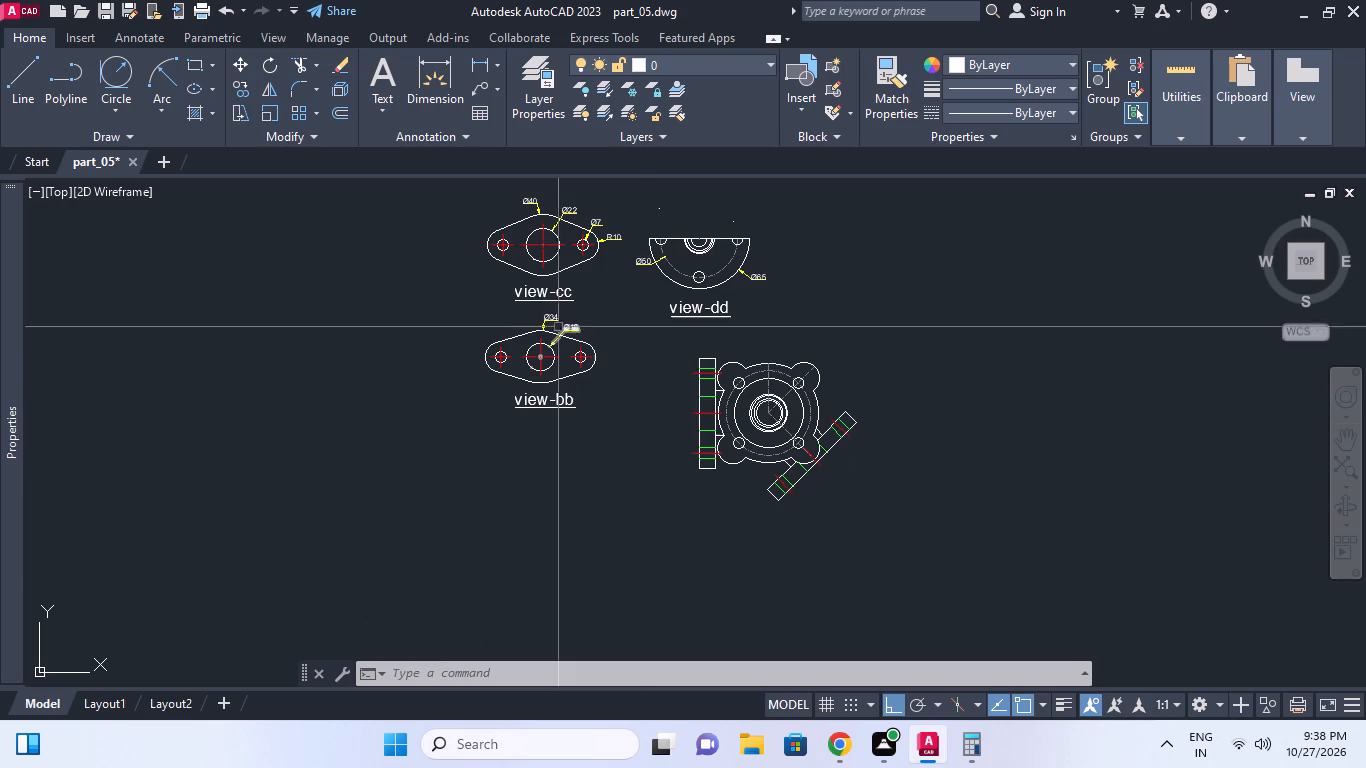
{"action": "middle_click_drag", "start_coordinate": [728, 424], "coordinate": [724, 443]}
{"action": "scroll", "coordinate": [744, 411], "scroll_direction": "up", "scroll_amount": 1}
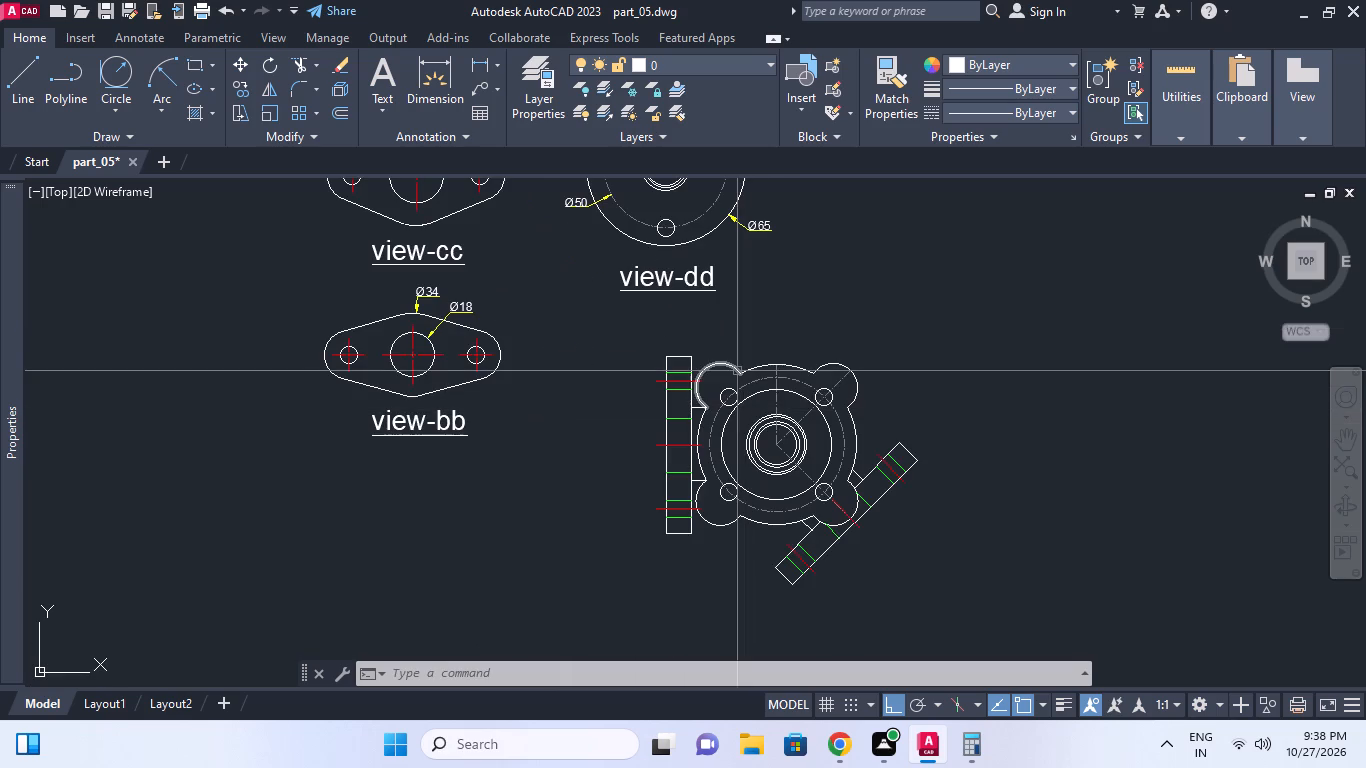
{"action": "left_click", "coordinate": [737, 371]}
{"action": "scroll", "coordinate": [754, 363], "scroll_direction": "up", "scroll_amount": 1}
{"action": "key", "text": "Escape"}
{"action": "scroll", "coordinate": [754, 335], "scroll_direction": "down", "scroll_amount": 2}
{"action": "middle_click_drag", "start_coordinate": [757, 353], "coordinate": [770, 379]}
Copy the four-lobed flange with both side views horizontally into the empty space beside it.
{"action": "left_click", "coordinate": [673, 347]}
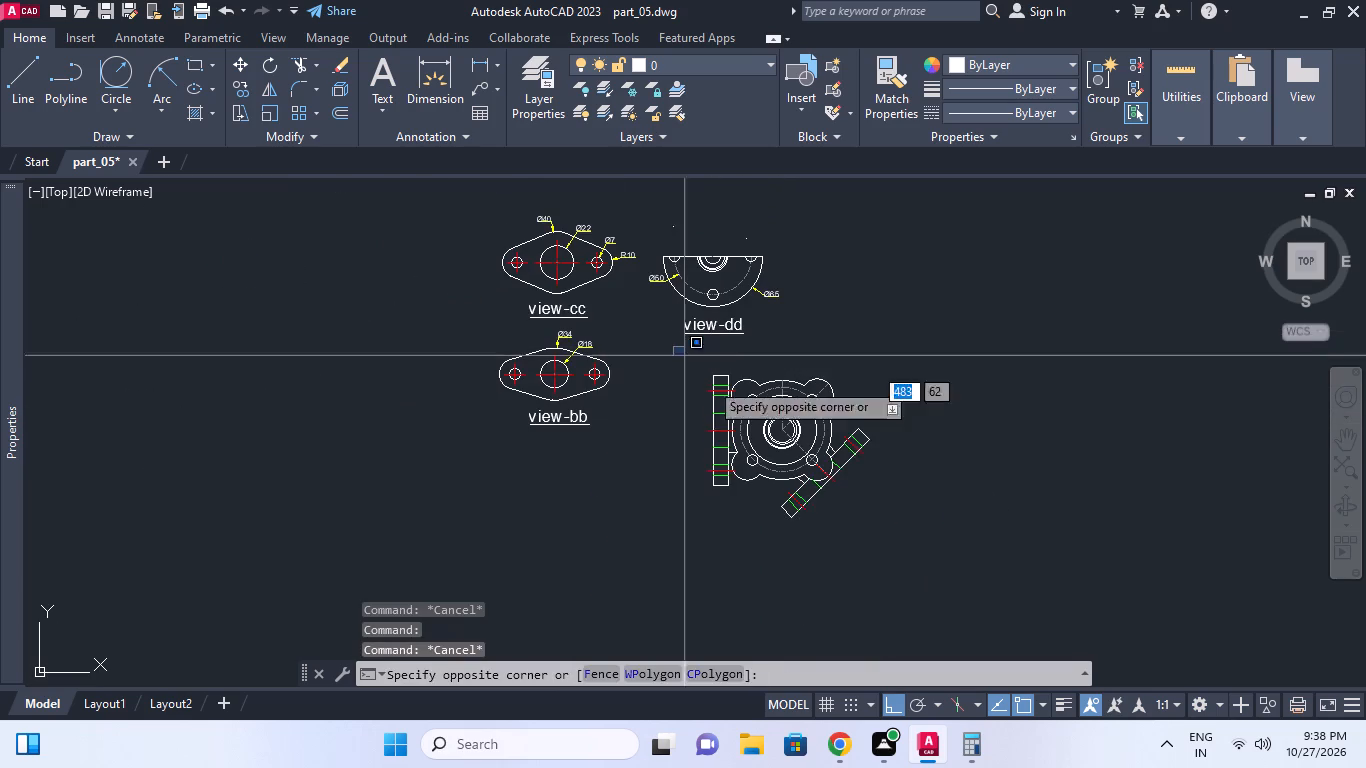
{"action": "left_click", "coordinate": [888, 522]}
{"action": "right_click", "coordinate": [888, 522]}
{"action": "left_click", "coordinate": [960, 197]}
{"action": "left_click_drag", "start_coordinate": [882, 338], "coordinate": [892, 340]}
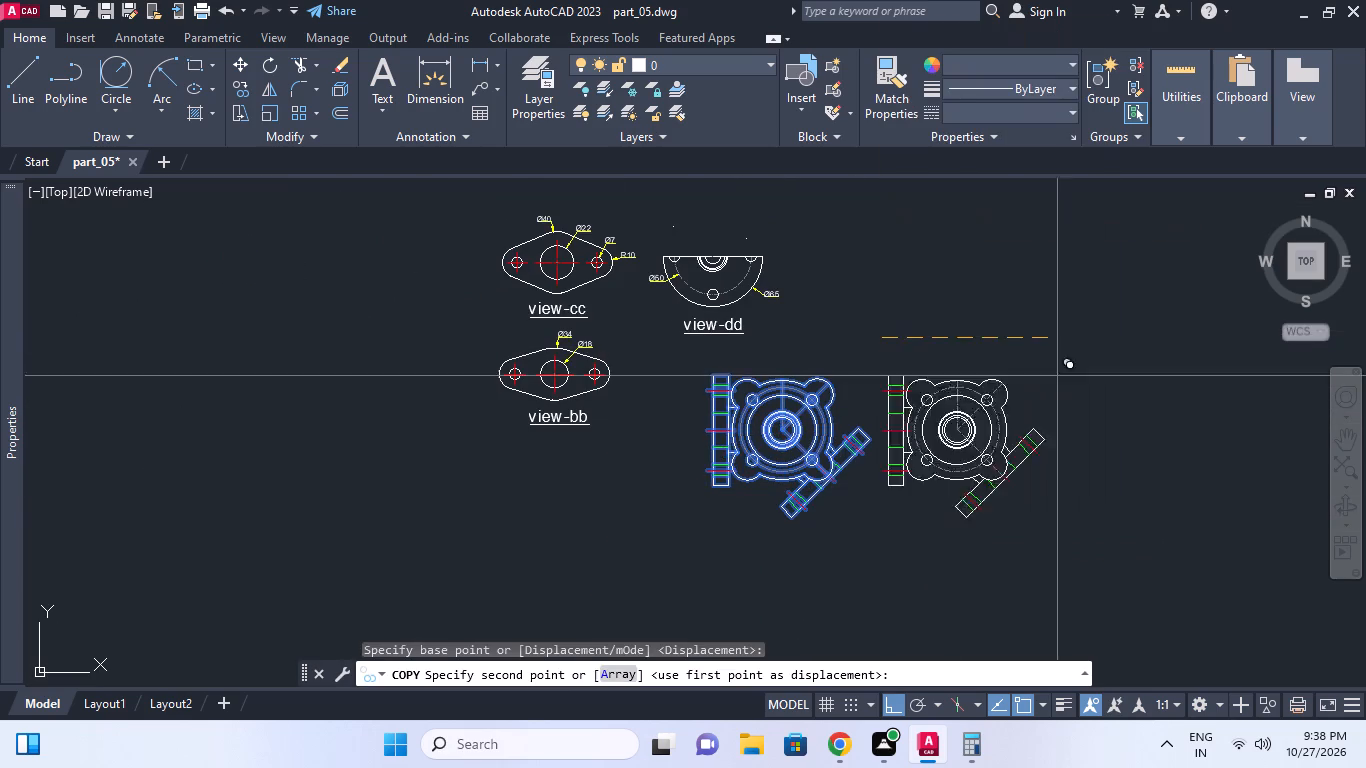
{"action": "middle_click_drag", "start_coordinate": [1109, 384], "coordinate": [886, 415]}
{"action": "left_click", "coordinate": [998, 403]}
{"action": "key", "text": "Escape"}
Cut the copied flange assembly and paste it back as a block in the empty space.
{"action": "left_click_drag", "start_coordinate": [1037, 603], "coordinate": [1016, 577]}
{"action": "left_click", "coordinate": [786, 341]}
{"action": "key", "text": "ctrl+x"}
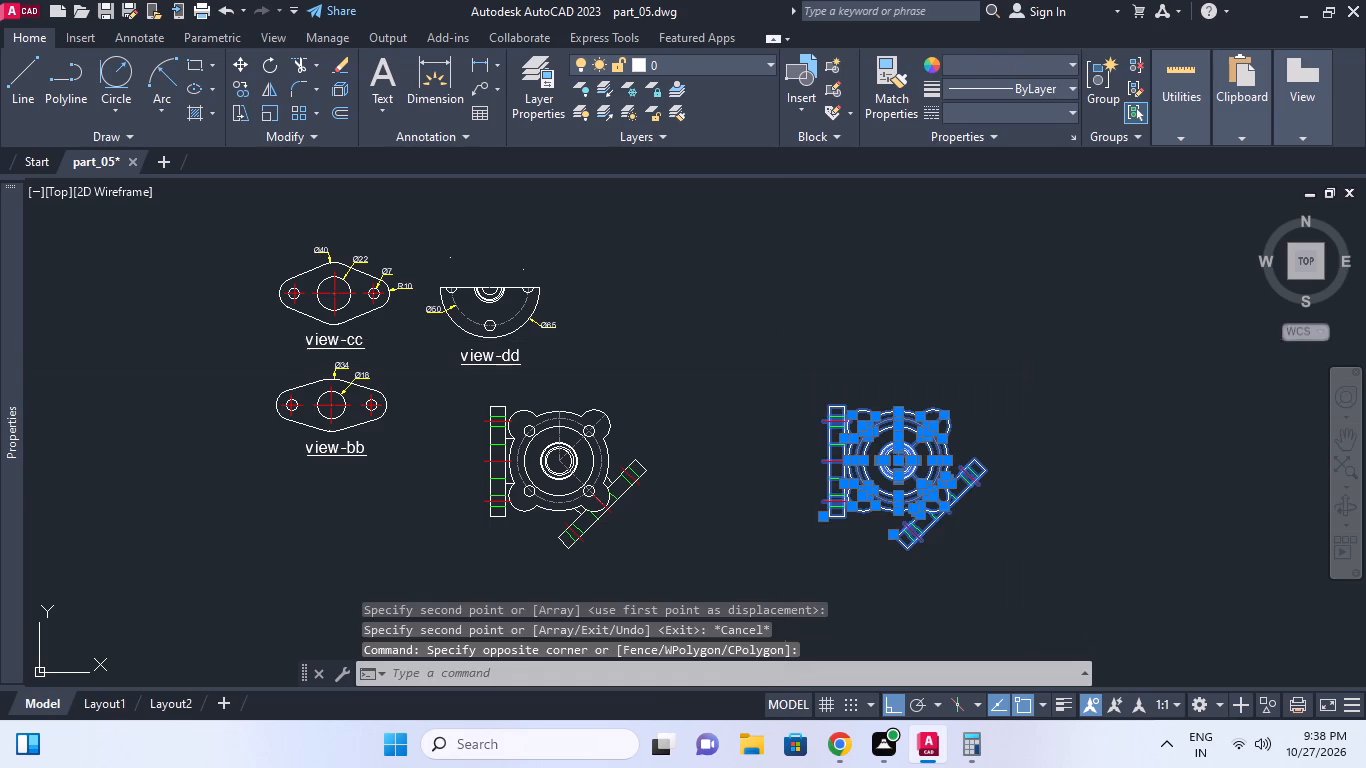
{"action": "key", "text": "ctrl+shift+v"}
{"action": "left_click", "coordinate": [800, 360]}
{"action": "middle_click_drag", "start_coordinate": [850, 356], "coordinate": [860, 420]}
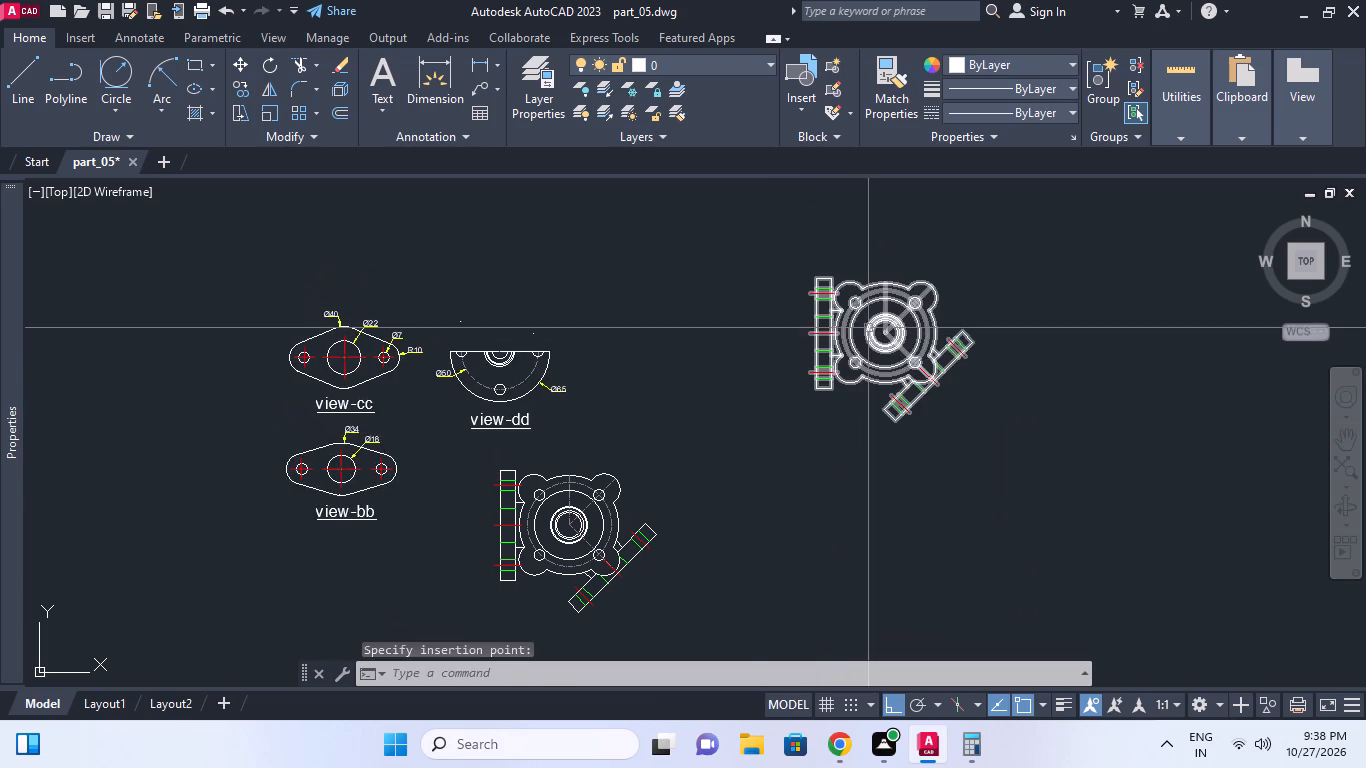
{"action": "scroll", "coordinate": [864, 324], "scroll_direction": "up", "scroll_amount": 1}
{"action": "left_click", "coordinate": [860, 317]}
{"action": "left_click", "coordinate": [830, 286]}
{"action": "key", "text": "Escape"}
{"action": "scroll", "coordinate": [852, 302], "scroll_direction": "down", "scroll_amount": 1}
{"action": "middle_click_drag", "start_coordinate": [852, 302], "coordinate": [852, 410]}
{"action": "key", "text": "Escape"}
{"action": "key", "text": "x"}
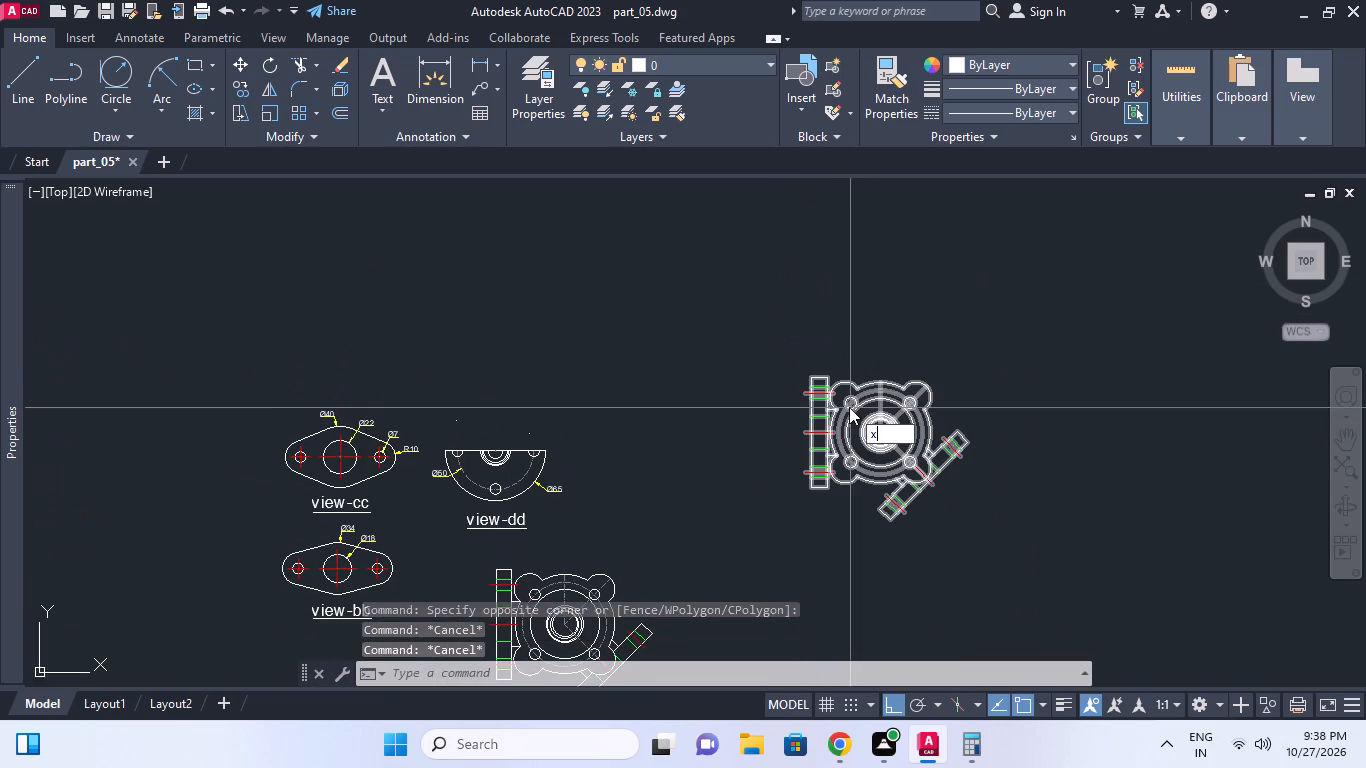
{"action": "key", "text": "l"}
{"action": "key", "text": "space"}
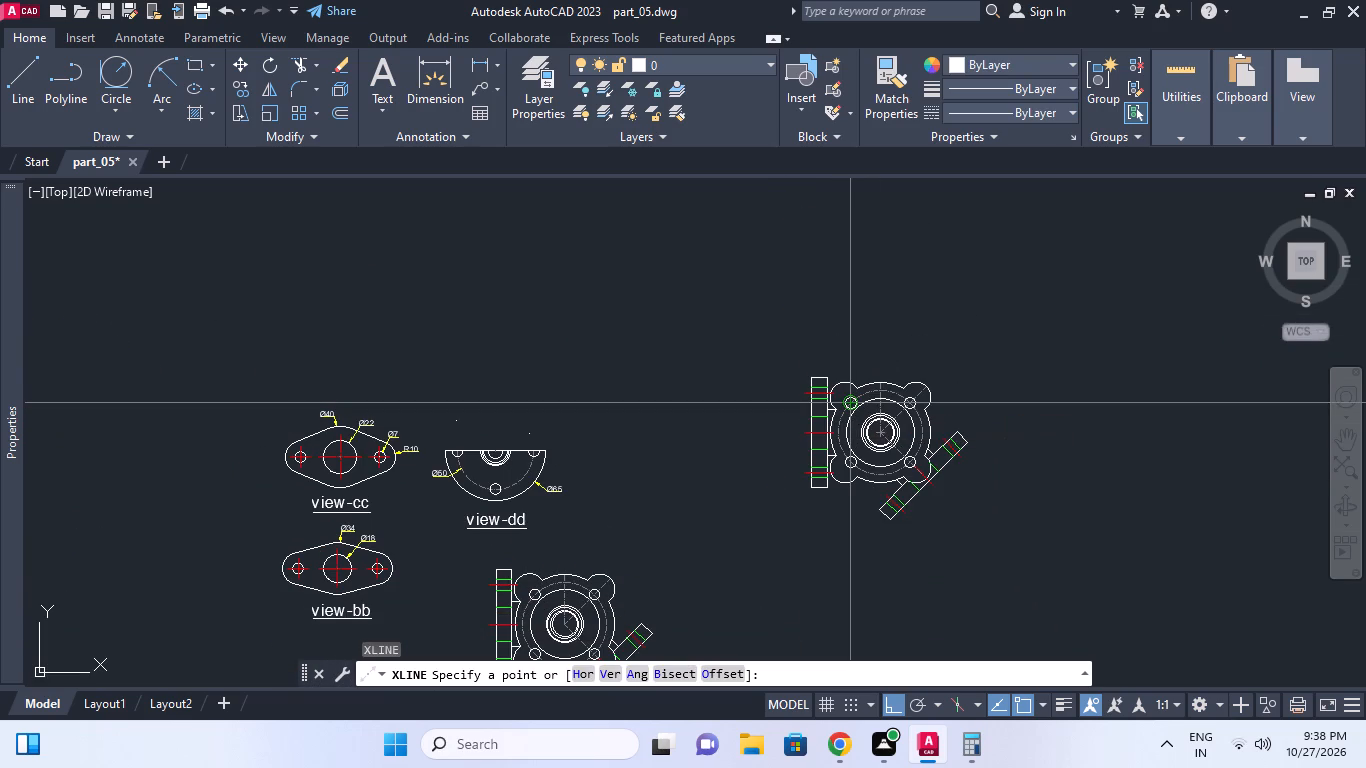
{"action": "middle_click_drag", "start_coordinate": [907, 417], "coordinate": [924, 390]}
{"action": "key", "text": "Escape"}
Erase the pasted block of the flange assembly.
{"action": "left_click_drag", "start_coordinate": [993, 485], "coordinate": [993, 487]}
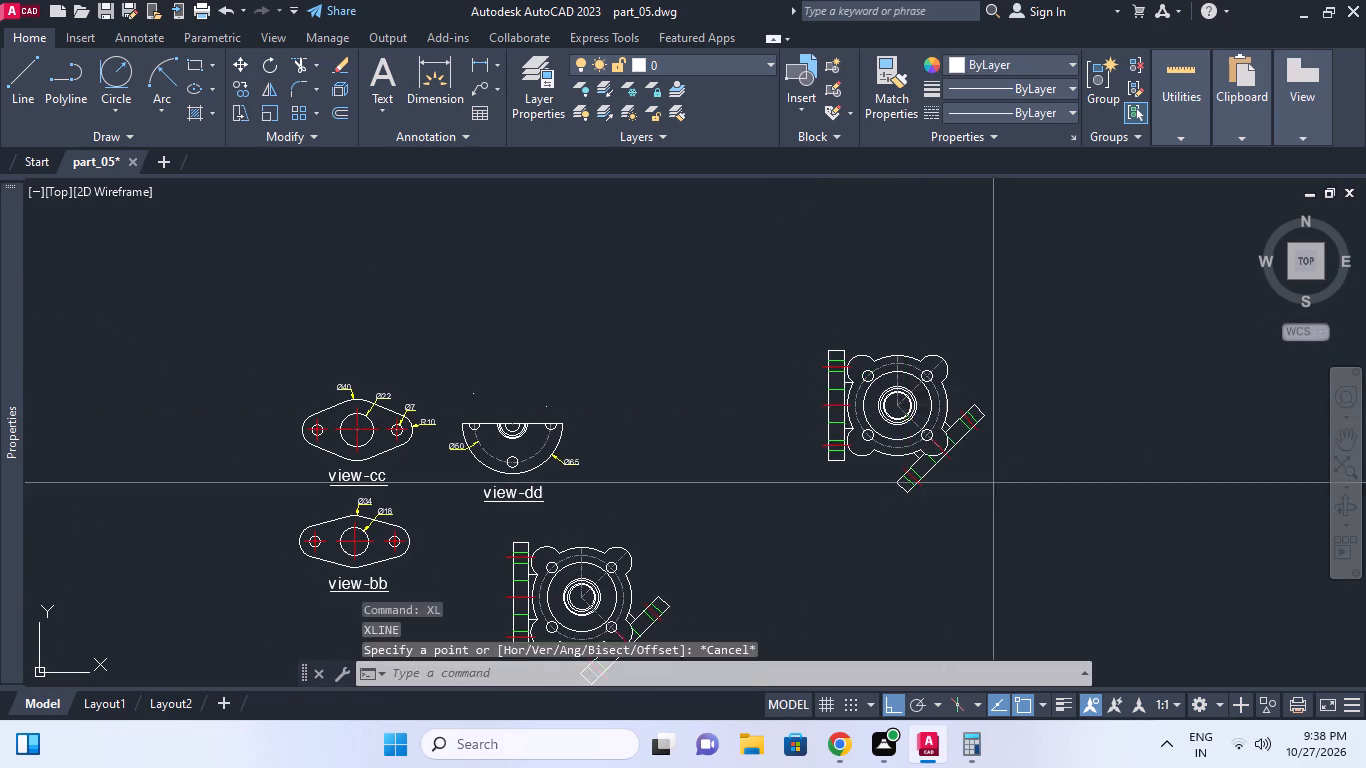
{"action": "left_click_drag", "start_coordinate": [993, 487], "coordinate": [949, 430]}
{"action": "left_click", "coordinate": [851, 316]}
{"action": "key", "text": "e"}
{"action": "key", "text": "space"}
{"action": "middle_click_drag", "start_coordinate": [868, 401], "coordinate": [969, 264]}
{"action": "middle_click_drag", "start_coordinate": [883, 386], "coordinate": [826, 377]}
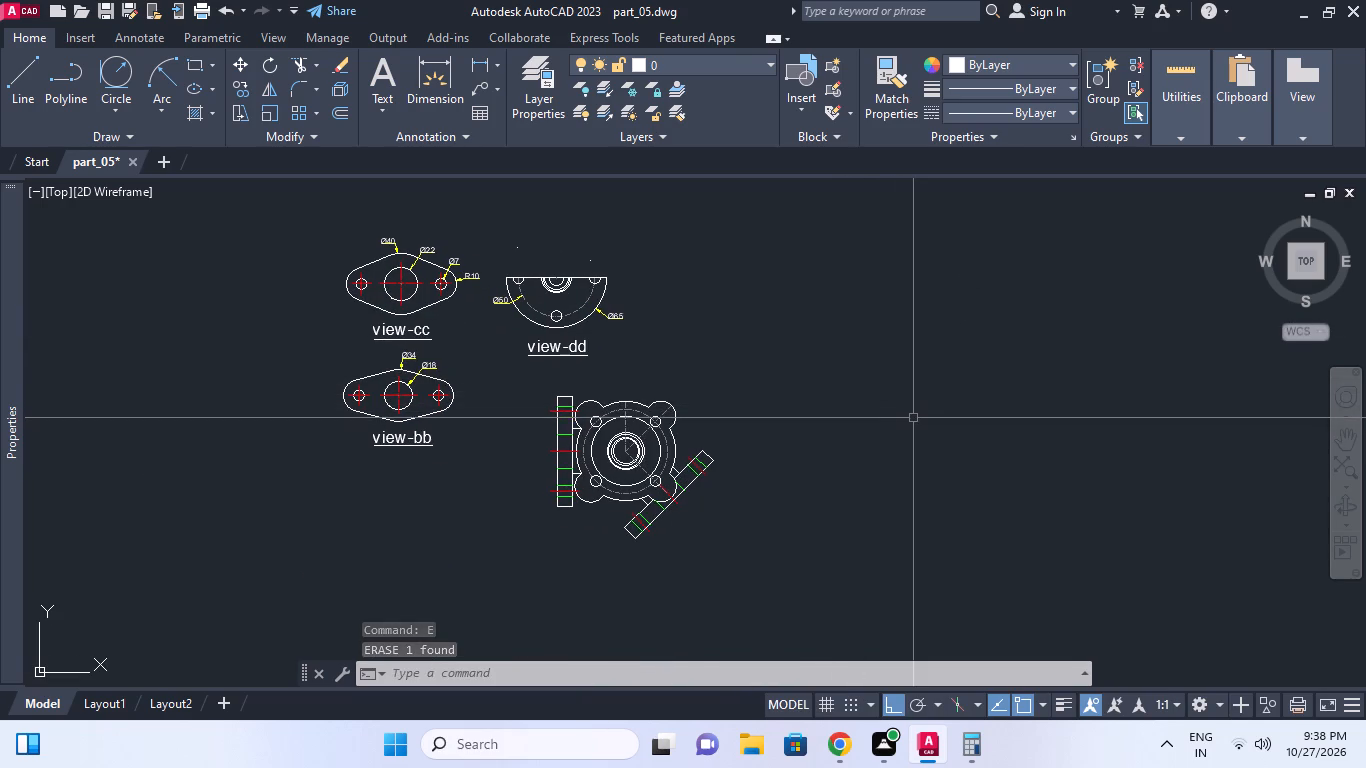
Draw a 65 unit long horizontal line in the empty area beside the four-lobed flange.
{"action": "key", "text": "l"}
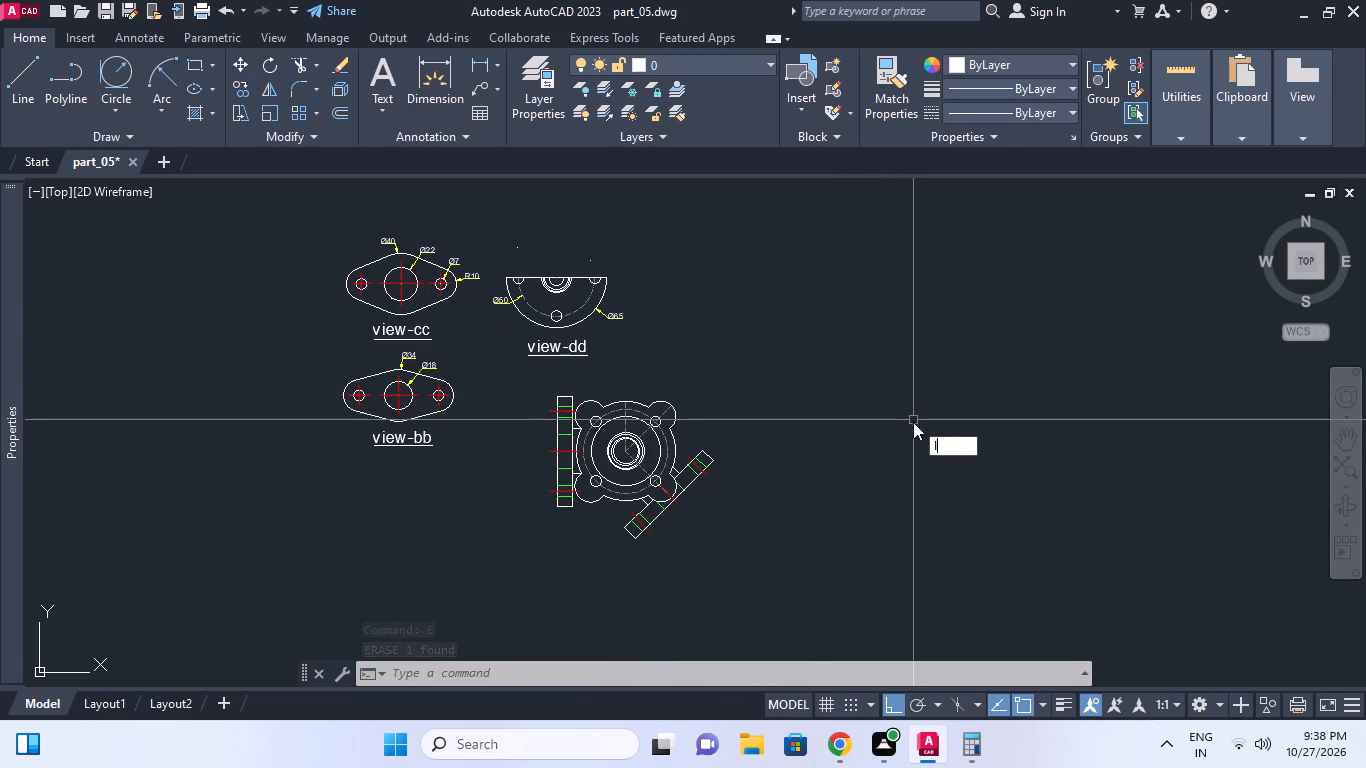
{"action": "key", "text": "space"}
{"action": "left_click", "coordinate": [898, 386]}
{"action": "type", "text": "65"}
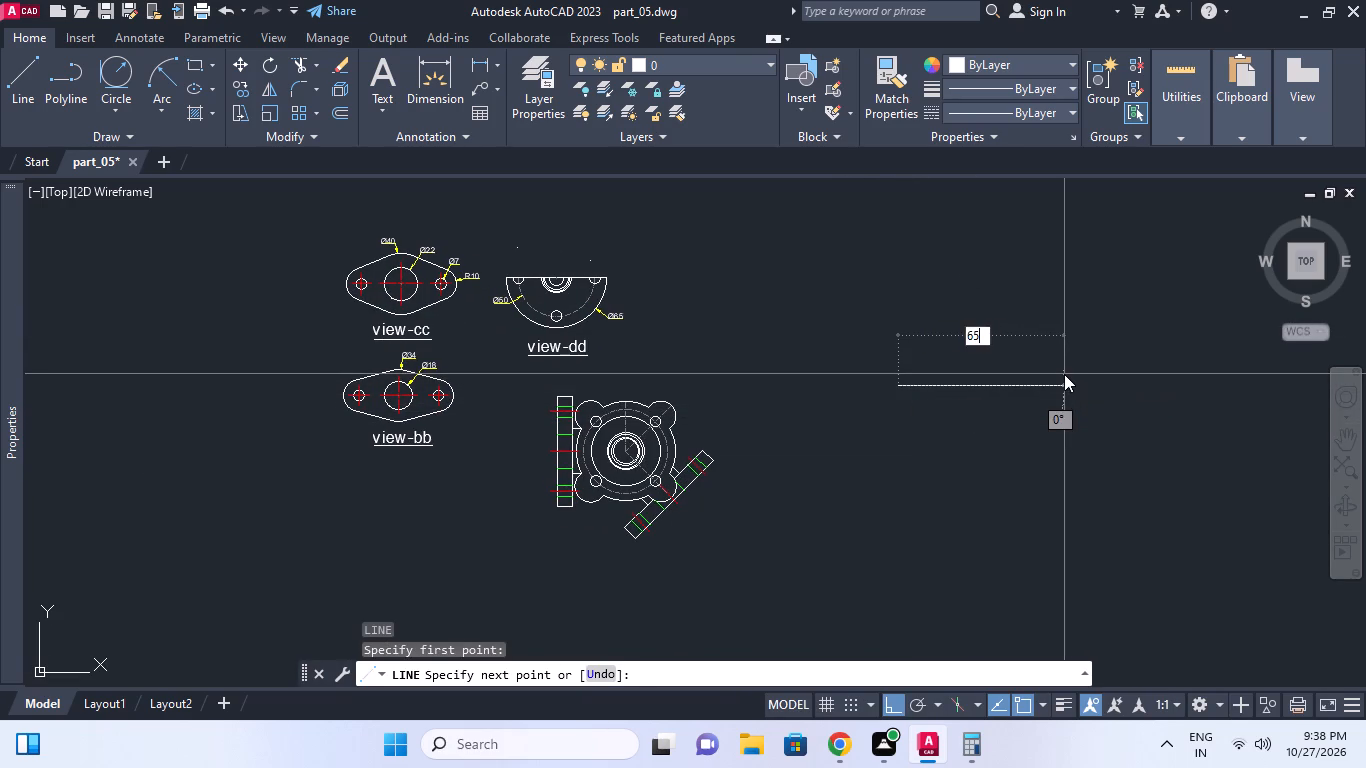
{"action": "key", "text": "Return"}
{"action": "key", "text": "Return"}
Offset the 65 unit horizontal line upward by 10.
{"action": "scroll", "coordinate": [1084, 327], "scroll_direction": "up", "scroll_amount": 3}
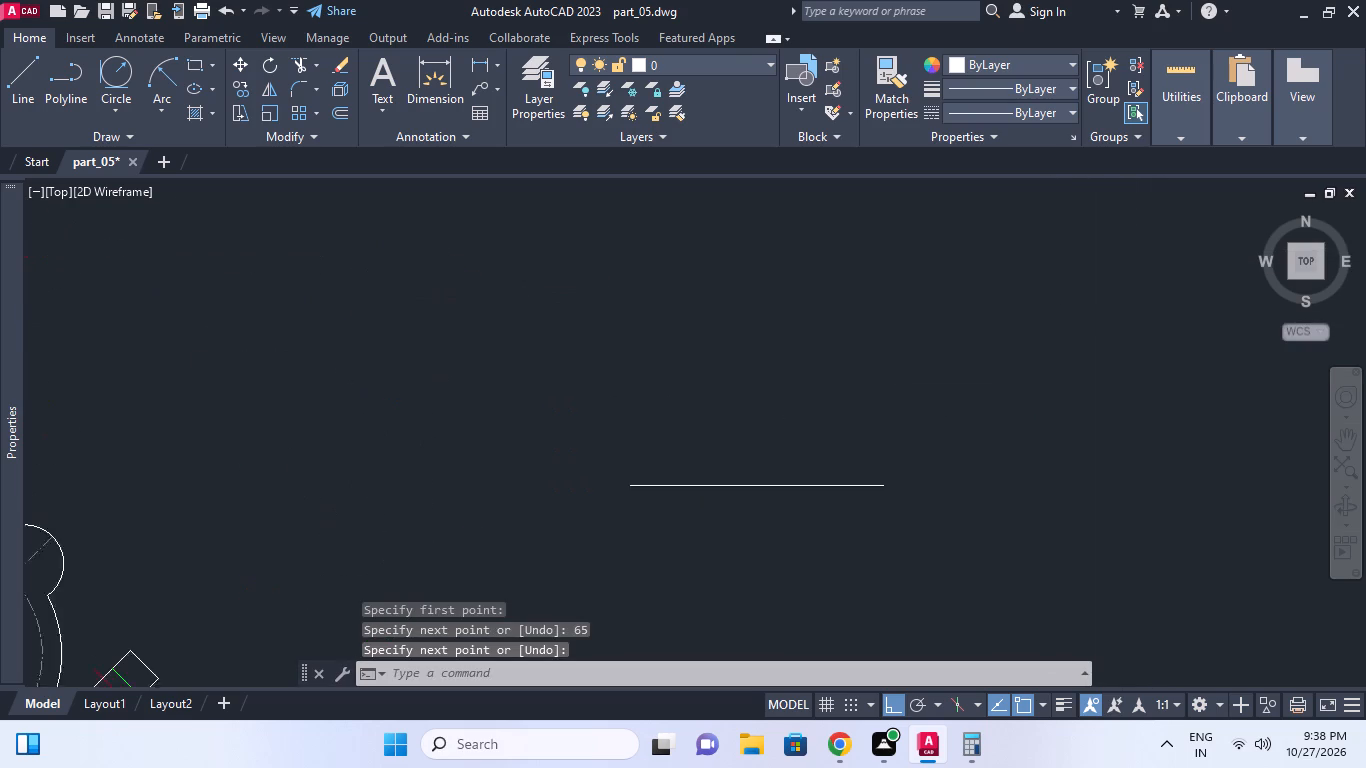
{"action": "key", "text": "Escape"}
{"action": "type", "text": "o 10"}
{"action": "key", "text": "space"}
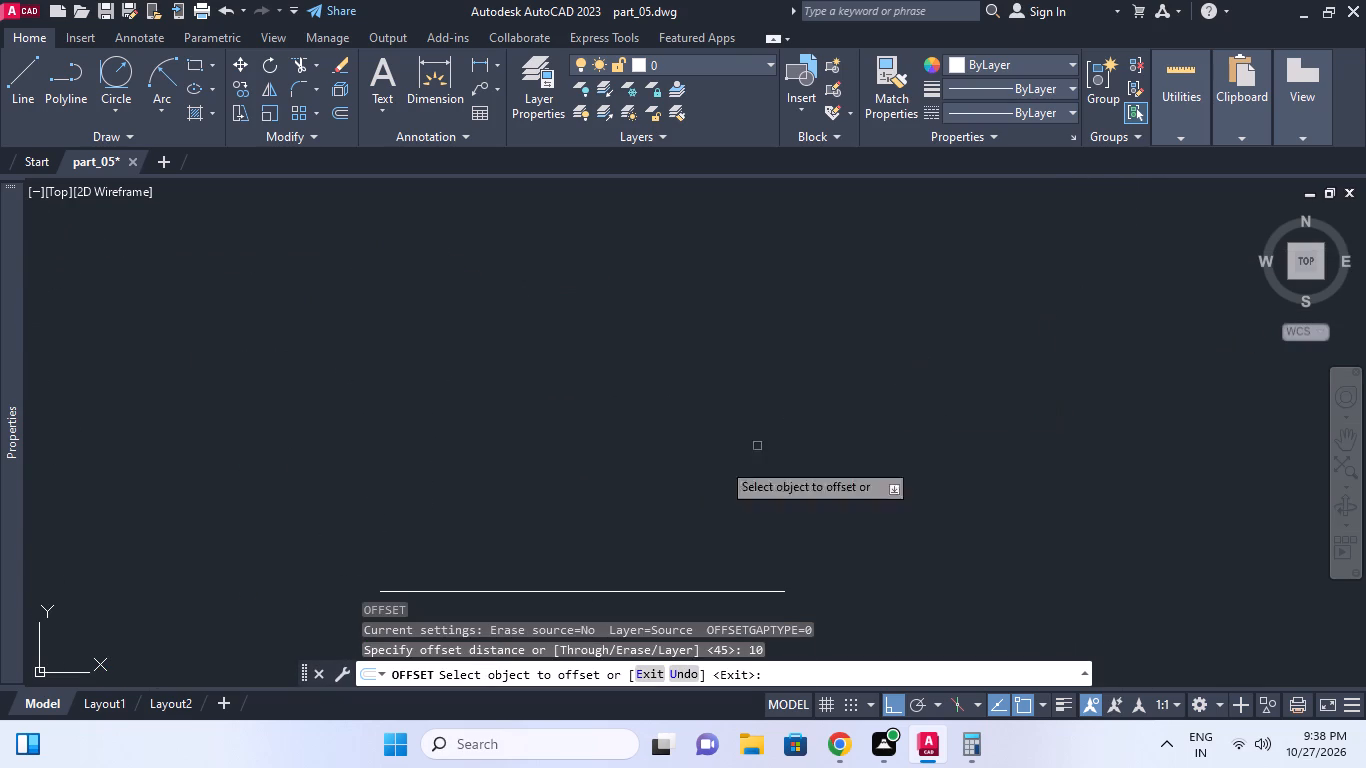
{"action": "left_click", "coordinate": [600, 591]}
{"action": "left_click", "coordinate": [599, 505]}
{"action": "middle_click_drag", "start_coordinate": [767, 510], "coordinate": [874, 434]}
{"action": "key", "text": "Escape"}
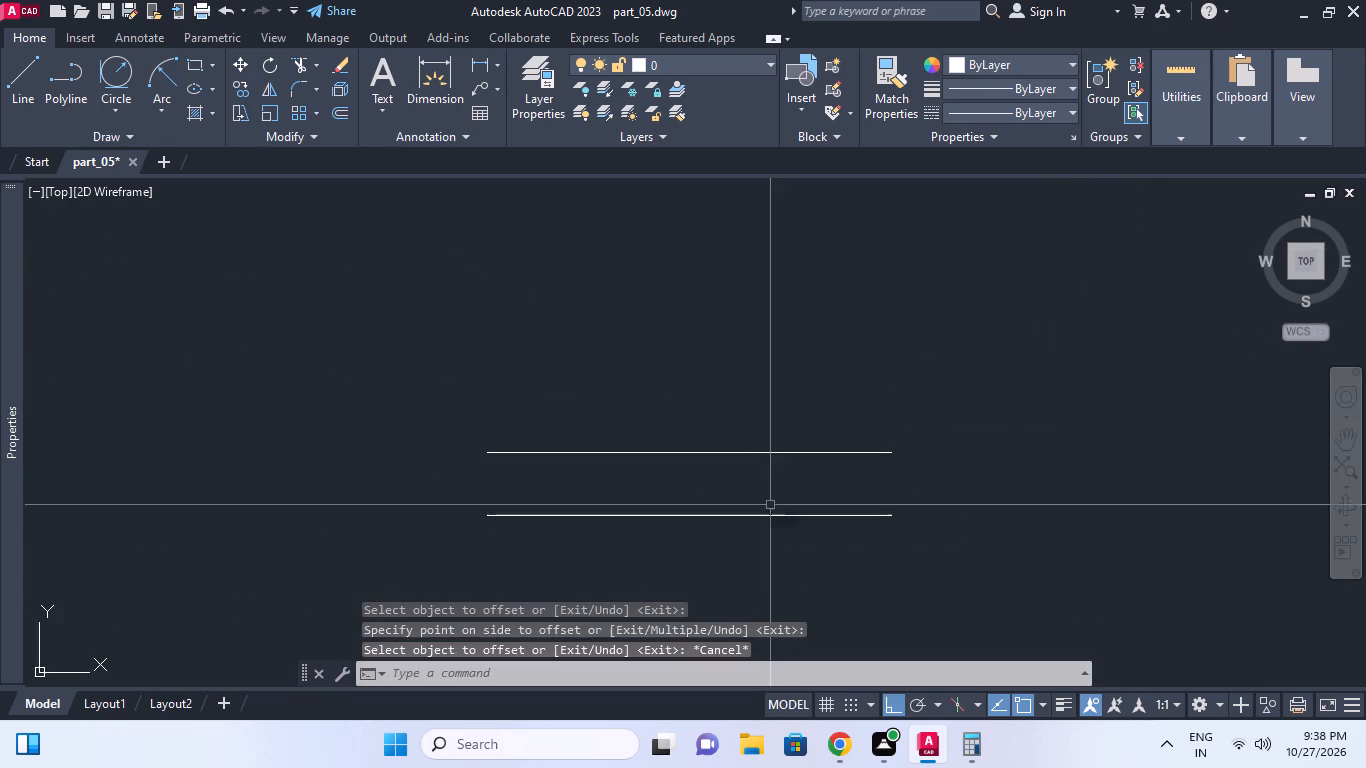
Draw vertical lines joining both ends of the two horizontal lines to close the rectangle.
{"action": "middle_click_drag", "start_coordinate": [805, 510], "coordinate": [850, 490]}
{"action": "key", "text": "l"}
{"action": "key", "text": "space"}
{"action": "left_click", "coordinate": [938, 431]}
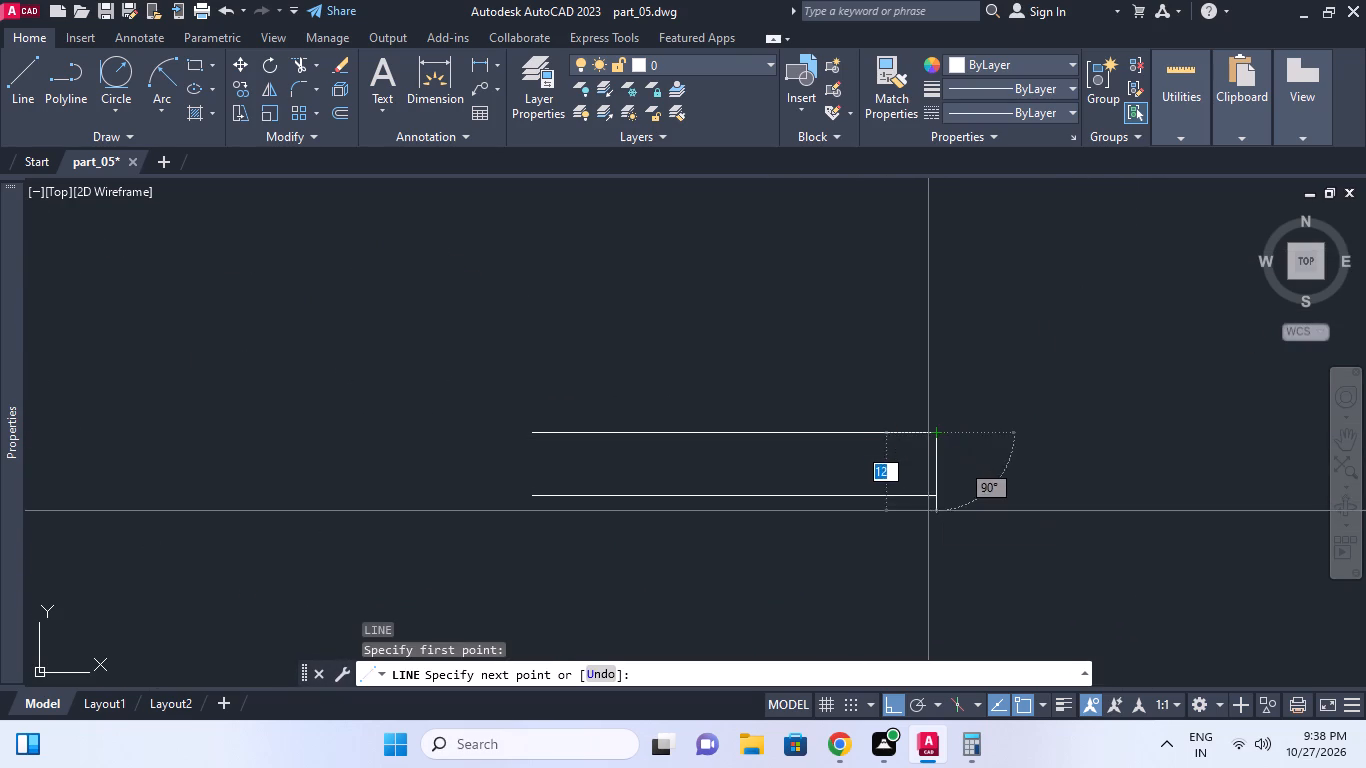
{"action": "left_click", "coordinate": [936, 497]}
{"action": "key", "text": "Escape"}
{"action": "key", "text": "space"}
{"action": "left_click", "coordinate": [531, 498]}
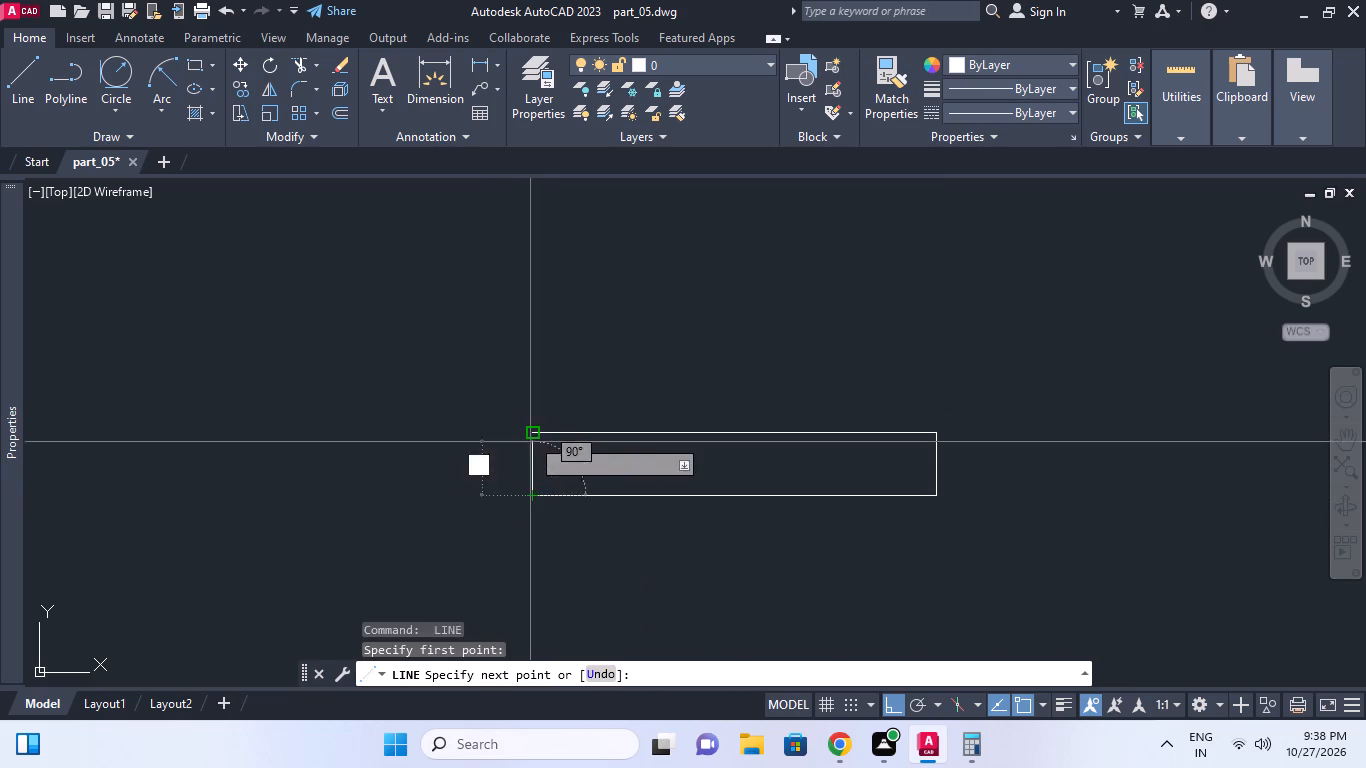
{"action": "left_click", "coordinate": [530, 434]}
{"action": "key", "text": "Escape"}
Draw a vertical construction line through the midpoint of the rectangle's lower edge.
{"action": "middle_click_drag", "start_coordinate": [690, 468], "coordinate": [762, 451]}
{"action": "scroll", "coordinate": [695, 468], "scroll_direction": "down", "scroll_amount": 1}
{"action": "key", "text": "Escape"}
{"action": "middle_click_drag", "start_coordinate": [781, 508], "coordinate": [768, 473]}
{"action": "key", "text": "Escape"}
{"action": "type", "text": "xl"}
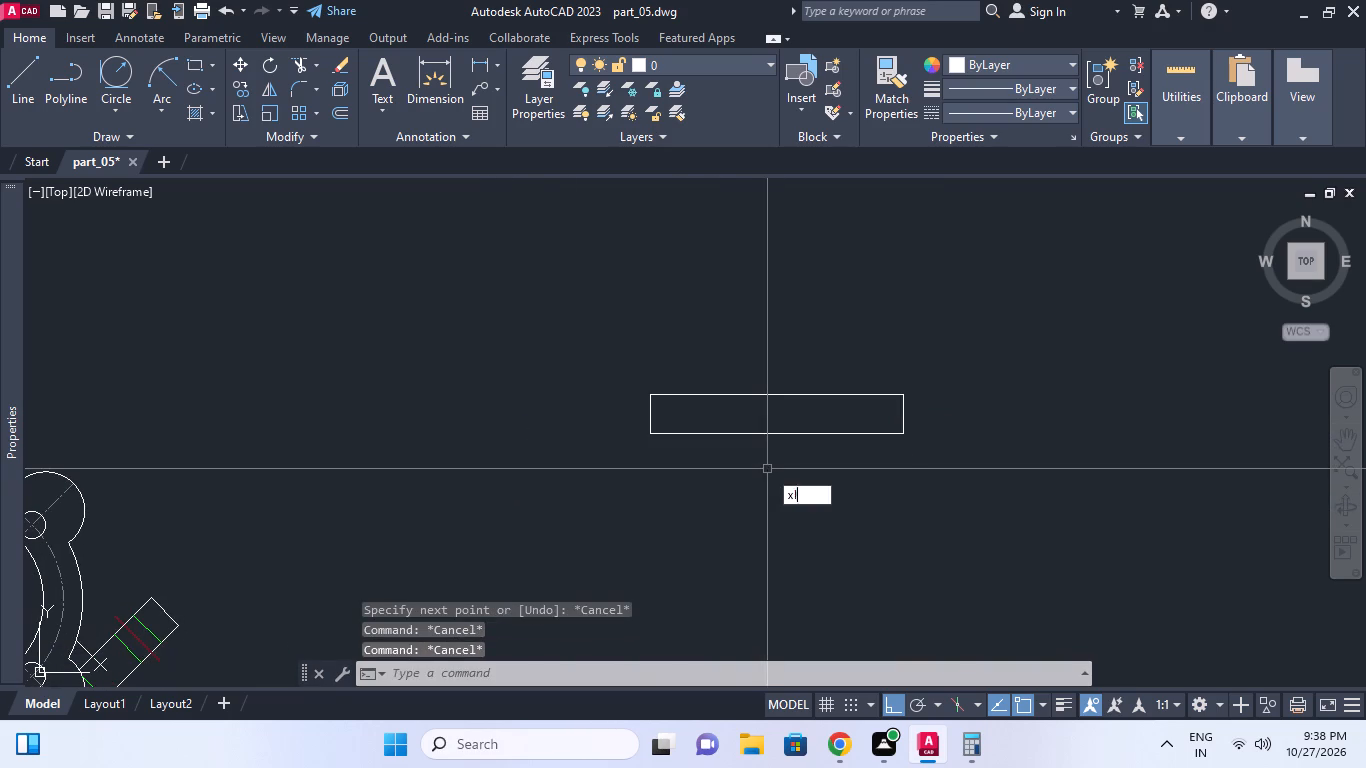
{"action": "key", "text": "space"}
{"action": "key", "text": "space"}
{"action": "key", "text": "space"}
{"action": "key", "text": "v"}
{"action": "key", "text": "space"}
{"action": "left_click", "coordinate": [777, 437]}
{"action": "key", "text": "Escape"}
Offset the vertical construction line by 32/2 to both sides.
{"action": "middle_click", "coordinate": [828, 479]}
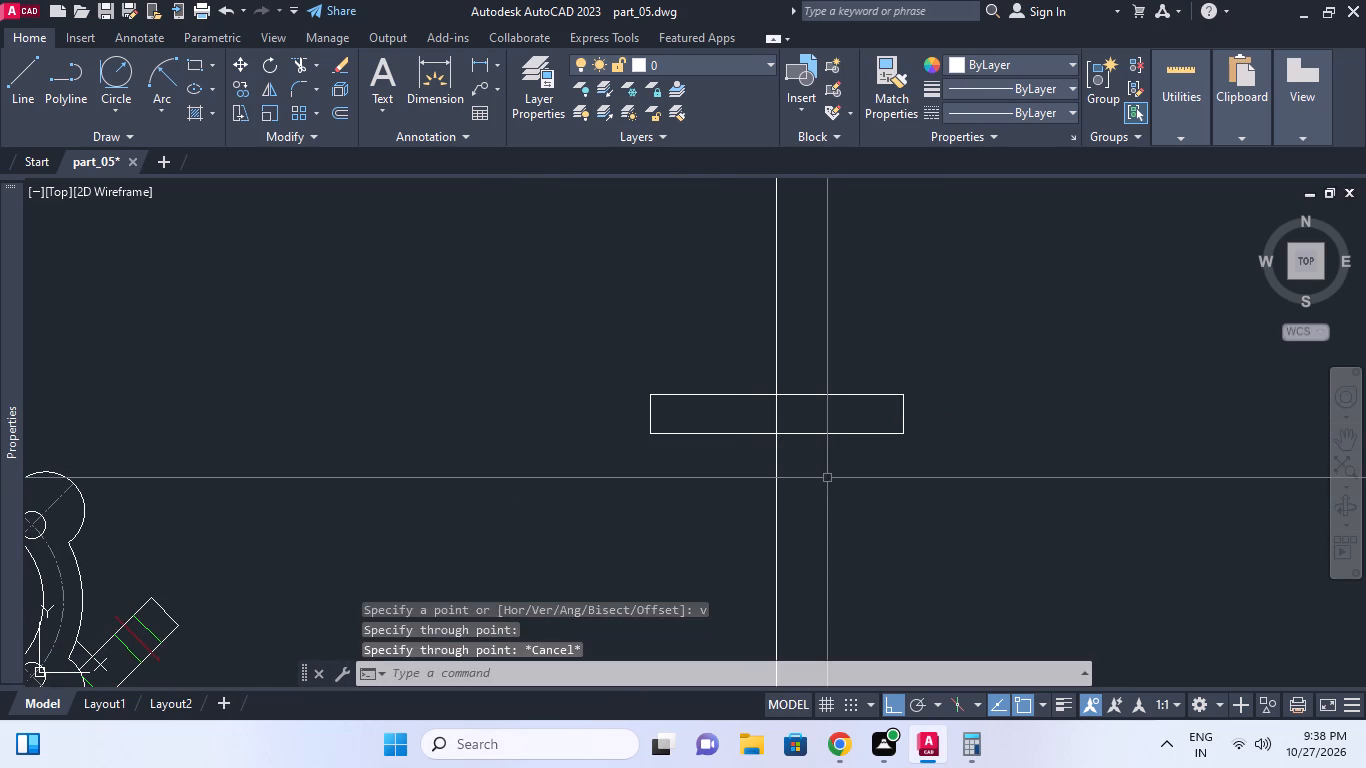
{"action": "key", "text": "o"}
{"action": "key", "text": "space"}
{"action": "type", "text": "32/2"}
{"action": "key", "text": "space"}
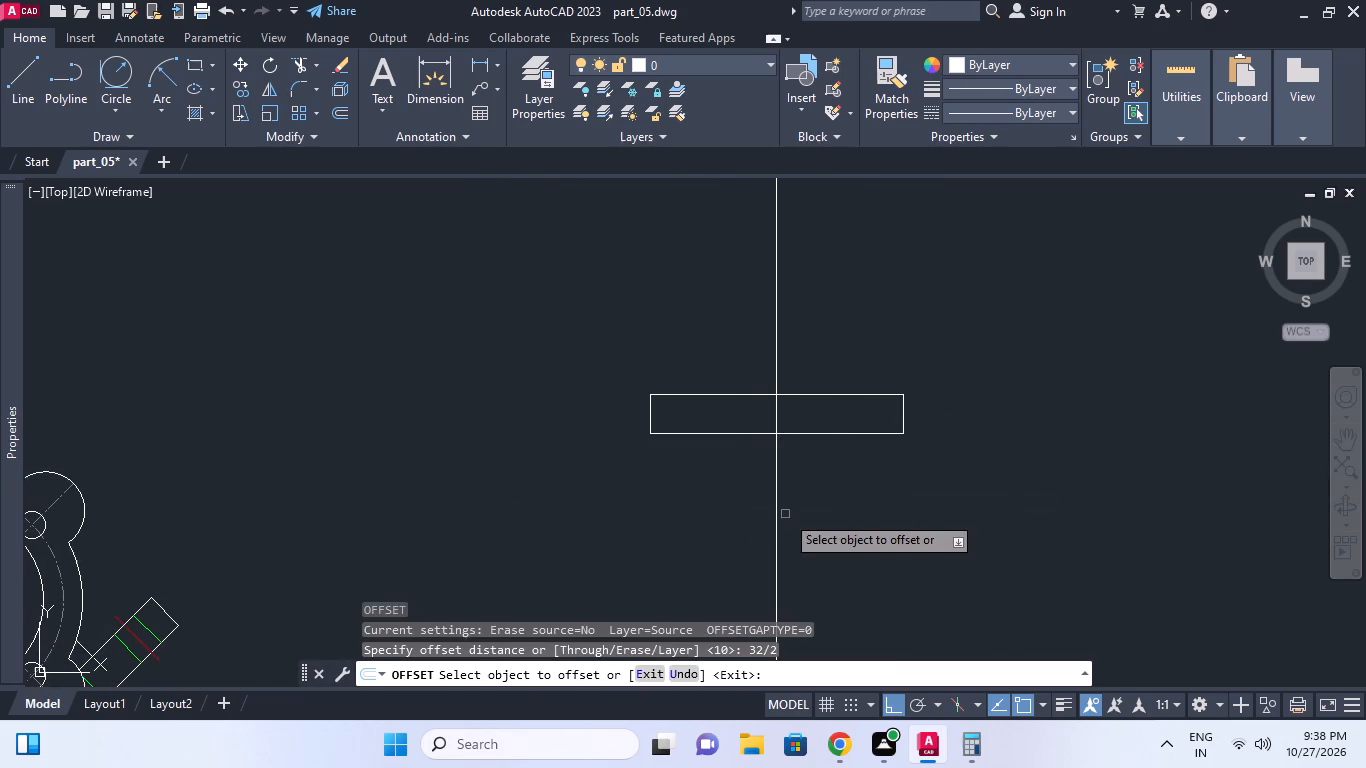
{"action": "left_click", "coordinate": [783, 479]}
{"action": "left_click", "coordinate": [777, 469]}
{"action": "left_click", "coordinate": [759, 449]}
{"action": "left_click", "coordinate": [766, 454]}
{"action": "left_click", "coordinate": [774, 451]}
{"action": "left_click", "coordinate": [792, 446]}
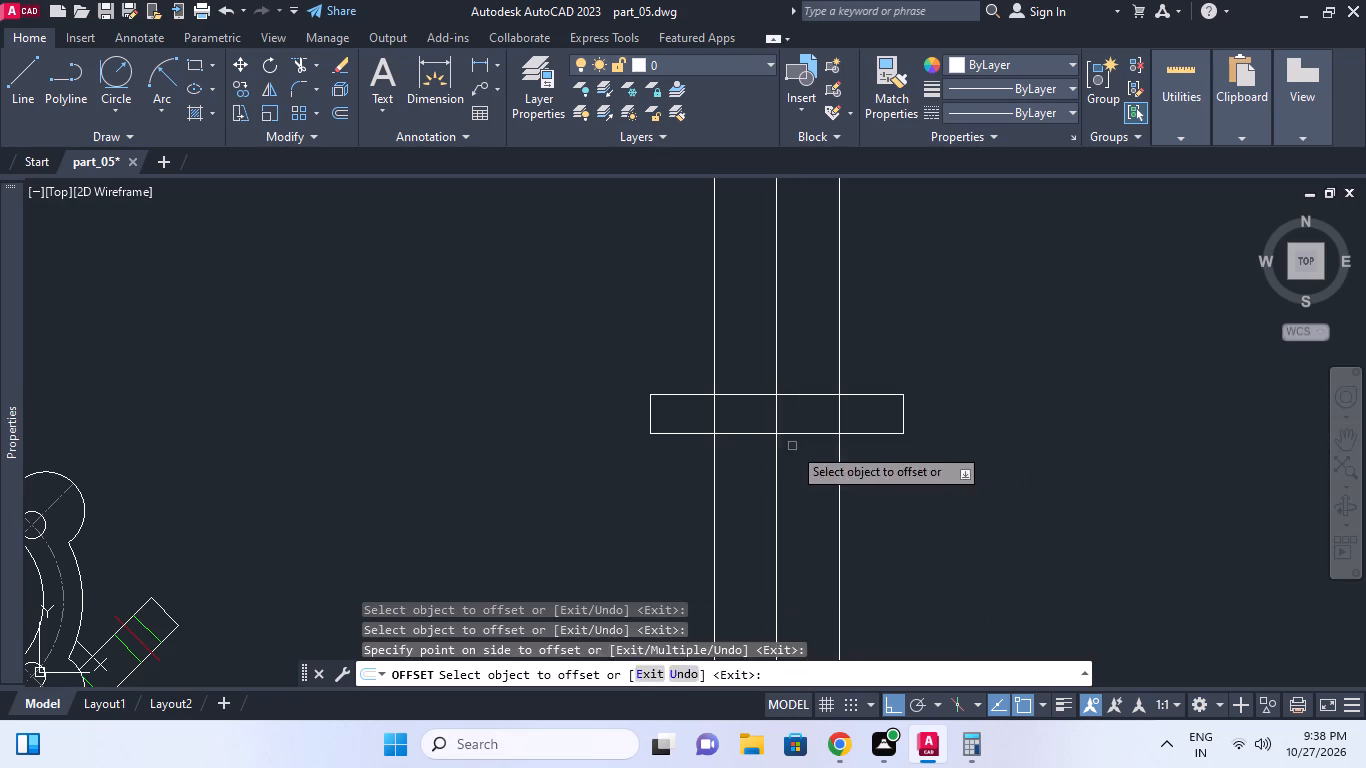
{"action": "key", "text": "Escape"}
{"action": "left_click", "coordinate": [787, 455]}
{"action": "left_click", "coordinate": [770, 450]}
{"action": "key", "text": "Escape"}
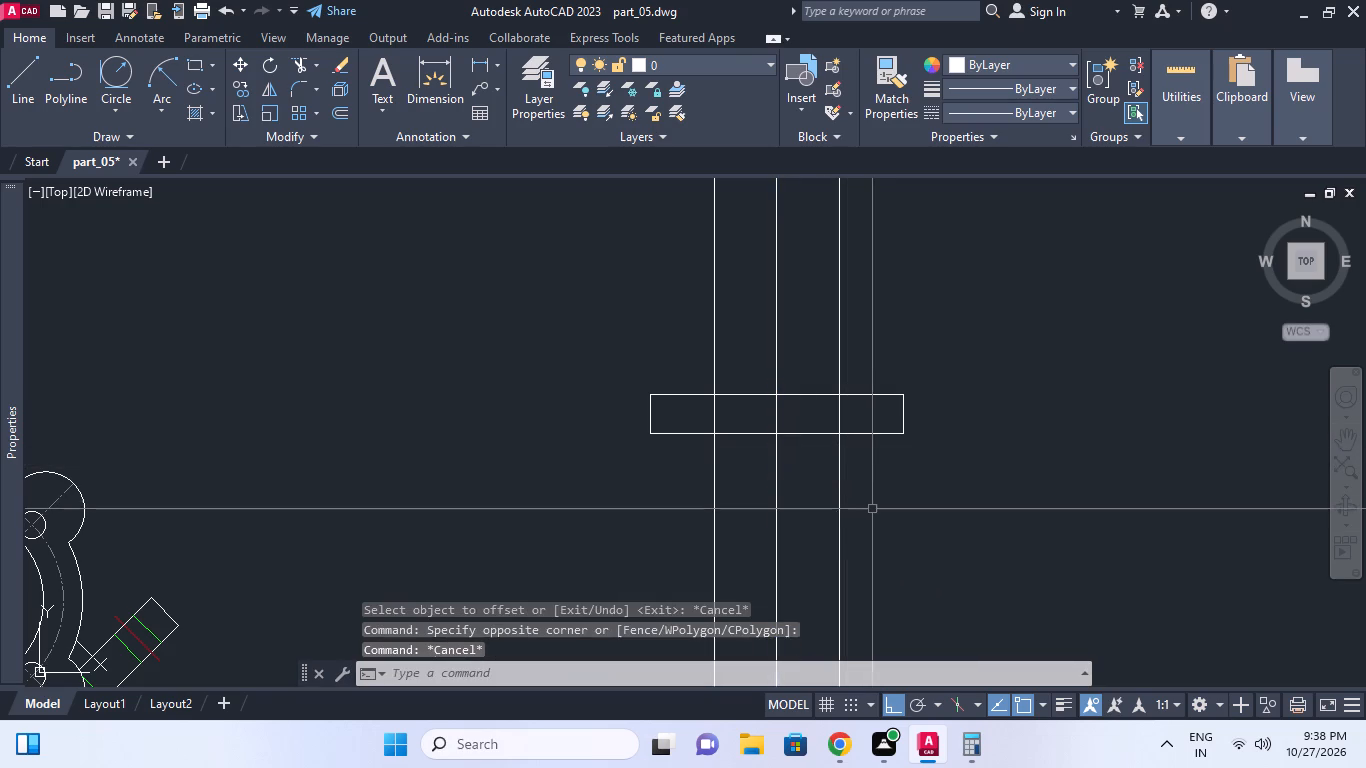
Offset the central vertical construction line by 24/2 to both sides.
{"action": "type", "text": "o 24/2"}
{"action": "key", "text": "space"}
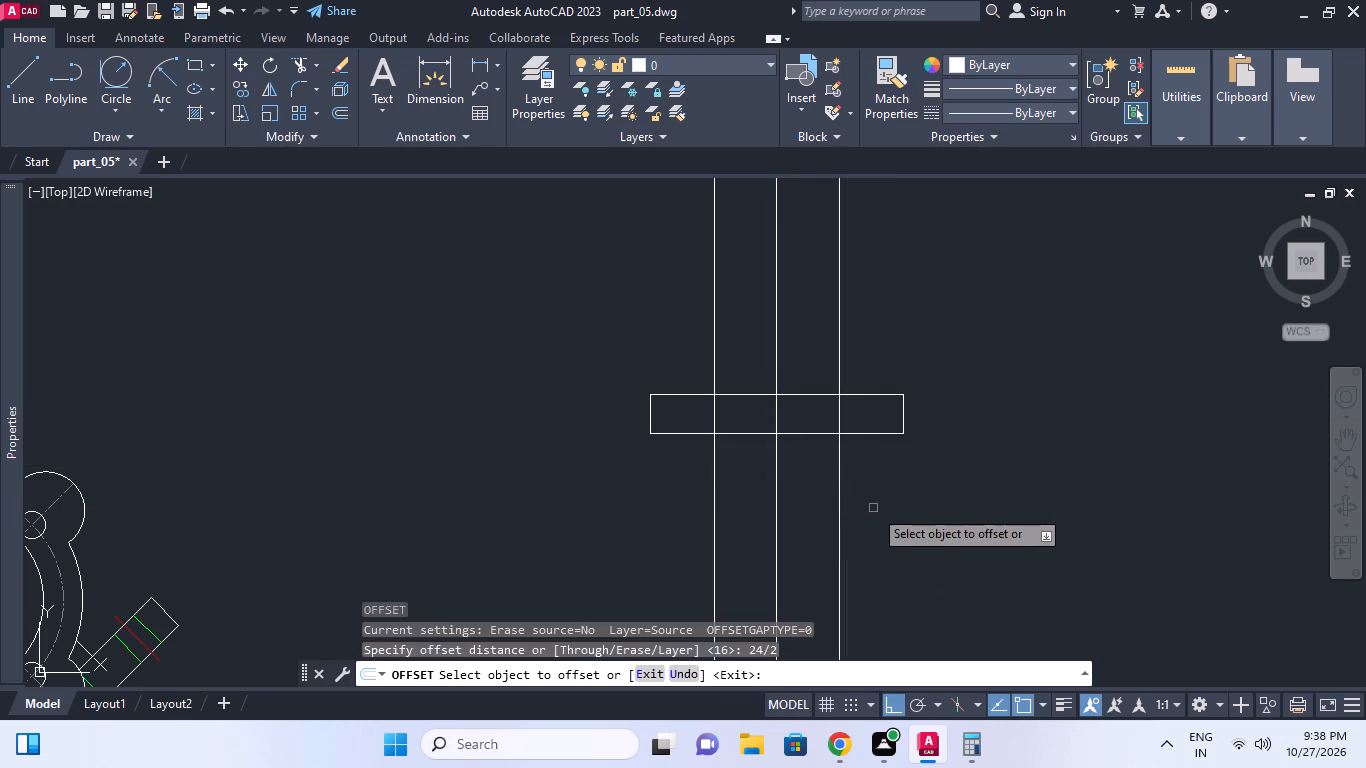
{"action": "left_click", "coordinate": [777, 475]}
{"action": "left_click", "coordinate": [765, 447]}
{"action": "left_click", "coordinate": [778, 458]}
{"action": "left_click", "coordinate": [798, 454]}
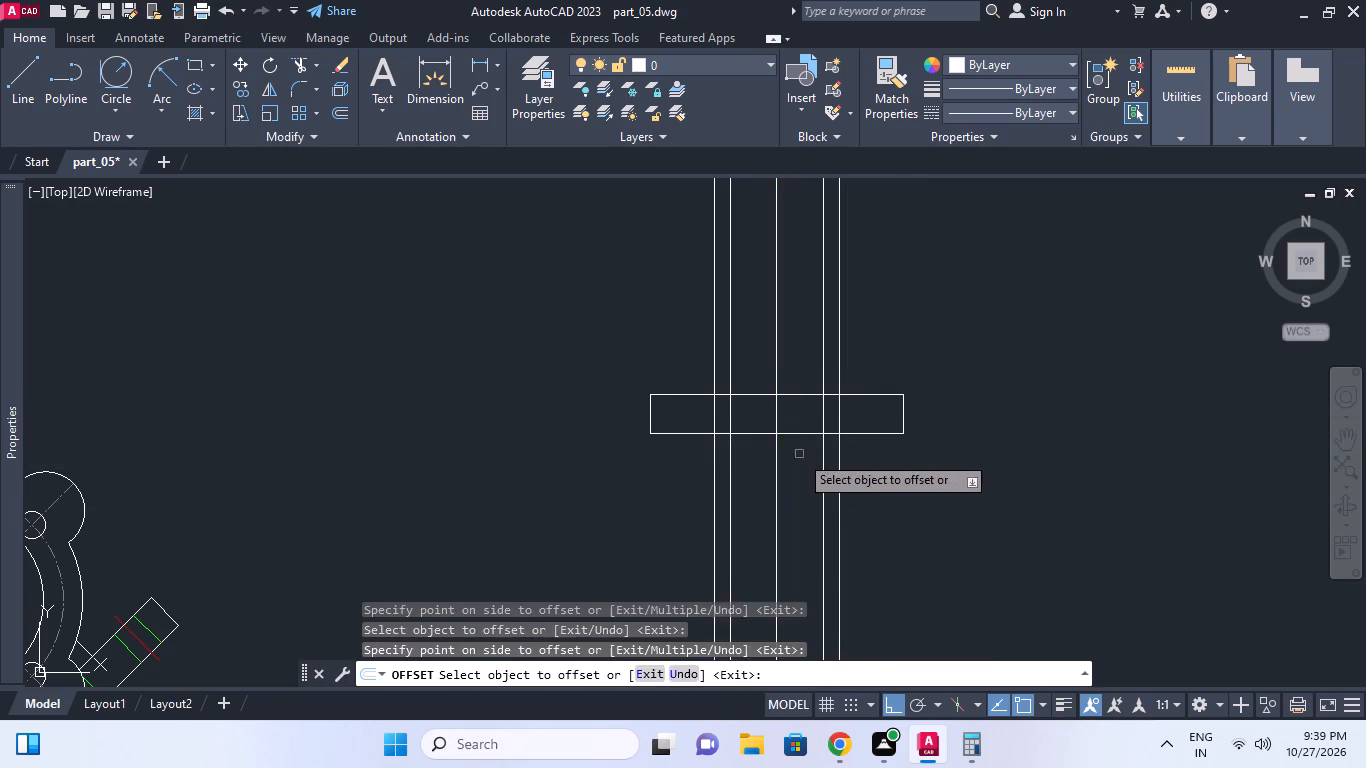
{"action": "middle_click_drag", "start_coordinate": [806, 443], "coordinate": [816, 451]}
{"action": "key", "text": "Escape"}
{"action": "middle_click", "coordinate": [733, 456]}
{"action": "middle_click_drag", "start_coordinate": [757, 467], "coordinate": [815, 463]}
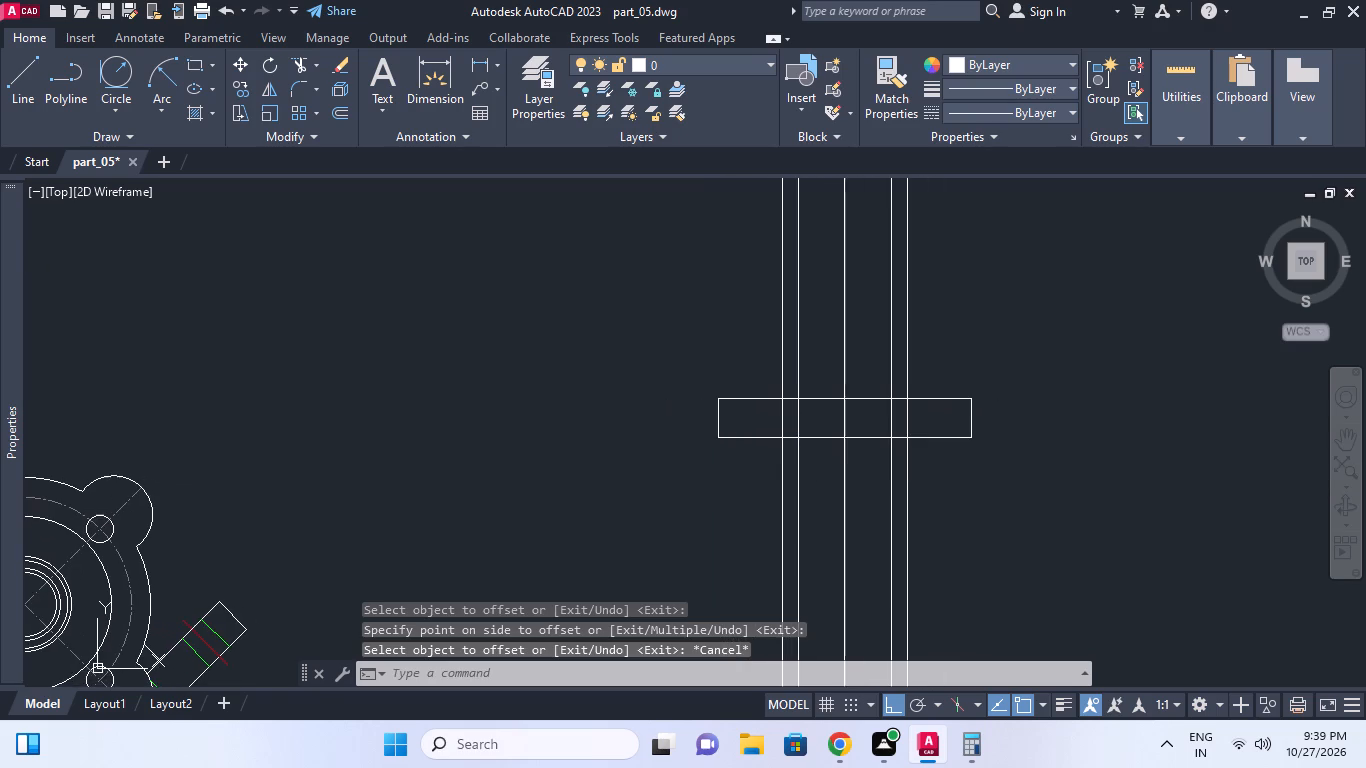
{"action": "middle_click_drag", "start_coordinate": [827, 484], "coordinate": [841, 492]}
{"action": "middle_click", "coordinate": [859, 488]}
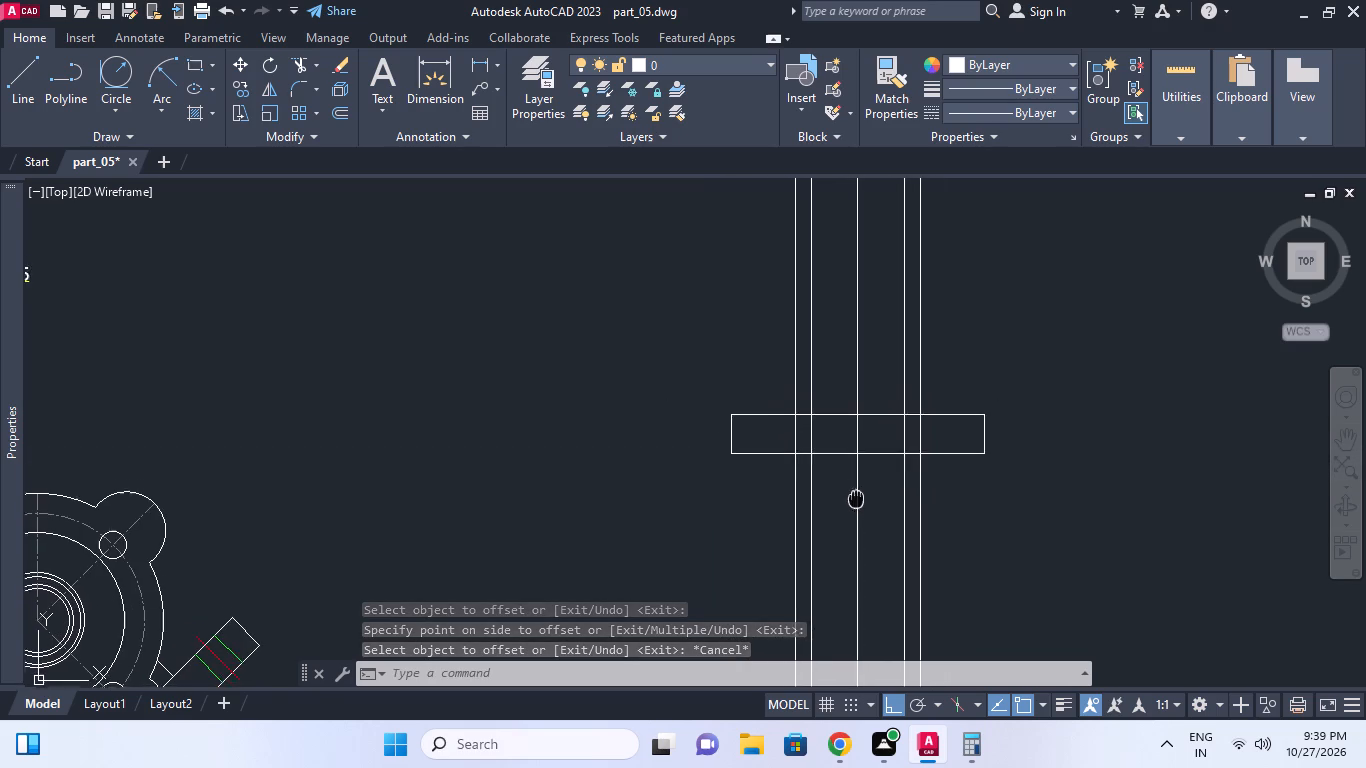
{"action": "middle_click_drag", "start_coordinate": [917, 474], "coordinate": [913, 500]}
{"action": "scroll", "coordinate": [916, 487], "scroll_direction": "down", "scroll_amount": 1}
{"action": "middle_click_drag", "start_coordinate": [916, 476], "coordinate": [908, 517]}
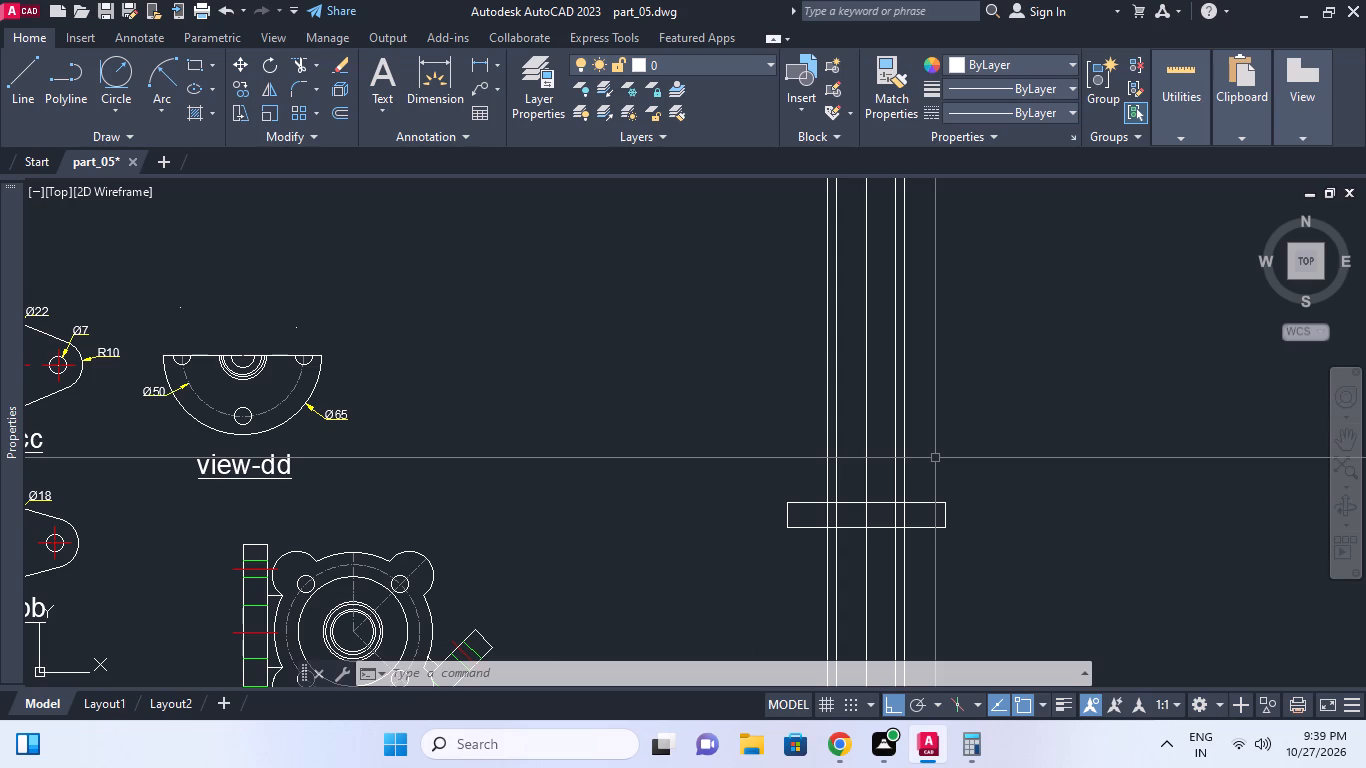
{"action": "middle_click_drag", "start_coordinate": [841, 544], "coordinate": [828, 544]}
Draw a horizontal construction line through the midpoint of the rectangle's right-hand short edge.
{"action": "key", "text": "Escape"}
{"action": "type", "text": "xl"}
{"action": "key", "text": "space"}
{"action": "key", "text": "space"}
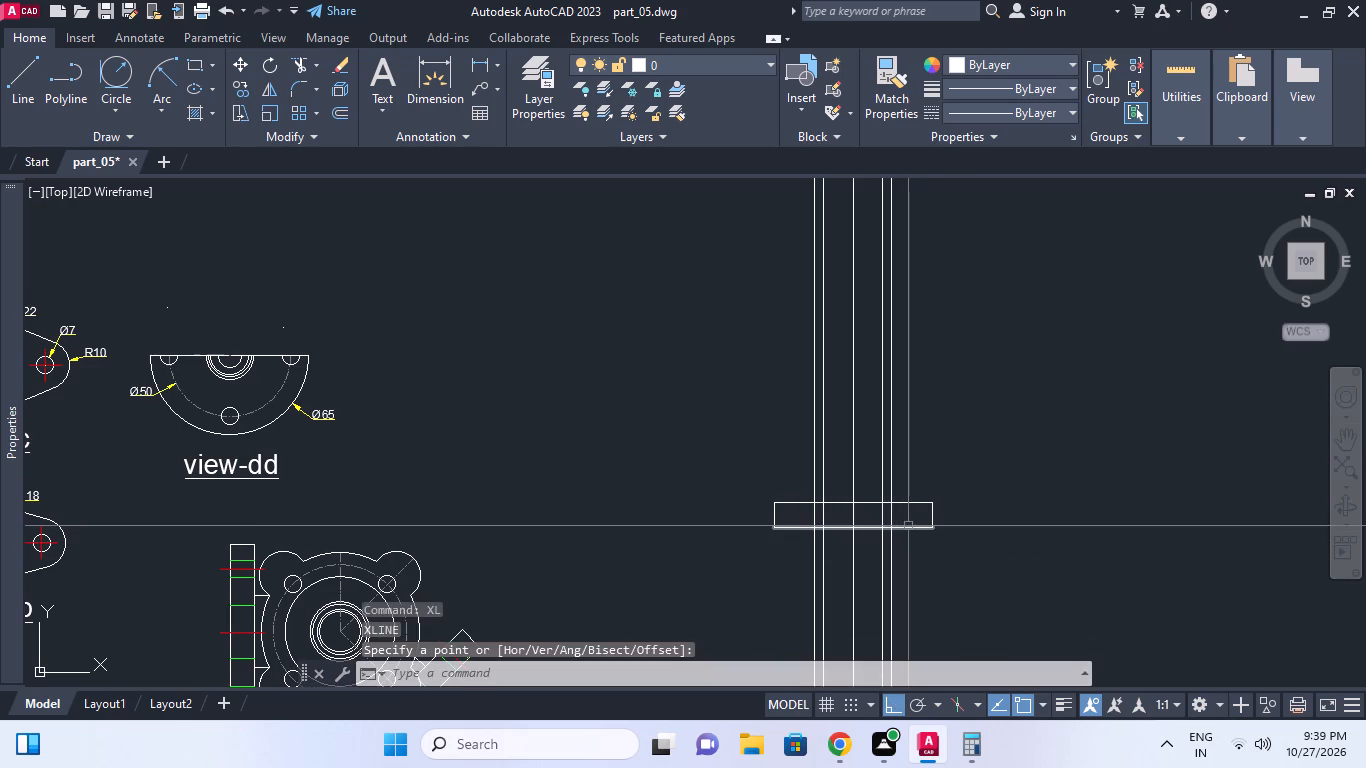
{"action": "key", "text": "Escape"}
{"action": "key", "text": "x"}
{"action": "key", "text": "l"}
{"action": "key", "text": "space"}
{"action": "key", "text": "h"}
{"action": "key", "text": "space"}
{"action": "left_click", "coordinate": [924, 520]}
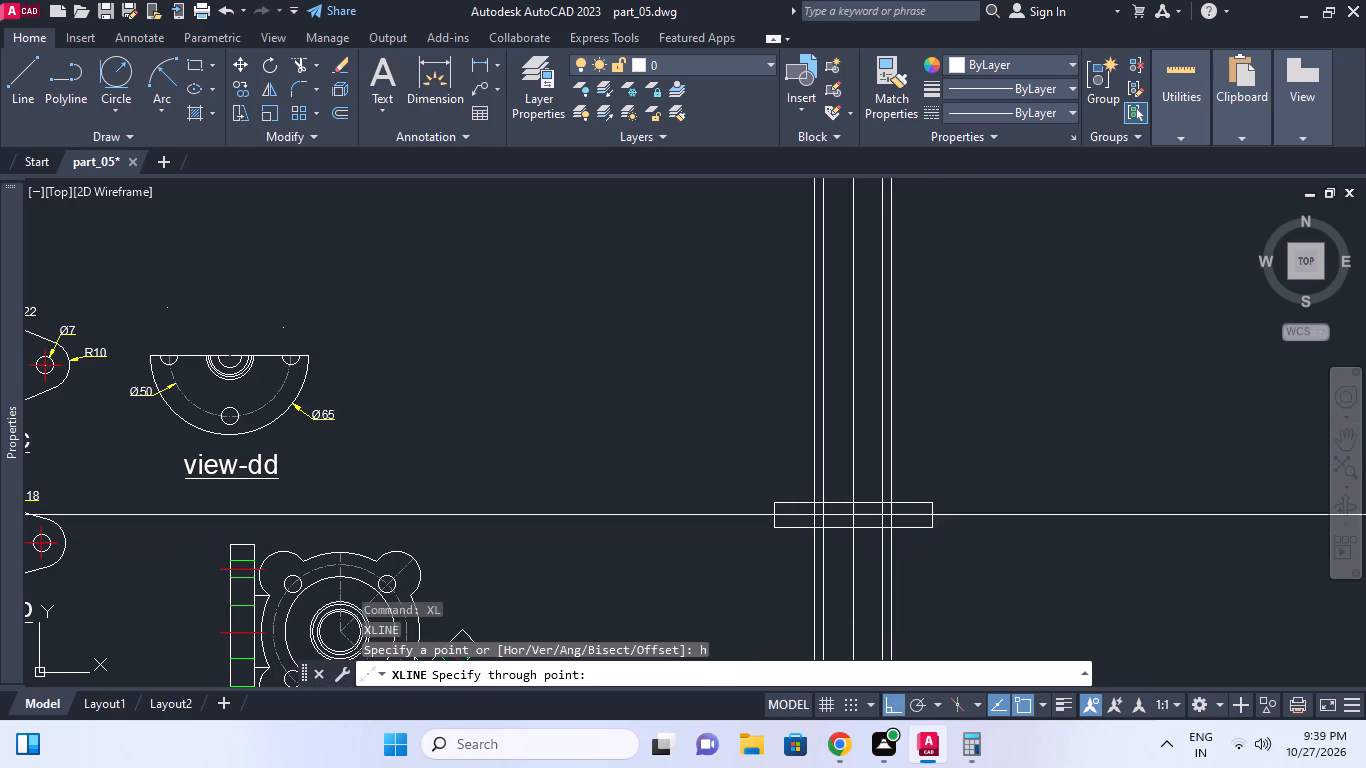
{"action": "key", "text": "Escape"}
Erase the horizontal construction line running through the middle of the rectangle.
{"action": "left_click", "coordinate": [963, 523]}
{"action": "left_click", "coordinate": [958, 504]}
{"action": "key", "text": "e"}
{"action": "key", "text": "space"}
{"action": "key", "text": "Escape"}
Draw a horizontal construction line through the lower-right corner of the rectangle.
{"action": "key", "text": "x"}
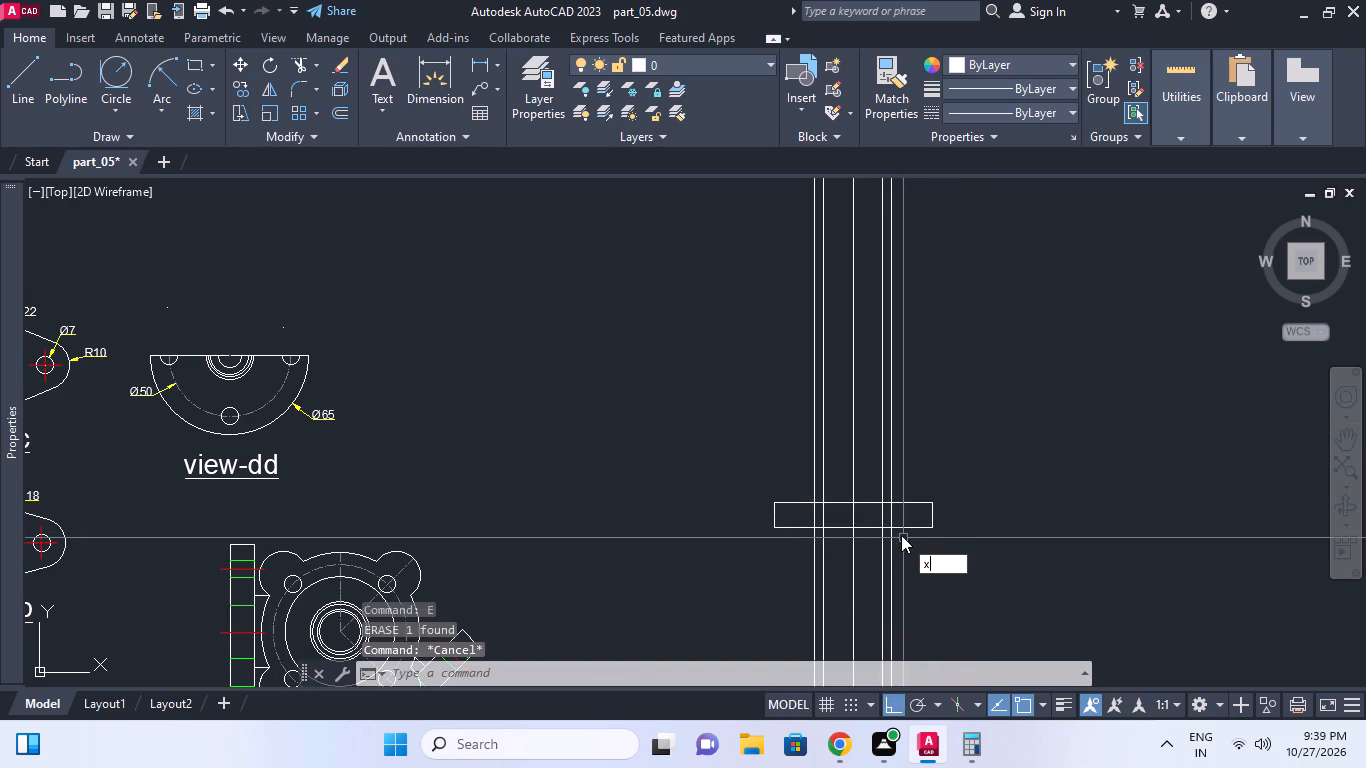
{"action": "type", "text": "l h"}
{"action": "key", "text": "space"}
{"action": "left_click", "coordinate": [933, 528]}
{"action": "key", "text": "Escape"}
{"action": "middle_click_drag", "start_coordinate": [957, 506], "coordinate": [957, 534]}
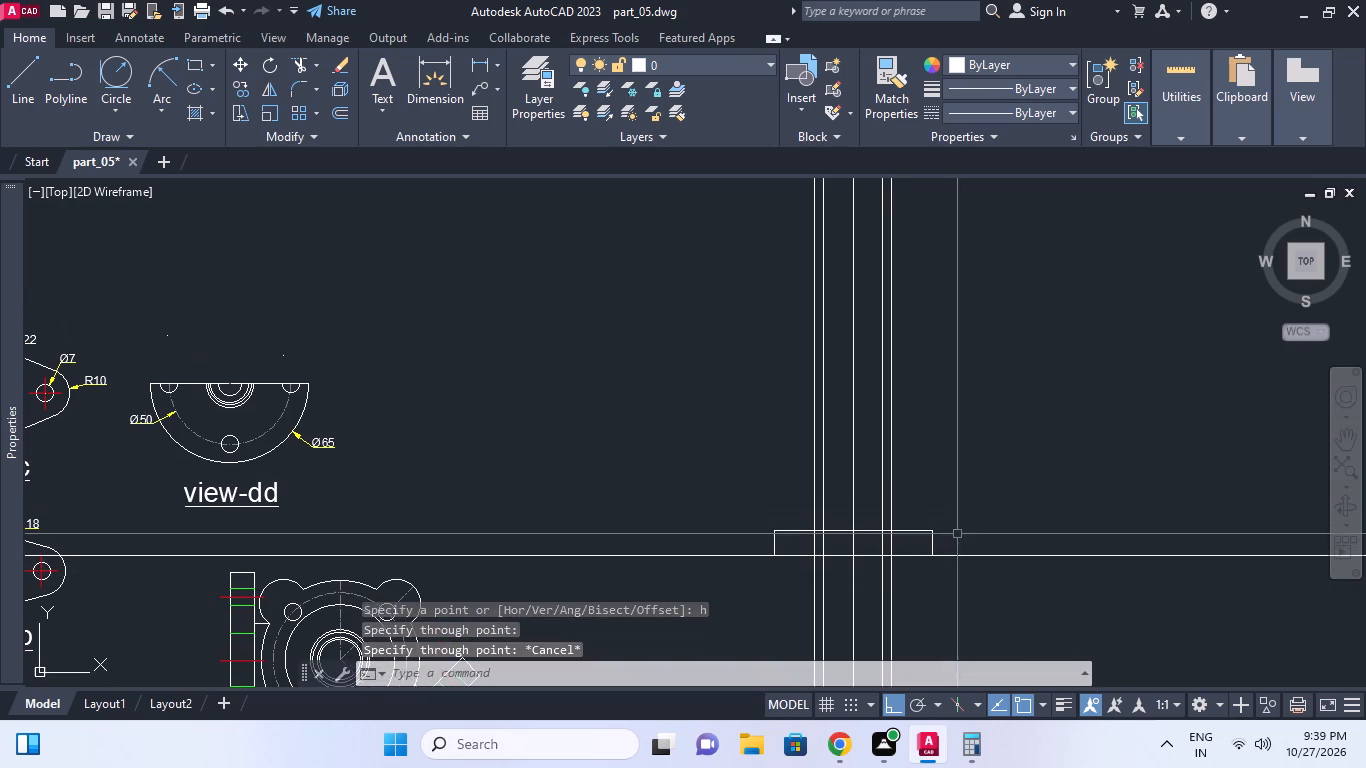
Offset the horizontal construction line along the flange rectangle's bottom edge 118 upward.
{"action": "key", "text": "o"}
{"action": "key", "text": "space"}
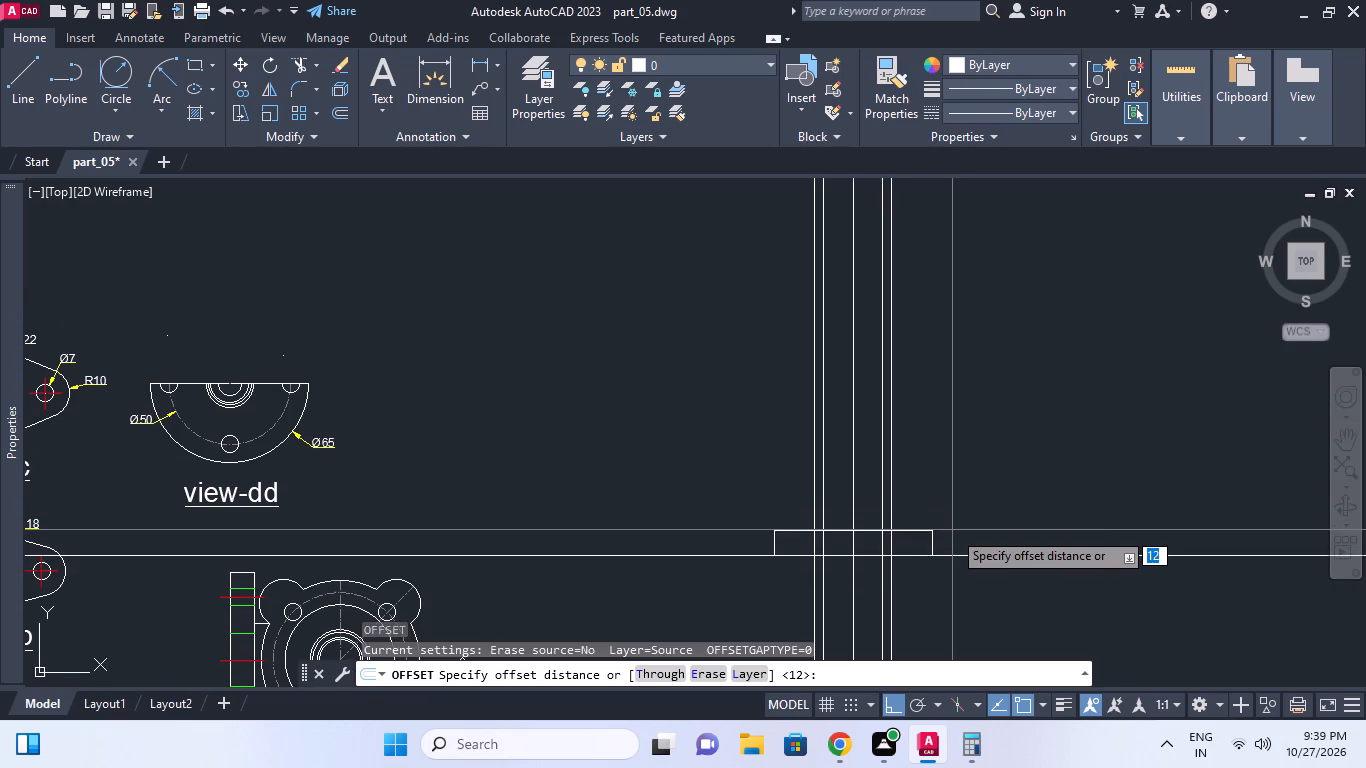
{"action": "type", "text": "18"}
{"action": "key", "text": "equal"}
{"action": "key", "text": "BackSpace"}
{"action": "key", "text": "BackSpace"}
{"action": "type", "text": "18"}
{"action": "key", "text": "space"}
{"action": "left_click", "coordinate": [978, 553]}
{"action": "left_click", "coordinate": [973, 405]}
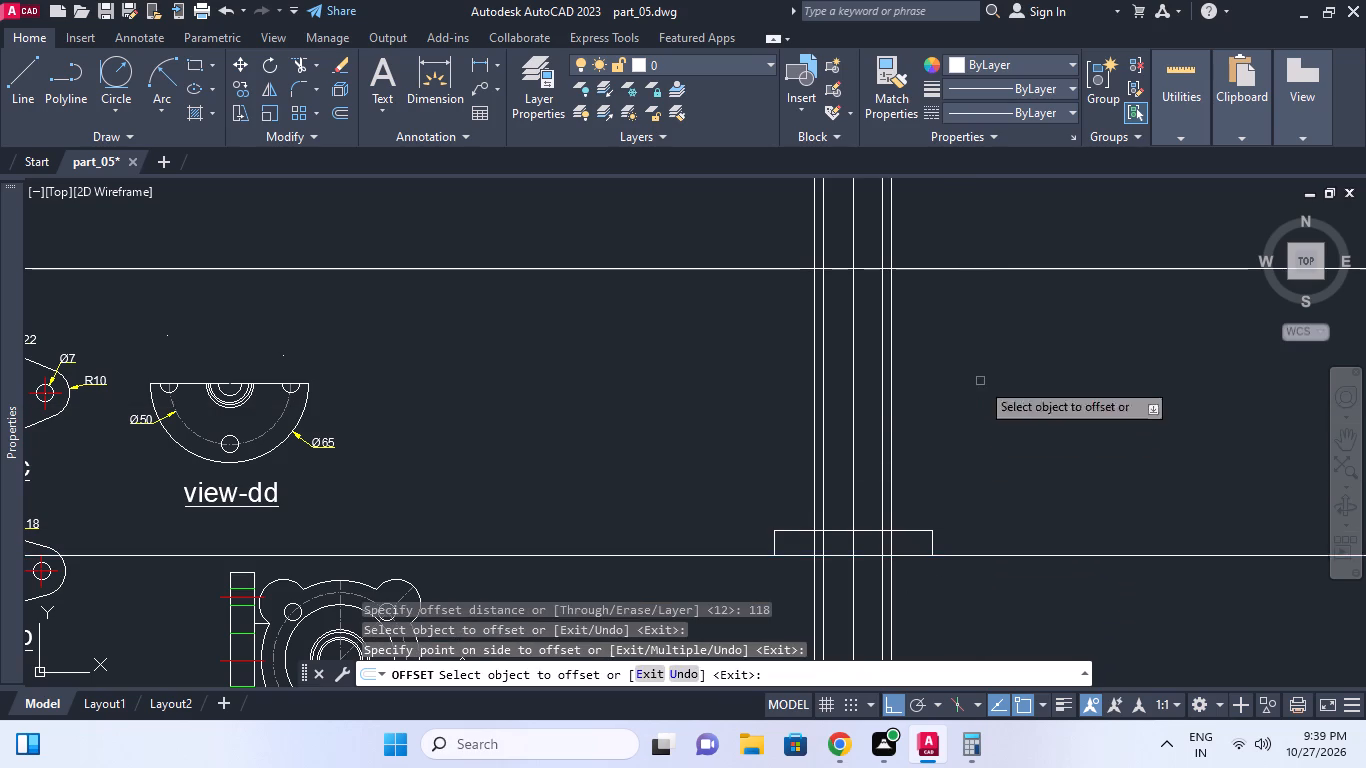
{"action": "middle_click_drag", "start_coordinate": [1000, 347], "coordinate": [906, 414]}
{"action": "scroll", "coordinate": [995, 352], "scroll_direction": "down", "scroll_amount": 1}
{"action": "middle_click_drag", "start_coordinate": [958, 418], "coordinate": [951, 430]}
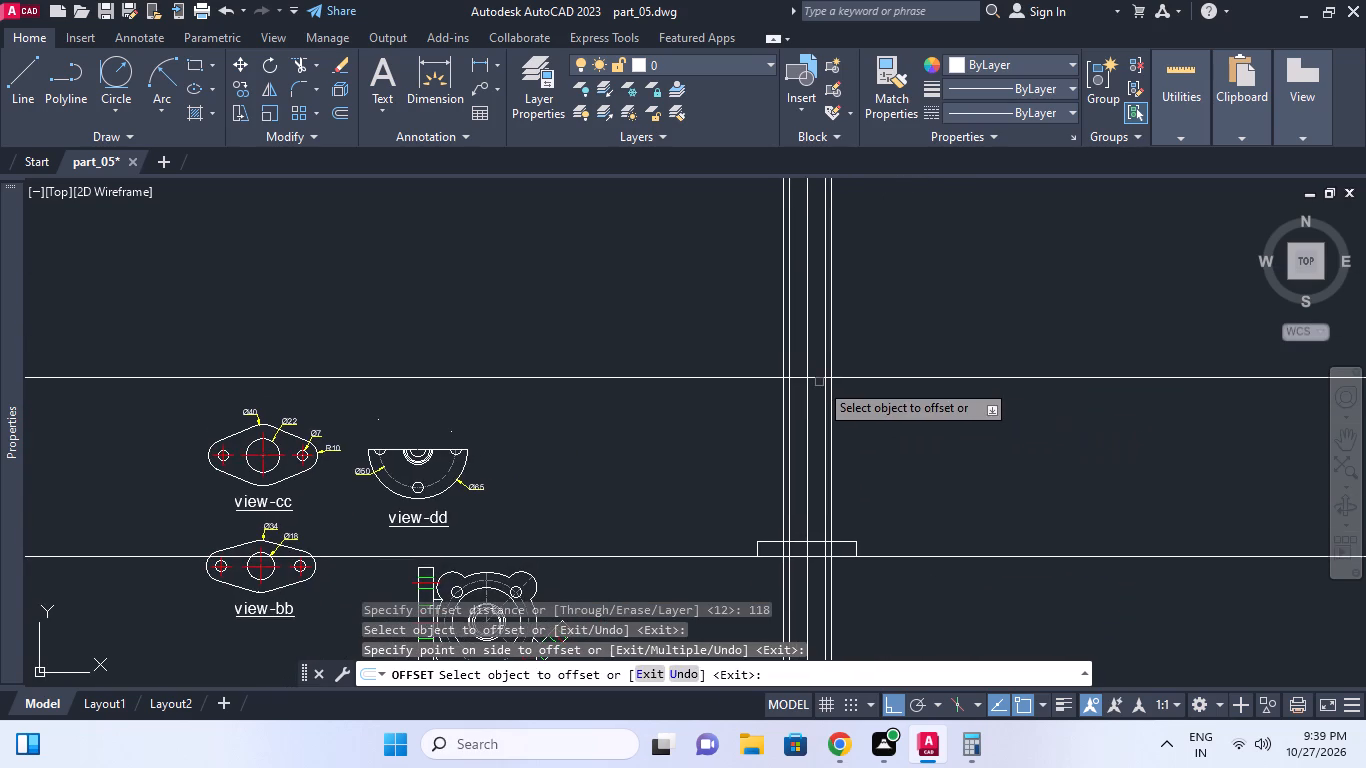
{"action": "scroll", "coordinate": [819, 382], "scroll_direction": "up", "scroll_amount": 2}
{"action": "key", "text": "Escape"}
Paste a copy of the four-lobed top view above the upper horizontal construction line, near the vertical construction lines.
{"action": "middle_click", "coordinate": [841, 386]}
{"action": "scroll", "coordinate": [851, 386], "scroll_direction": "down", "scroll_amount": 2}
{"action": "middle_click_drag", "start_coordinate": [725, 450], "coordinate": [810, 412]}
{"action": "scroll", "coordinate": [741, 442], "scroll_direction": "down", "scroll_amount": 1}
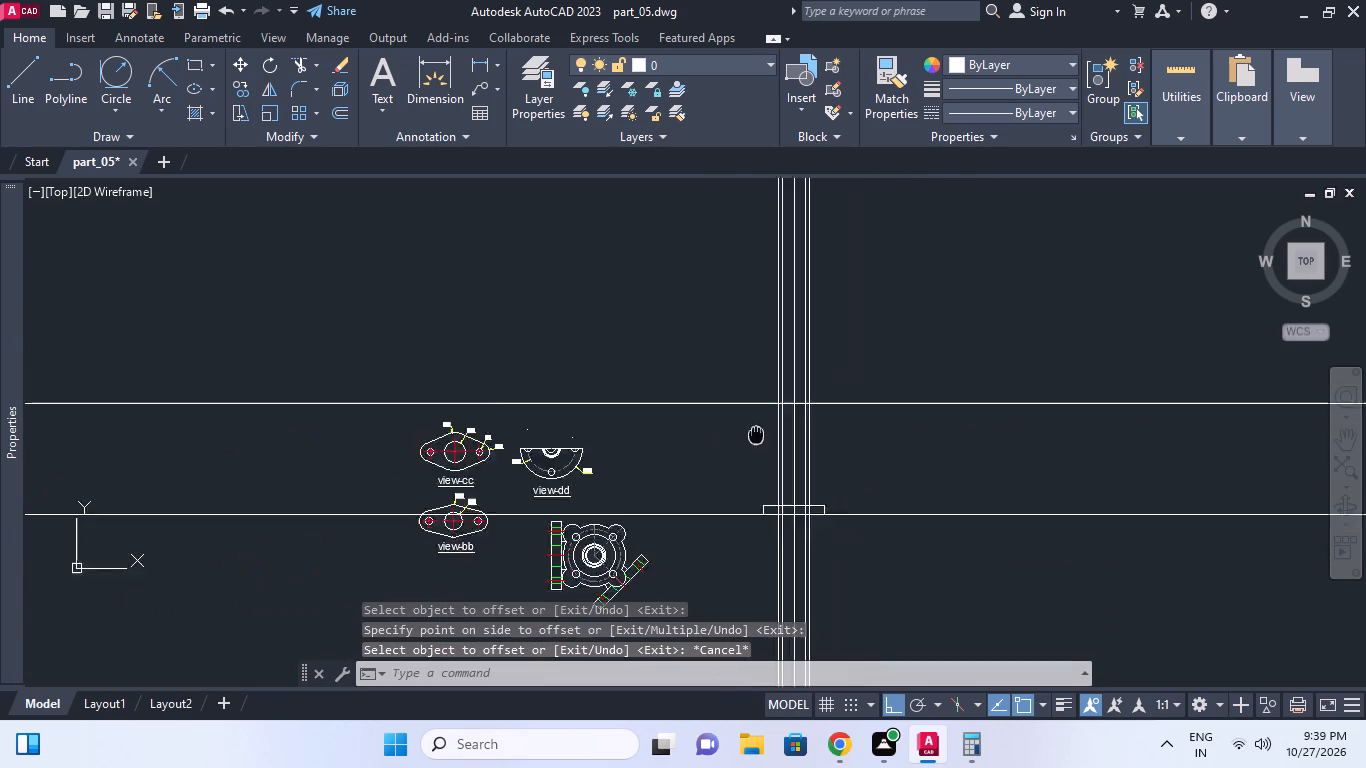
{"action": "middle_click_drag", "start_coordinate": [810, 412], "coordinate": [884, 361]}
{"action": "scroll", "coordinate": [767, 452], "scroll_direction": "up", "scroll_amount": 1}
{"action": "middle_click_drag", "start_coordinate": [780, 456], "coordinate": [816, 375]}
{"action": "key", "text": "Escape"}
{"action": "middle_click", "coordinate": [722, 483]}
{"action": "scroll", "coordinate": [722, 483], "scroll_direction": "up", "scroll_amount": 1}
{"action": "key", "text": "x"}
{"action": "middle_click", "coordinate": [738, 472]}
{"action": "scroll", "coordinate": [738, 472], "scroll_direction": "down", "scroll_amount": 1}
{"action": "key", "text": "Escape"}
{"action": "middle_click_drag", "start_coordinate": [875, 435], "coordinate": [808, 500]}
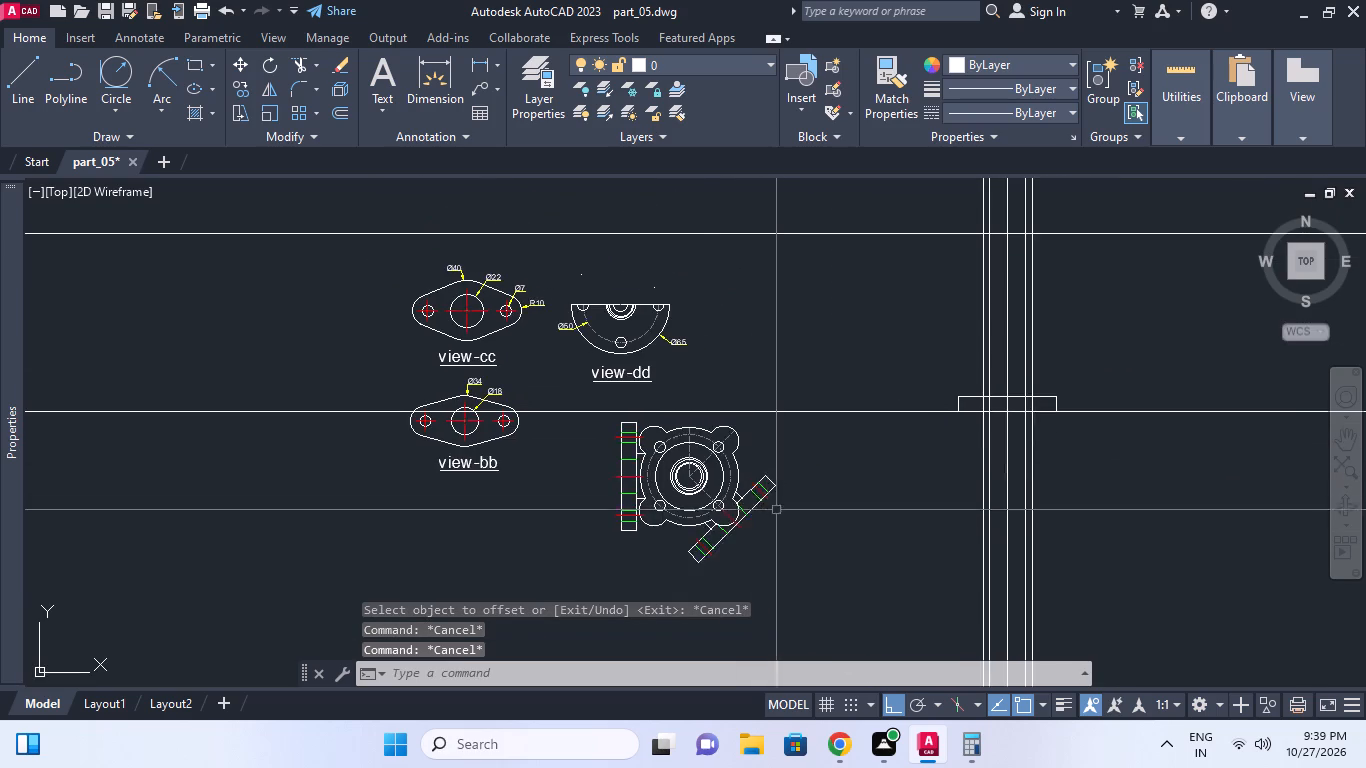
{"action": "scroll", "coordinate": [703, 462], "scroll_direction": "down", "scroll_amount": 2}
{"action": "scroll", "coordinate": [715, 481], "scroll_direction": "up", "scroll_amount": 1}
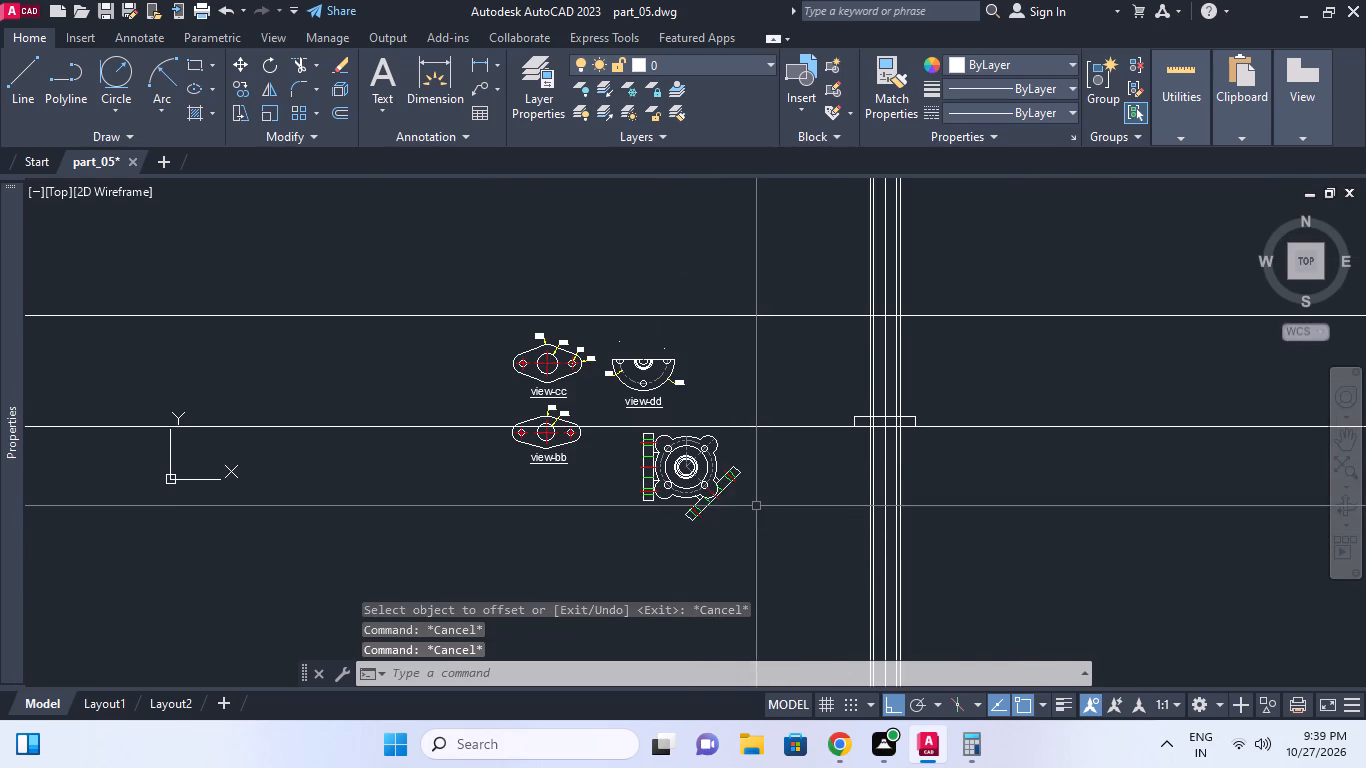
{"action": "key", "text": "ctrl+v"}
{"action": "middle_click_drag", "start_coordinate": [788, 449], "coordinate": [769, 496]}
{"action": "left_click", "coordinate": [763, 341]}
{"action": "left_click", "coordinate": [805, 309]}
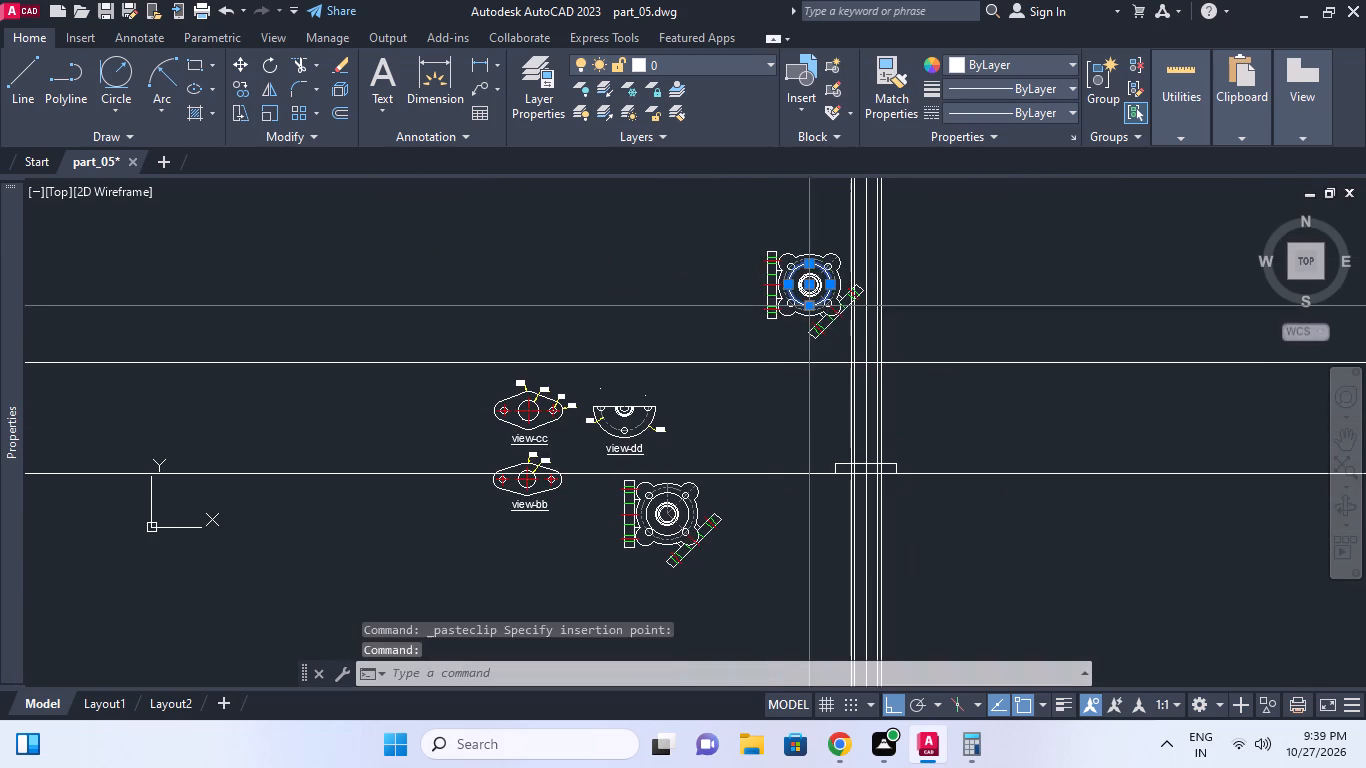
{"action": "left_click", "coordinate": [782, 271]}
{"action": "middle_click_drag", "start_coordinate": [787, 277], "coordinate": [765, 358]}
{"action": "scroll", "coordinate": [730, 322], "scroll_direction": "up", "scroll_amount": 2}
{"action": "key", "text": "Escape"}
Cut the whole pasted top view and paste it back as a block over the vertical construction lines.
{"action": "left_click", "coordinate": [724, 308]}
{"action": "left_click", "coordinate": [1054, 589]}
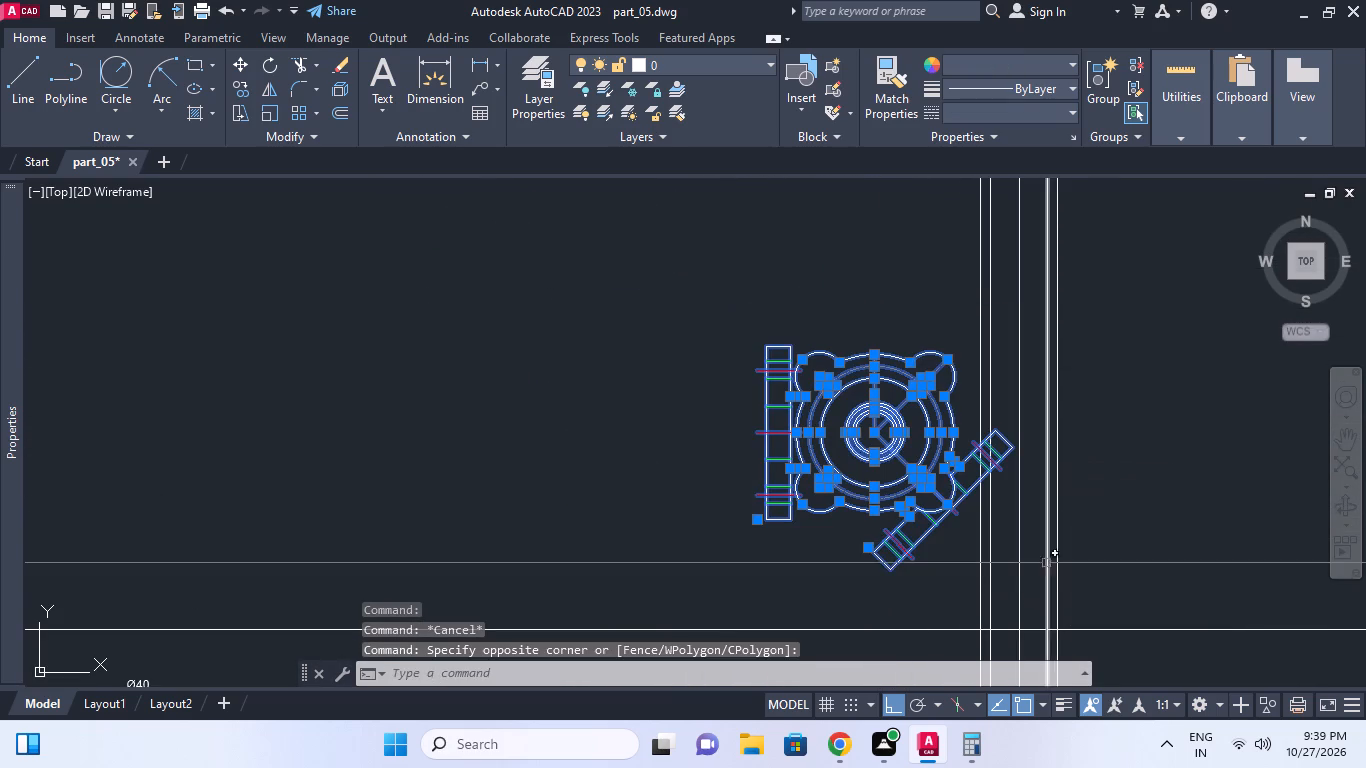
{"action": "key", "text": "ctrl+x"}
{"action": "key", "text": "ctrl+shift+v"}
{"action": "left_click", "coordinate": [884, 486]}
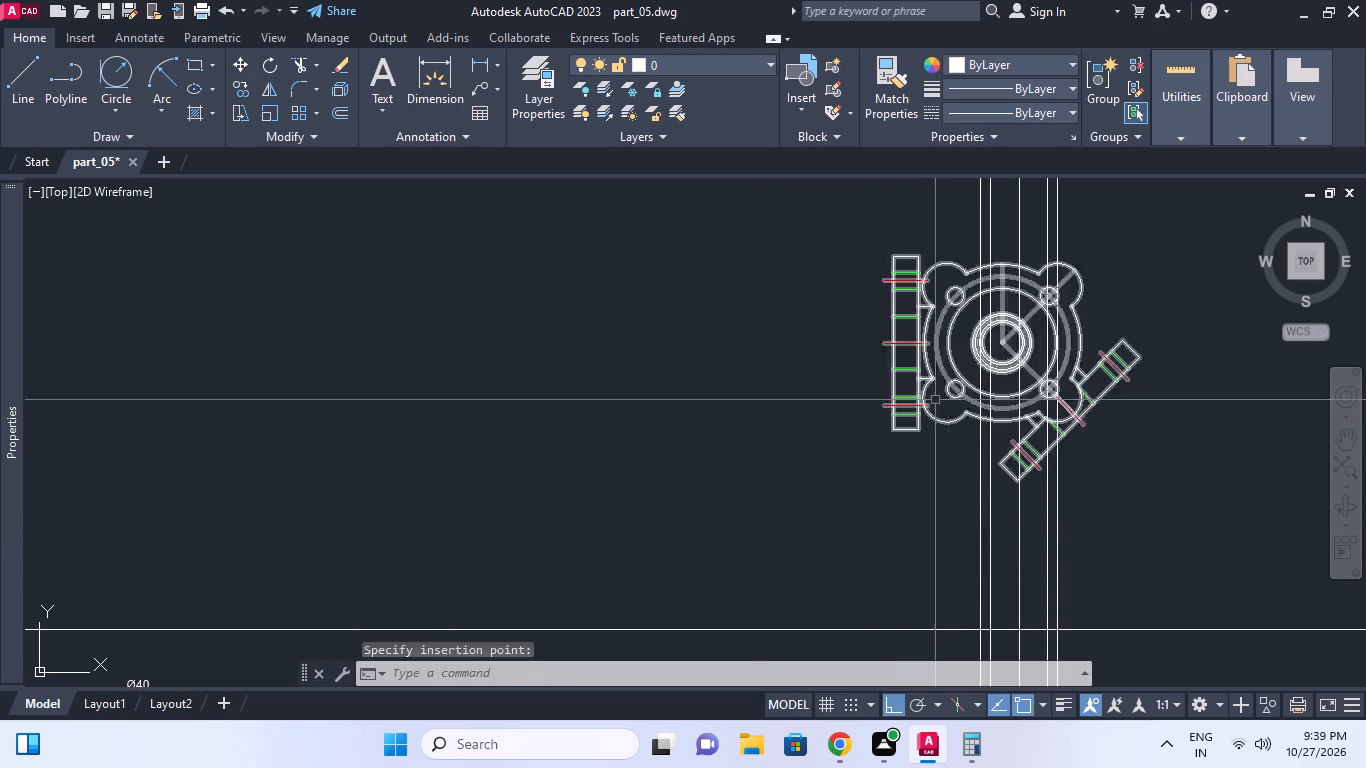
Move the top view block from its circle centre onto the central vertical construction line.
{"action": "left_click", "coordinate": [935, 398]}
{"action": "left_click", "coordinate": [868, 299]}
{"action": "middle_click_drag", "start_coordinate": [864, 320], "coordinate": [773, 364]}
{"action": "scroll", "coordinate": [772, 370], "scroll_direction": "down", "scroll_amount": 1}
{"action": "key", "text": "m"}
{"action": "key", "text": "space"}
{"action": "scroll", "coordinate": [920, 351], "scroll_direction": "up", "scroll_amount": 3}
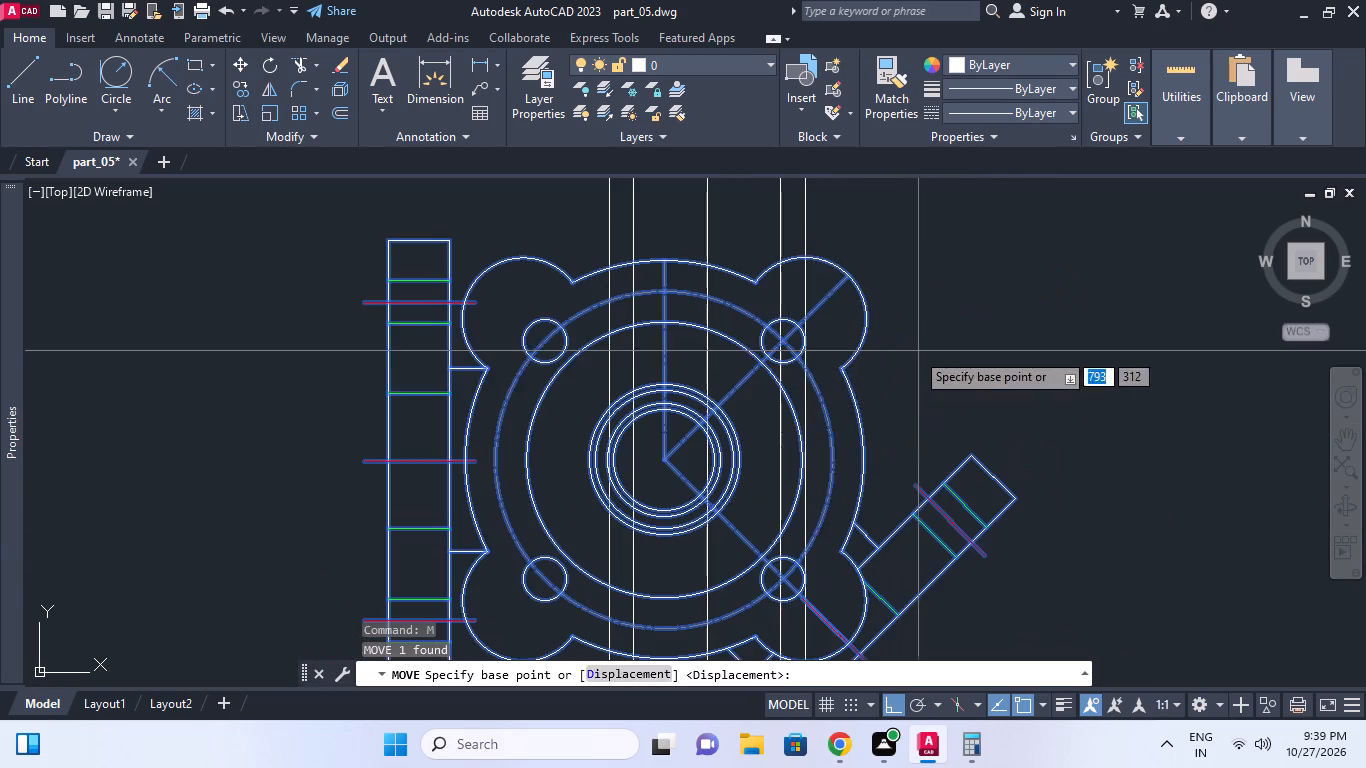
{"action": "left_click", "coordinate": [663, 459]}
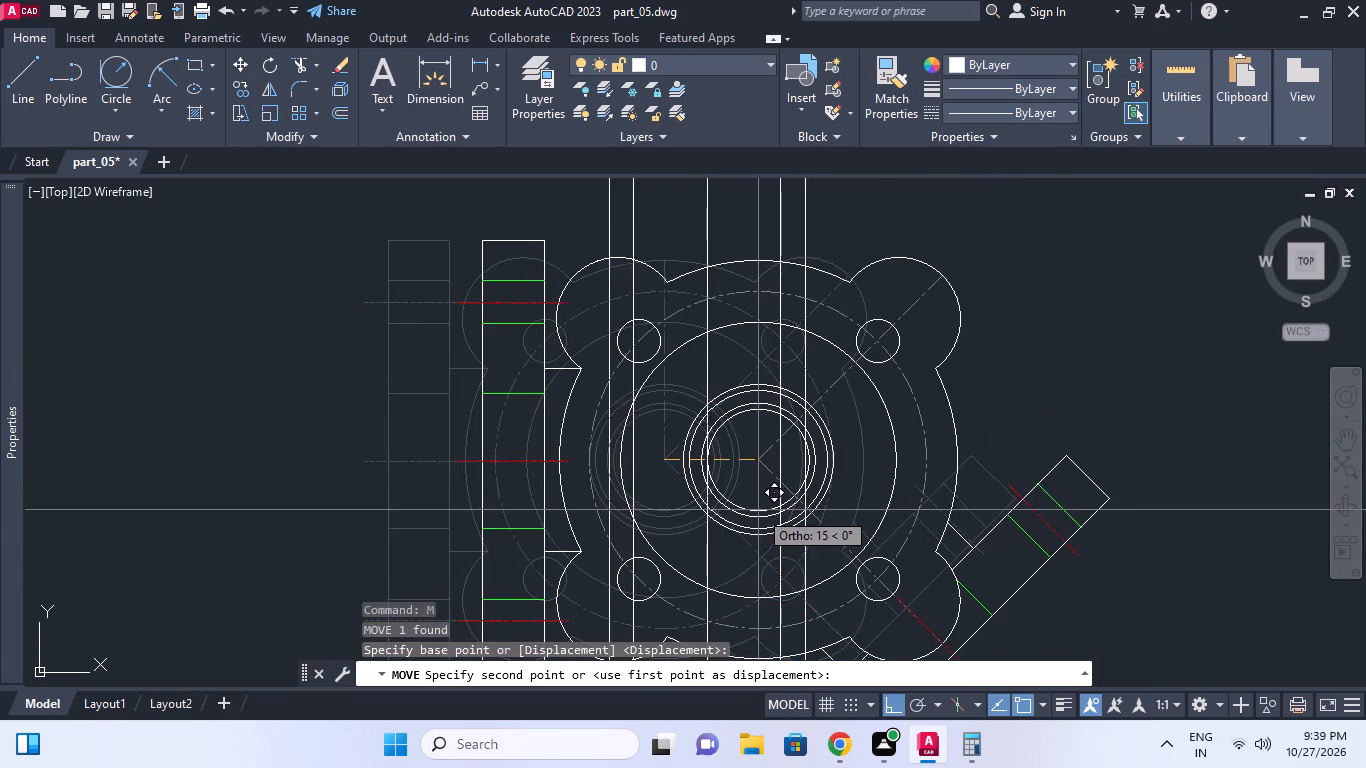
{"action": "middle_click_drag", "start_coordinate": [743, 505], "coordinate": [857, 337]}
{"action": "left_click", "coordinate": [818, 388]}
{"action": "scroll", "coordinate": [833, 369], "scroll_direction": "down", "scroll_amount": 2}
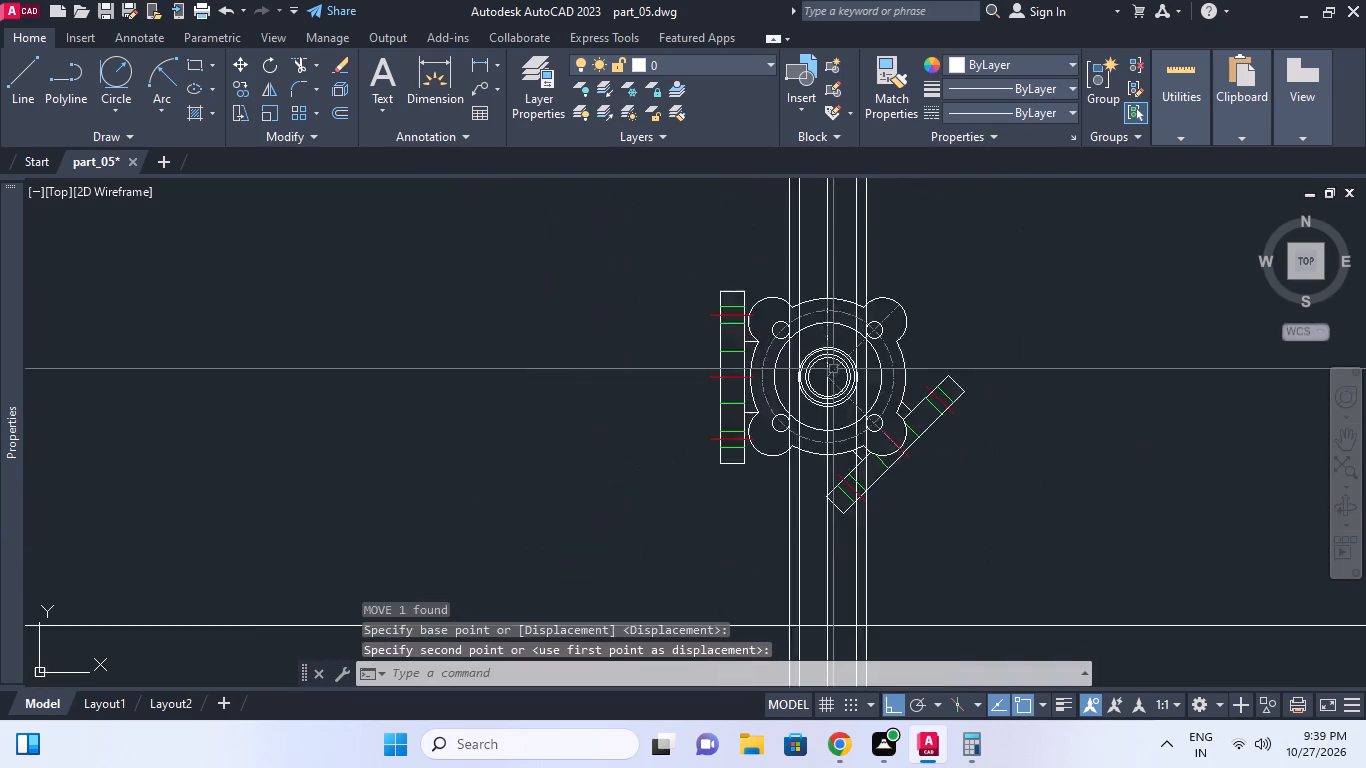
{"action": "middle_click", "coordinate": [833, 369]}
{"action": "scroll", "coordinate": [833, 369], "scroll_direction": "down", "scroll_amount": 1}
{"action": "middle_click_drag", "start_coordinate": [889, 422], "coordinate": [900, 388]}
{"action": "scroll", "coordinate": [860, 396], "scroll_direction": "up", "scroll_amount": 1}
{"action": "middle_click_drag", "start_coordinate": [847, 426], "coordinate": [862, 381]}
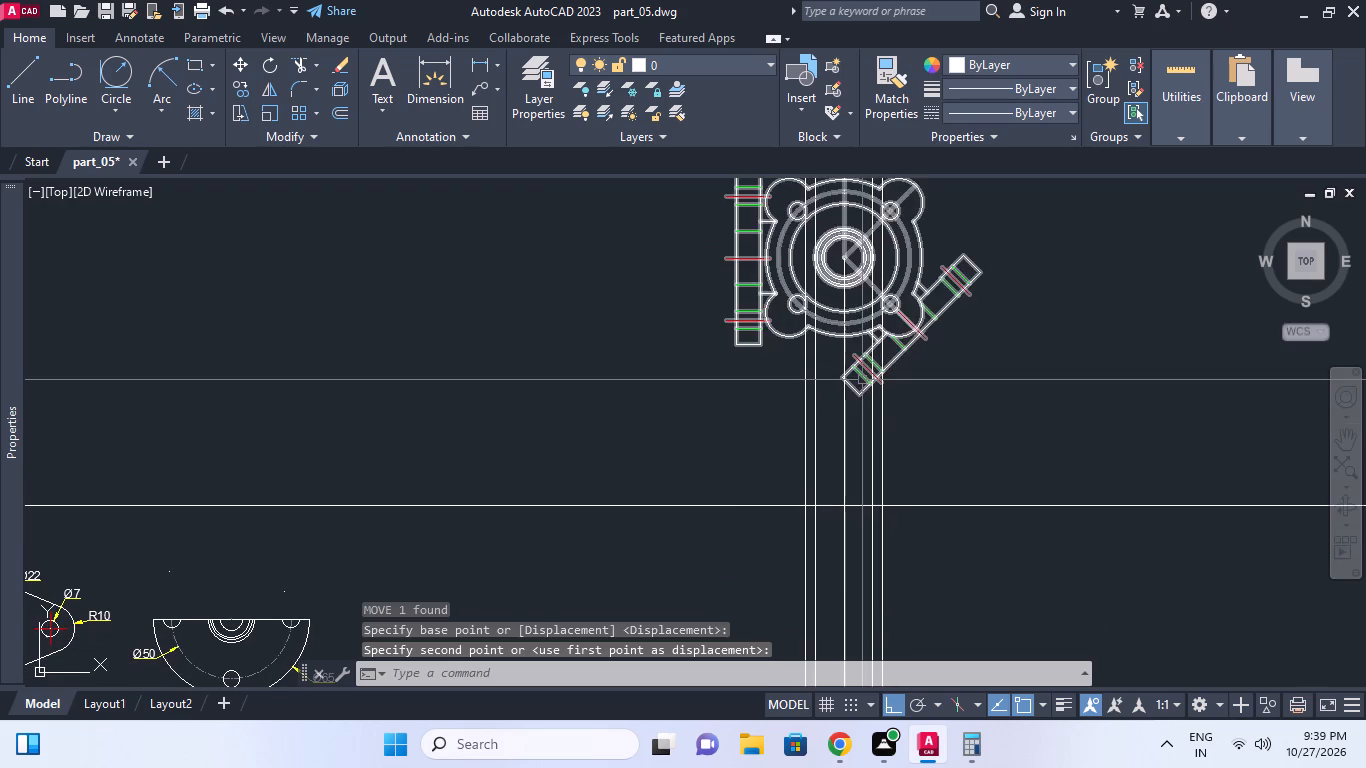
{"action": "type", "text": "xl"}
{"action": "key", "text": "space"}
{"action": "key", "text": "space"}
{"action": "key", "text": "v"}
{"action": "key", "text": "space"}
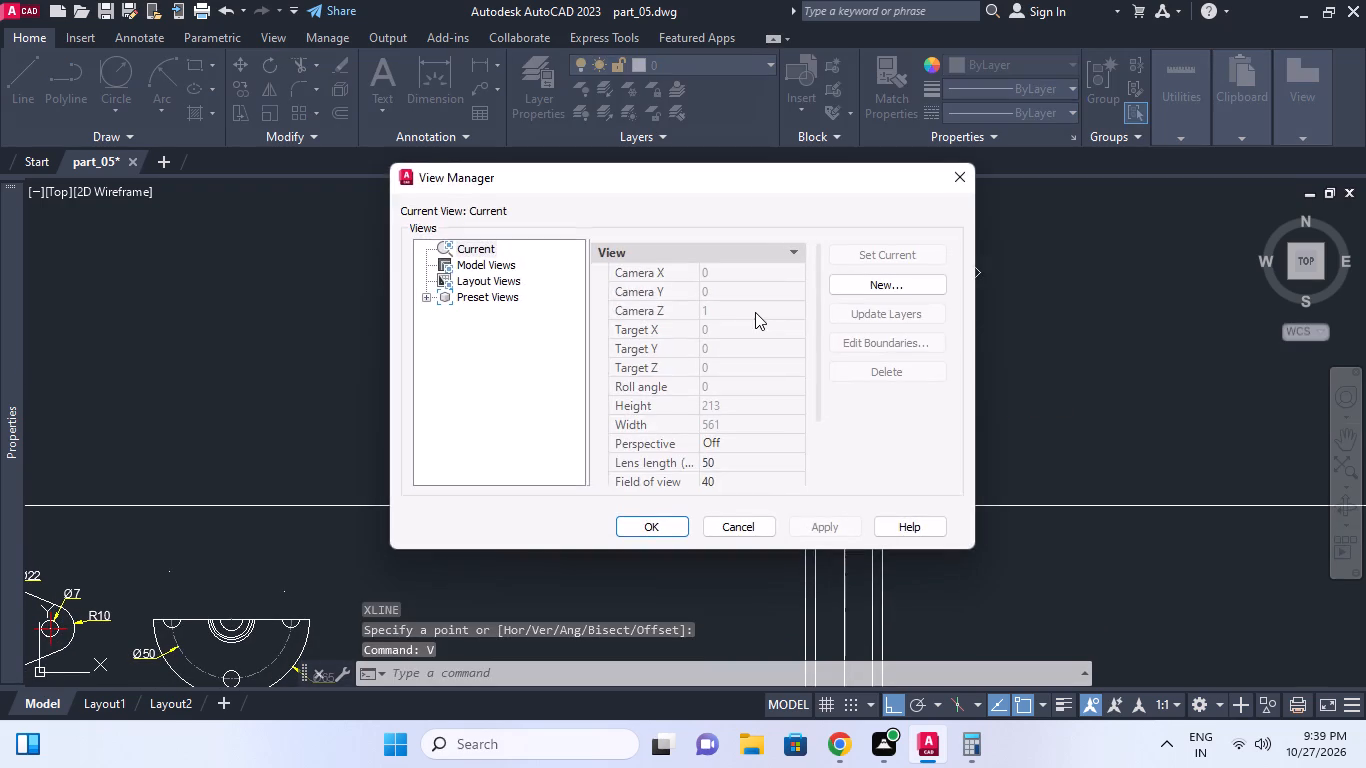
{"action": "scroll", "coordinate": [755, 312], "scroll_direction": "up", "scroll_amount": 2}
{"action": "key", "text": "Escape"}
Draw vertical construction lines through the outermost left and right points of the block's lower lobes.
{"action": "type", "text": "xl"}
{"action": "key", "text": "space"}
{"action": "key", "text": "v"}
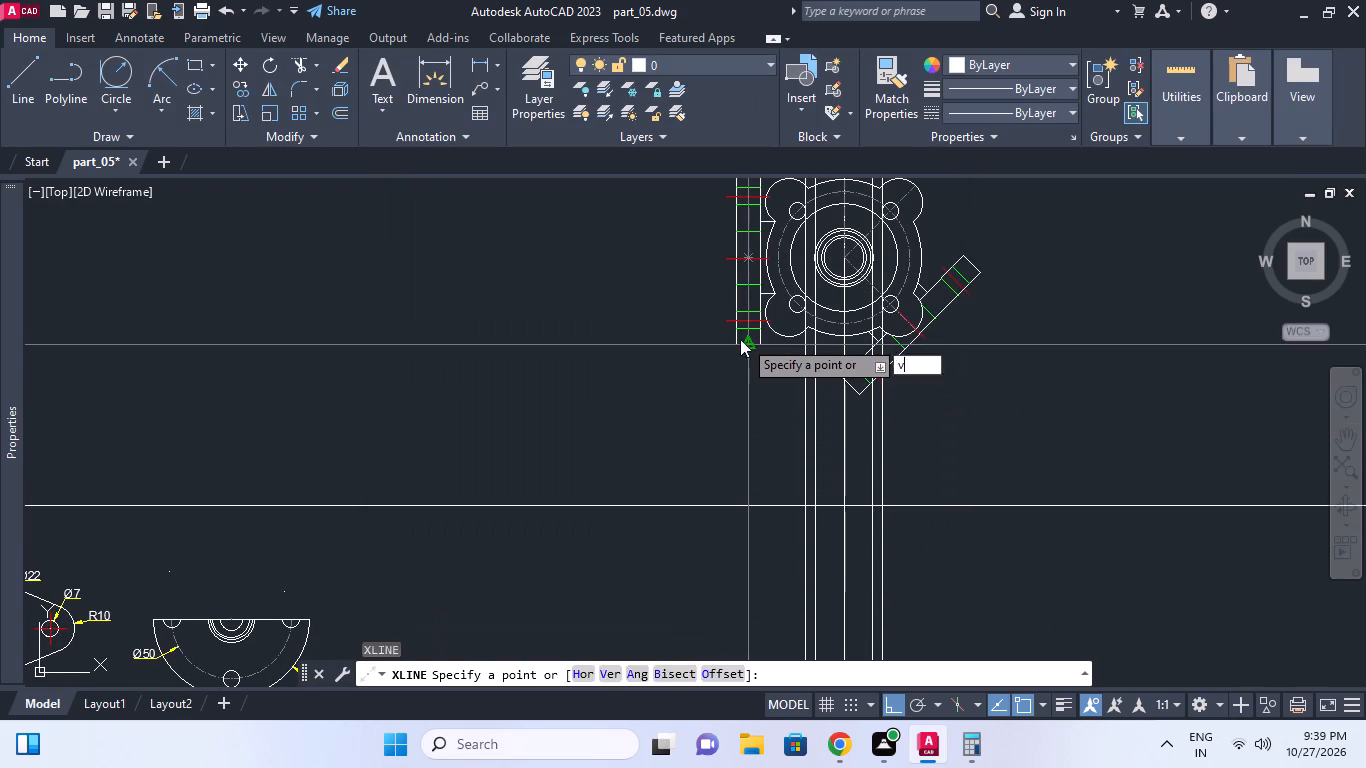
{"action": "key", "text": "space"}
{"action": "scroll", "coordinate": [766, 319], "scroll_direction": "up", "scroll_amount": 3}
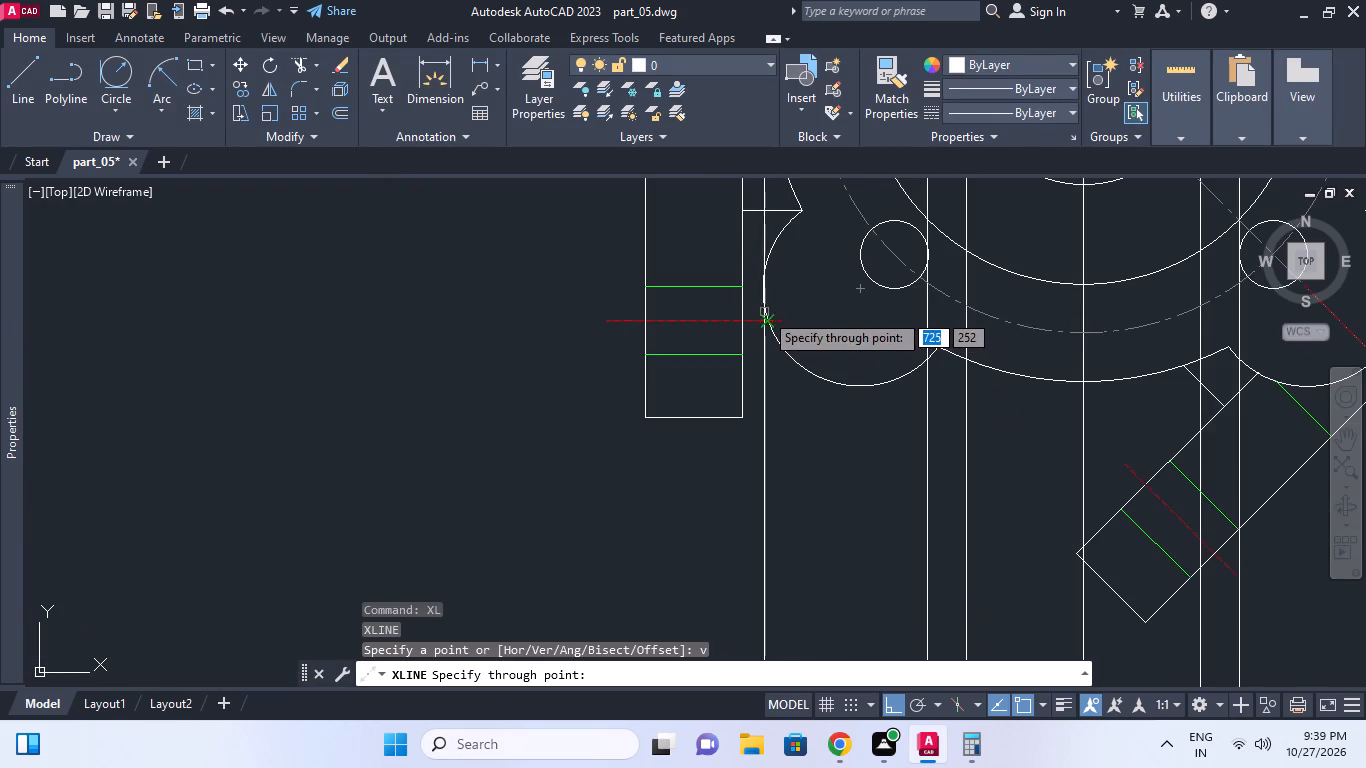
{"action": "left_click", "coordinate": [760, 286]}
{"action": "middle_click_drag", "start_coordinate": [802, 313], "coordinate": [518, 368]}
{"action": "scroll", "coordinate": [518, 368], "scroll_direction": "down", "scroll_amount": 1}
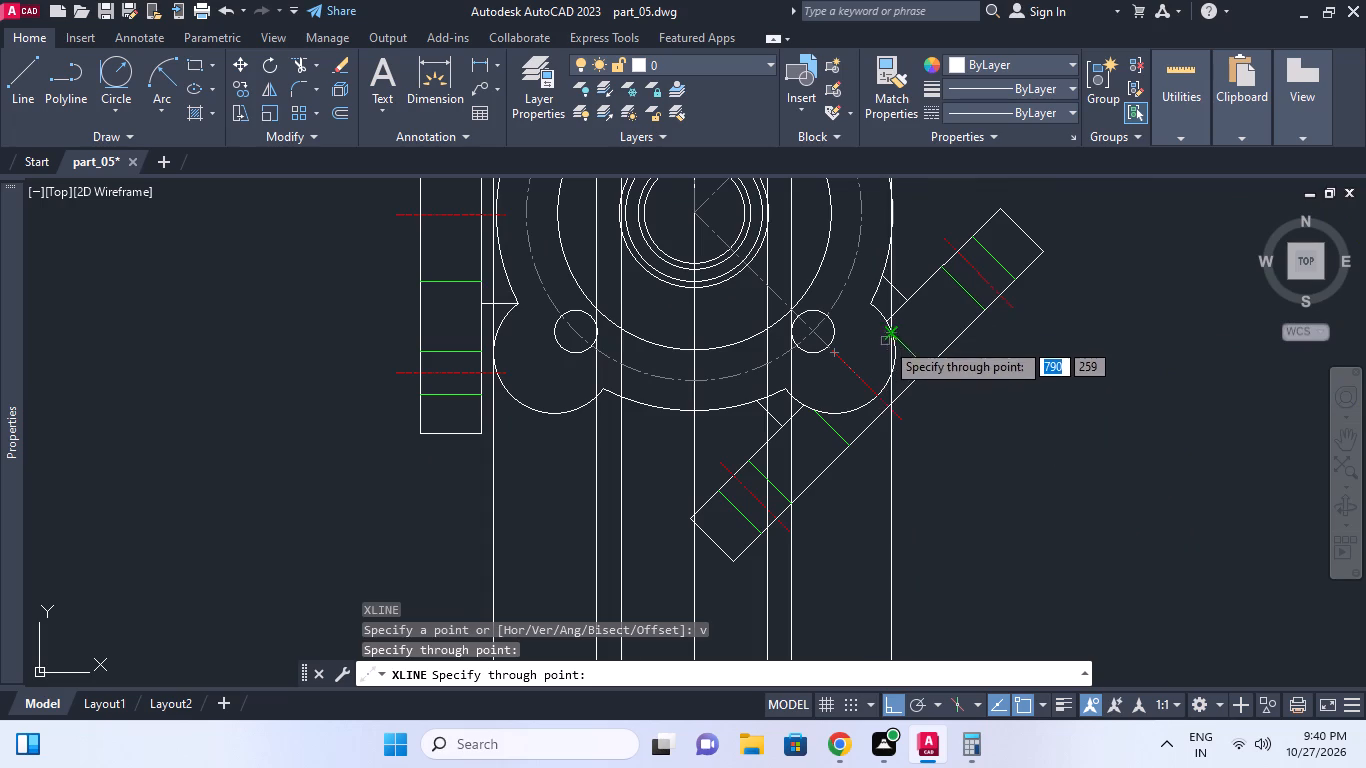
{"action": "left_click", "coordinate": [892, 353]}
{"action": "scroll", "coordinate": [914, 354], "scroll_direction": "down", "scroll_amount": 3}
{"action": "key", "text": "Escape"}
Offset the upper horizontal construction line 8 downward.
{"action": "middle_click_drag", "start_coordinate": [923, 460], "coordinate": [944, 365]}
{"action": "middle_click_drag", "start_coordinate": [950, 466], "coordinate": [952, 397]}
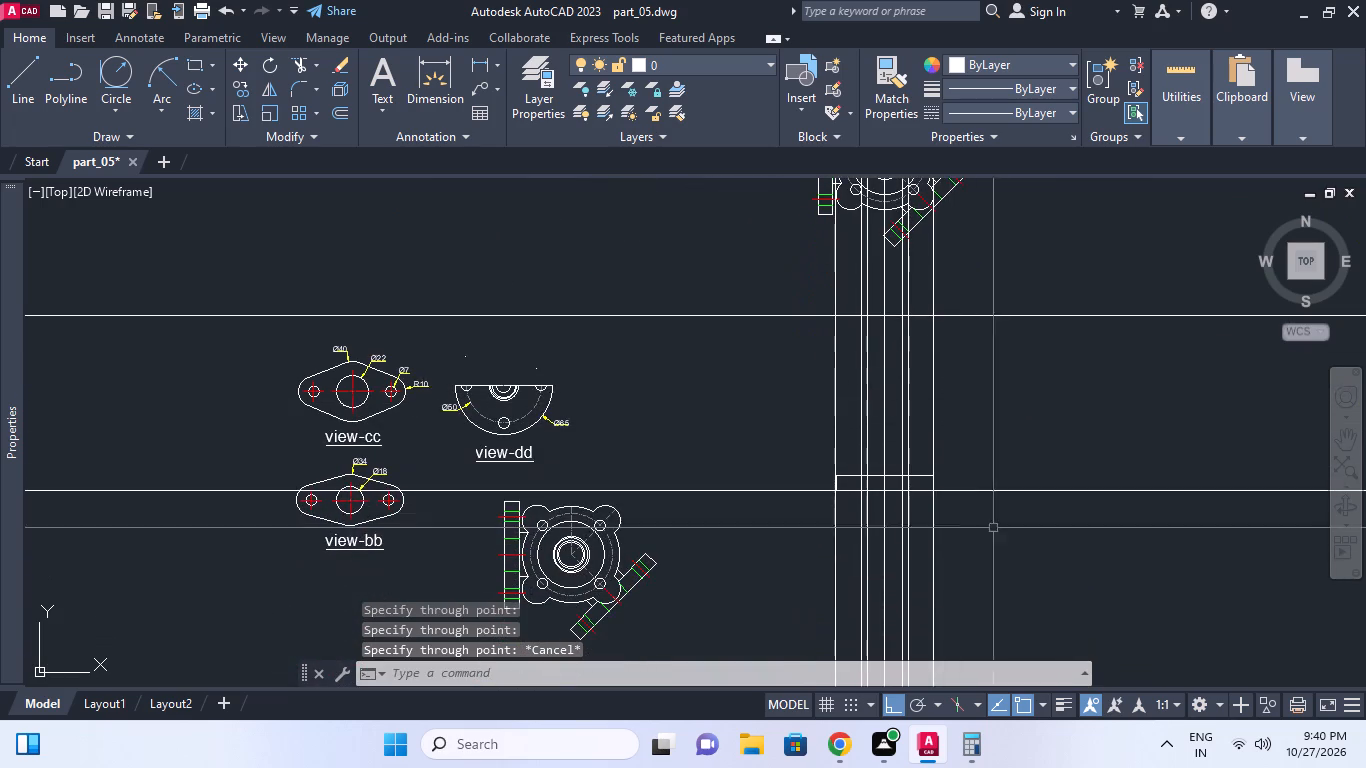
{"action": "middle_click_drag", "start_coordinate": [951, 381], "coordinate": [946, 414]}
{"action": "scroll", "coordinate": [1044, 430], "scroll_direction": "down", "scroll_amount": 2}
{"action": "middle_click_drag", "start_coordinate": [1040, 428], "coordinate": [1021, 385]}
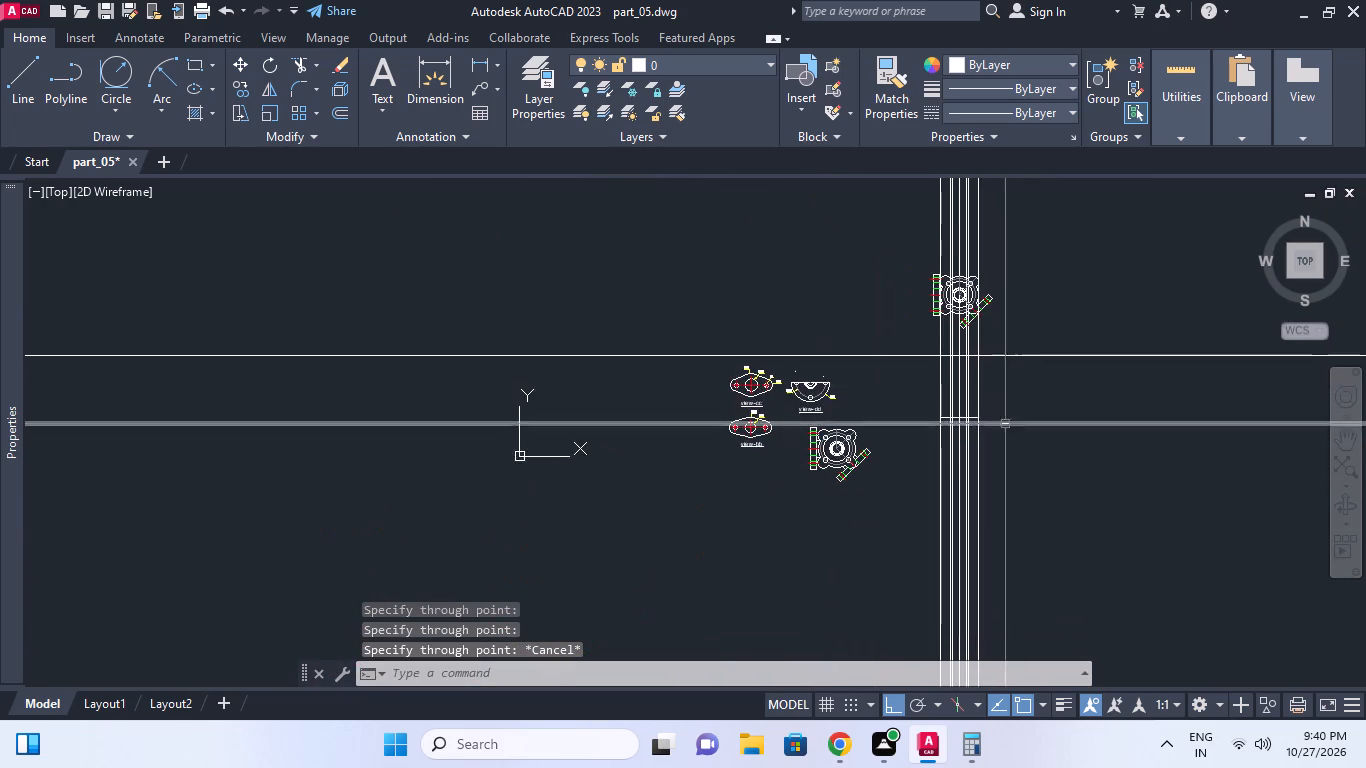
{"action": "scroll", "coordinate": [968, 403], "scroll_direction": "up", "scroll_amount": 4}
{"action": "middle_click_drag", "start_coordinate": [1043, 394], "coordinate": [1035, 532]}
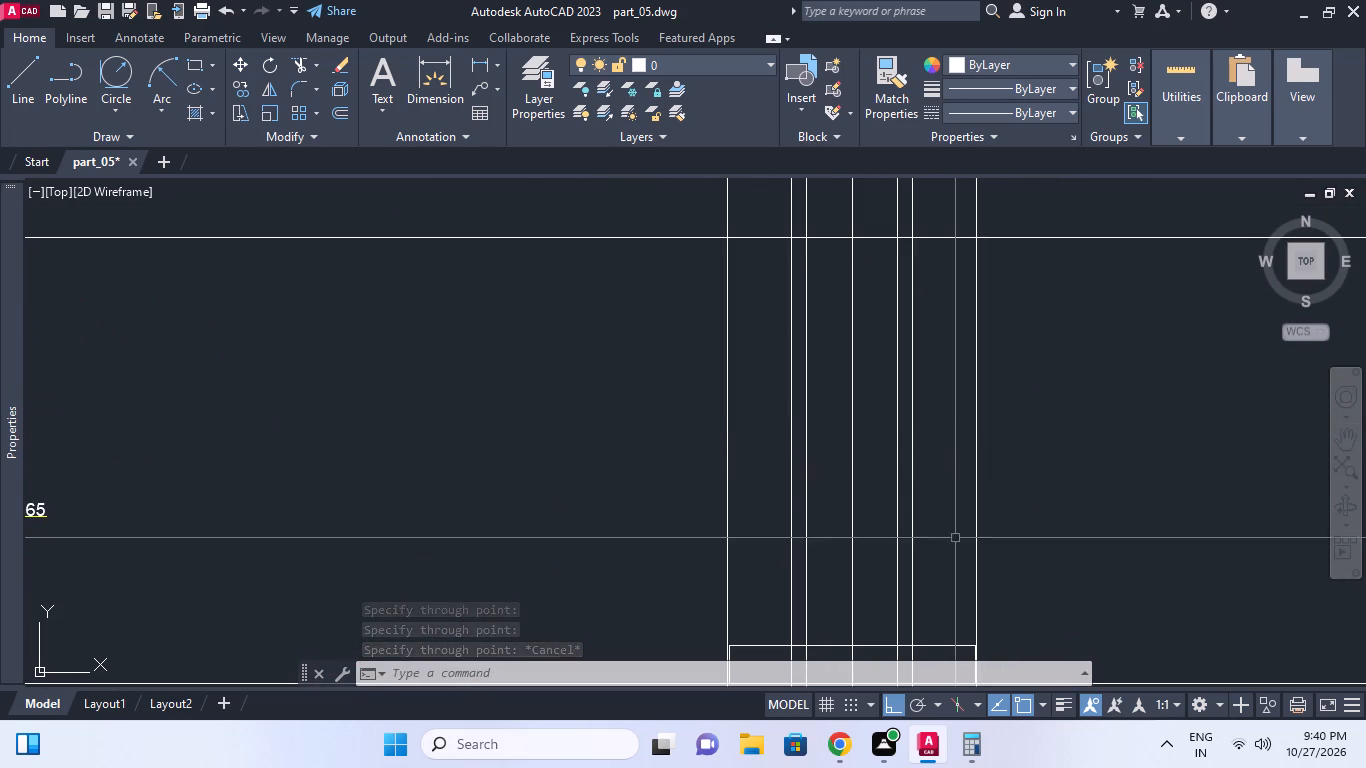
{"action": "middle_click_drag", "start_coordinate": [947, 453], "coordinate": [947, 484]}
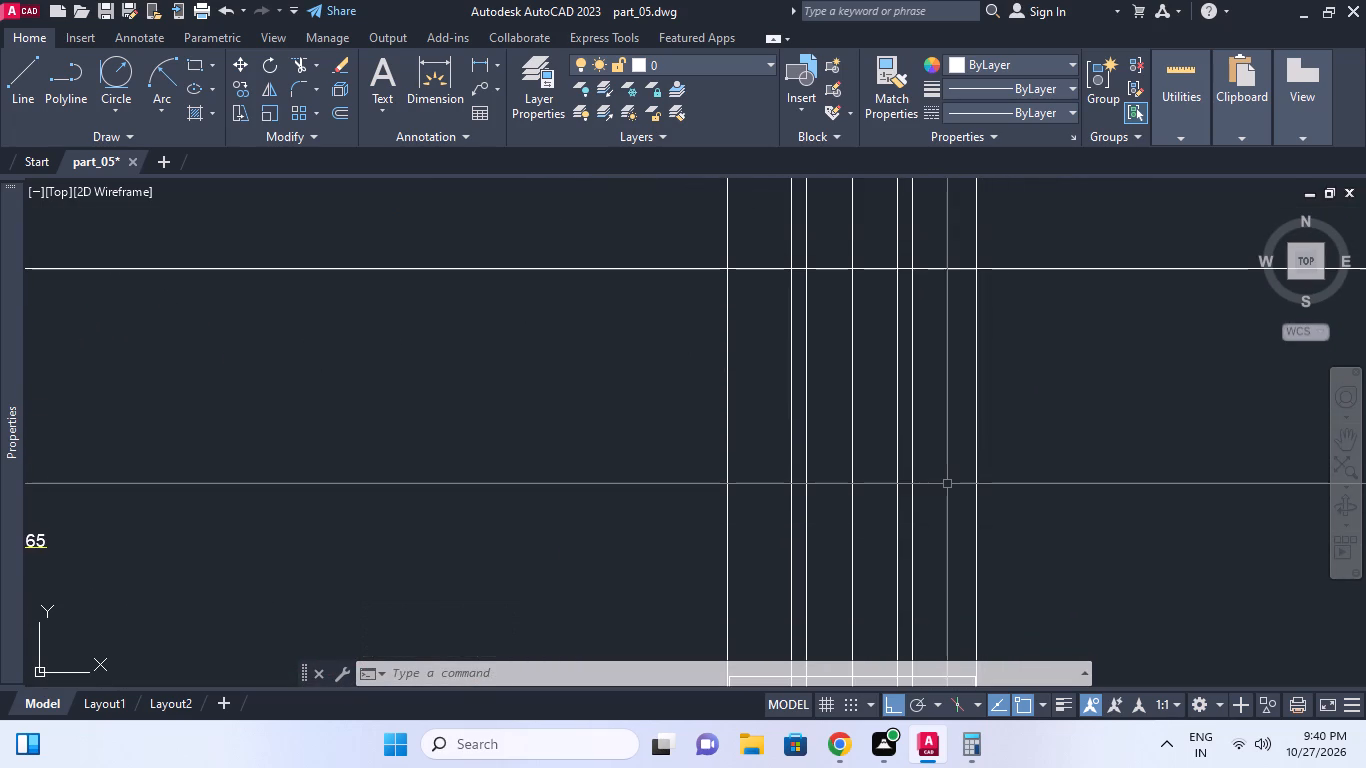
{"action": "middle_click_drag", "start_coordinate": [968, 475], "coordinate": [970, 517]}
{"action": "middle_click_drag", "start_coordinate": [815, 459], "coordinate": [822, 495]}
{"action": "scroll", "coordinate": [821, 504], "scroll_direction": "down", "scroll_amount": 1}
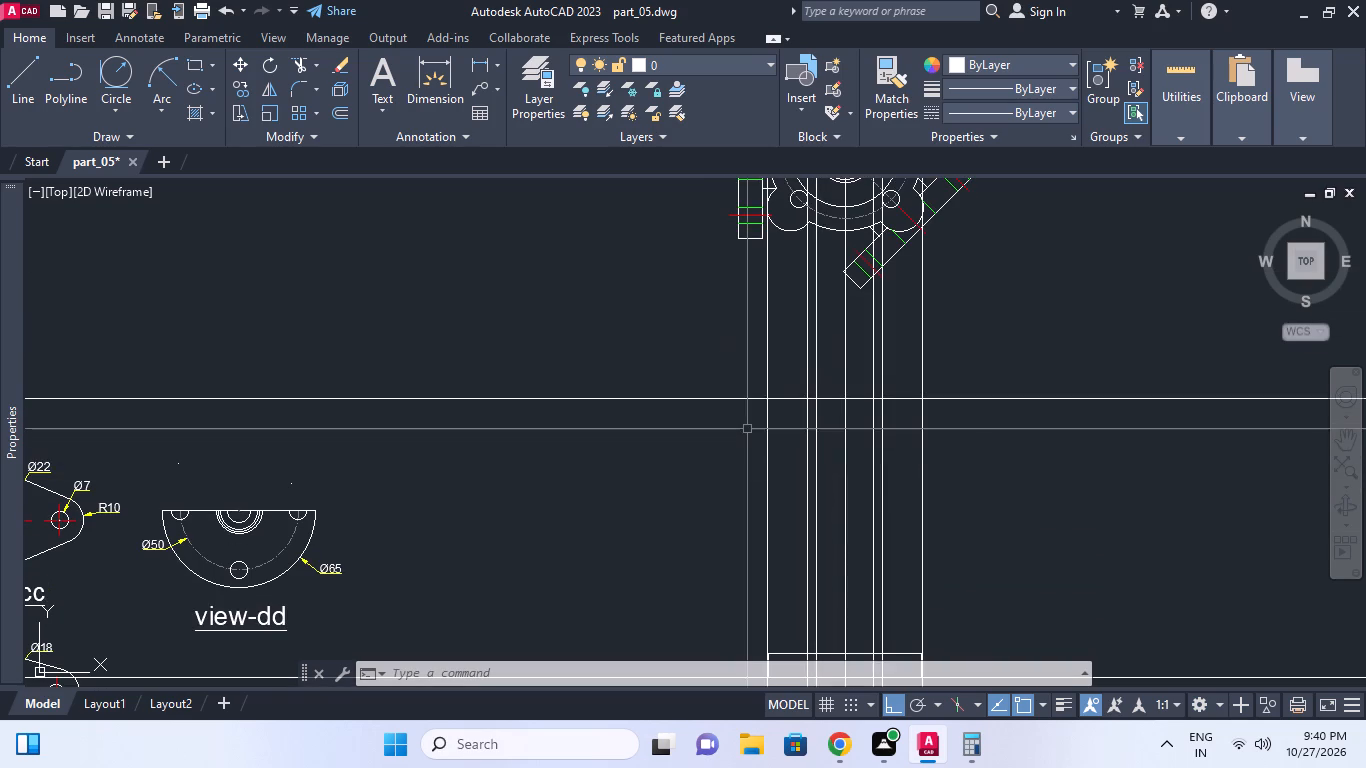
{"action": "middle_click_drag", "start_coordinate": [886, 432], "coordinate": [794, 425]}
{"action": "scroll", "coordinate": [806, 432], "scroll_direction": "down", "scroll_amount": 1}
{"action": "left_click", "coordinate": [907, 394]}
{"action": "left_click", "coordinate": [886, 417]}
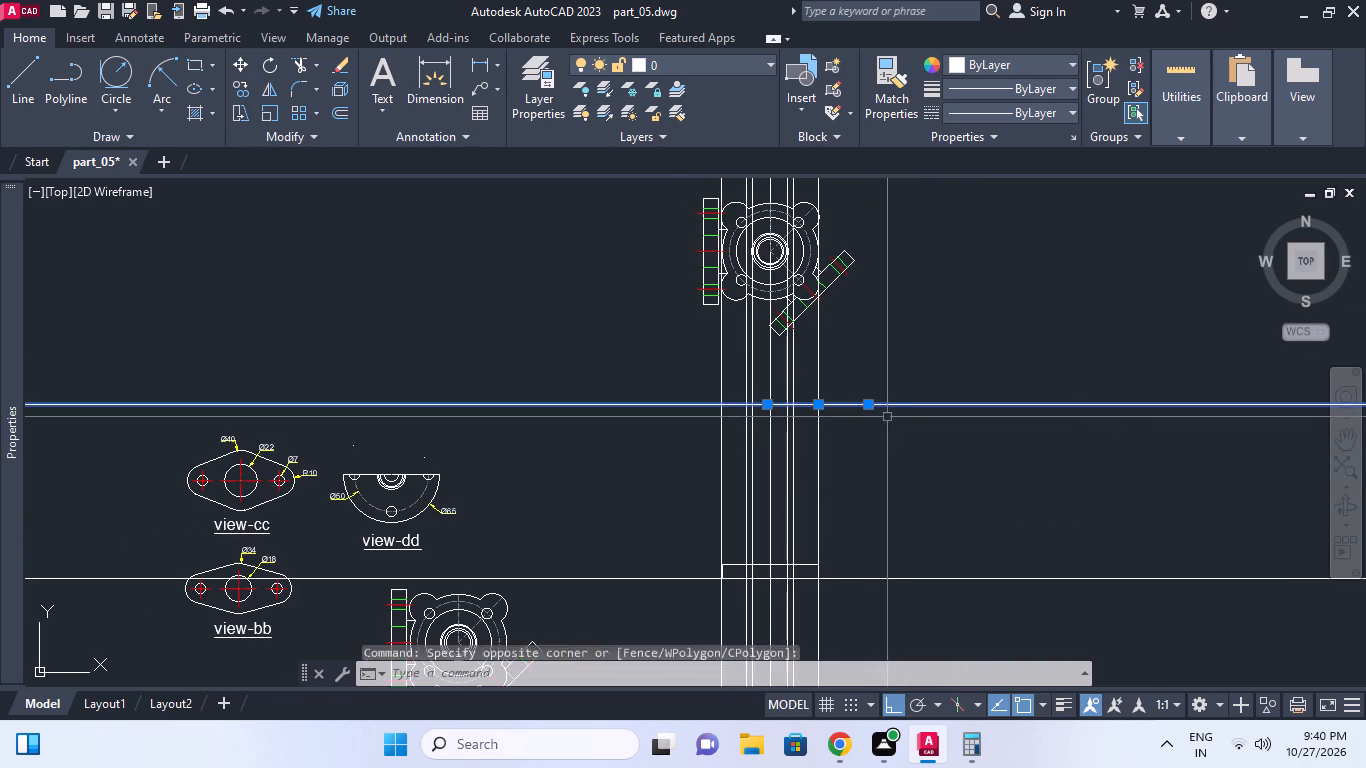
{"action": "key", "text": "Escape"}
{"action": "middle_click", "coordinate": [889, 417]}
{"action": "type", "text": "o 8"}
{"action": "key", "text": "space"}
{"action": "left_click", "coordinate": [895, 406]}
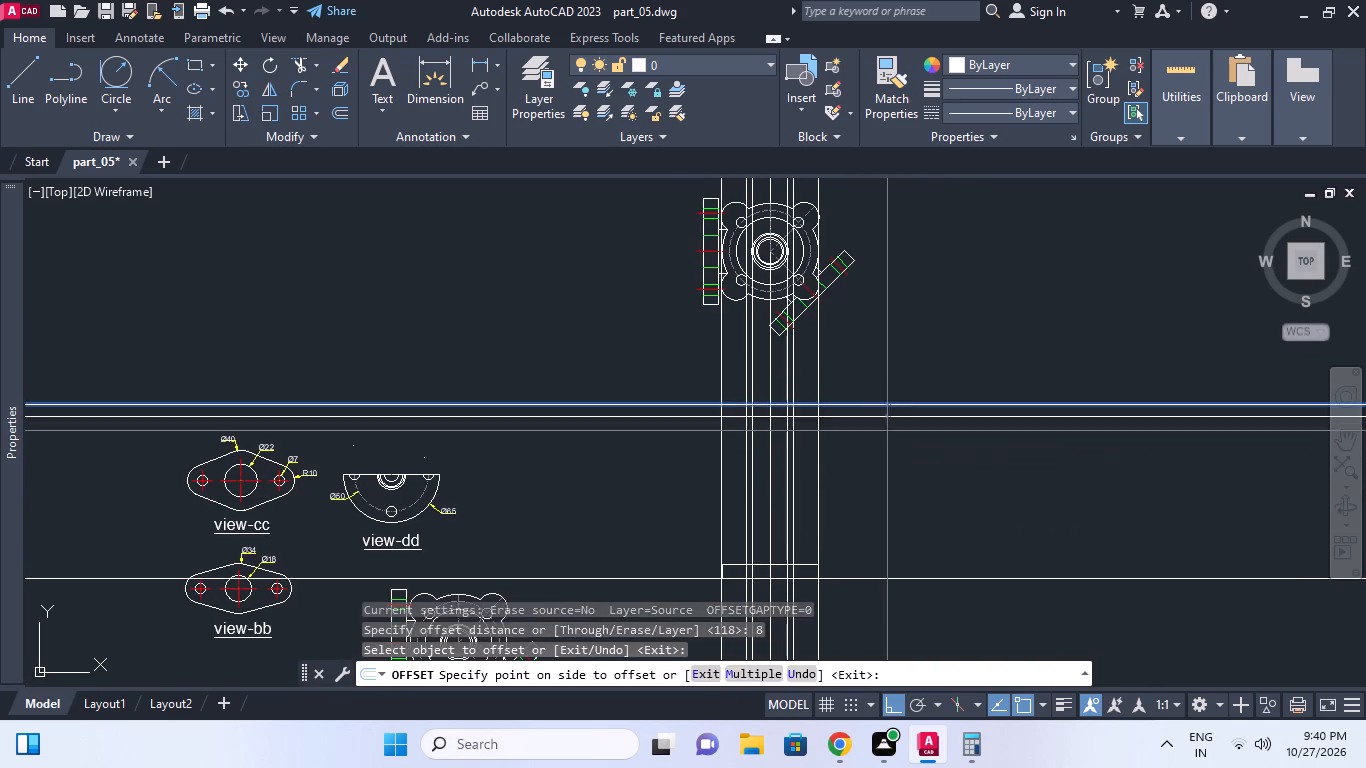
{"action": "left_click", "coordinate": [887, 431]}
{"action": "key", "text": "Escape"}
Draw a rectangle between the outer vertical construction lines, spanning the two upper horizontal construction lines.
{"action": "scroll", "coordinate": [735, 421], "scroll_direction": "up", "scroll_amount": 1}
{"action": "middle_click", "coordinate": [735, 421]}
{"action": "key", "text": "Escape"}
{"action": "middle_click", "coordinate": [708, 407]}
{"action": "left_click", "coordinate": [714, 402]}
{"action": "scroll", "coordinate": [710, 406], "scroll_direction": "up", "scroll_amount": 1}
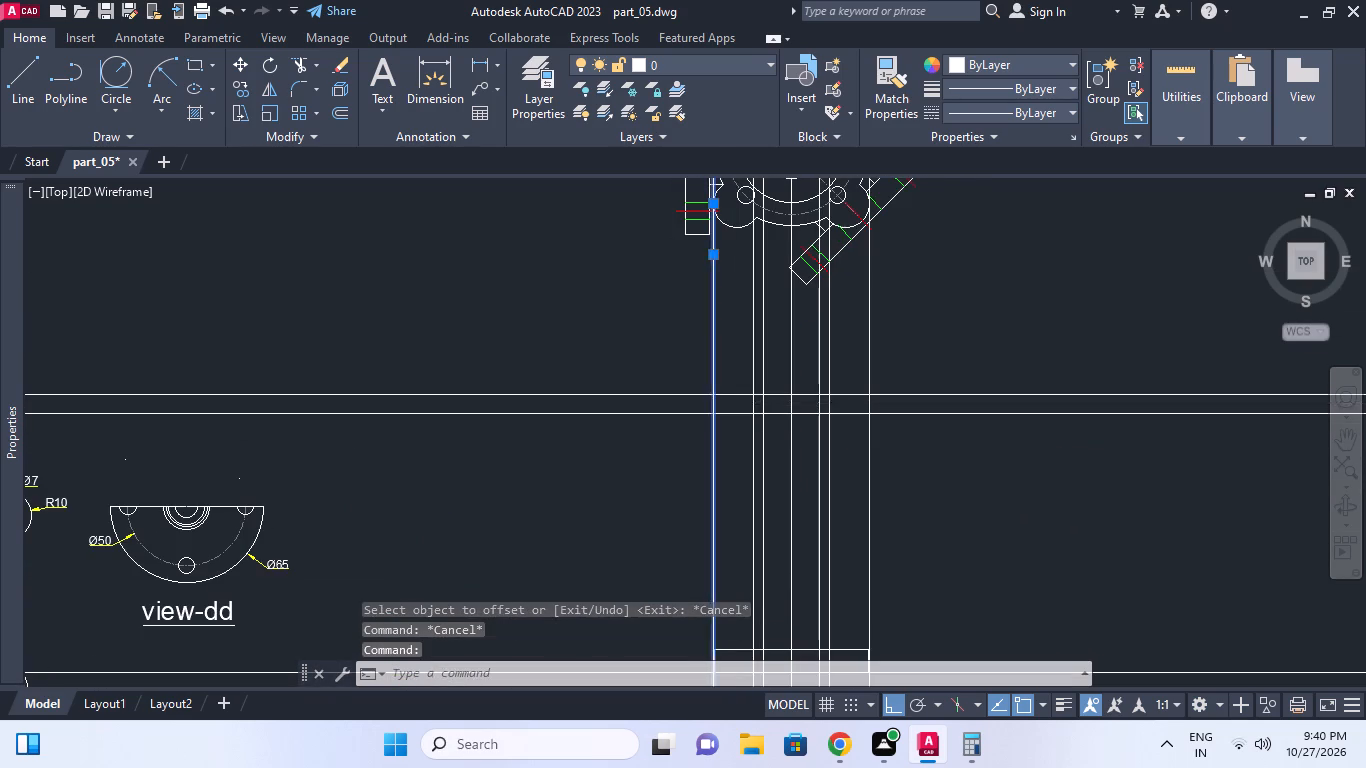
{"action": "key", "text": "Escape"}
{"action": "key", "text": "r"}
{"action": "type", "text": "ec"}
{"action": "key", "text": "space"}
{"action": "left_click", "coordinate": [714, 383]}
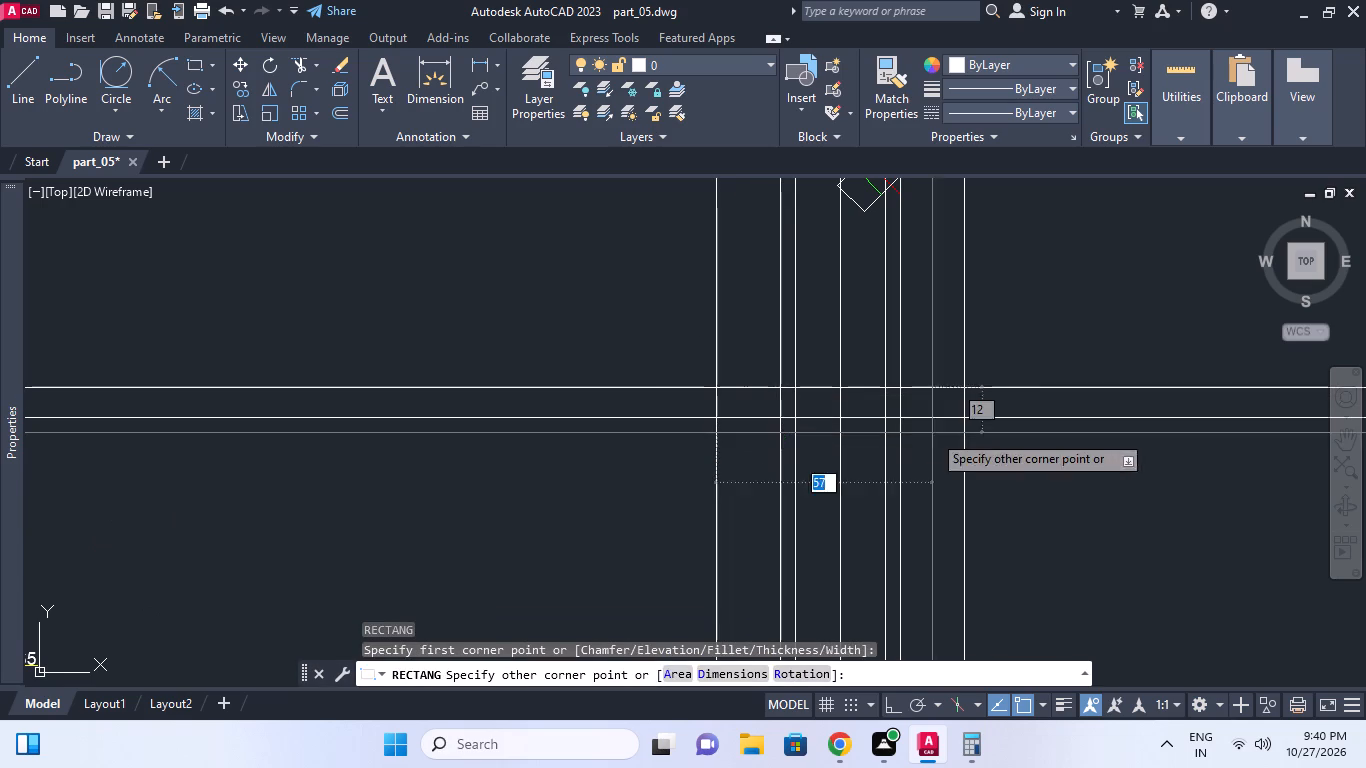
{"action": "left_click", "coordinate": [959, 413]}
{"action": "key", "text": "Escape"}
Erase the two horizontal construction lines running along the upper rectangle.
{"action": "scroll", "coordinate": [1014, 433], "scroll_direction": "down", "scroll_amount": 2}
{"action": "left_click", "coordinate": [1029, 440]}
{"action": "left_click", "coordinate": [1020, 409]}
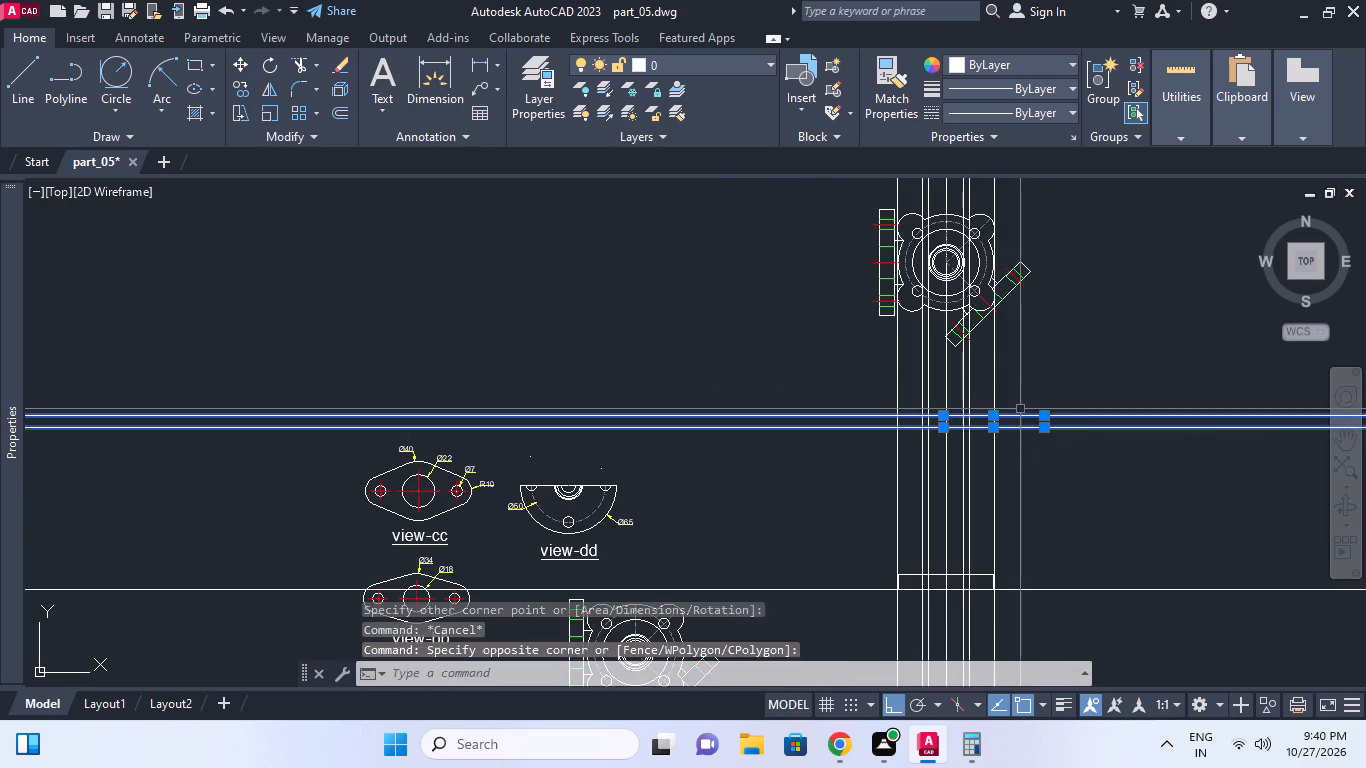
{"action": "key", "text": "e"}
{"action": "key", "text": "space"}
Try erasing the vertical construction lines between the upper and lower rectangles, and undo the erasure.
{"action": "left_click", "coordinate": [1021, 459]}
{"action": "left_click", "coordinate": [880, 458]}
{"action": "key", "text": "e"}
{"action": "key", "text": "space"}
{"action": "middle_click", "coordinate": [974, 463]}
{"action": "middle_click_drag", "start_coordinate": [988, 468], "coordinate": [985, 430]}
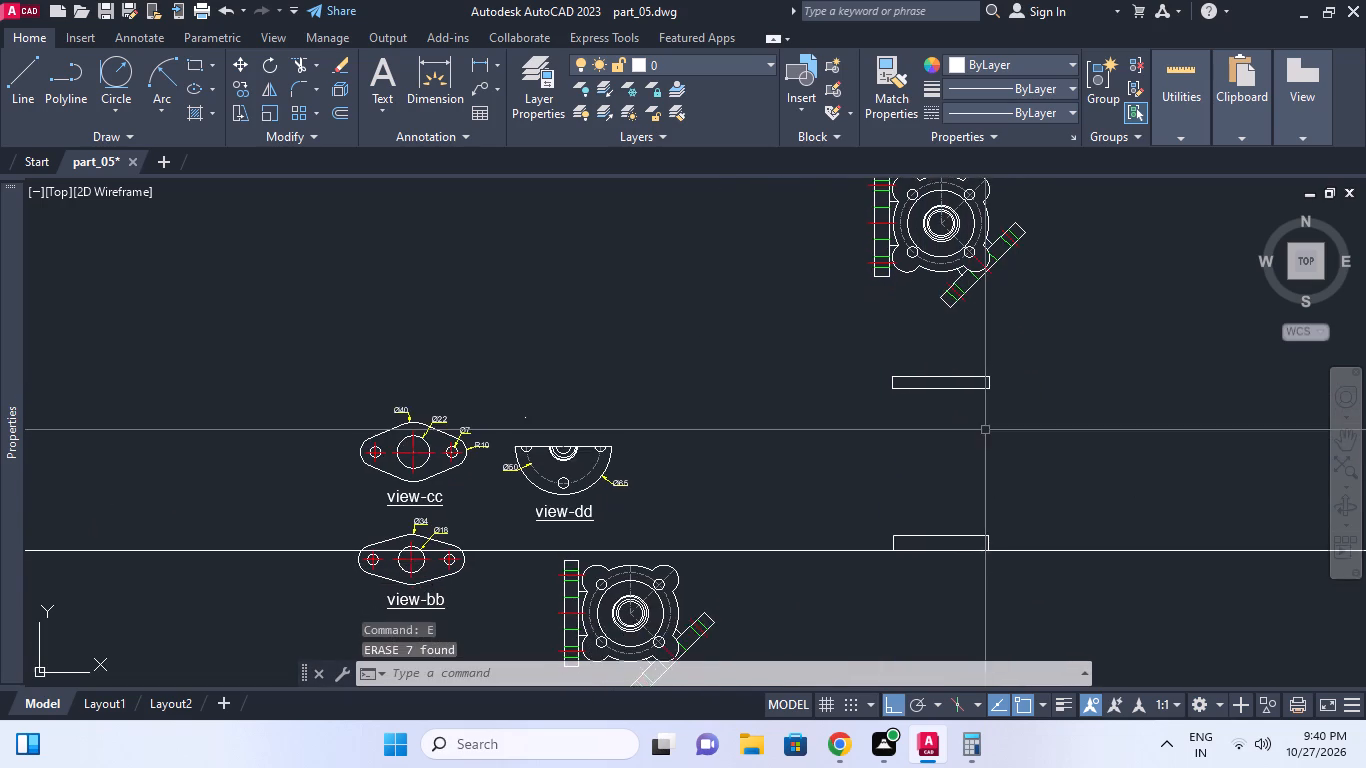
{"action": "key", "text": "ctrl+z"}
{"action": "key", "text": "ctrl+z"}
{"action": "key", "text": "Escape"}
Erase all the vertical construction lines passing through the upper and lower rectangles.
{"action": "left_click", "coordinate": [1030, 395]}
{"action": "left_click", "coordinate": [855, 395]}
{"action": "key", "text": "e"}
{"action": "key", "text": "space"}
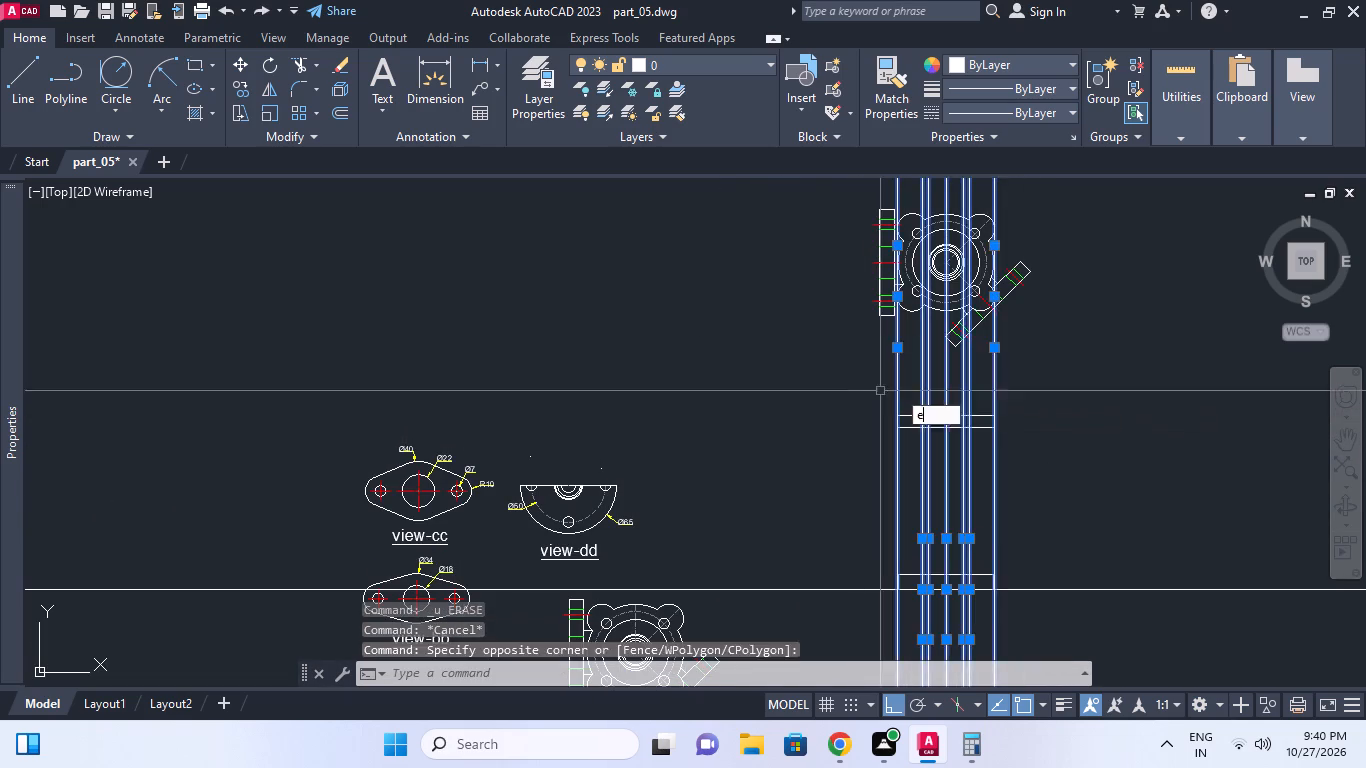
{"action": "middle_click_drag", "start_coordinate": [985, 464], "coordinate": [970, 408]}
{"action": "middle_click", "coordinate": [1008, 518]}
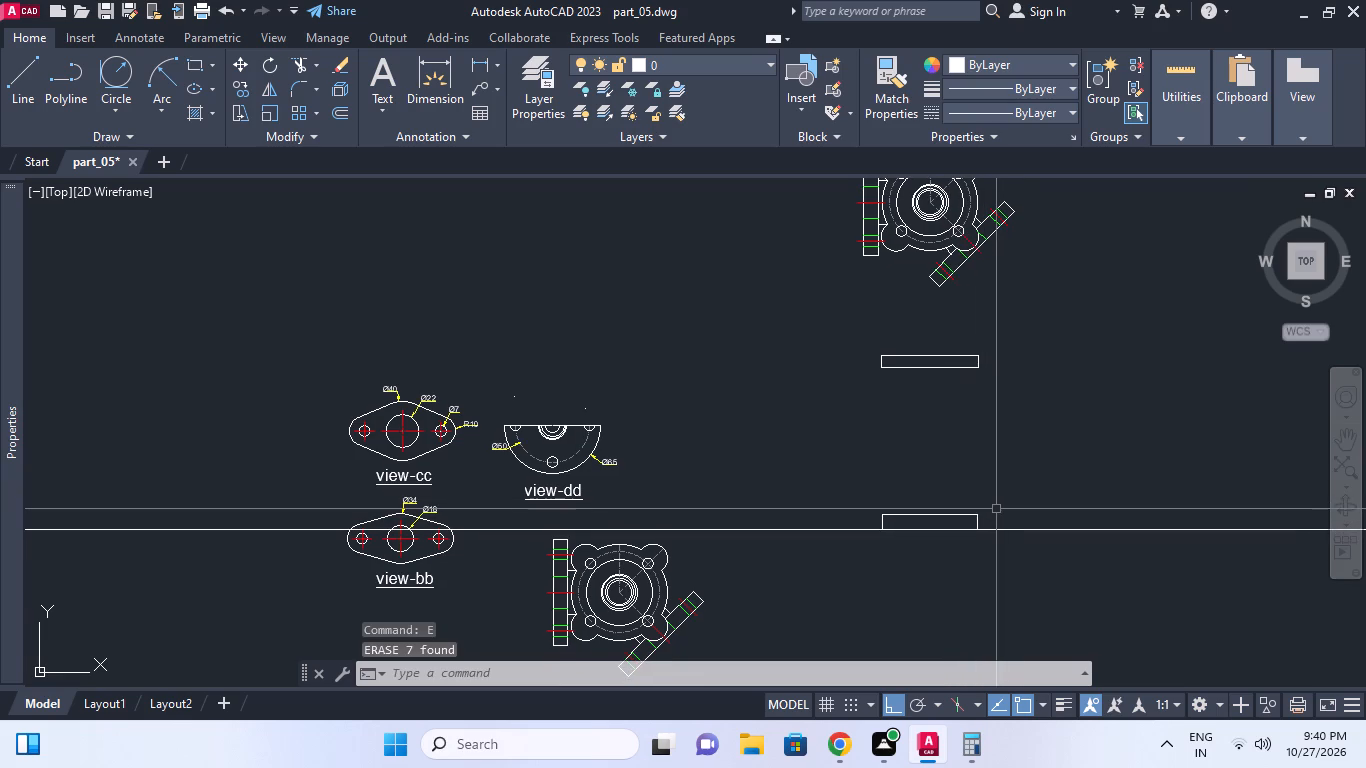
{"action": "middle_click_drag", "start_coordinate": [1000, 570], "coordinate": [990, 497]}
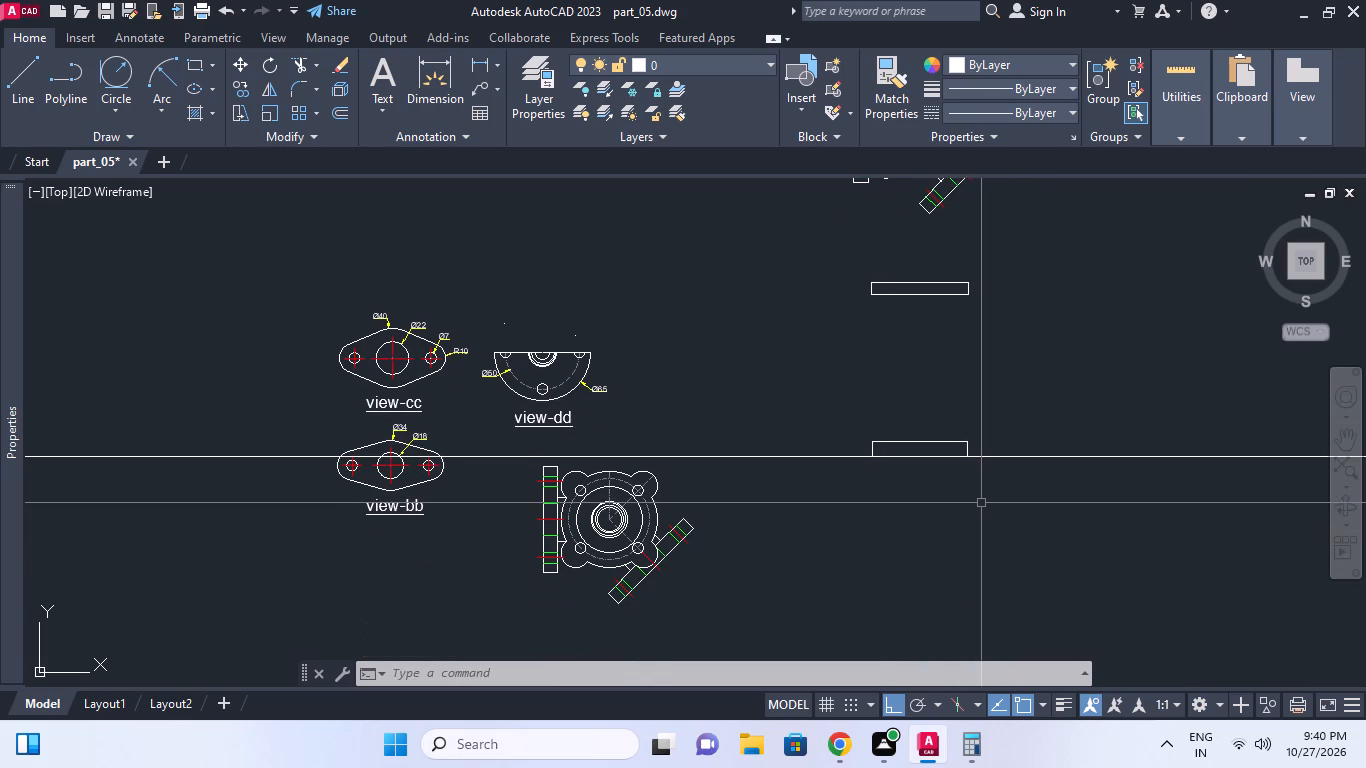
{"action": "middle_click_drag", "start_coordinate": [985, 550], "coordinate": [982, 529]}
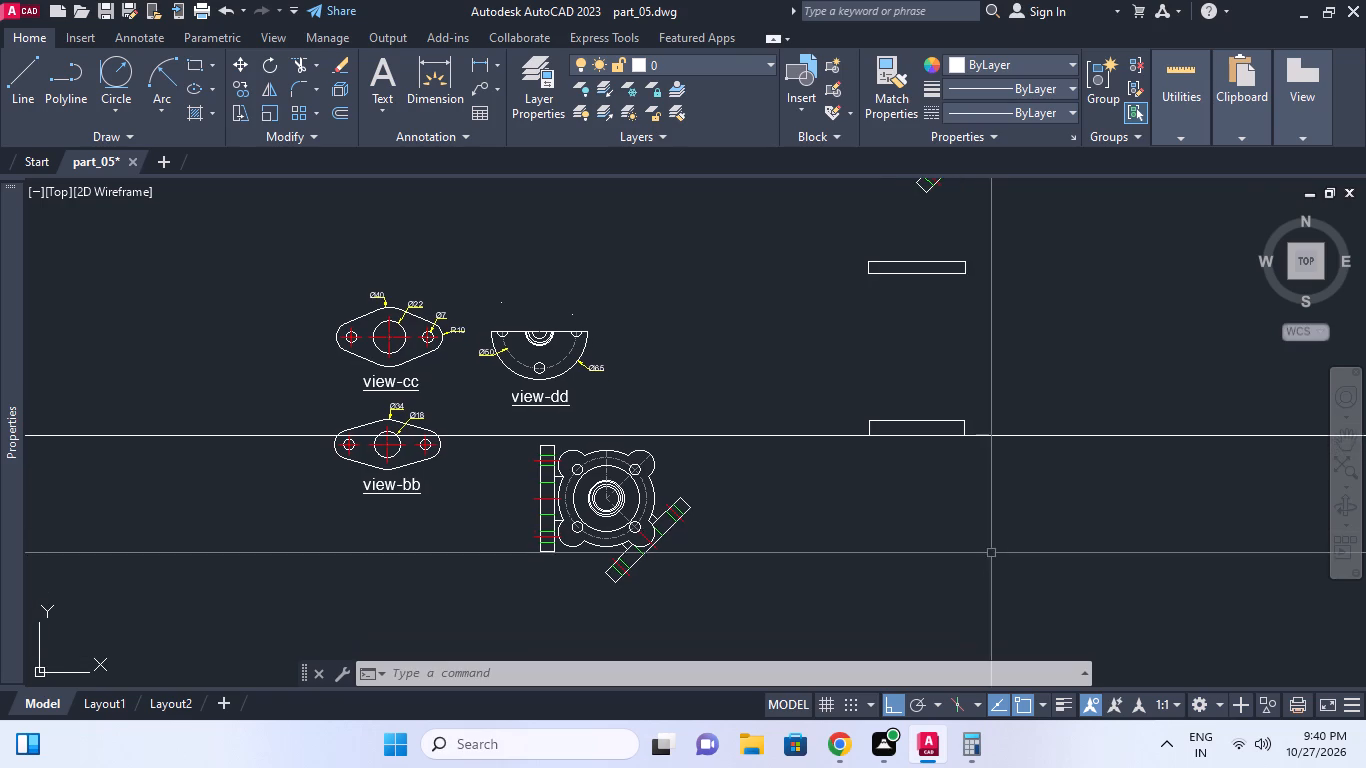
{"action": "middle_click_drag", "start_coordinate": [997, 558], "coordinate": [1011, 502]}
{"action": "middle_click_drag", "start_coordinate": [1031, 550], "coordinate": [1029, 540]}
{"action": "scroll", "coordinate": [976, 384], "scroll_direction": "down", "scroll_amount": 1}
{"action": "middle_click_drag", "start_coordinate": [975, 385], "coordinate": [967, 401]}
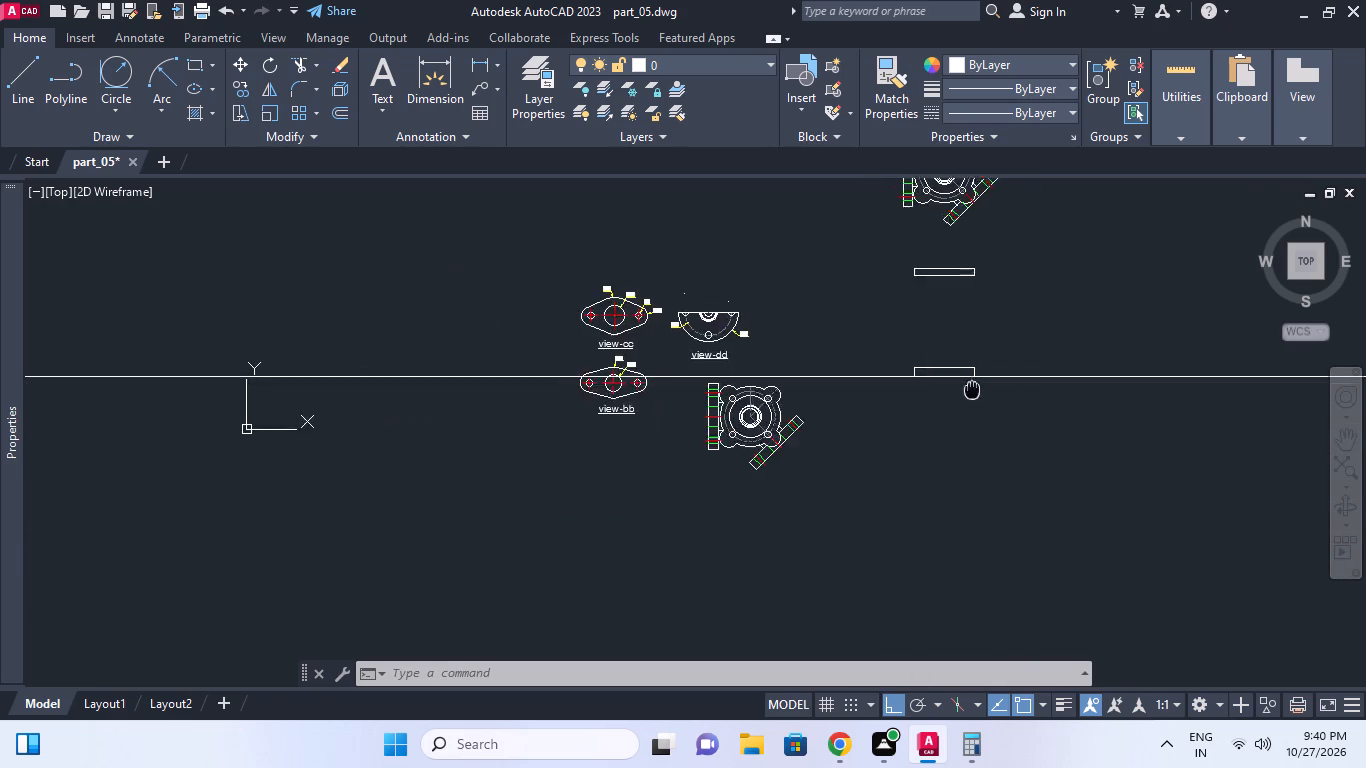
Undo the last three erasures to restore the erased vertical and horizontal construction lines.
{"action": "middle_click_drag", "start_coordinate": [967, 401], "coordinate": [929, 455]}
{"action": "middle_click", "coordinate": [901, 451]}
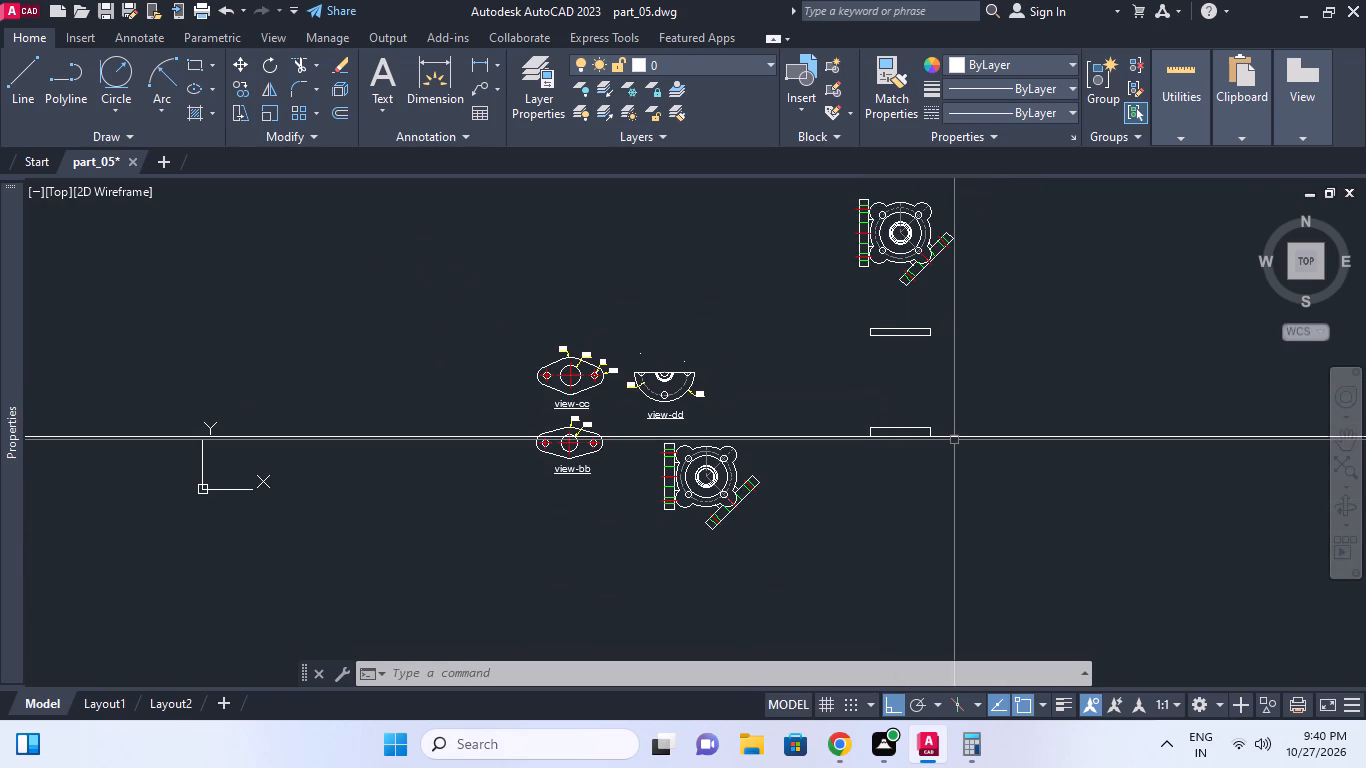
{"action": "scroll", "coordinate": [891, 403], "scroll_direction": "up", "scroll_amount": 2}
{"action": "middle_click_drag", "start_coordinate": [920, 466], "coordinate": [915, 444]}
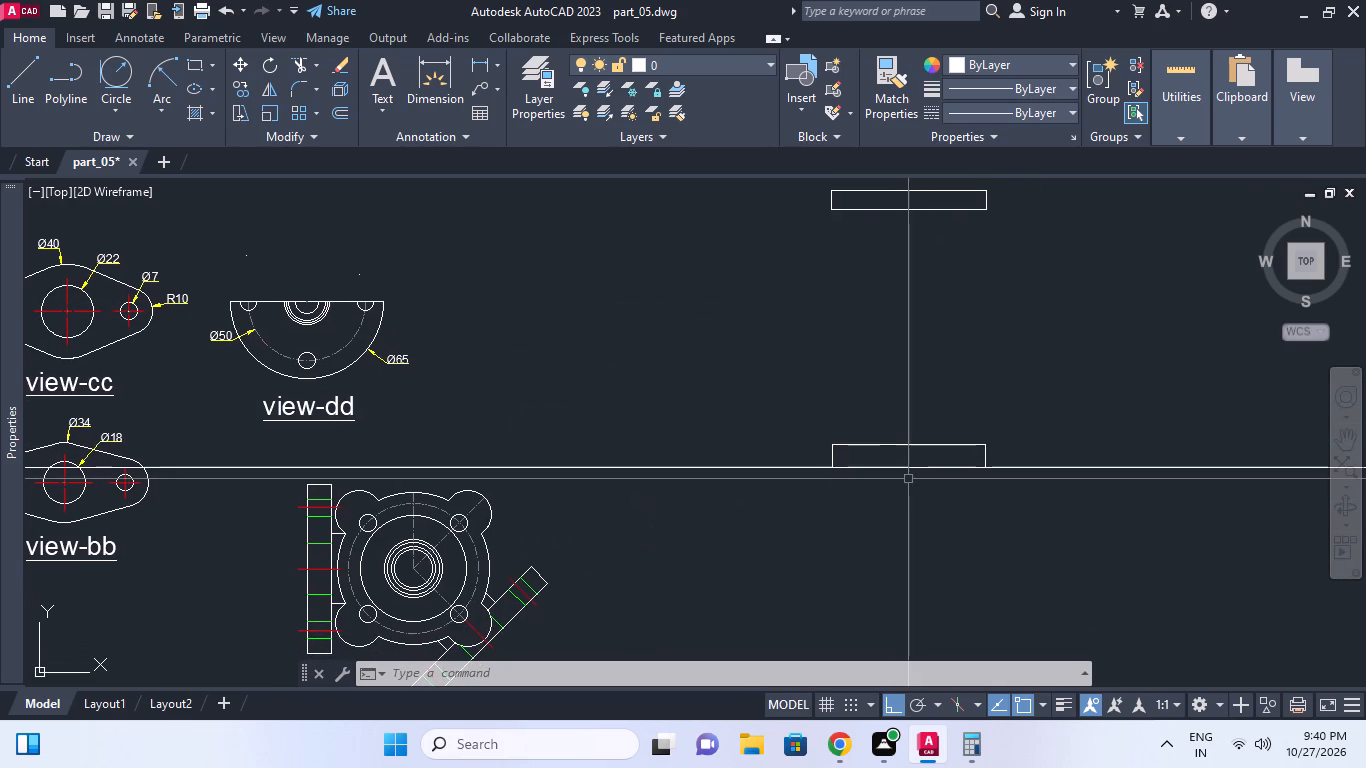
{"action": "key", "text": "ctrl+z"}
{"action": "key", "text": "ctrl+z"}
{"action": "key", "text": "ctrl+z"}
{"action": "middle_click_drag", "start_coordinate": [958, 509], "coordinate": [944, 422]}
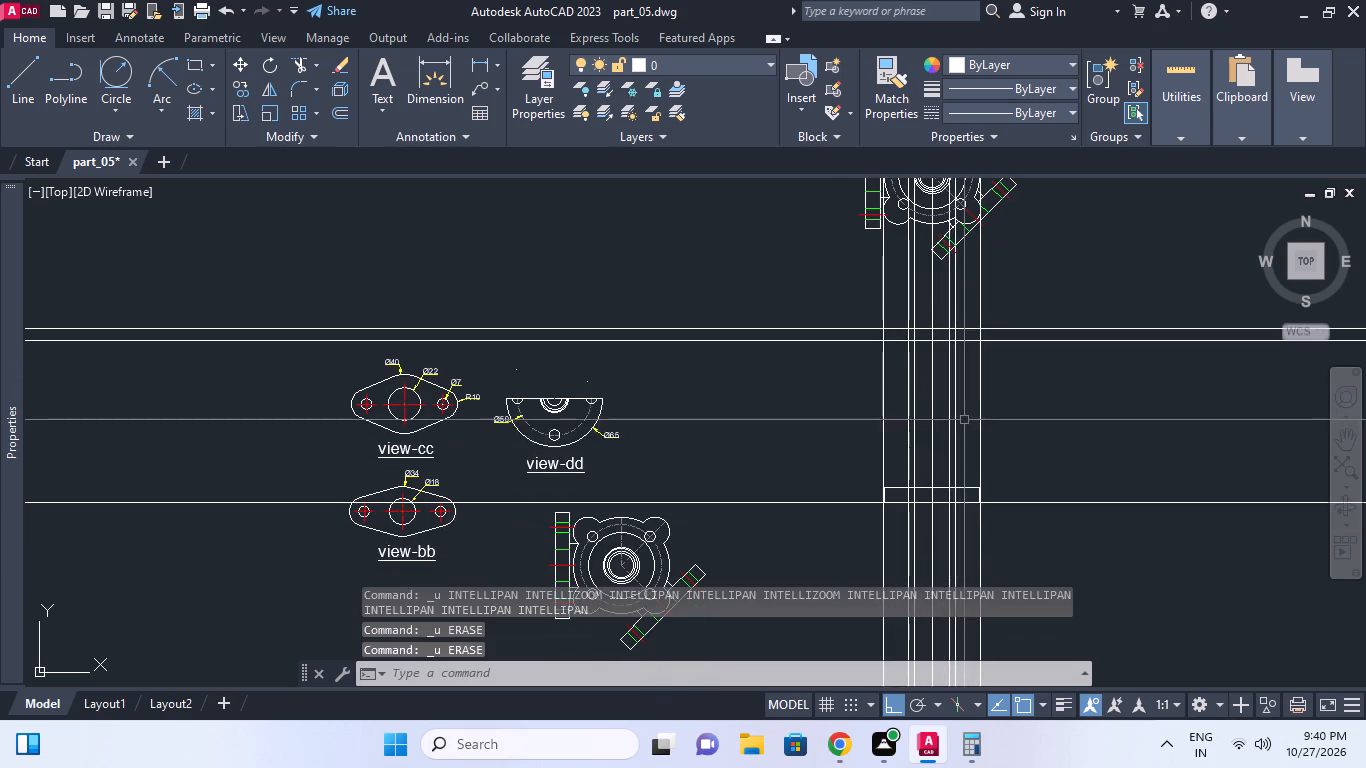
{"action": "key", "text": "Escape"}
Measure the horizontal distances between the inner pairs of vertical construction lines below the bottom flange.
{"action": "scroll", "coordinate": [970, 366], "scroll_direction": "up", "scroll_amount": 1}
{"action": "middle_click_drag", "start_coordinate": [955, 442], "coordinate": [954, 366]}
{"action": "scroll", "coordinate": [907, 500], "scroll_direction": "up", "scroll_amount": 1}
{"action": "middle_click_drag", "start_coordinate": [890, 466], "coordinate": [890, 428]}
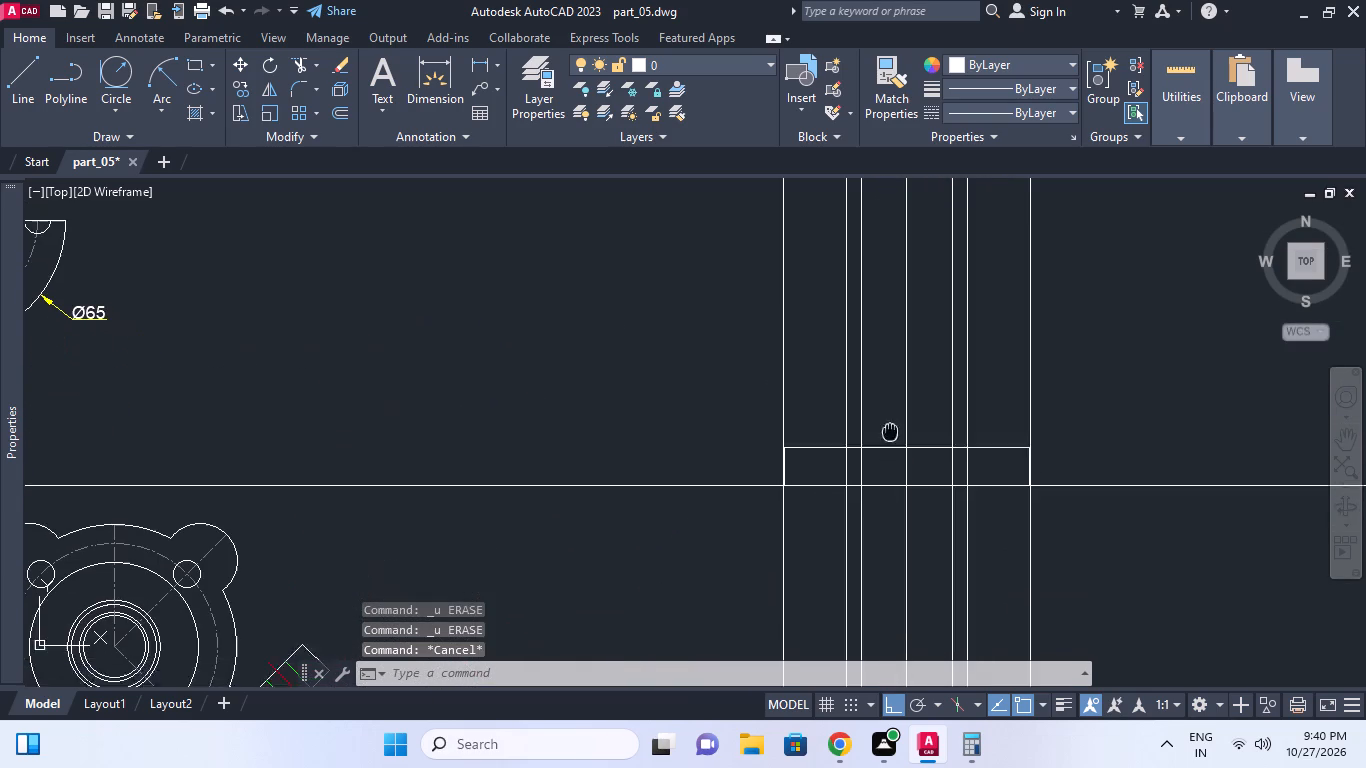
{"action": "middle_click_drag", "start_coordinate": [890, 428], "coordinate": [889, 427]}
{"action": "middle_click_drag", "start_coordinate": [878, 453], "coordinate": [885, 363]}
{"action": "key", "text": "d"}
{"action": "key", "text": "l"}
{"action": "key", "text": "i"}
{"action": "key", "text": "space"}
{"action": "middle_click_drag", "start_coordinate": [893, 544], "coordinate": [881, 465]}
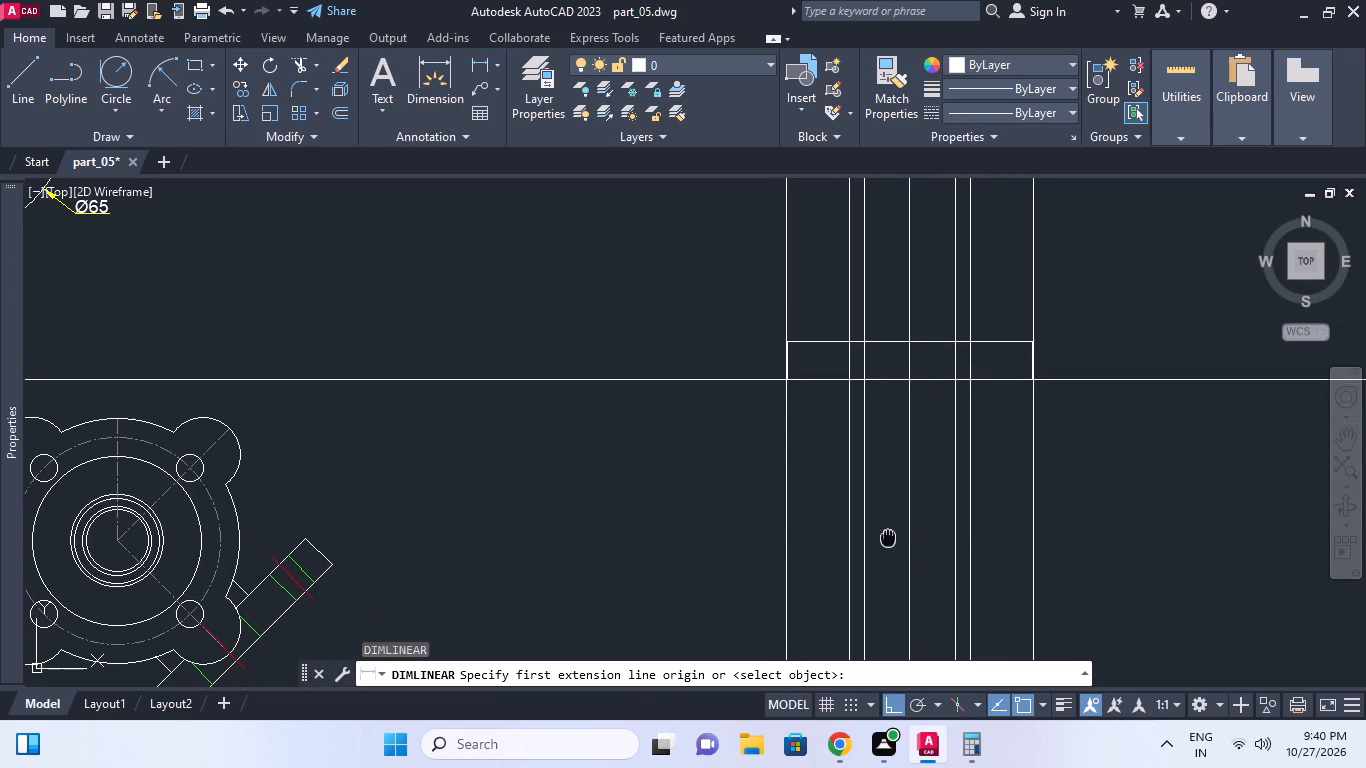
{"action": "middle_click_drag", "start_coordinate": [881, 465], "coordinate": [879, 454]}
{"action": "left_click", "coordinate": [834, 495]}
{"action": "left_click", "coordinate": [958, 495]}
{"action": "key", "text": "Escape"}
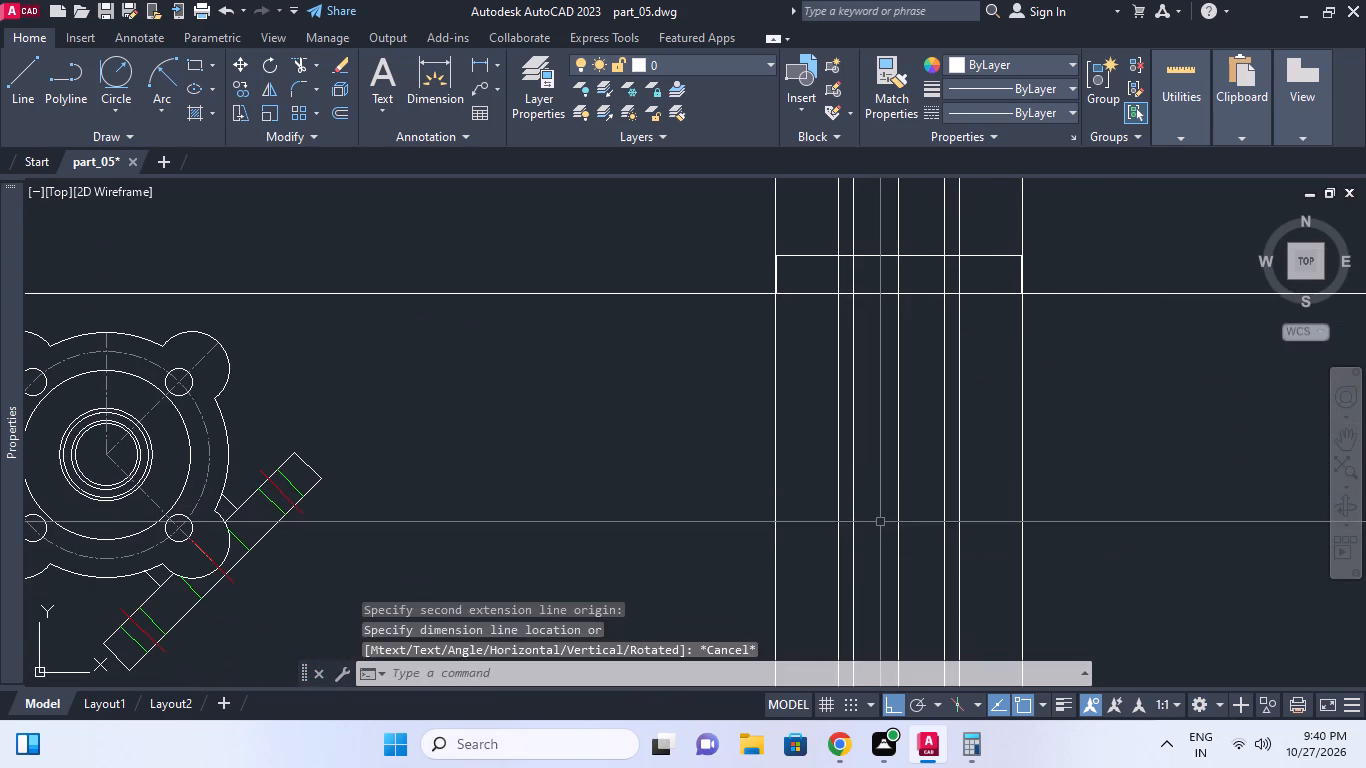
{"action": "key", "text": "space"}
{"action": "left_click", "coordinate": [840, 513]}
{"action": "left_click", "coordinate": [962, 502]}
{"action": "key", "text": "Escape"}
{"action": "key", "text": "space"}
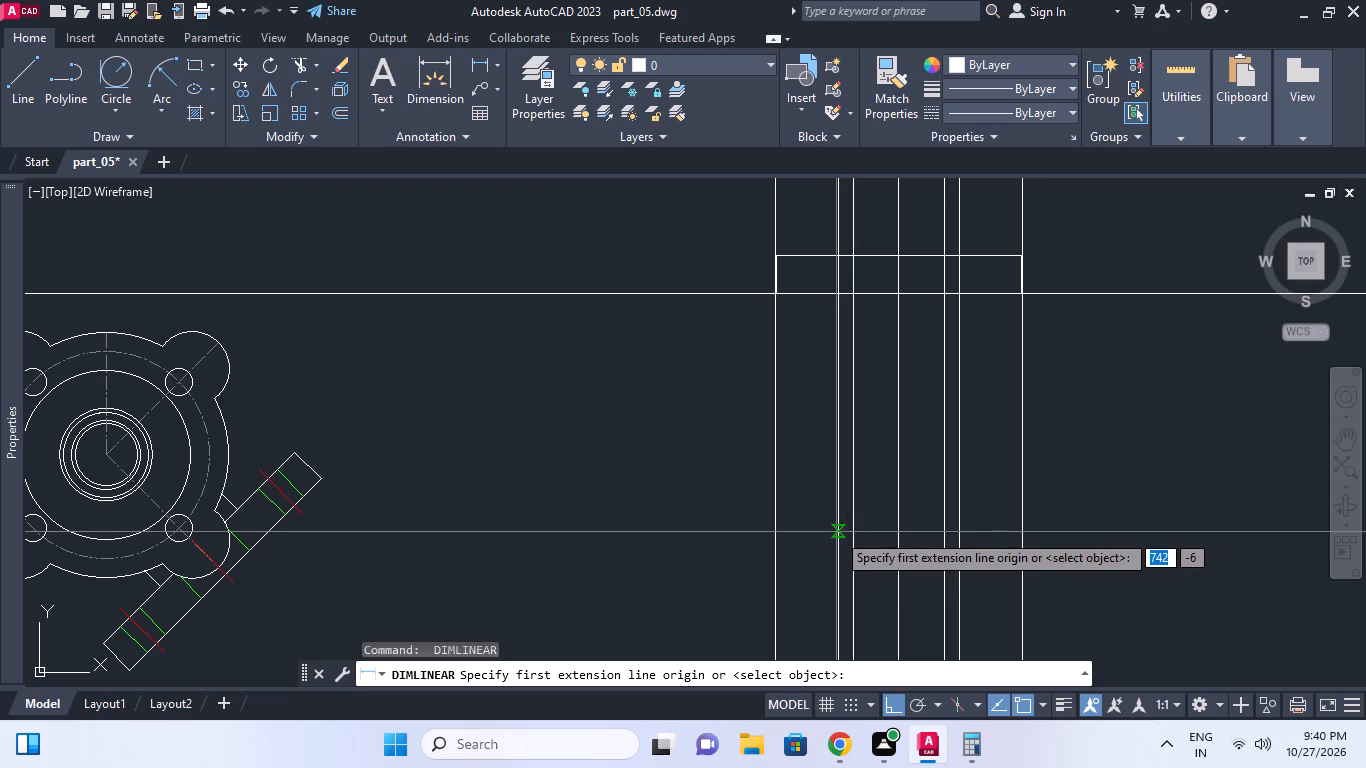
{"action": "left_click", "coordinate": [852, 526]}
{"action": "left_click", "coordinate": [939, 517]}
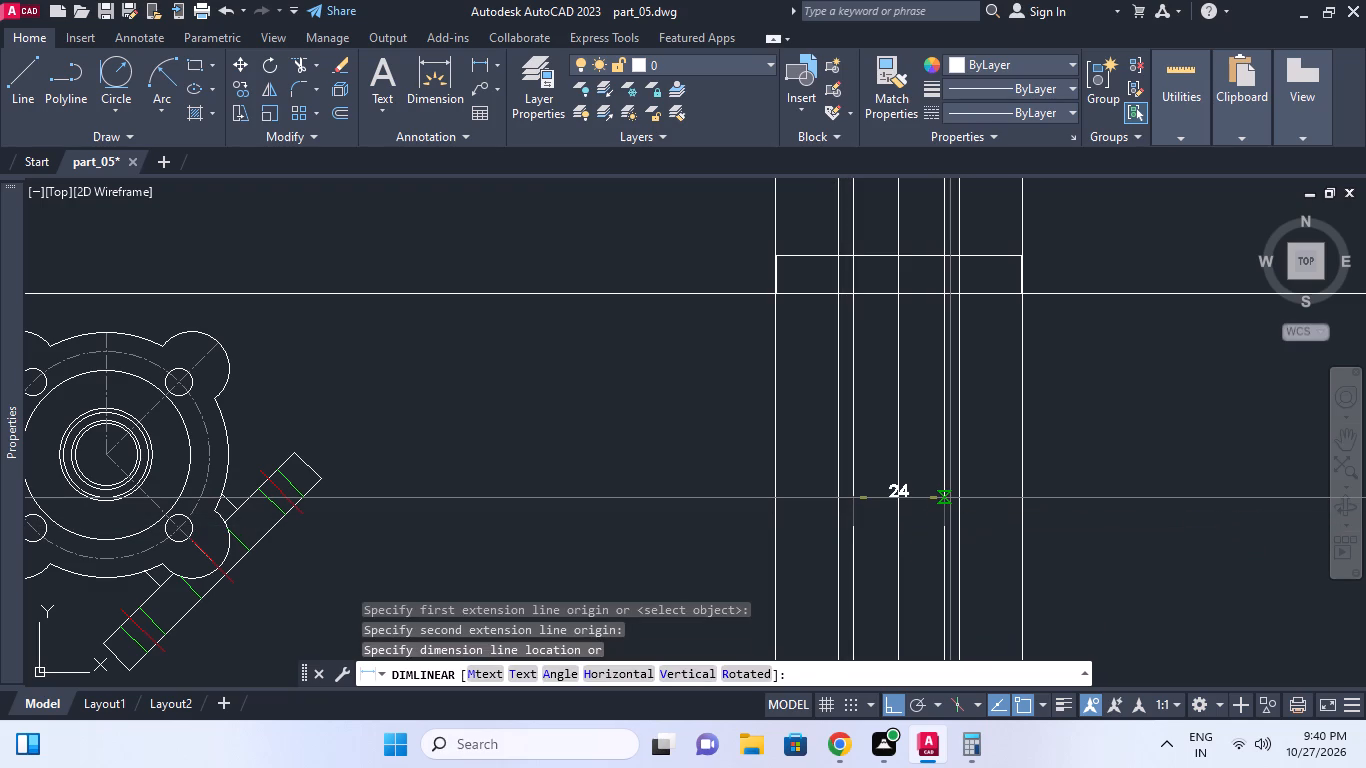
{"action": "key", "text": "Escape"}
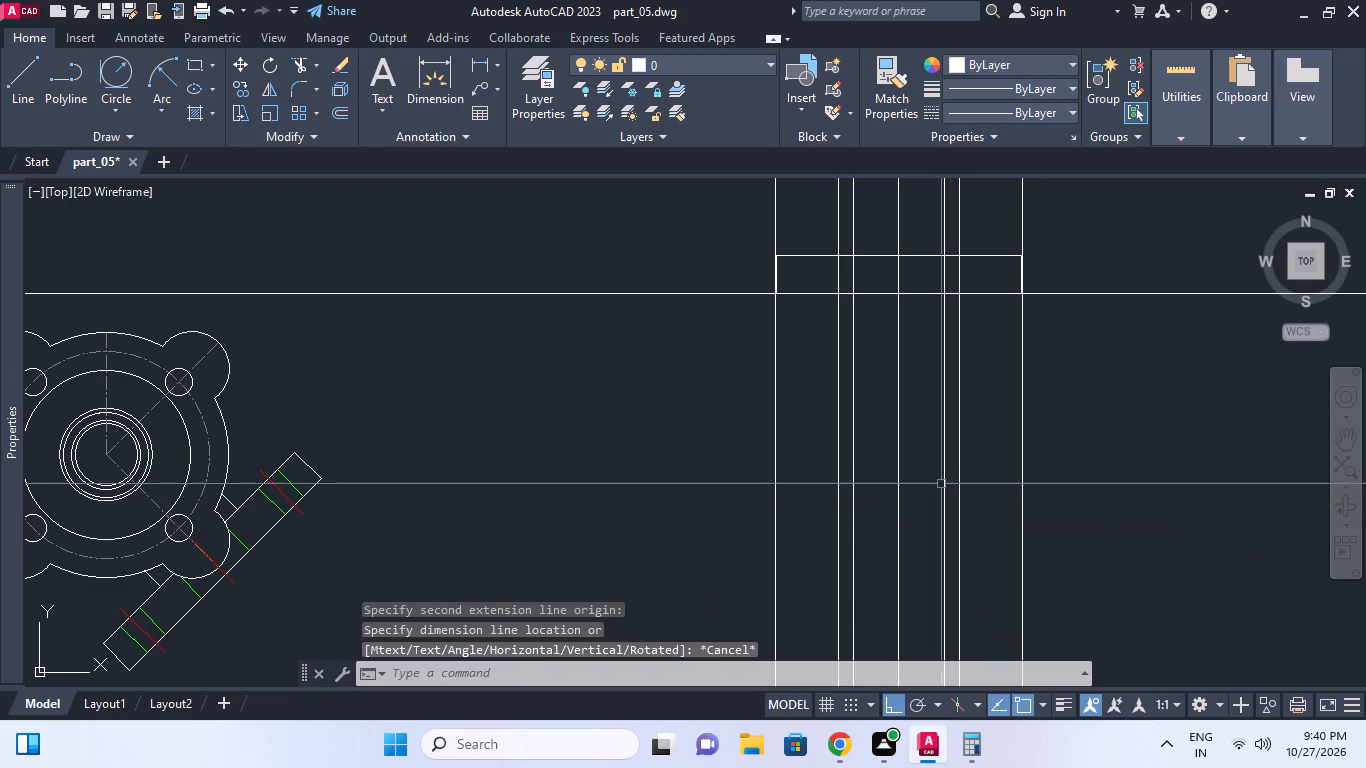
{"action": "key", "text": "Escape"}
Offset the horizontal construction line along the bottom flange's base upward by 58.
{"action": "middle_click_drag", "start_coordinate": [890, 484], "coordinate": [873, 582]}
{"action": "scroll", "coordinate": [887, 493], "scroll_direction": "down", "scroll_amount": 1}
{"action": "key", "text": "Escape"}
{"action": "middle_click_drag", "start_coordinate": [940, 485], "coordinate": [933, 499]}
{"action": "type", "text": "o"}
{"action": "key", "text": "space"}
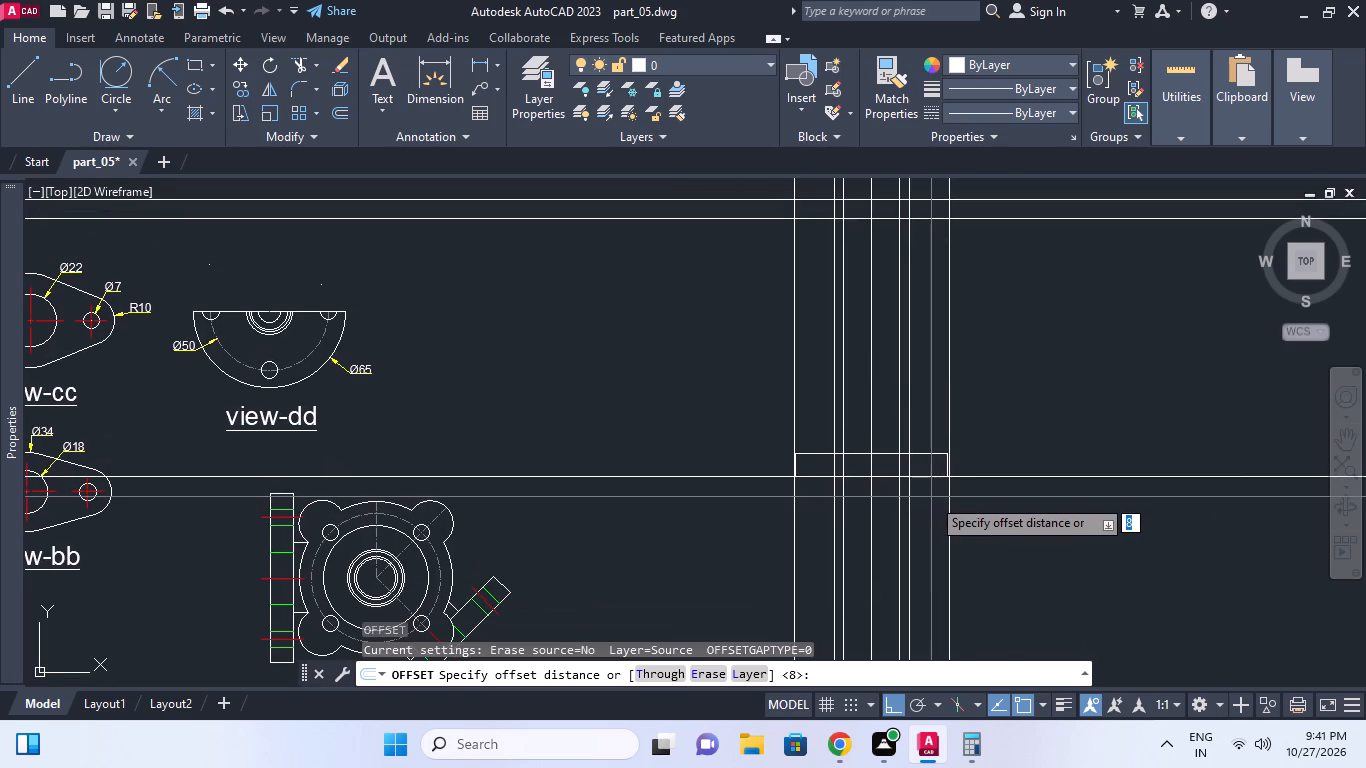
{"action": "type", "text": "58"}
{"action": "key", "text": "space"}
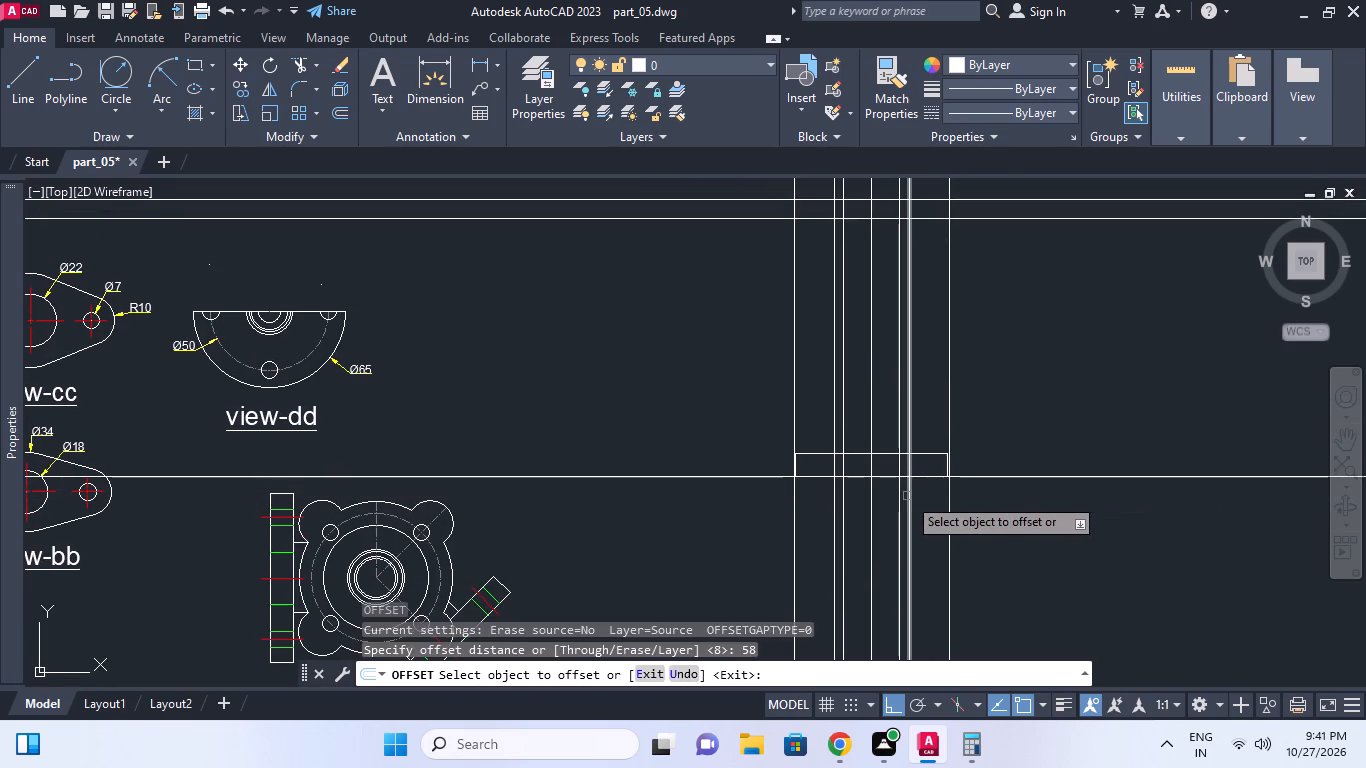
{"action": "left_click", "coordinate": [977, 475]}
{"action": "left_click", "coordinate": [961, 418]}
{"action": "scroll", "coordinate": [890, 365], "scroll_direction": "up", "scroll_amount": 1}
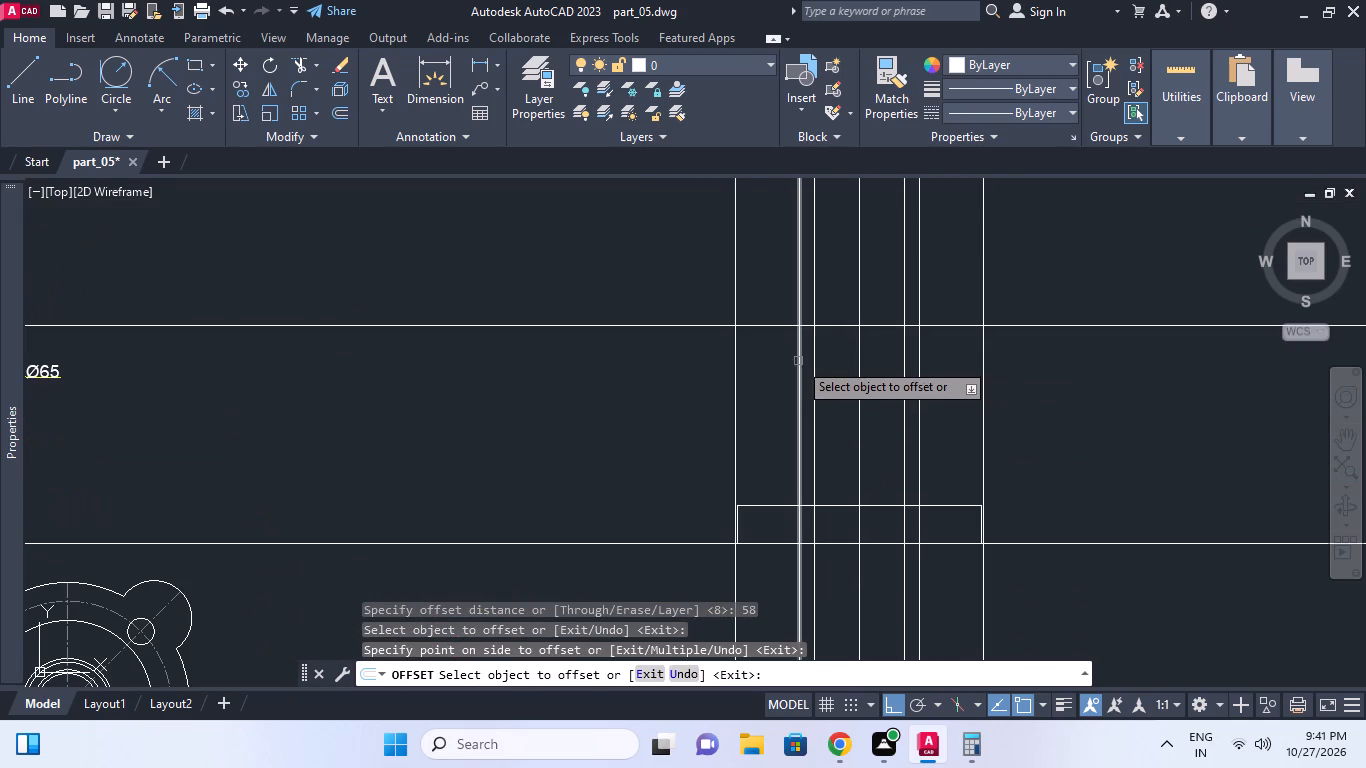
{"action": "key", "text": "Escape"}
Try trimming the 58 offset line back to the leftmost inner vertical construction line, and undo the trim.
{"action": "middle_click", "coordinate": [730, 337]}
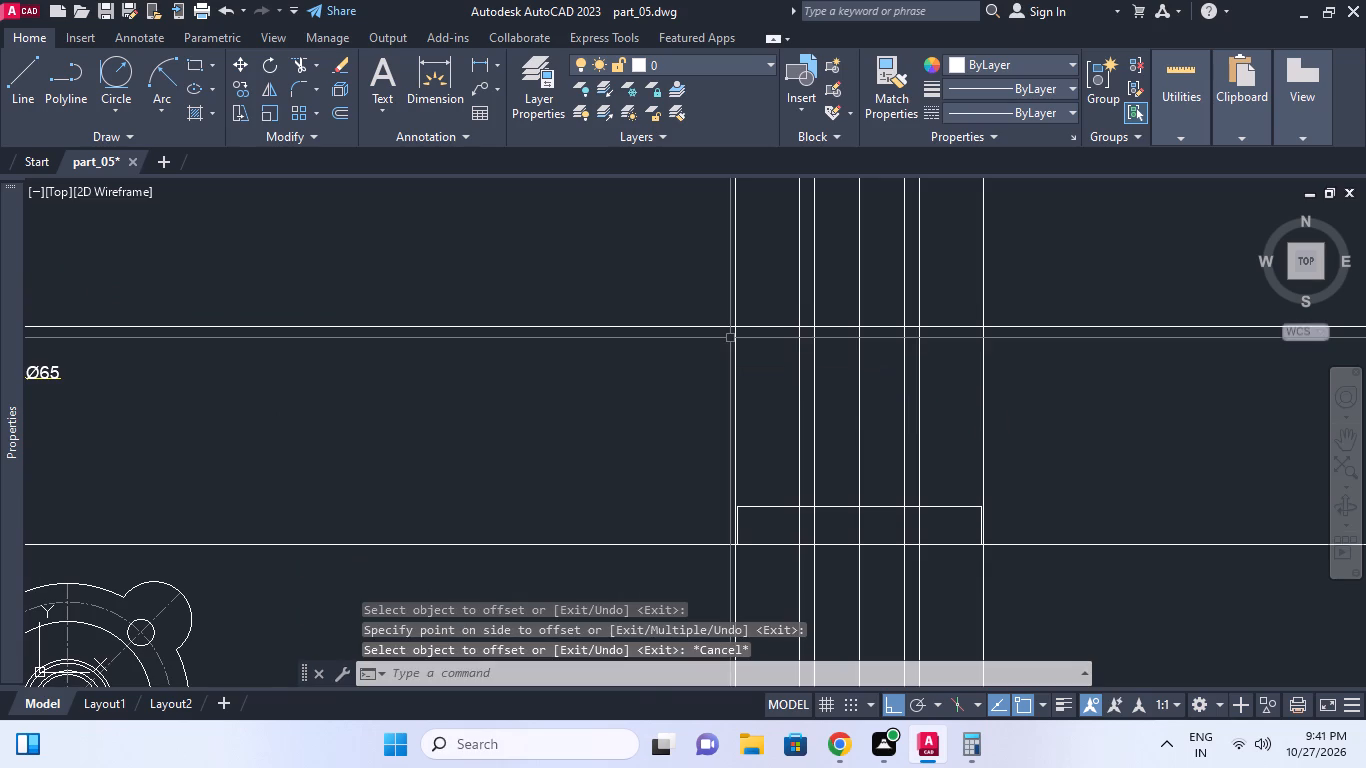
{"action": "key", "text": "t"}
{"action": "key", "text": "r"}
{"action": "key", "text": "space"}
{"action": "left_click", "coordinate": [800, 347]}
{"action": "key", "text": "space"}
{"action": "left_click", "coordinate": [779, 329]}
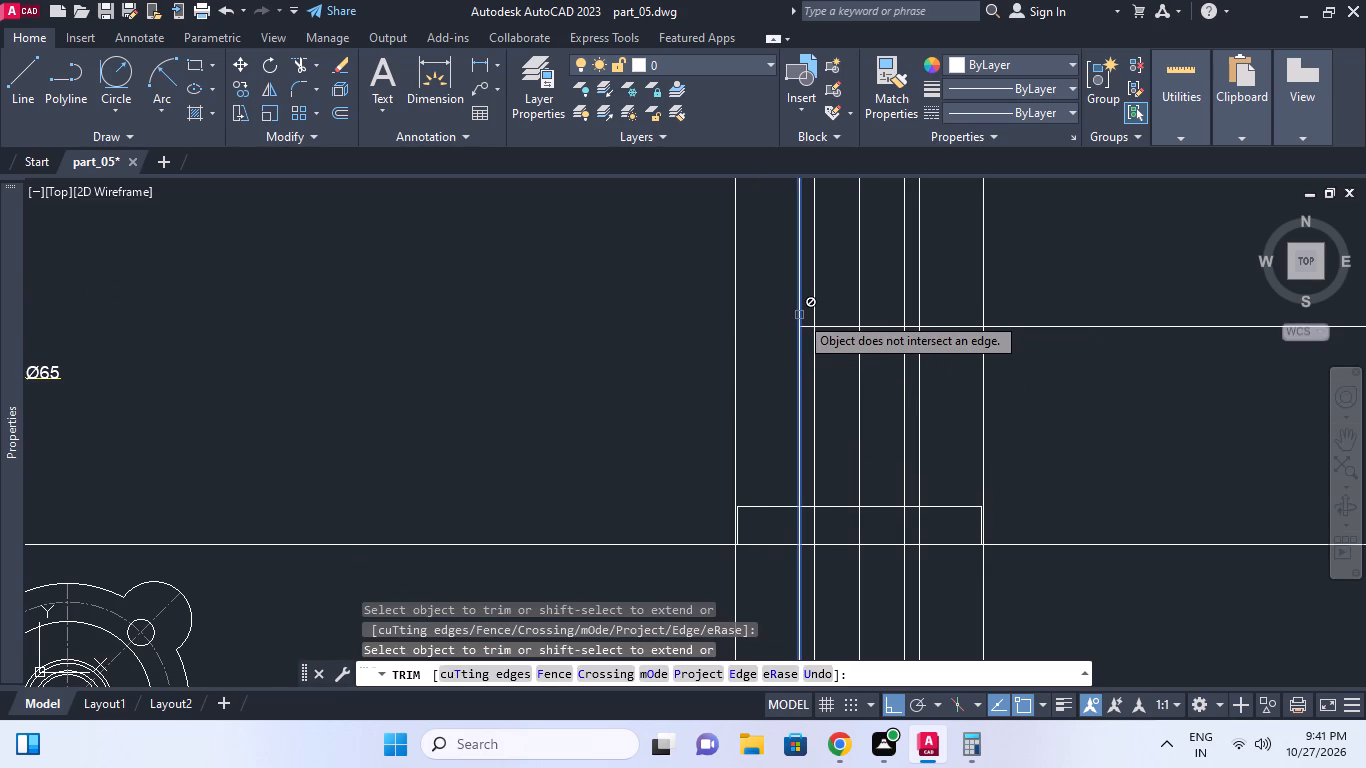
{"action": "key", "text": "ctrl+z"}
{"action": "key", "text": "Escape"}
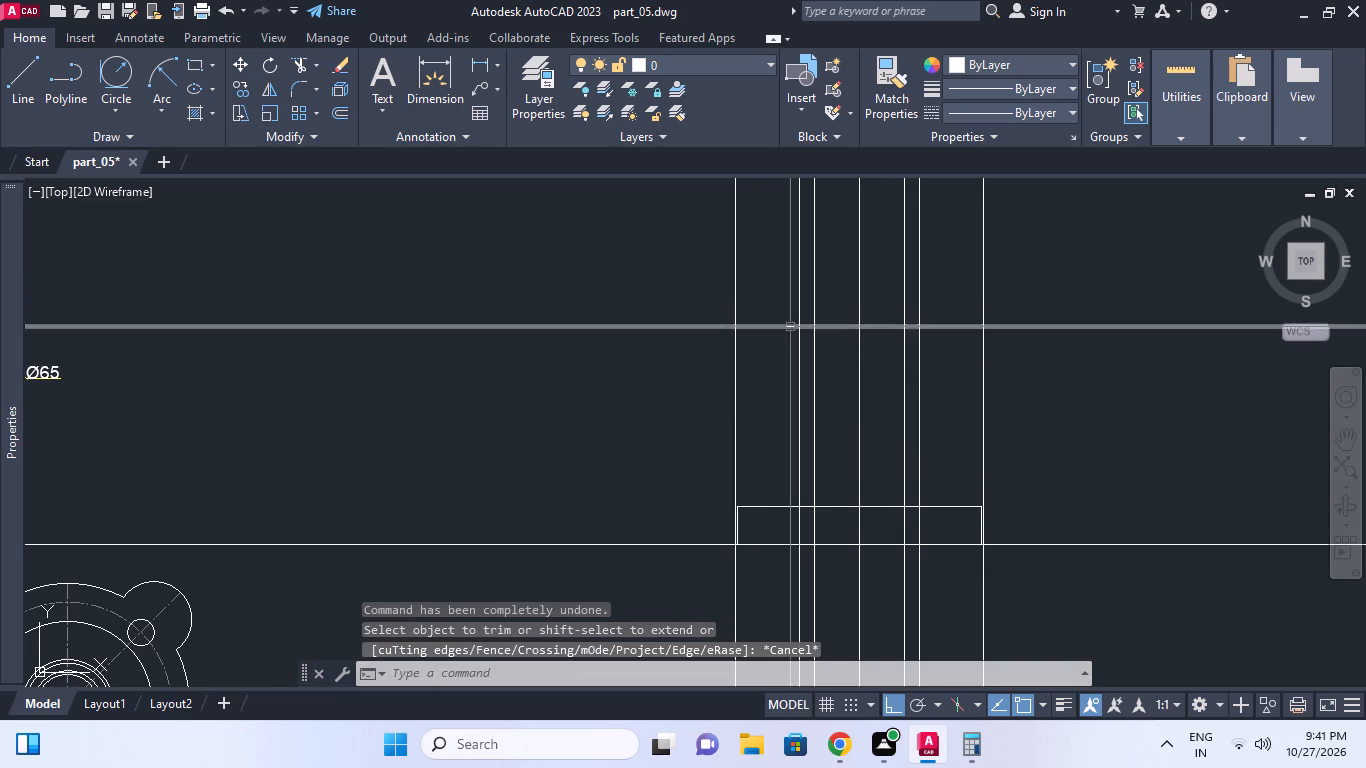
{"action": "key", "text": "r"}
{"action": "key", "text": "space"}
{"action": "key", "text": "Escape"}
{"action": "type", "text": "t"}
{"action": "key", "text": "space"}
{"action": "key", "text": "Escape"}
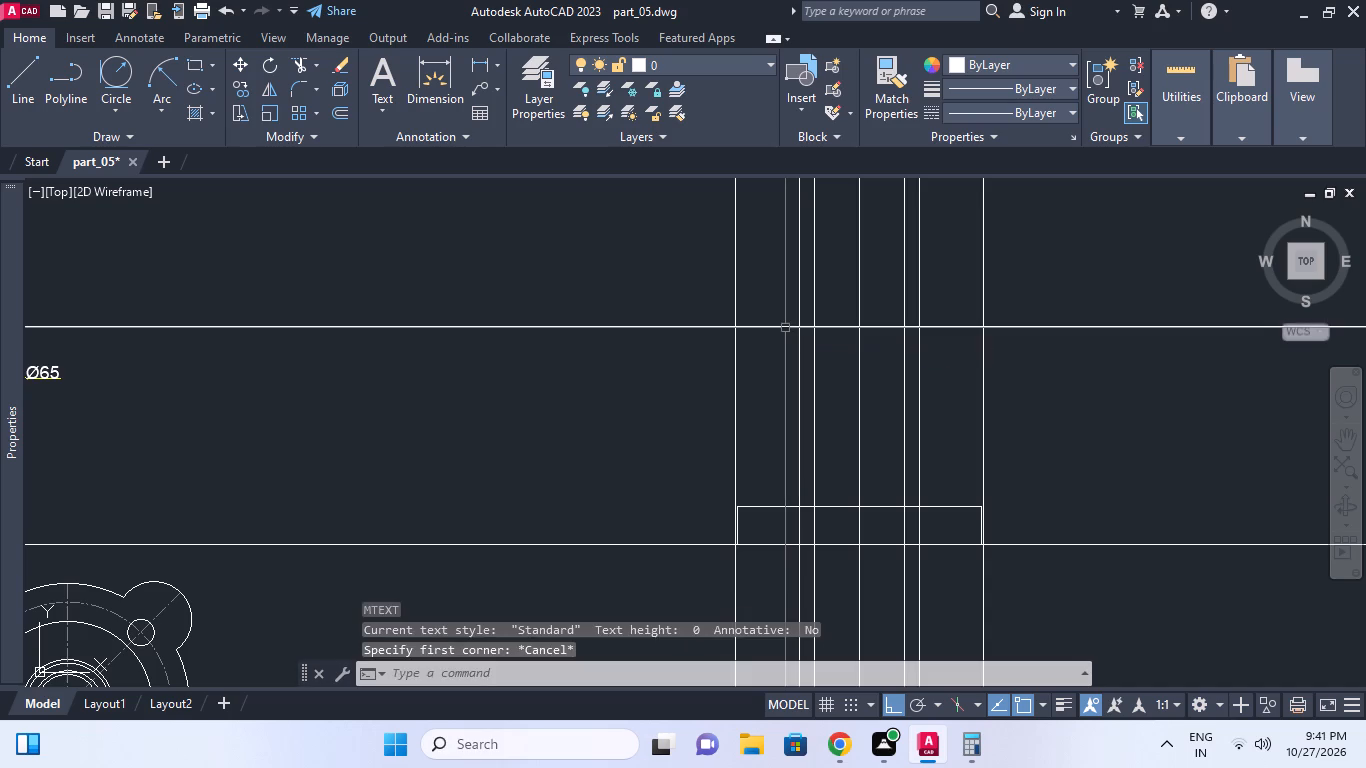
Trim the leftmost inner vertical construction line above the 58 offset line.
{"action": "type", "text": "tr"}
{"action": "key", "text": "space"}
{"action": "left_click", "coordinate": [785, 328]}
{"action": "key", "text": "space"}
{"action": "left_click", "coordinate": [797, 312]}
{"action": "key", "text": "Escape"}
Erase the horizontal construction line offset by 58 from the base.
{"action": "left_click", "coordinate": [782, 326]}
{"action": "key", "text": "e"}
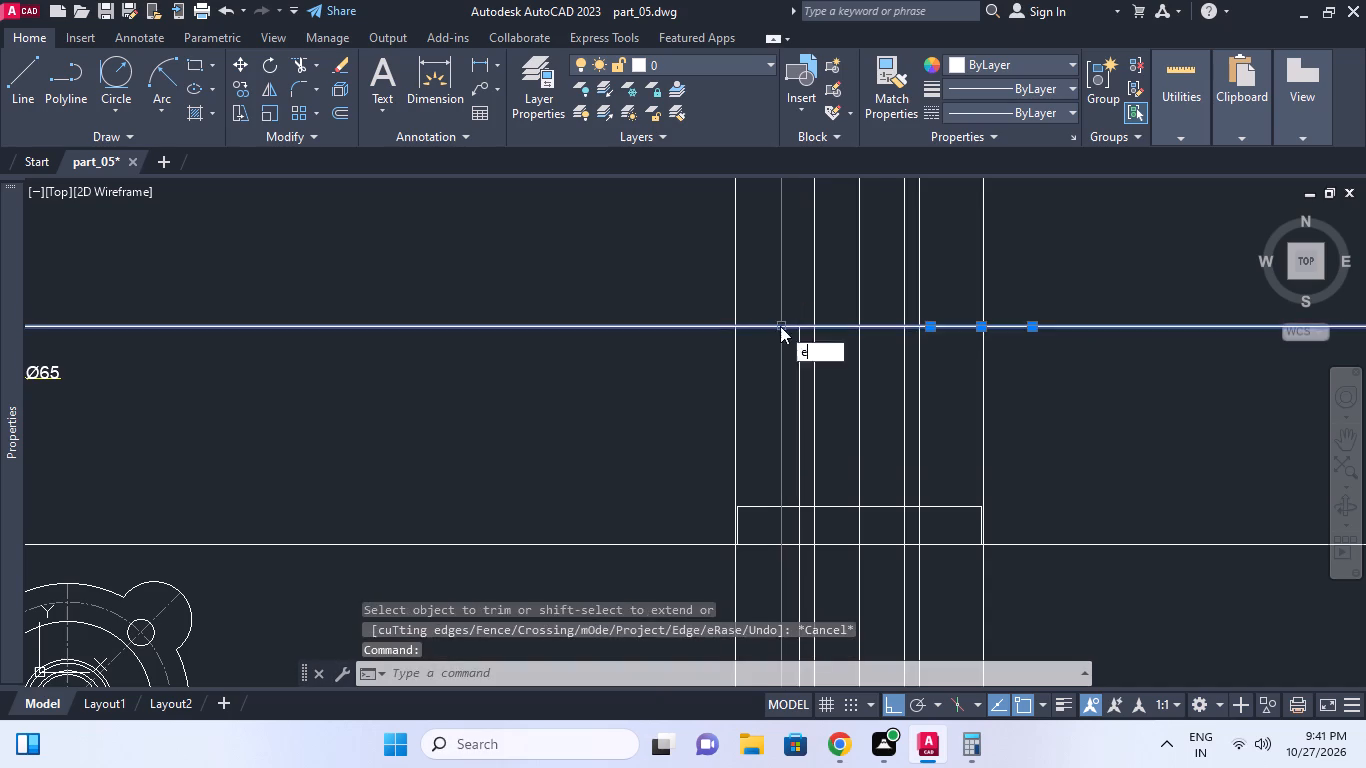
{"action": "key", "text": "space"}
{"action": "key", "text": "Escape"}
{"action": "middle_click_drag", "start_coordinate": [847, 346], "coordinate": [805, 348]}
{"action": "key", "text": "Escape"}
Trim the shortened vertical line below the top edge of the bottom flange.
{"action": "middle_click_drag", "start_coordinate": [771, 487], "coordinate": [773, 463]}
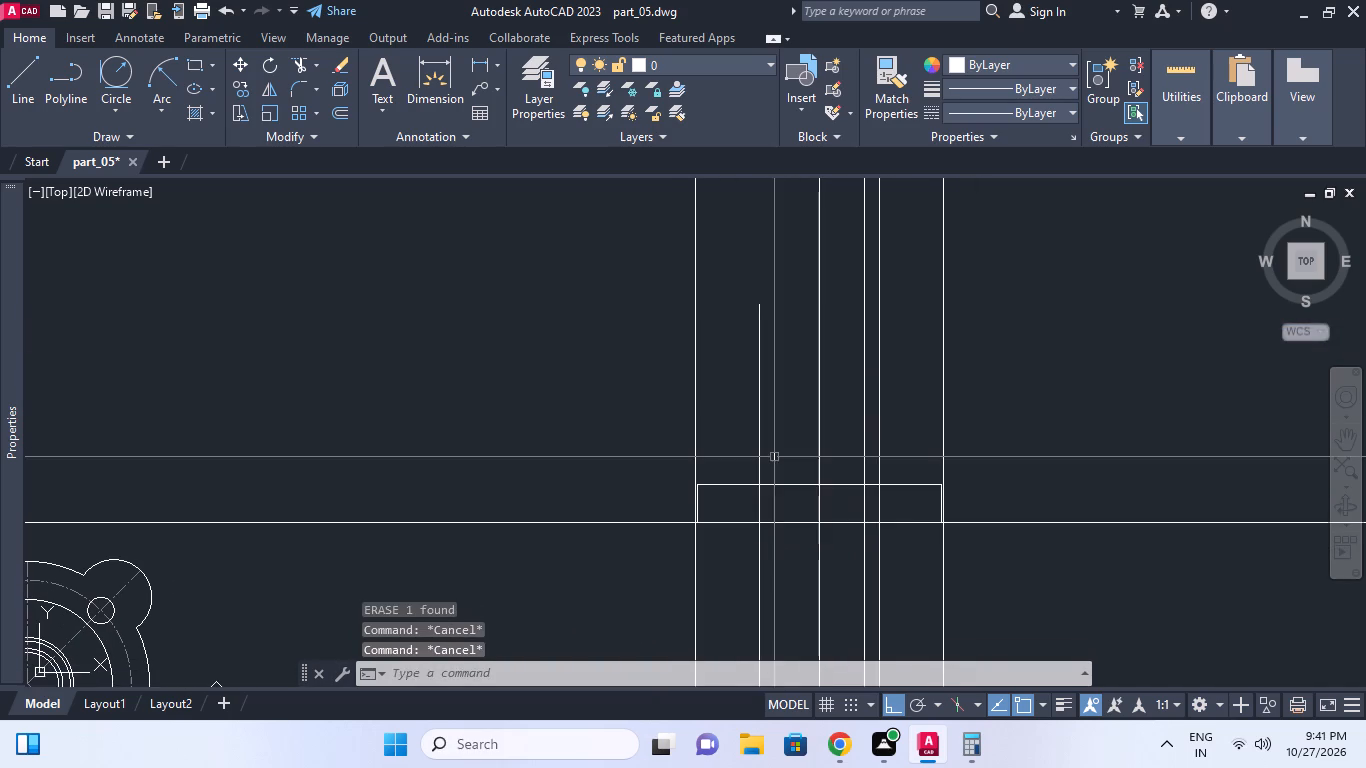
{"action": "key", "text": "t"}
{"action": "key", "text": "r"}
{"action": "key", "text": "space"}
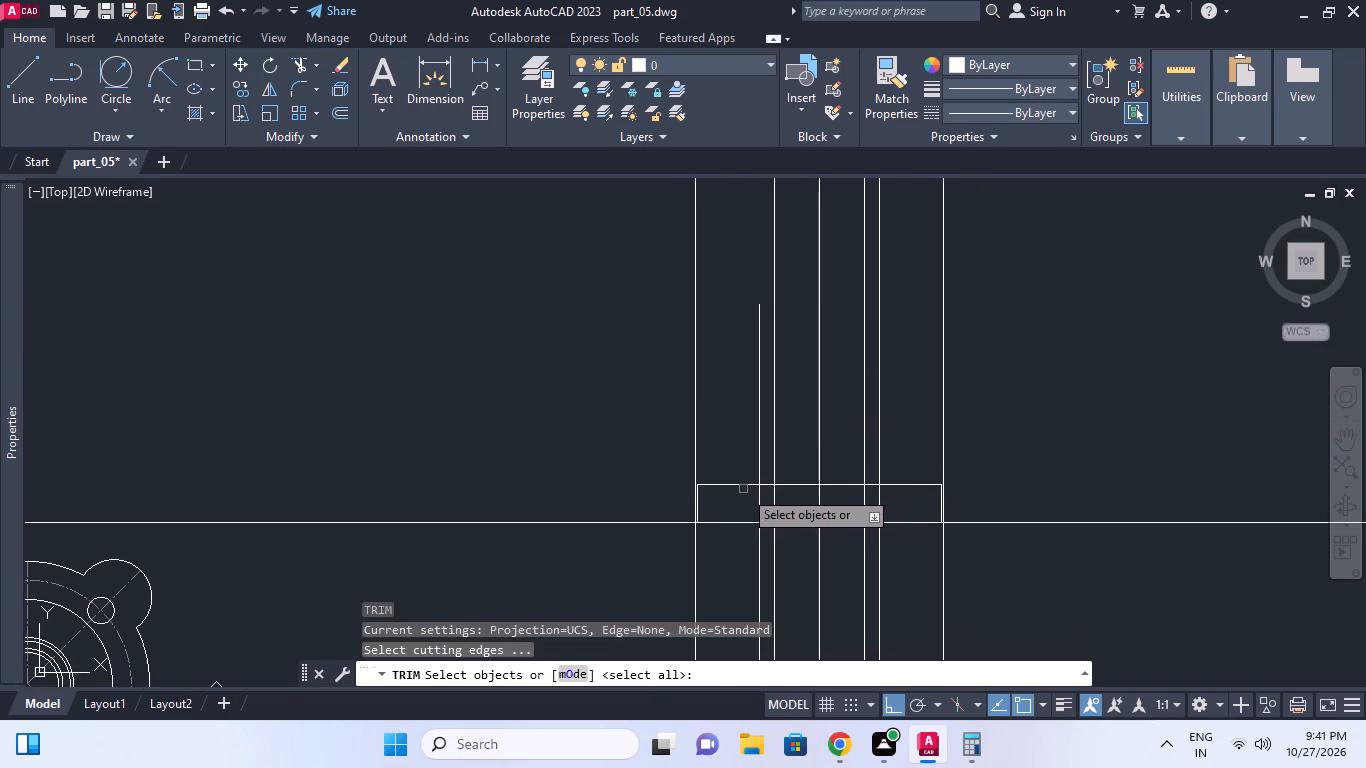
{"action": "left_click", "coordinate": [743, 485]}
{"action": "key", "text": "space"}
{"action": "left_click", "coordinate": [762, 503]}
{"action": "key", "text": "Escape"}
{"action": "middle_click", "coordinate": [799, 485]}
{"action": "scroll", "coordinate": [799, 485], "scroll_direction": "down", "scroll_amount": 1}
{"action": "key", "text": "Escape"}
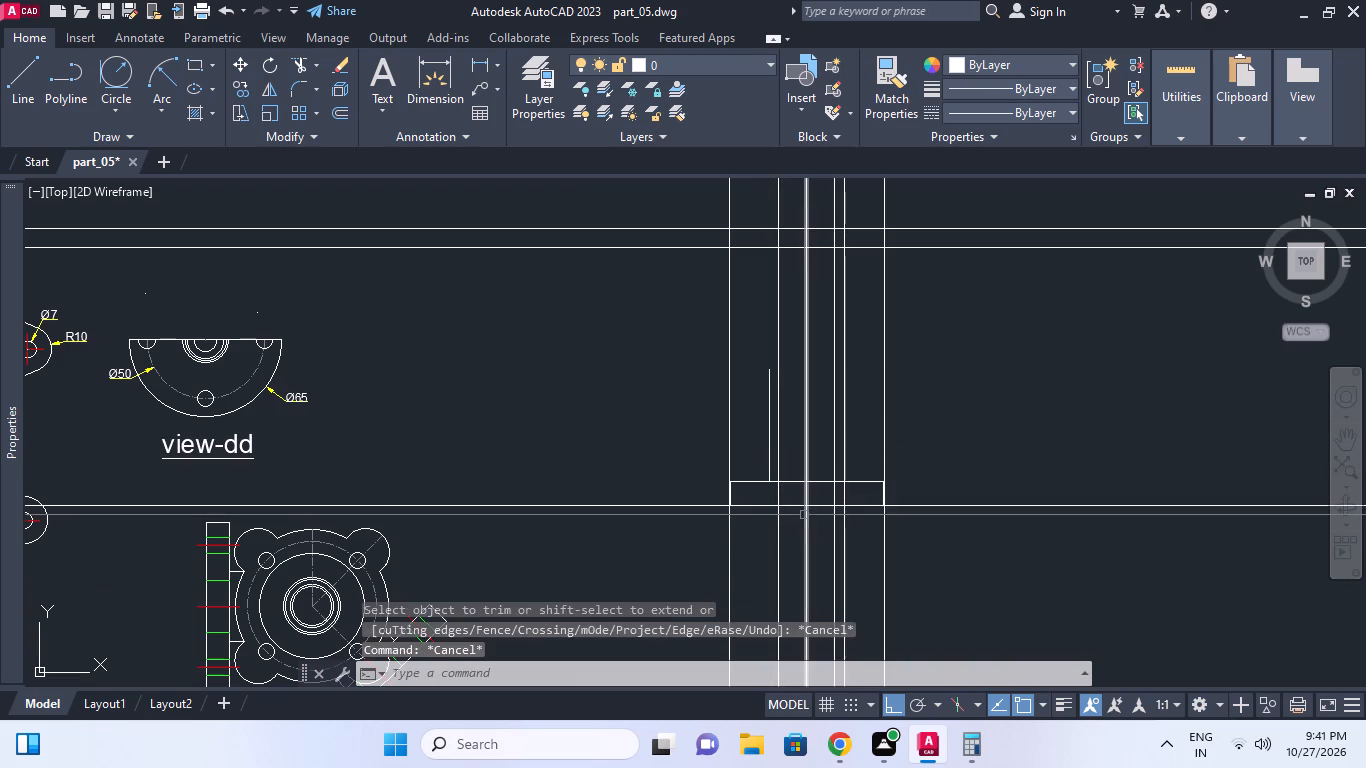
Trim the second inner vertical construction line below the horizontal line along the bottom flange's base.
{"action": "scroll", "coordinate": [804, 514], "scroll_direction": "up", "scroll_amount": 1}
{"action": "key", "text": "t"}
{"action": "key", "text": "r"}
{"action": "key", "text": "space"}
{"action": "left_click", "coordinate": [777, 499]}
{"action": "key", "text": "space"}
{"action": "left_click", "coordinate": [762, 521]}
{"action": "key", "text": "Escape"}
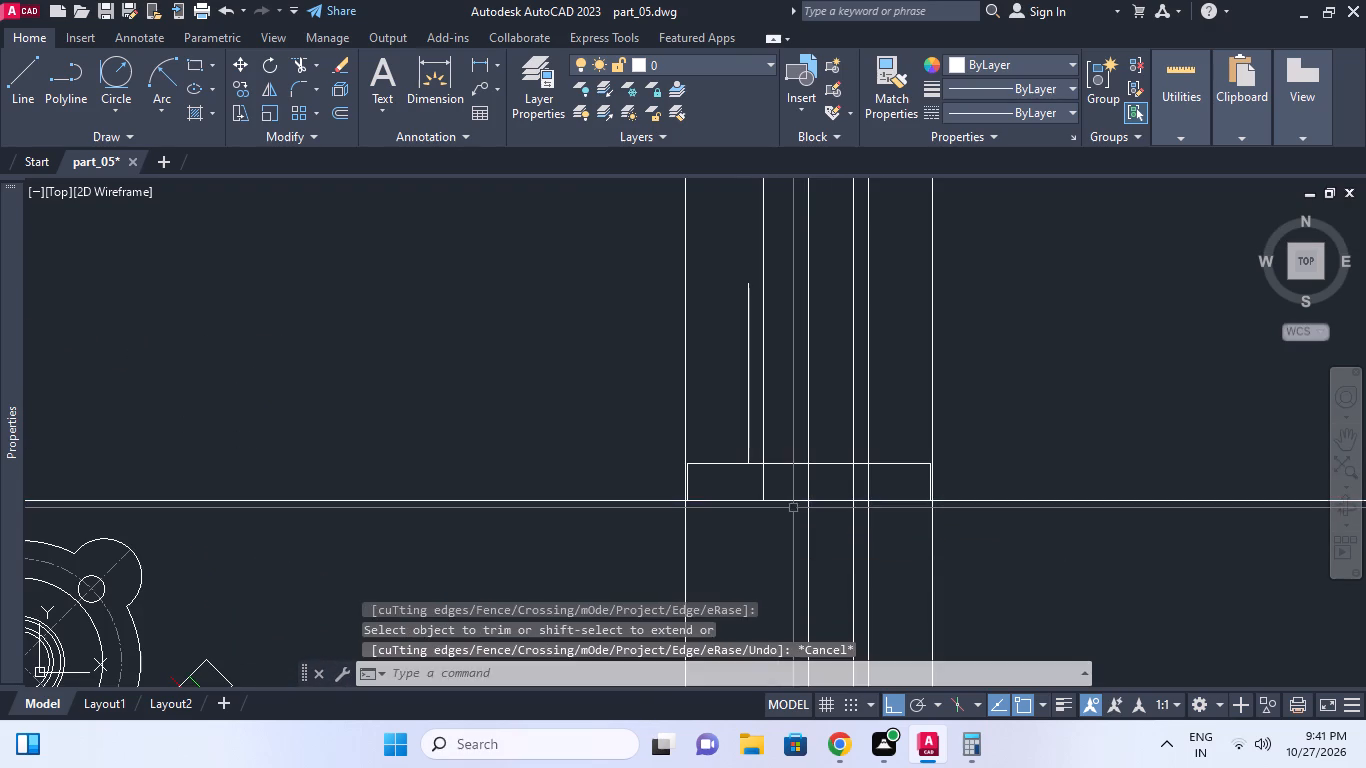
{"action": "key", "text": "space"}
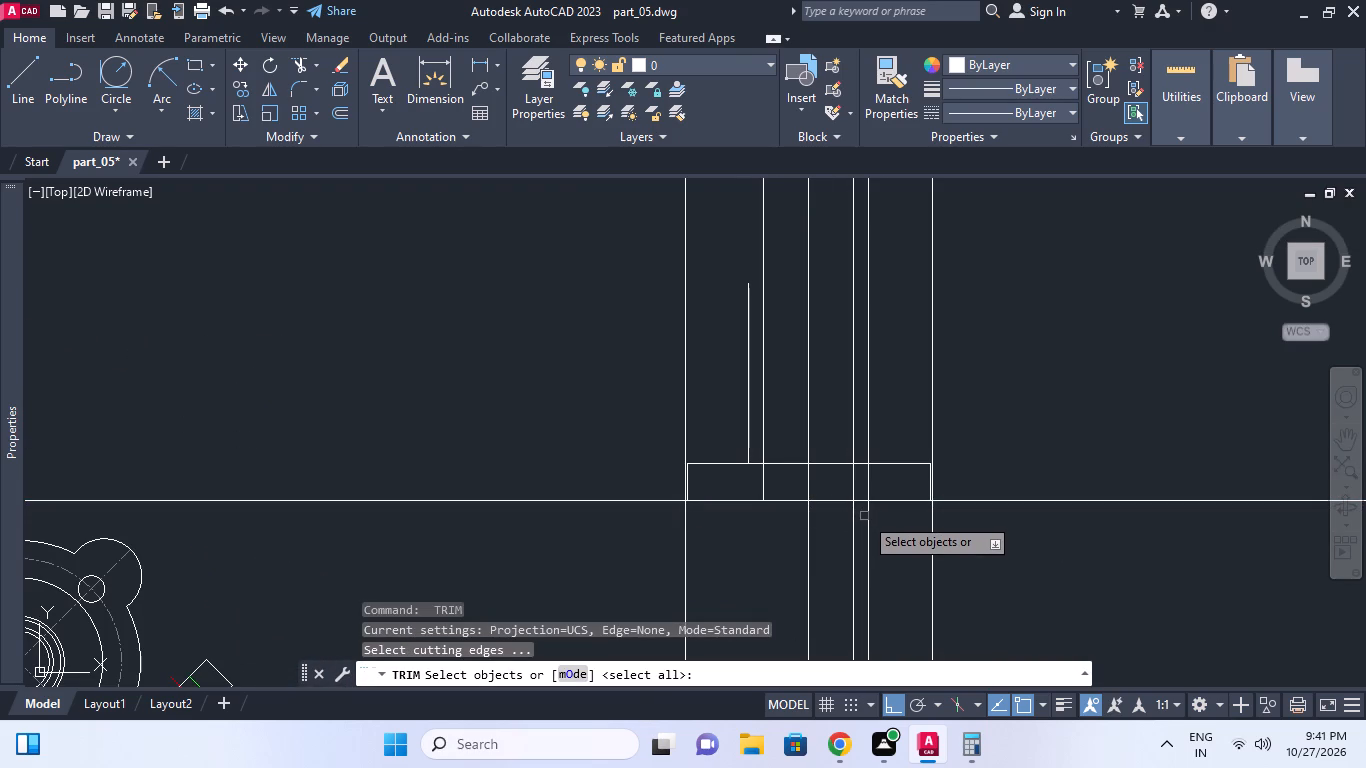
{"action": "key", "text": "Escape"}
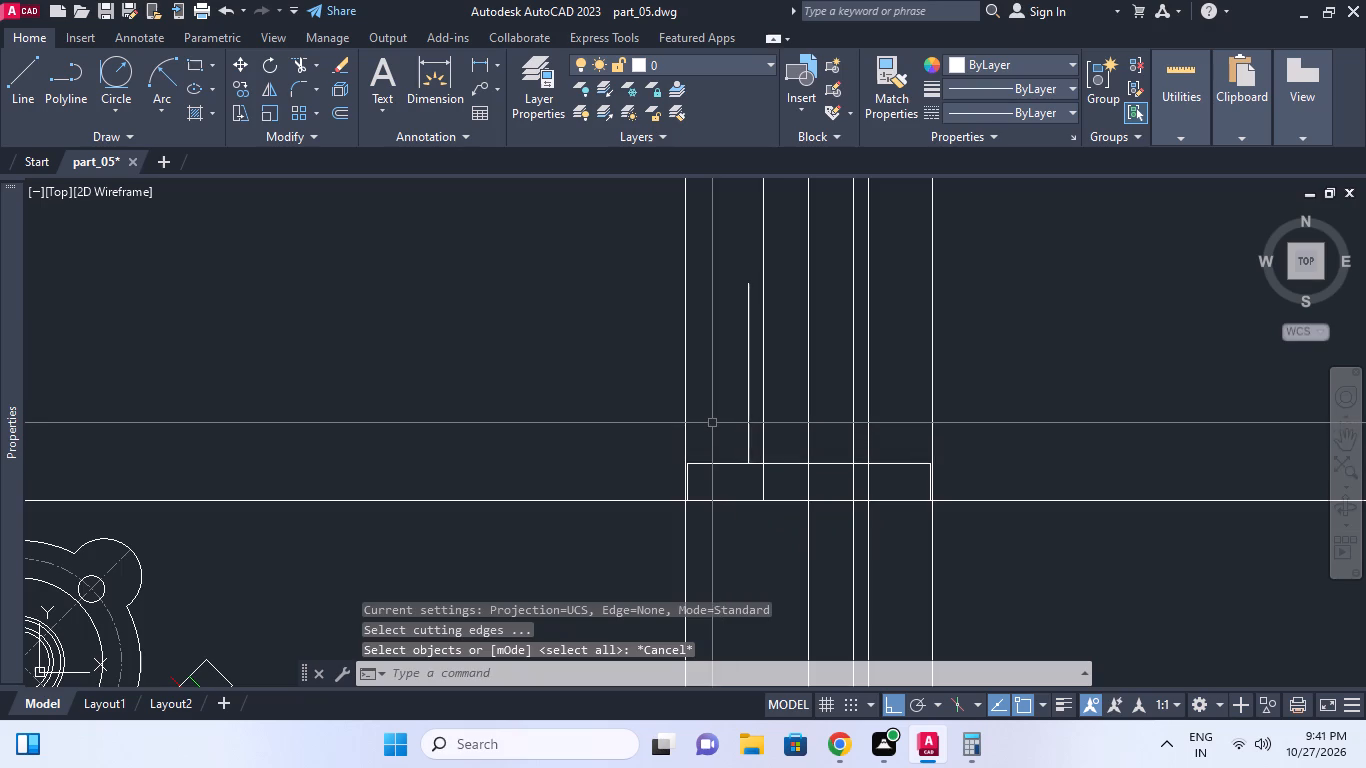
Erase the two outermost vertical construction lines running along the sides of the flanges.
{"action": "scroll", "coordinate": [711, 414], "scroll_direction": "down", "scroll_amount": 2}
{"action": "middle_click_drag", "start_coordinate": [711, 414], "coordinate": [710, 443]}
{"action": "key", "text": "e"}
{"action": "key", "text": "space"}
{"action": "left_click", "coordinate": [699, 372]}
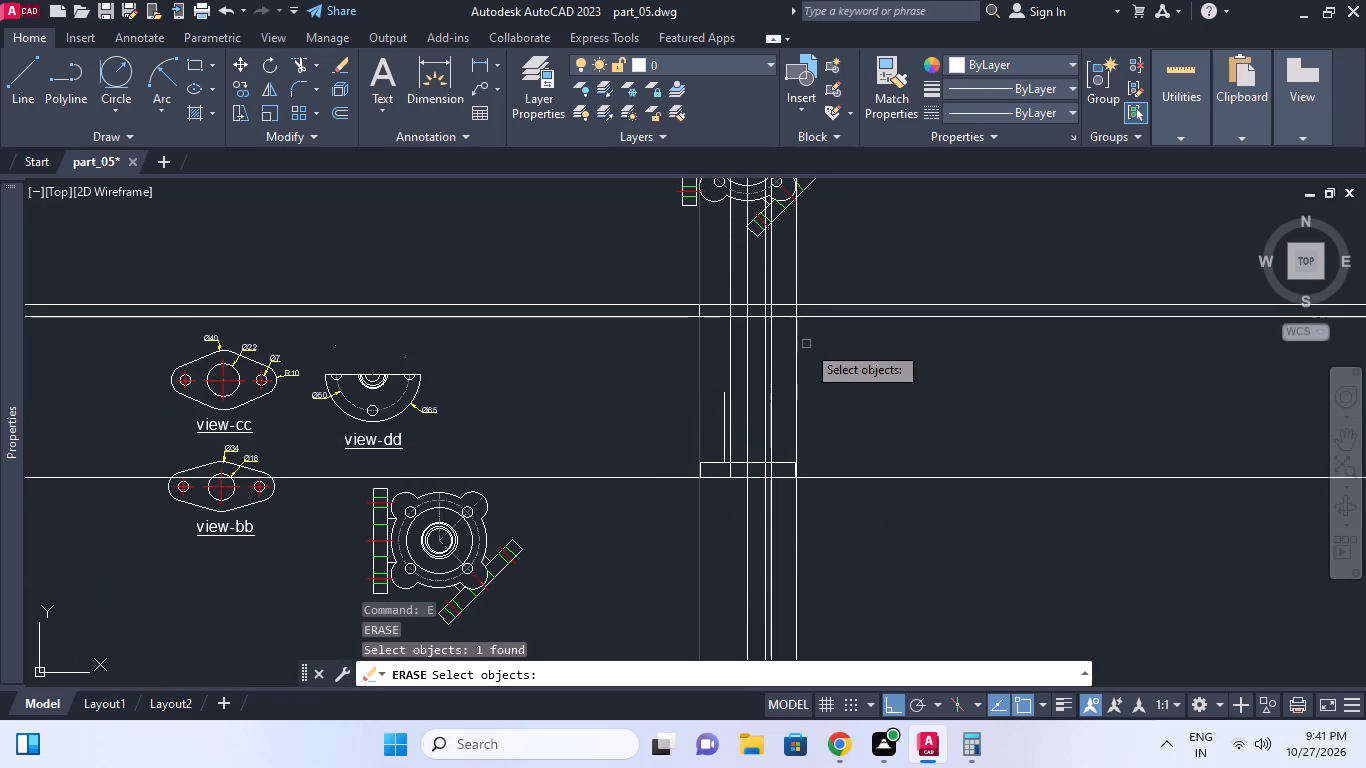
{"action": "left_click", "coordinate": [793, 344]}
{"action": "right_click", "coordinate": [829, 344]}
Offset the horizontal construction line along the bottom flange's base upward by 70.
{"action": "middle_click", "coordinate": [823, 500]}
{"action": "scroll", "coordinate": [727, 401], "scroll_direction": "up", "scroll_amount": 1}
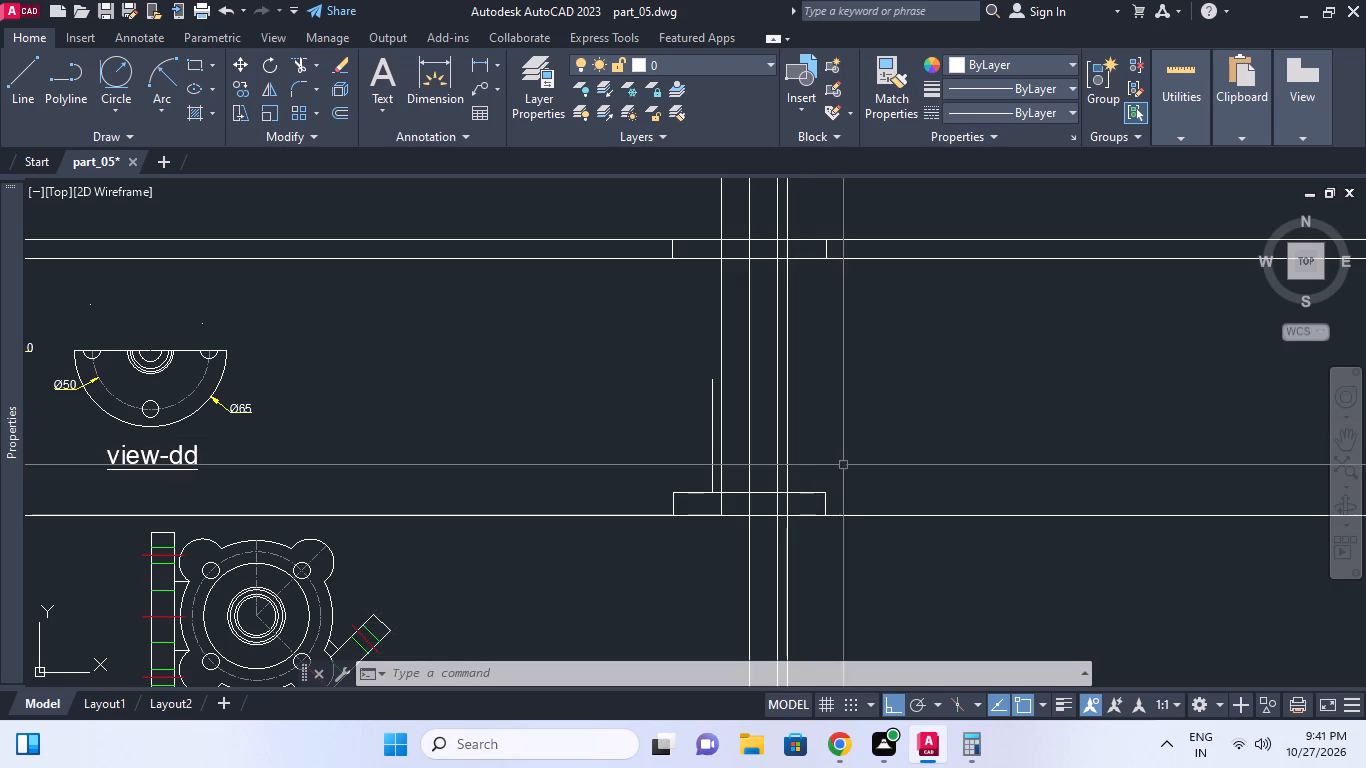
{"action": "key", "text": "Escape"}
{"action": "key", "text": "o"}
{"action": "key", "text": "space"}
{"action": "type", "text": "70"}
{"action": "key", "text": "Return"}
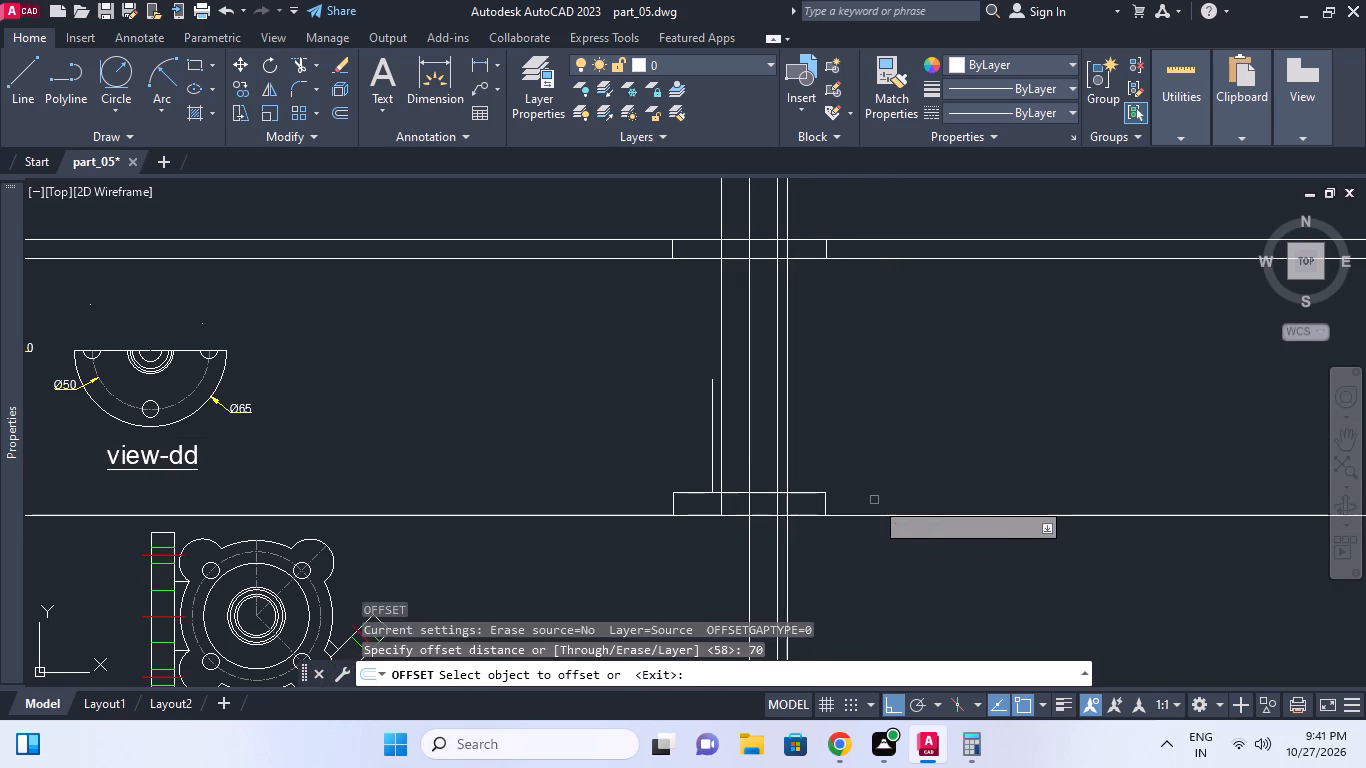
{"action": "left_click", "coordinate": [881, 516]}
{"action": "left_click", "coordinate": [884, 442]}
{"action": "key", "text": "Escape"}
Trim the 70 offset line on both sides so it spans only from the leftmost full-height vertical line to the rightmost one.
{"action": "middle_click", "coordinate": [726, 415]}
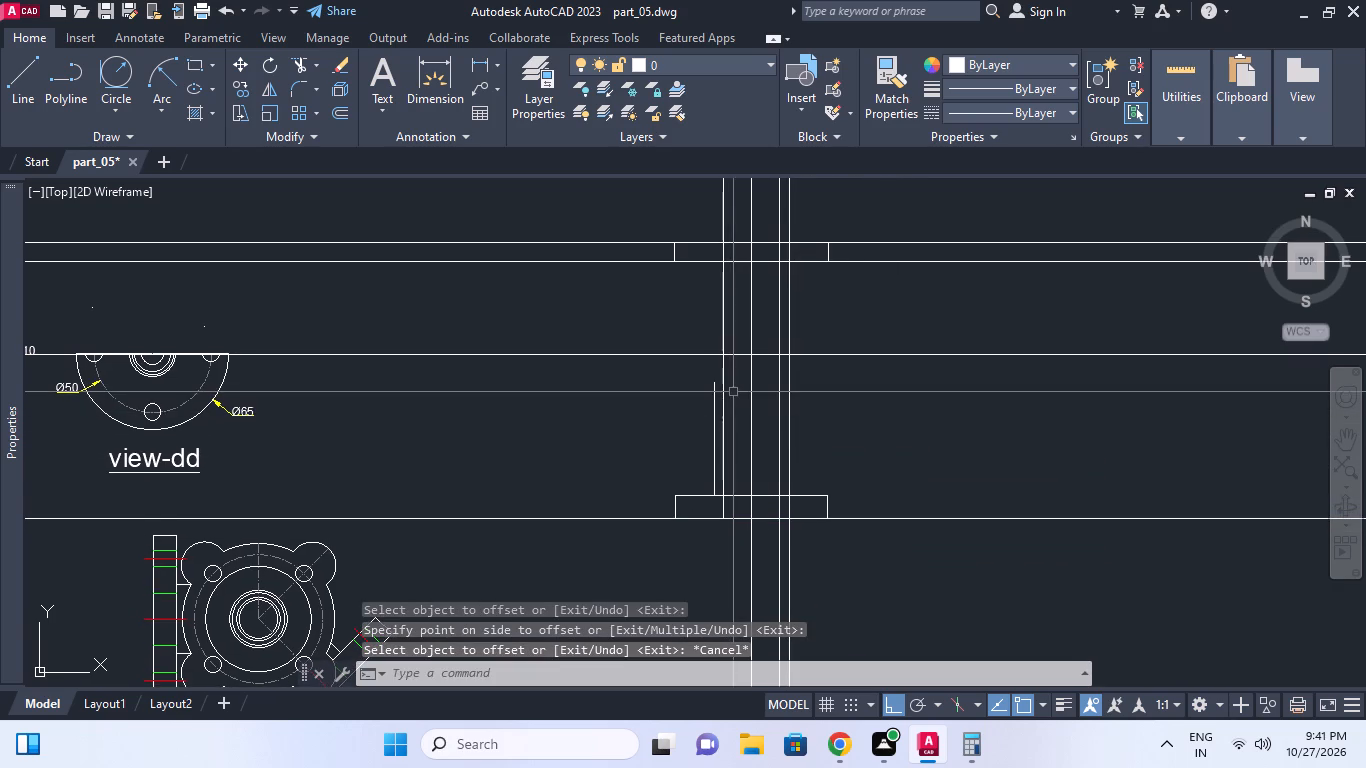
{"action": "scroll", "coordinate": [731, 388], "scroll_direction": "up", "scroll_amount": 1}
{"action": "key", "text": "Escape"}
{"action": "middle_click_drag", "start_coordinate": [721, 370], "coordinate": [716, 408]}
{"action": "key", "text": "t"}
{"action": "key", "text": "r"}
{"action": "key", "text": "space"}
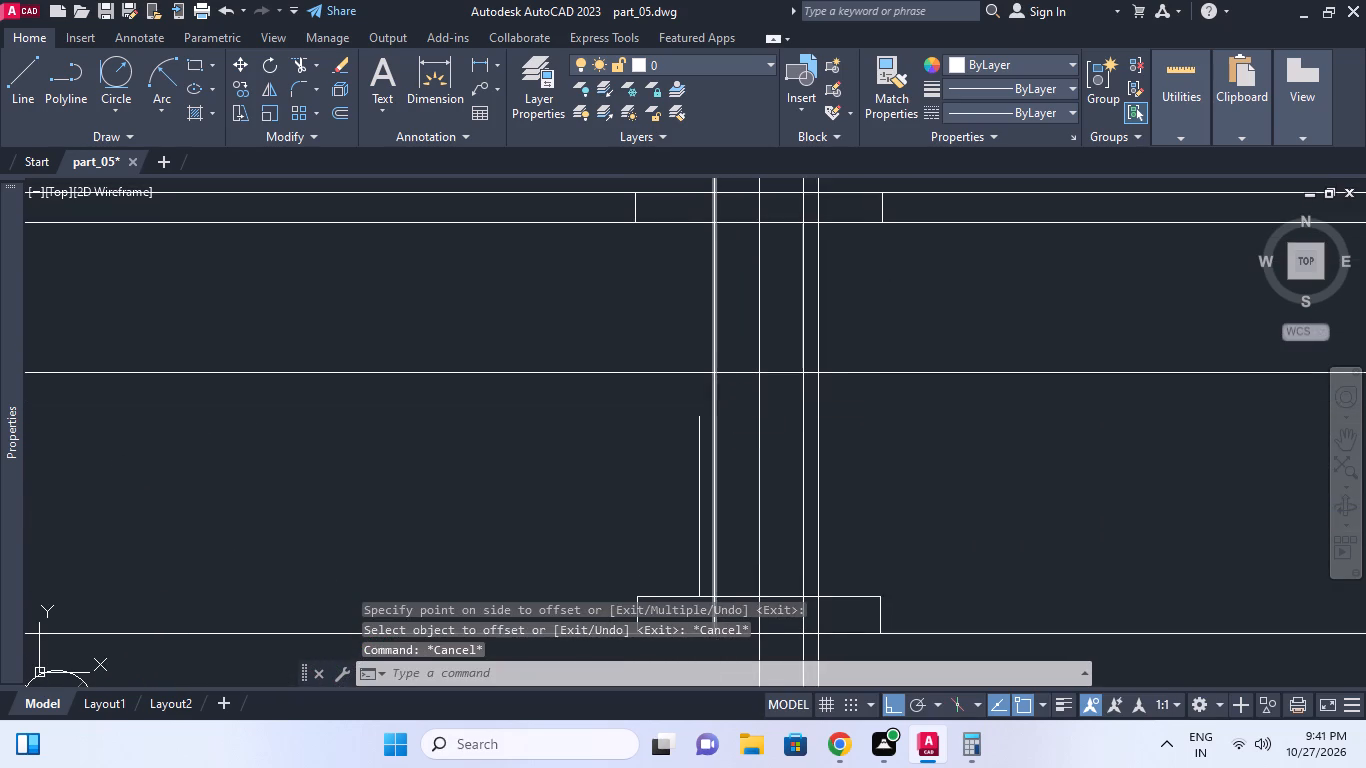
{"action": "left_click", "coordinate": [716, 382]}
{"action": "key", "text": "space"}
{"action": "left_click", "coordinate": [689, 373]}
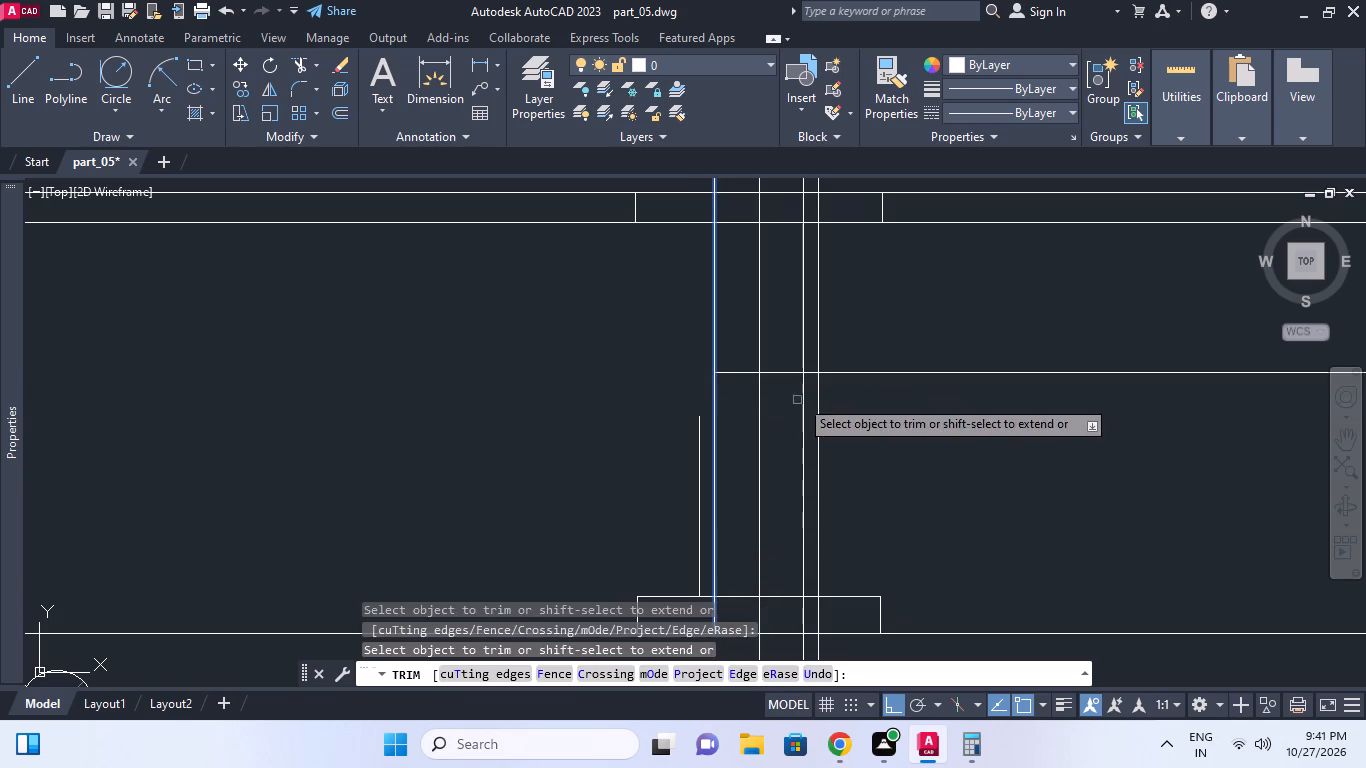
{"action": "key", "text": "Escape"}
{"action": "key", "text": "space"}
{"action": "left_click", "coordinate": [817, 390]}
{"action": "key", "text": "space"}
{"action": "left_click", "coordinate": [831, 378]}
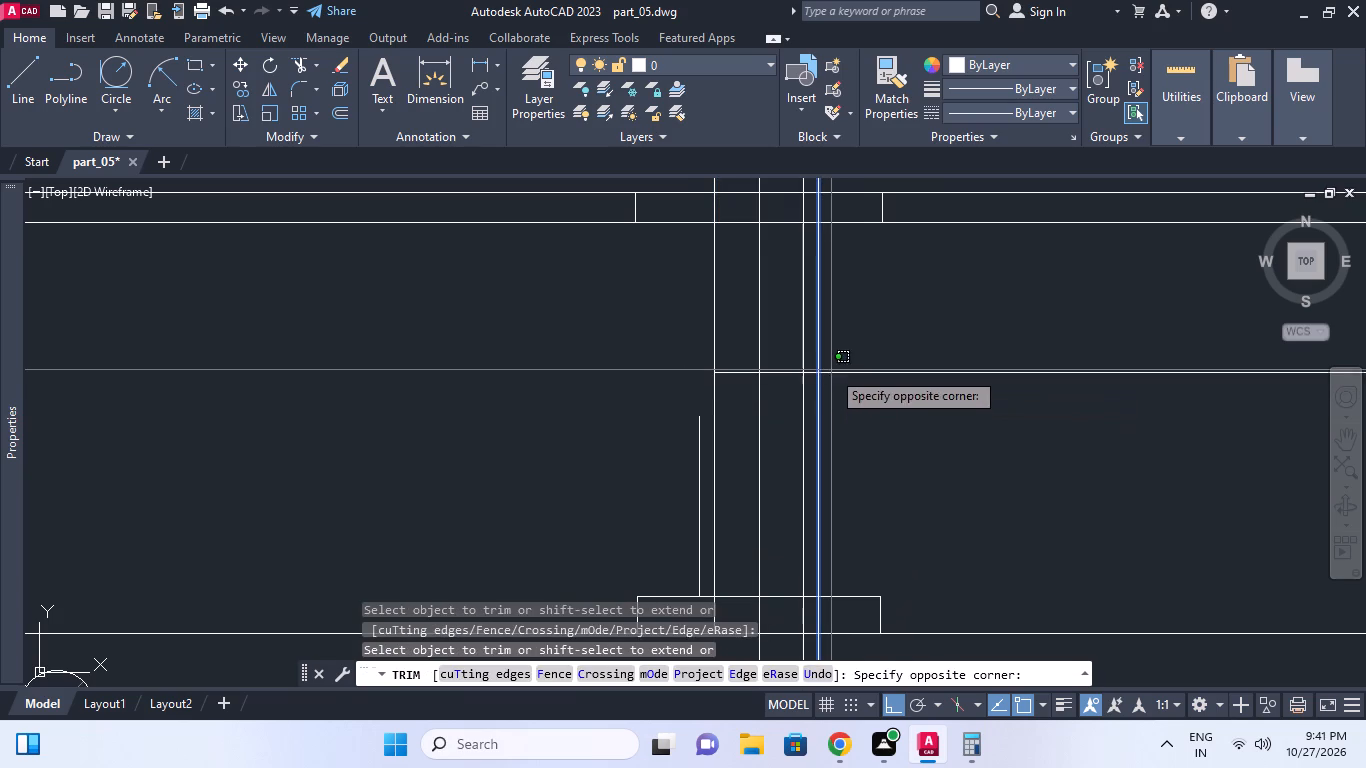
{"action": "left_click", "coordinate": [830, 367]}
{"action": "key", "text": "Escape"}
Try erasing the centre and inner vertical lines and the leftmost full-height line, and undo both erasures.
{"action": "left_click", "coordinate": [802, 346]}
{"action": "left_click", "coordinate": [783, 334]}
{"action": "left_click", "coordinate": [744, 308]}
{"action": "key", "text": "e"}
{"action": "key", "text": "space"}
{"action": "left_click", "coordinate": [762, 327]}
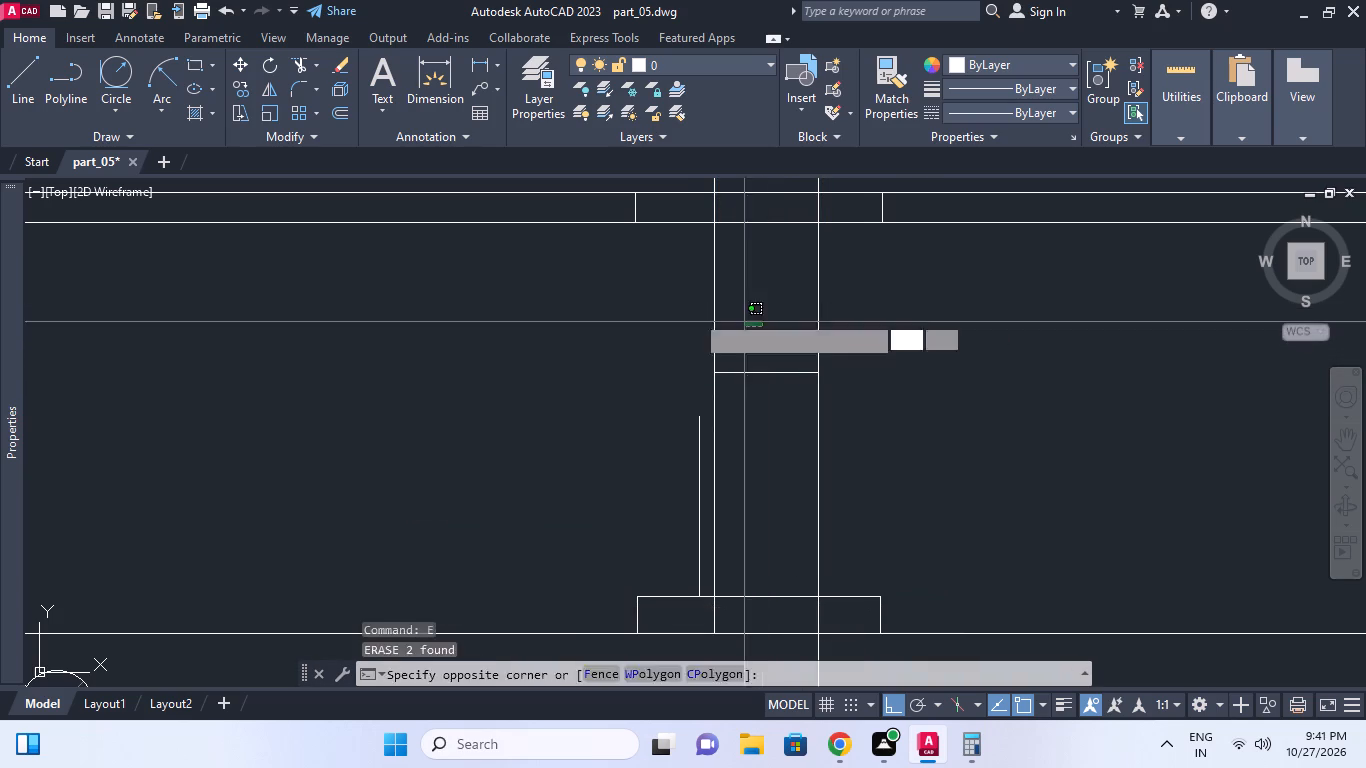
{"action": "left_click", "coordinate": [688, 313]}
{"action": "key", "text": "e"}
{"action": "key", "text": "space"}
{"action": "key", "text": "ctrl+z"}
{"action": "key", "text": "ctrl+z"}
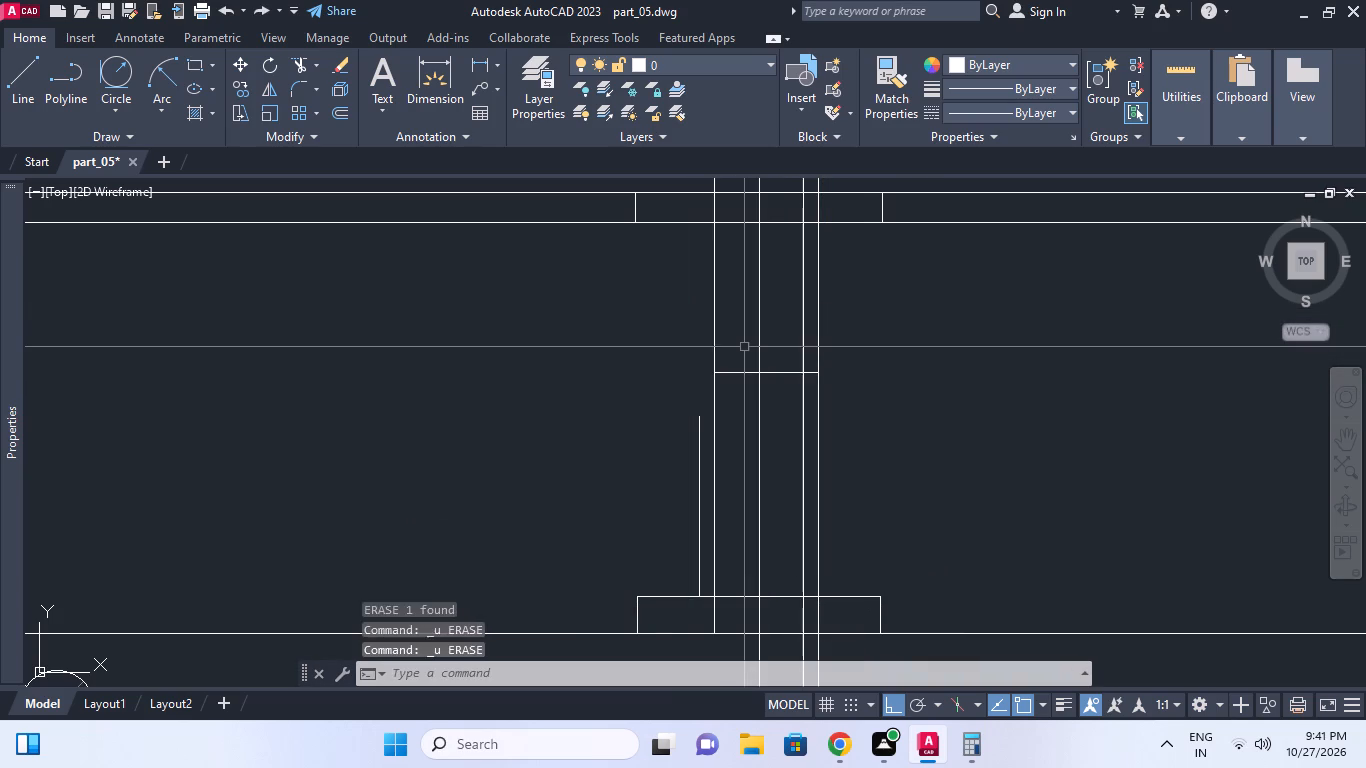
Trim the left vertical line and the two right vertical lines above the 70 offset line, keeping the centre line.
{"action": "key", "text": "Escape"}
{"action": "key", "text": "t"}
{"action": "key", "text": "r"}
{"action": "key", "text": "space"}
{"action": "left_click", "coordinate": [746, 373]}
{"action": "key", "text": "space"}
{"action": "left_click", "coordinate": [726, 347]}
{"action": "left_click", "coordinate": [695, 328]}
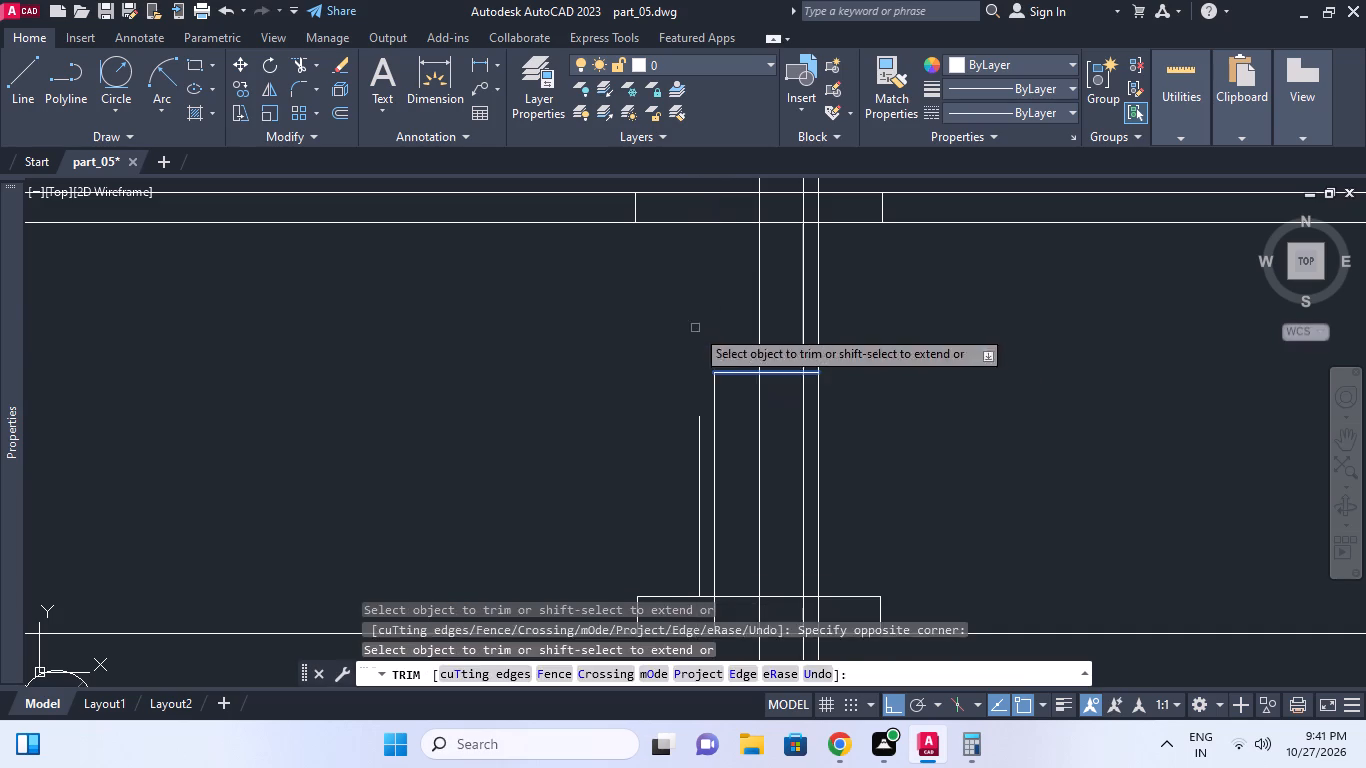
{"action": "key", "text": "space"}
{"action": "key", "text": "space"}
{"action": "left_click", "coordinate": [789, 375]}
{"action": "key", "text": "space"}
{"action": "left_click", "coordinate": [843, 350]}
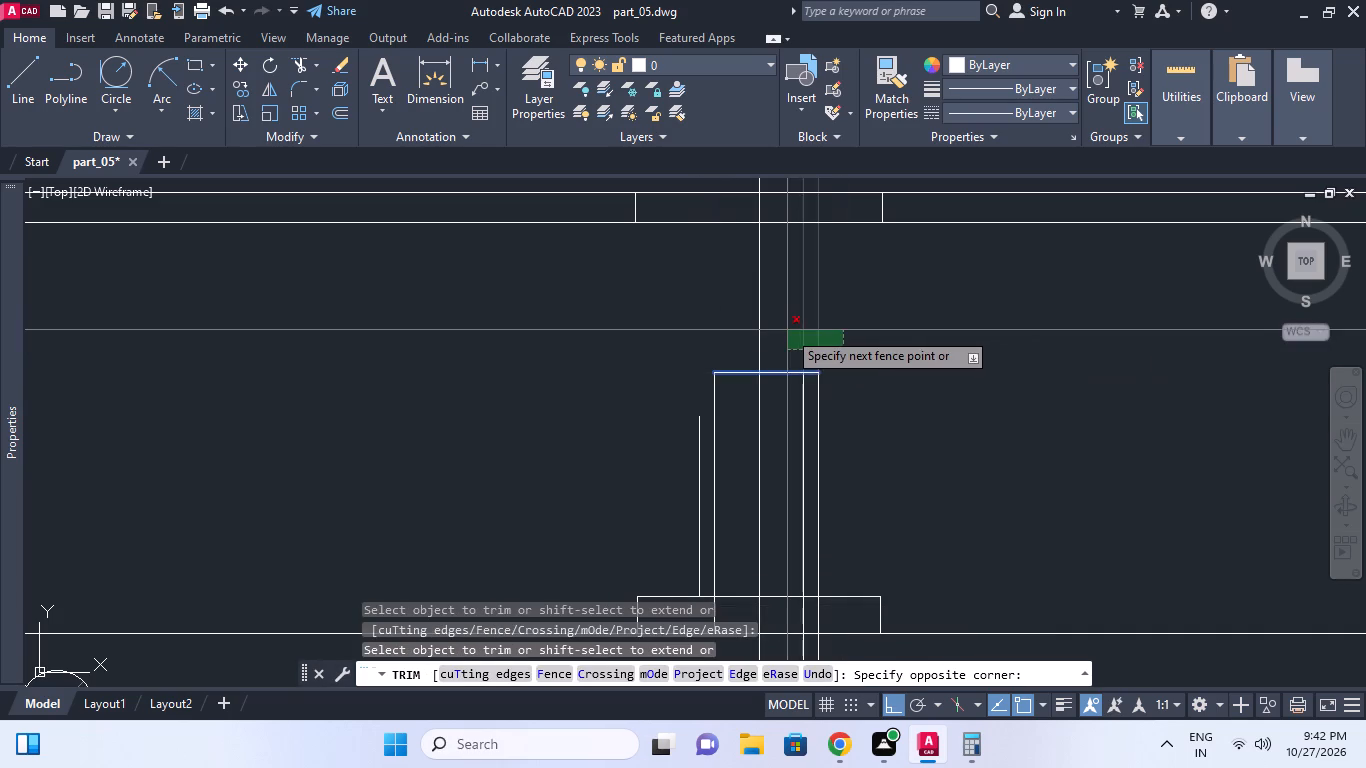
{"action": "left_click", "coordinate": [787, 330]}
{"action": "right_click", "coordinate": [895, 341]}
{"action": "left_click", "coordinate": [938, 343]}
{"action": "left_click", "coordinate": [930, 369]}
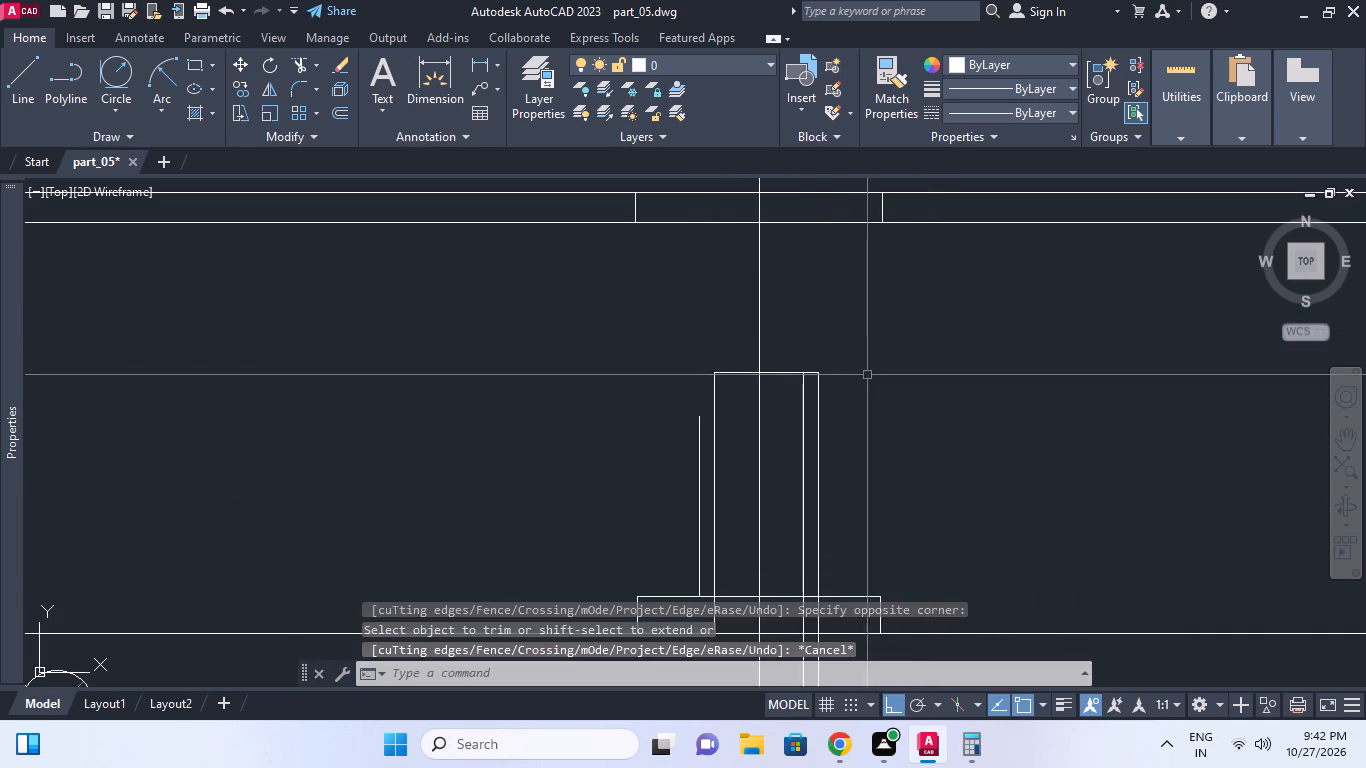
Trim the inner right vertical line below the horizontal construction line at the bottom flange's base.
{"action": "key", "text": "Escape"}
{"action": "scroll", "coordinate": [864, 375], "scroll_direction": "down", "scroll_amount": 1}
{"action": "middle_click_drag", "start_coordinate": [864, 373], "coordinate": [853, 344]}
{"action": "key", "text": "Escape"}
{"action": "middle_click_drag", "start_coordinate": [848, 450], "coordinate": [848, 413]}
{"action": "key", "text": "Escape"}
{"action": "scroll", "coordinate": [814, 482], "scroll_direction": "up", "scroll_amount": 1}
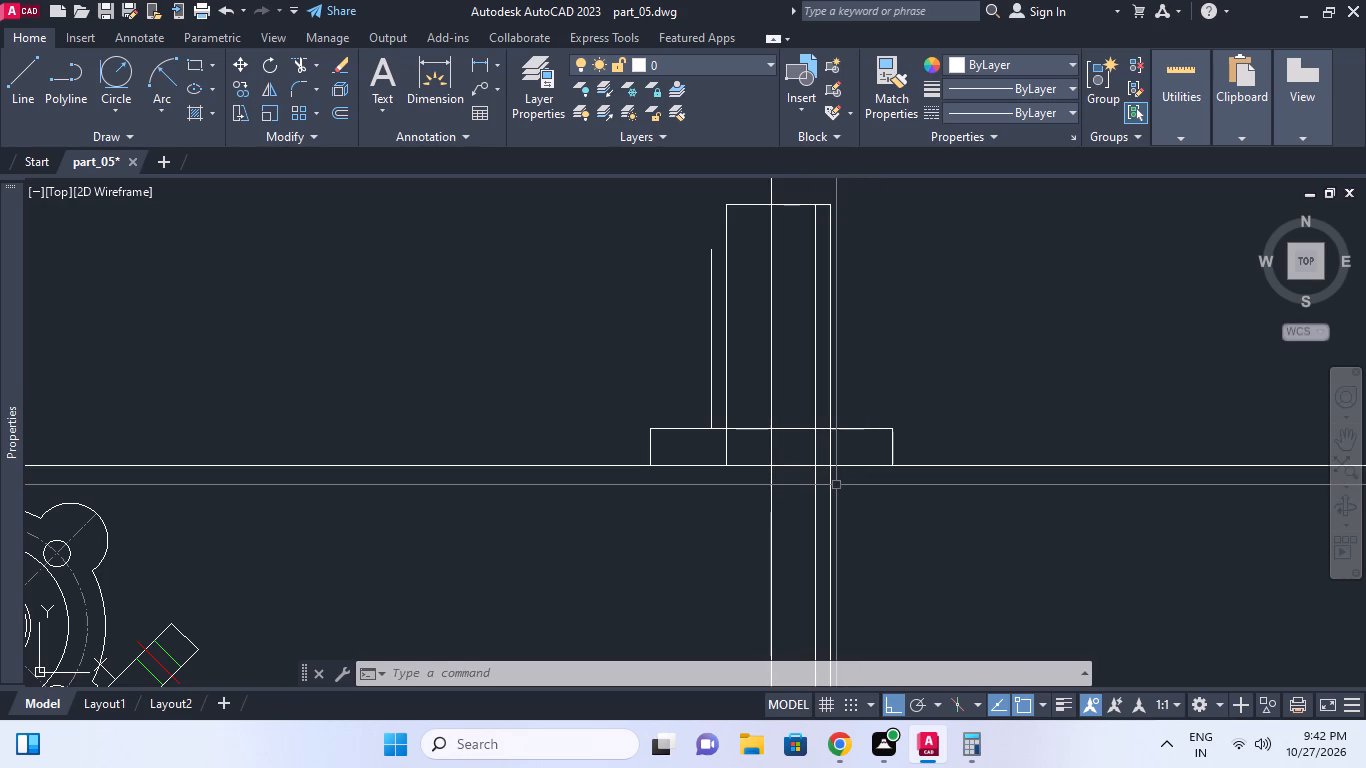
{"action": "key", "text": "Escape"}
{"action": "middle_click", "coordinate": [828, 474]}
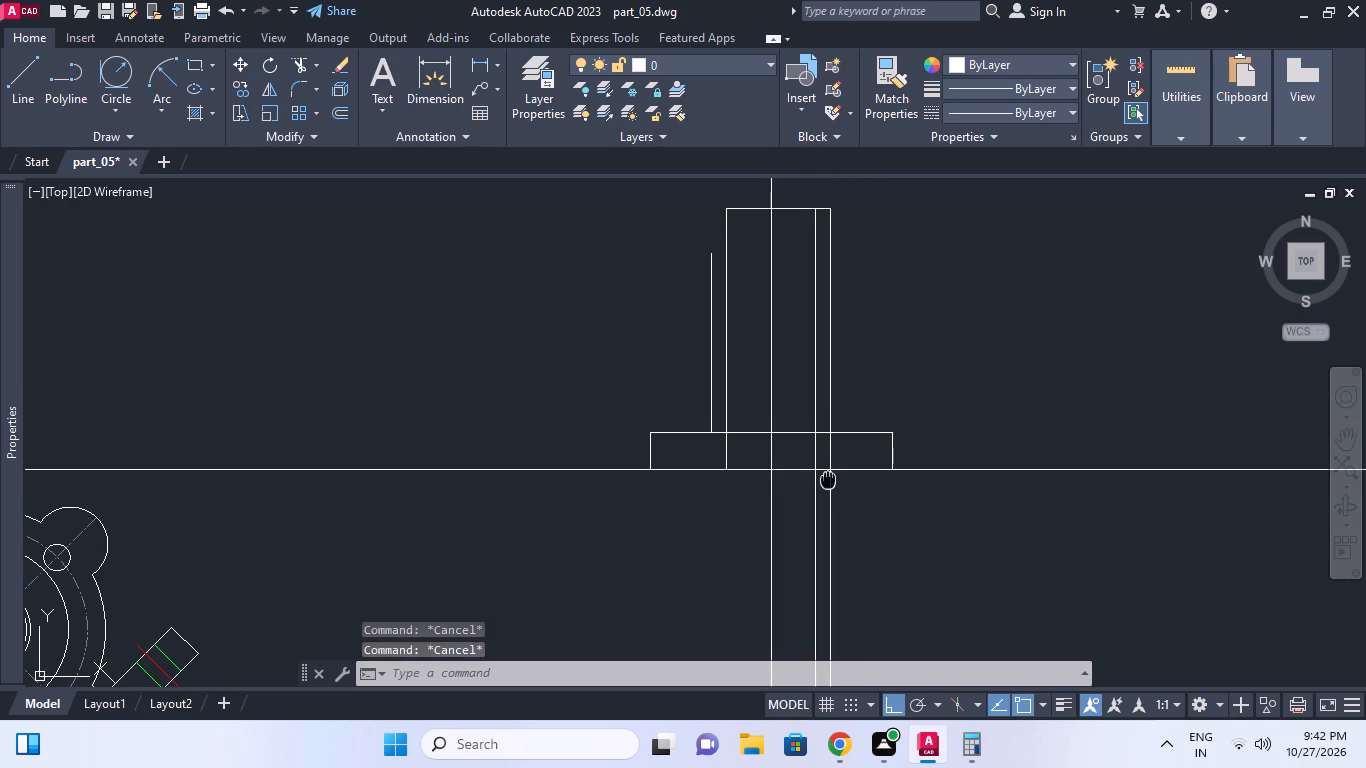
{"action": "key", "text": "t"}
{"action": "key", "text": "r"}
{"action": "key", "text": "space"}
{"action": "left_click", "coordinate": [823, 470]}
{"action": "key", "text": "space"}
{"action": "left_click", "coordinate": [823, 489]}
{"action": "left_click", "coordinate": [800, 488]}
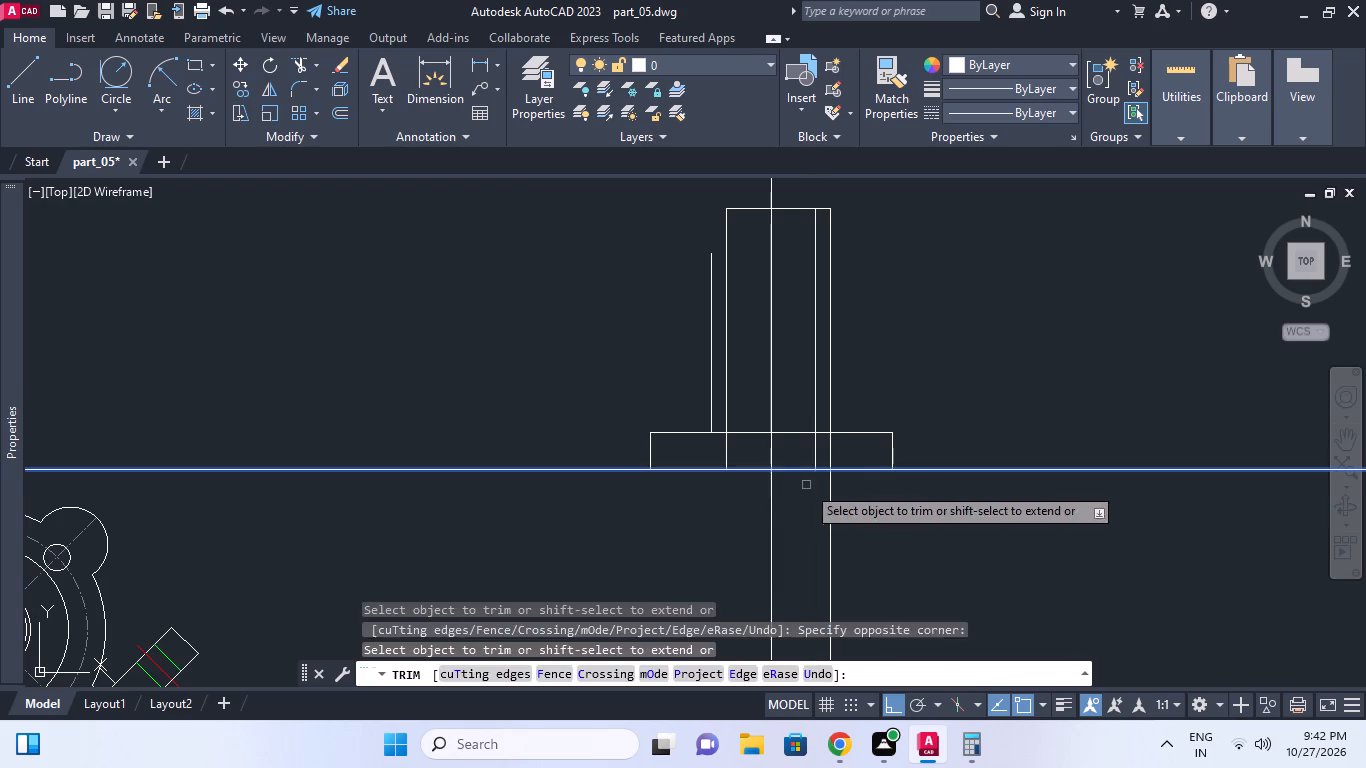
{"action": "key", "text": "Escape"}
Offset the horizontal construction line at the bottom flange's base upward by 90.
{"action": "middle_click", "coordinate": [826, 479]}
{"action": "key", "text": "Escape"}
{"action": "scroll", "coordinate": [789, 501], "scroll_direction": "down", "scroll_amount": 1}
{"action": "middle_click", "coordinate": [789, 501]}
{"action": "key", "text": "Escape"}
{"action": "middle_click_drag", "start_coordinate": [829, 480], "coordinate": [831, 496]}
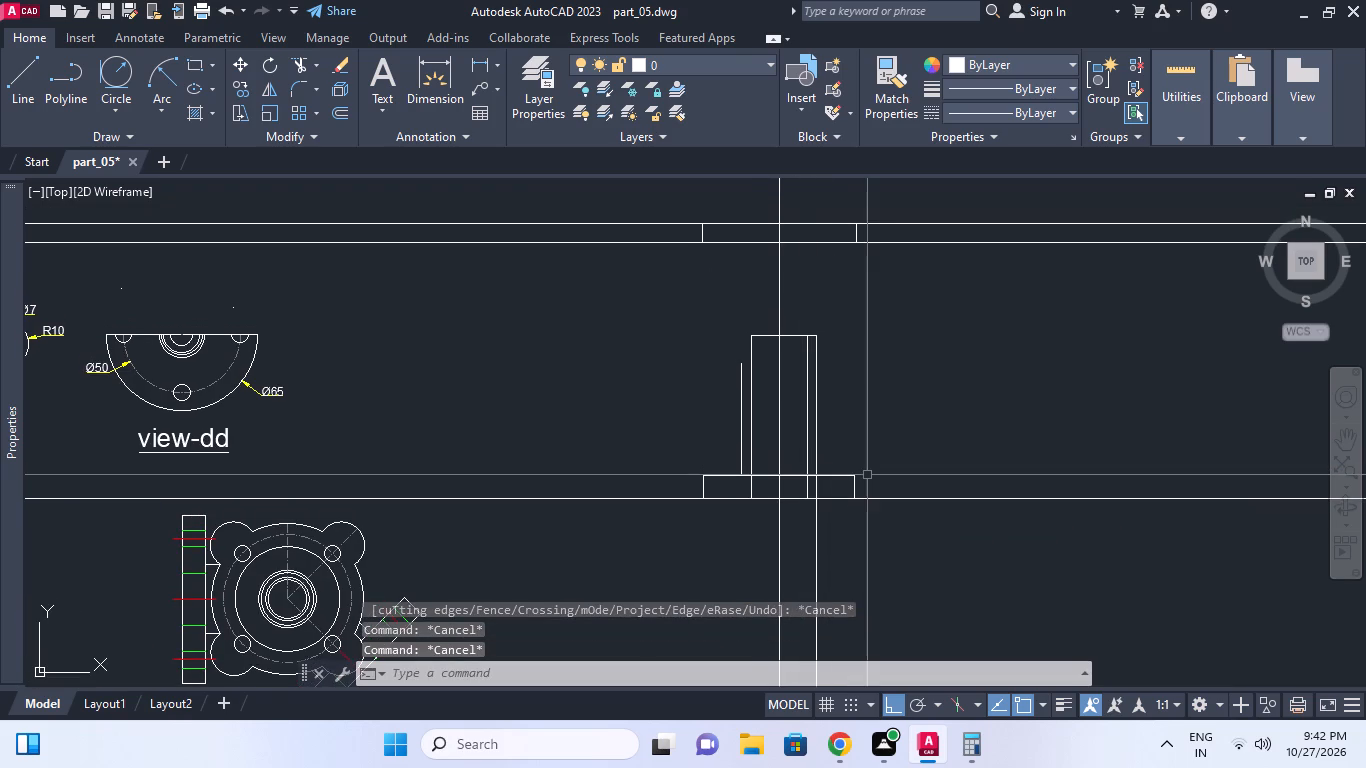
{"action": "type", "text": "o 90"}
{"action": "key", "text": "space"}
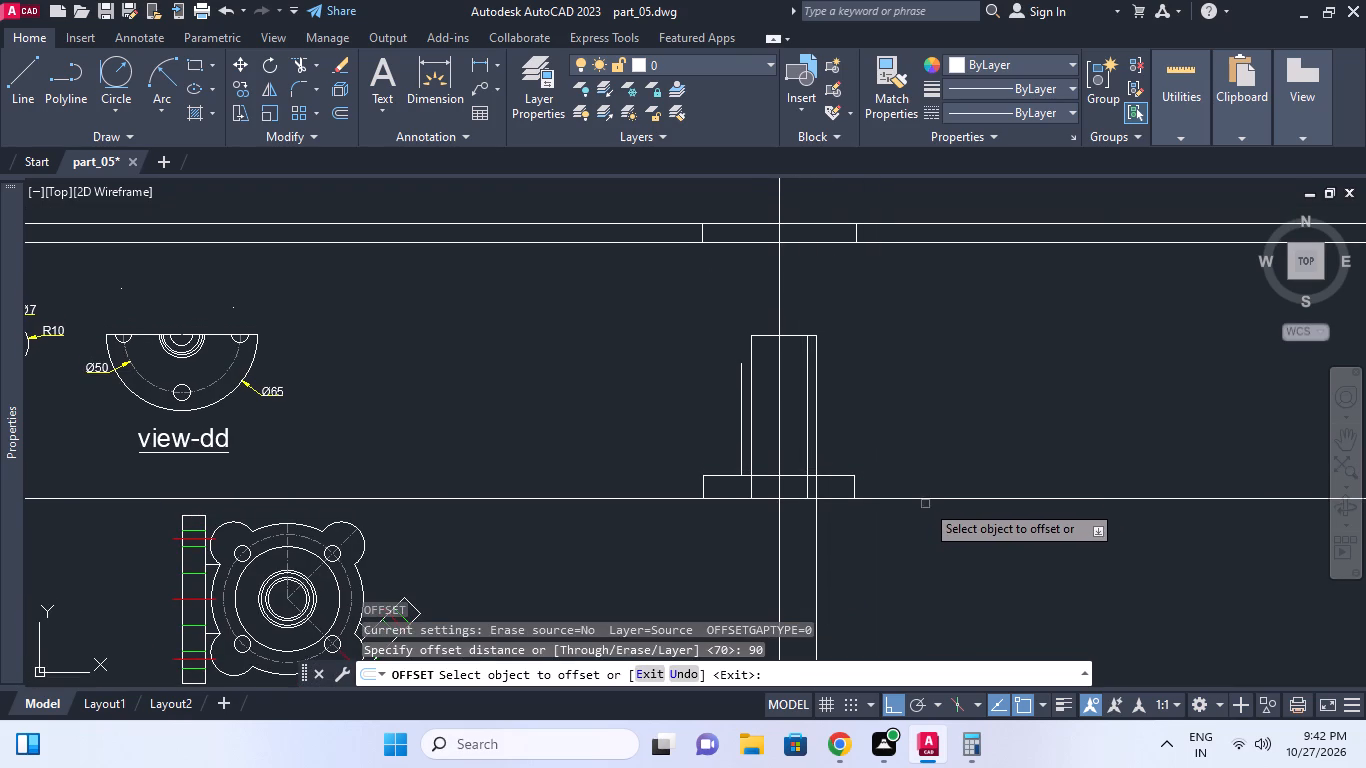
{"action": "left_click", "coordinate": [925, 501]}
{"action": "left_click", "coordinate": [919, 436]}
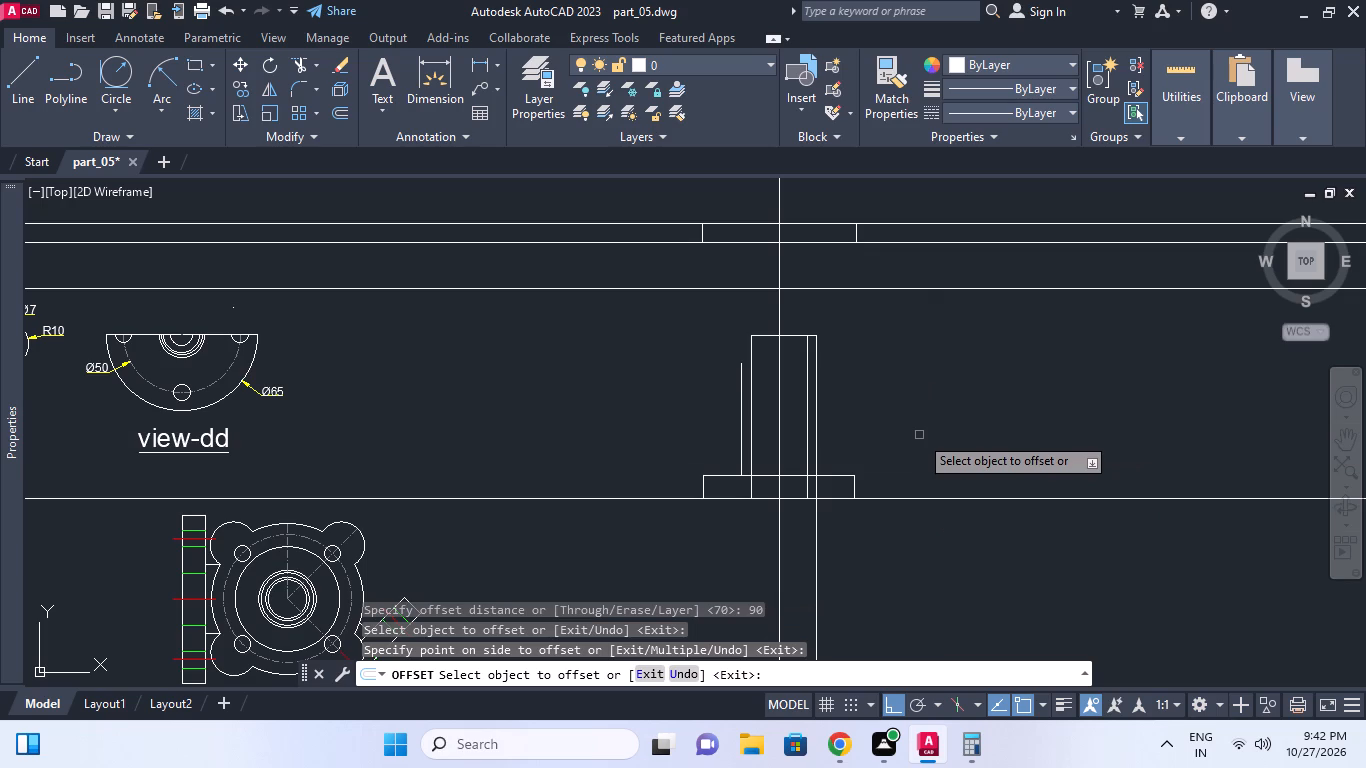
{"action": "key", "text": "Escape"}
Offset the horizontal line at height 90 downward by 58.
{"action": "key", "text": "o"}
{"action": "key", "text": "space"}
{"action": "type", "text": "58"}
{"action": "key", "text": "space"}
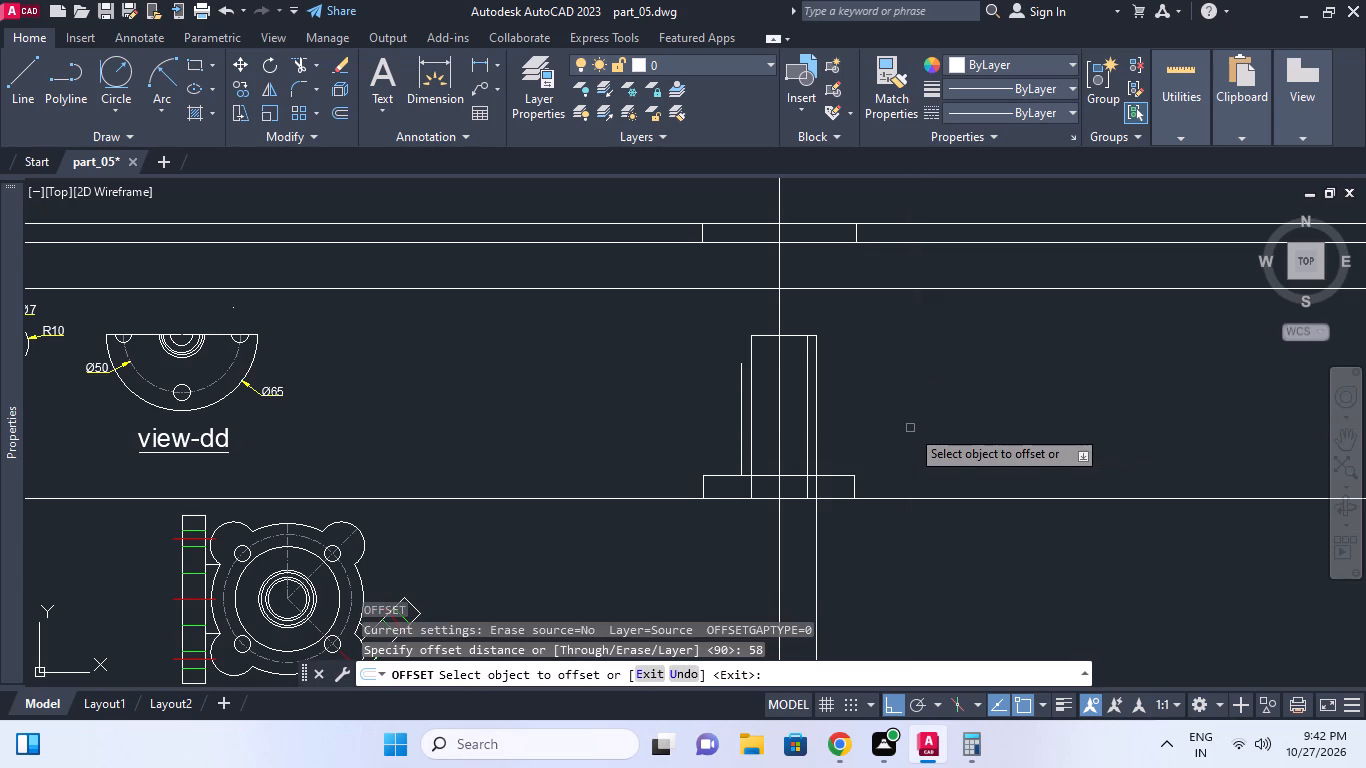
{"action": "left_click", "coordinate": [928, 290]}
{"action": "left_click", "coordinate": [921, 339]}
{"action": "key", "text": "Escape"}
Erase the horizontal construction line at height 90.
{"action": "left_click", "coordinate": [937, 303]}
{"action": "left_click", "coordinate": [912, 278]}
{"action": "key", "text": "e"}
{"action": "key", "text": "space"}
{"action": "key", "text": "Escape"}
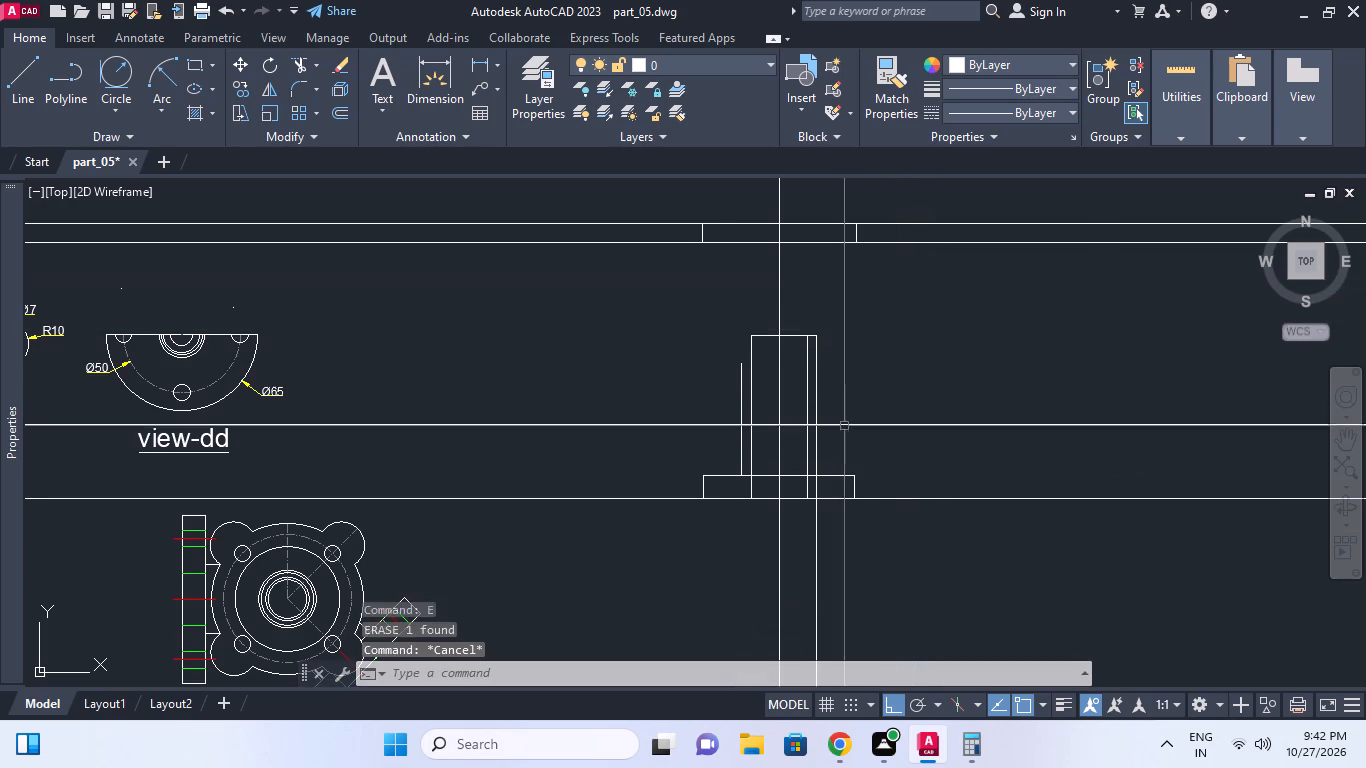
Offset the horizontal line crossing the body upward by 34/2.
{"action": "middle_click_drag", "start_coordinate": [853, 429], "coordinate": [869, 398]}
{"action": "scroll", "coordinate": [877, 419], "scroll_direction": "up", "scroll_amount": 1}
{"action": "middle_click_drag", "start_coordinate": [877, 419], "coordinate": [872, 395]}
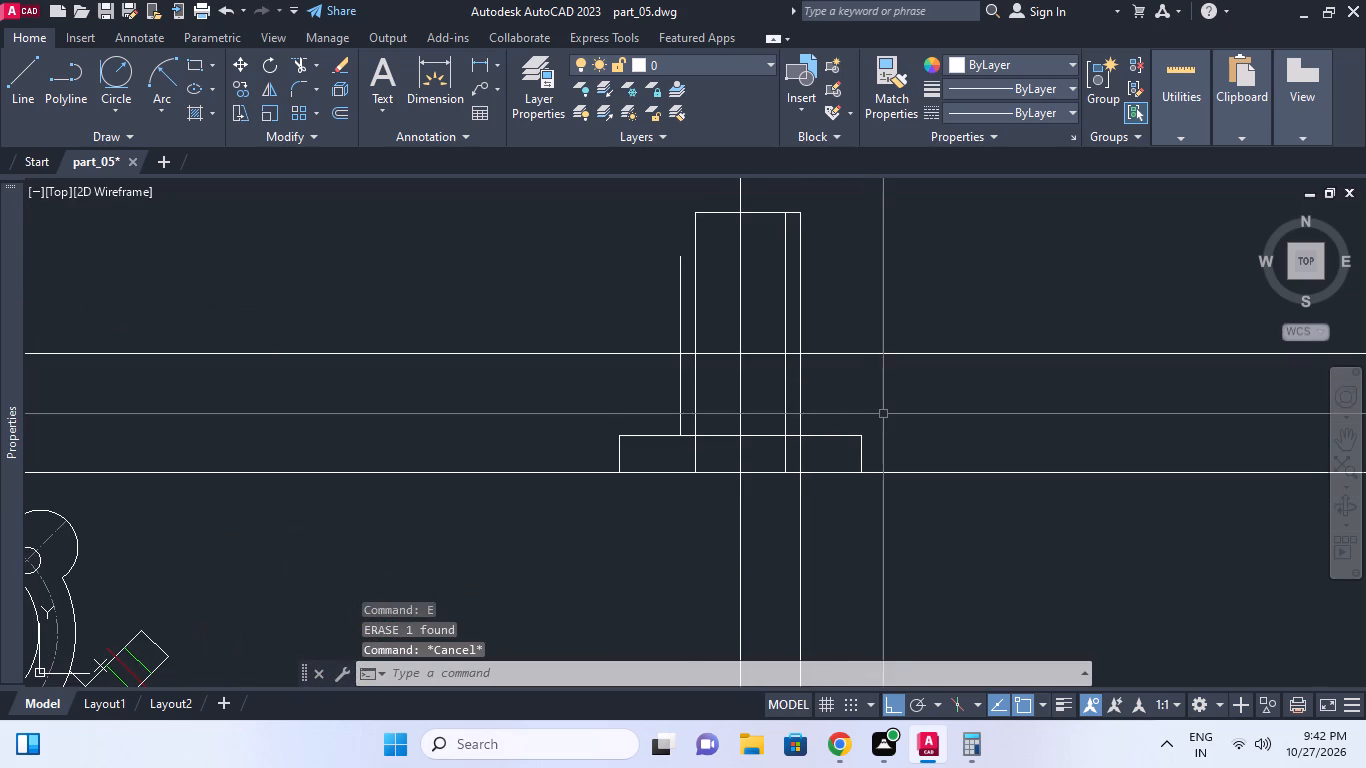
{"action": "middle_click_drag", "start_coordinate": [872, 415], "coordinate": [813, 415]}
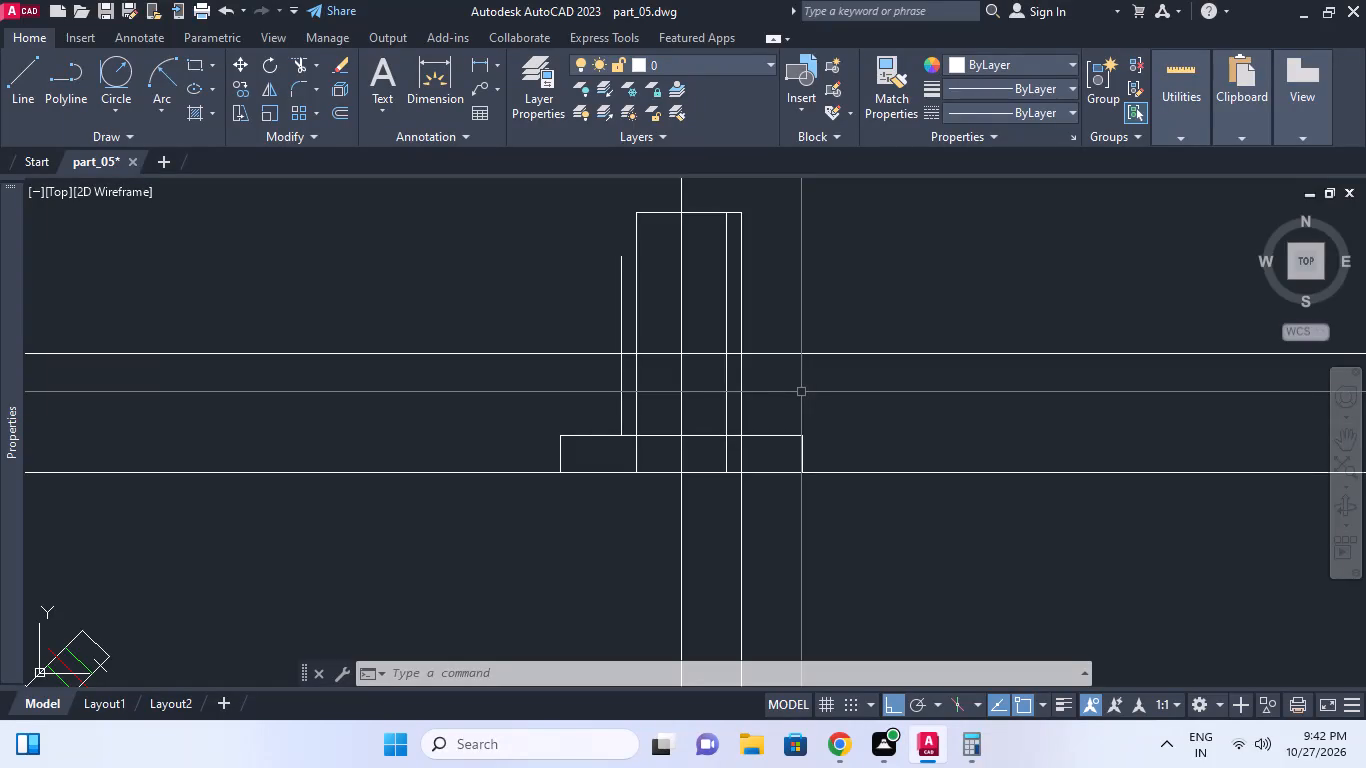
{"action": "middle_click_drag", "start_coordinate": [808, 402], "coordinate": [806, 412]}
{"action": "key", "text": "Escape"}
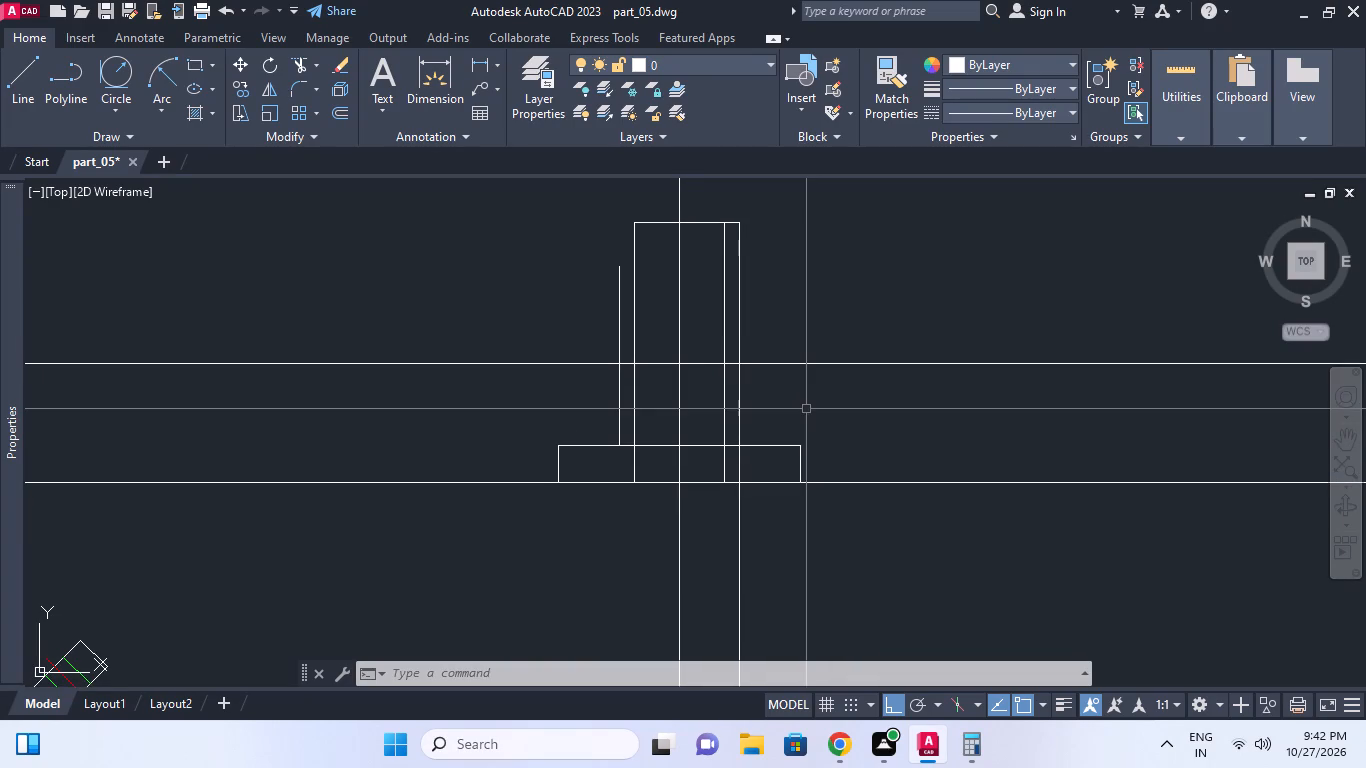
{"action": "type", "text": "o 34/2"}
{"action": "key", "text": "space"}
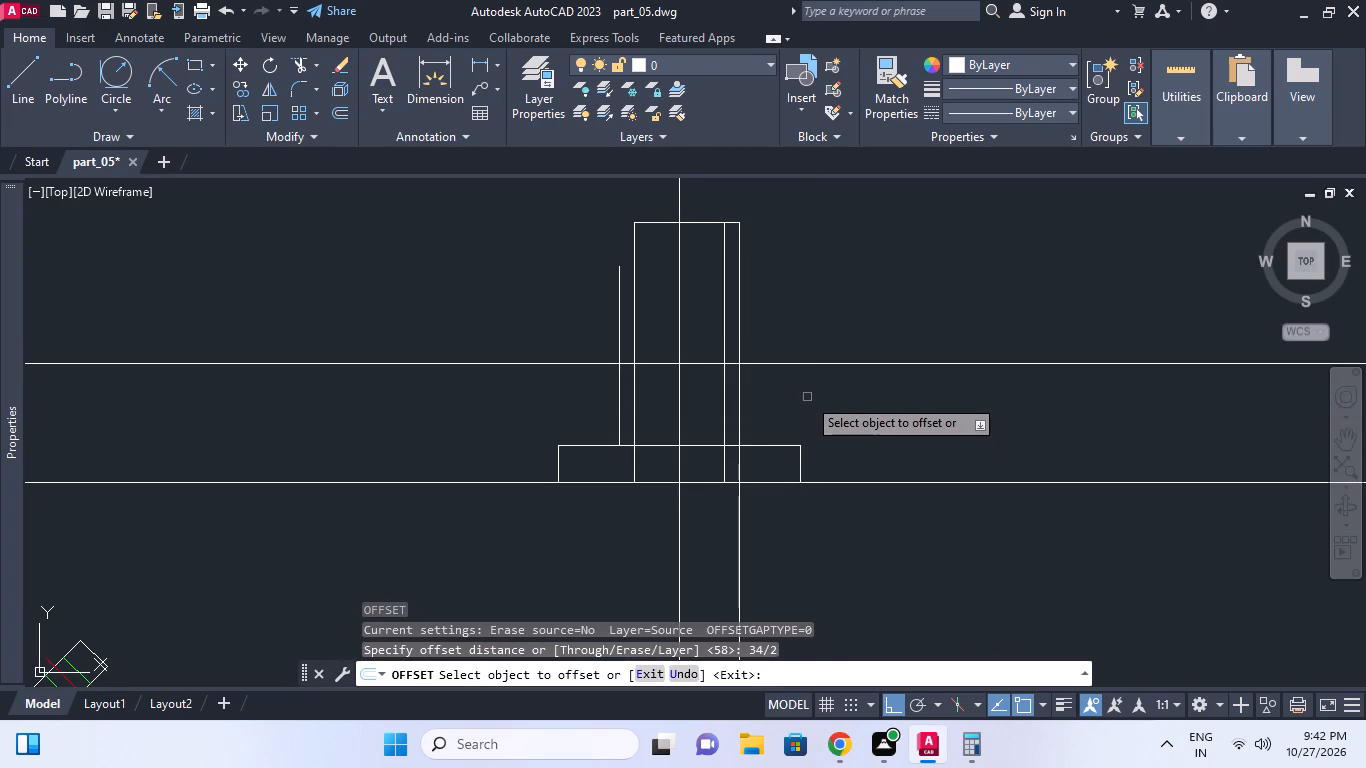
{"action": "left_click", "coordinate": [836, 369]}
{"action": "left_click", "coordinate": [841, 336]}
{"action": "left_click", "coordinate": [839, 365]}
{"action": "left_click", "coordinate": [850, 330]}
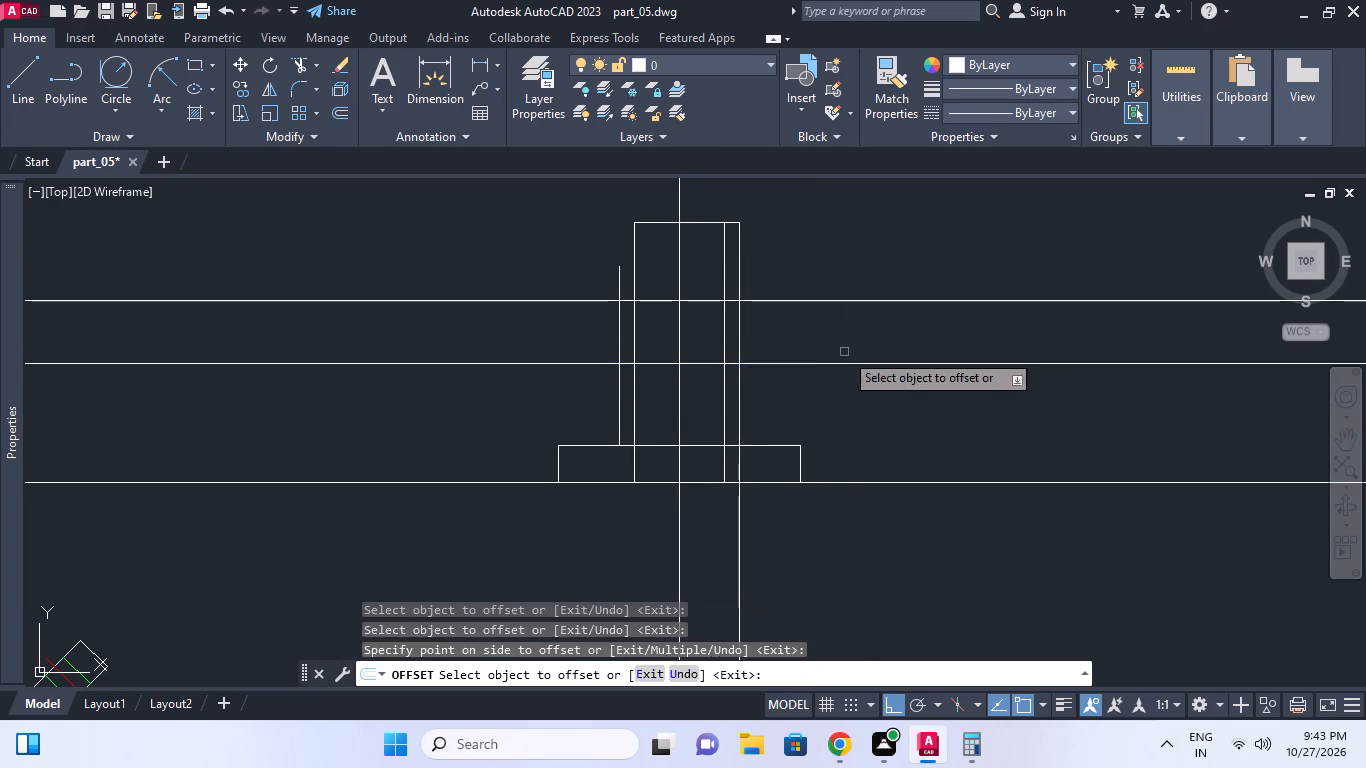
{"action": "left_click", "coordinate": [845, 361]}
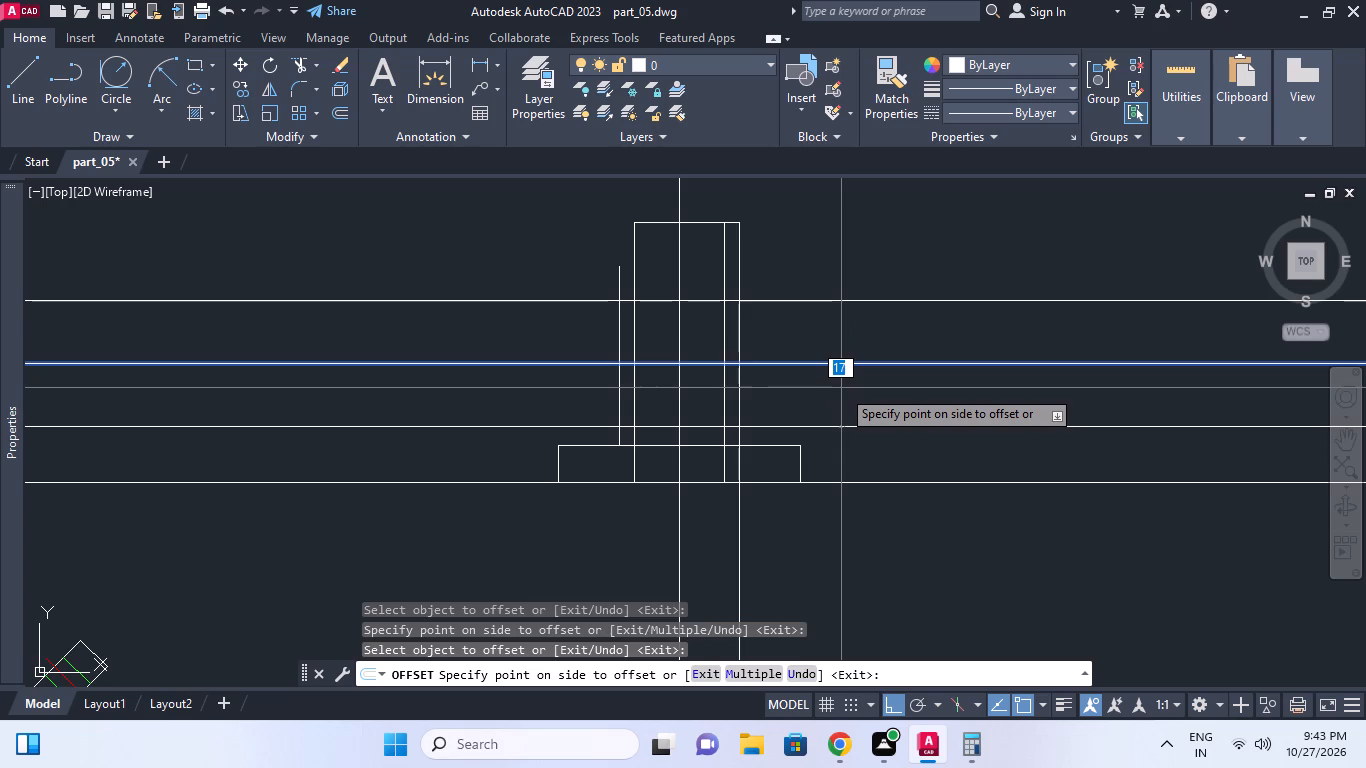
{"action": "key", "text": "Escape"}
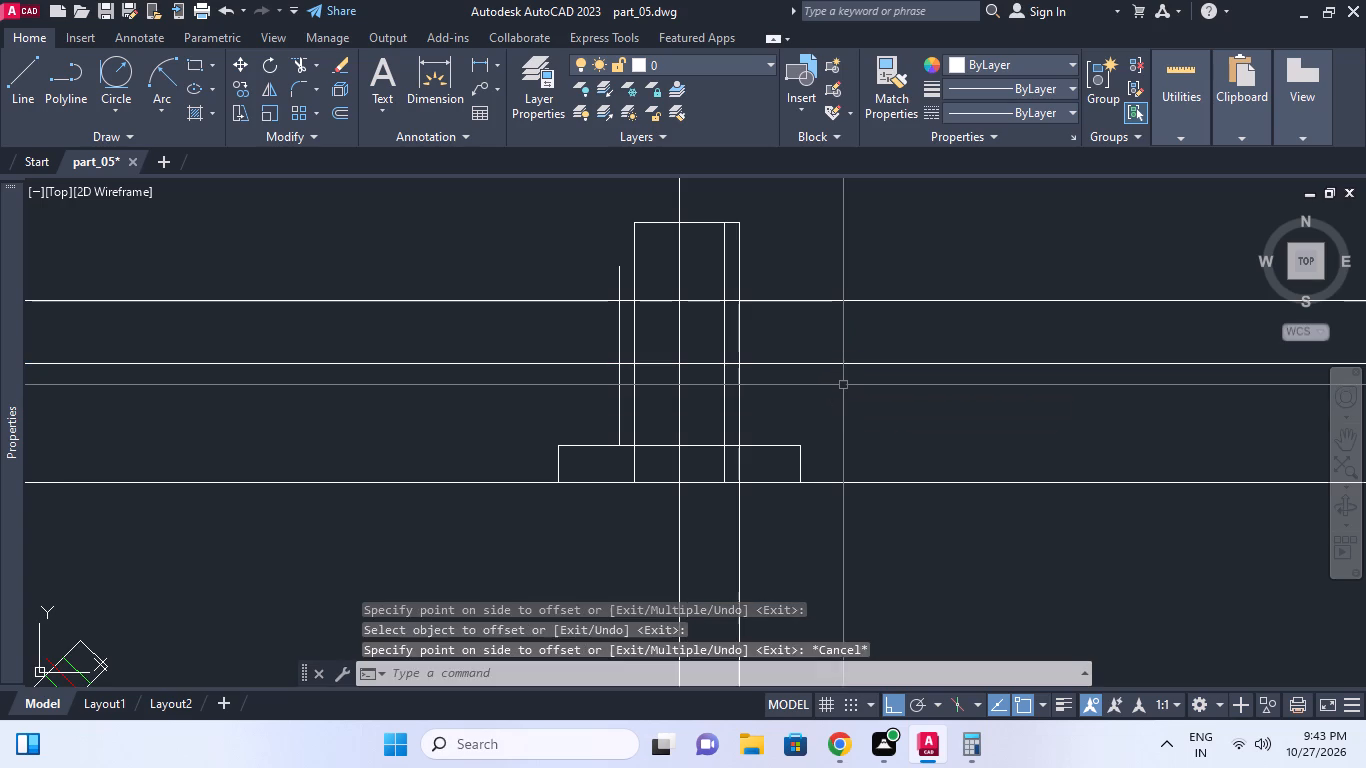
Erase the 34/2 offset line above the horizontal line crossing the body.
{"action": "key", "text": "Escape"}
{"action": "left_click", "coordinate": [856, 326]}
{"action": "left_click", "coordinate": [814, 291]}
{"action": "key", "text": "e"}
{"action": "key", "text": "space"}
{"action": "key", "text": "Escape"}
Offset the horizontal line crossing the body by 18/2 both upward and downward.
{"action": "type", "text": "o"}
{"action": "key", "text": "space"}
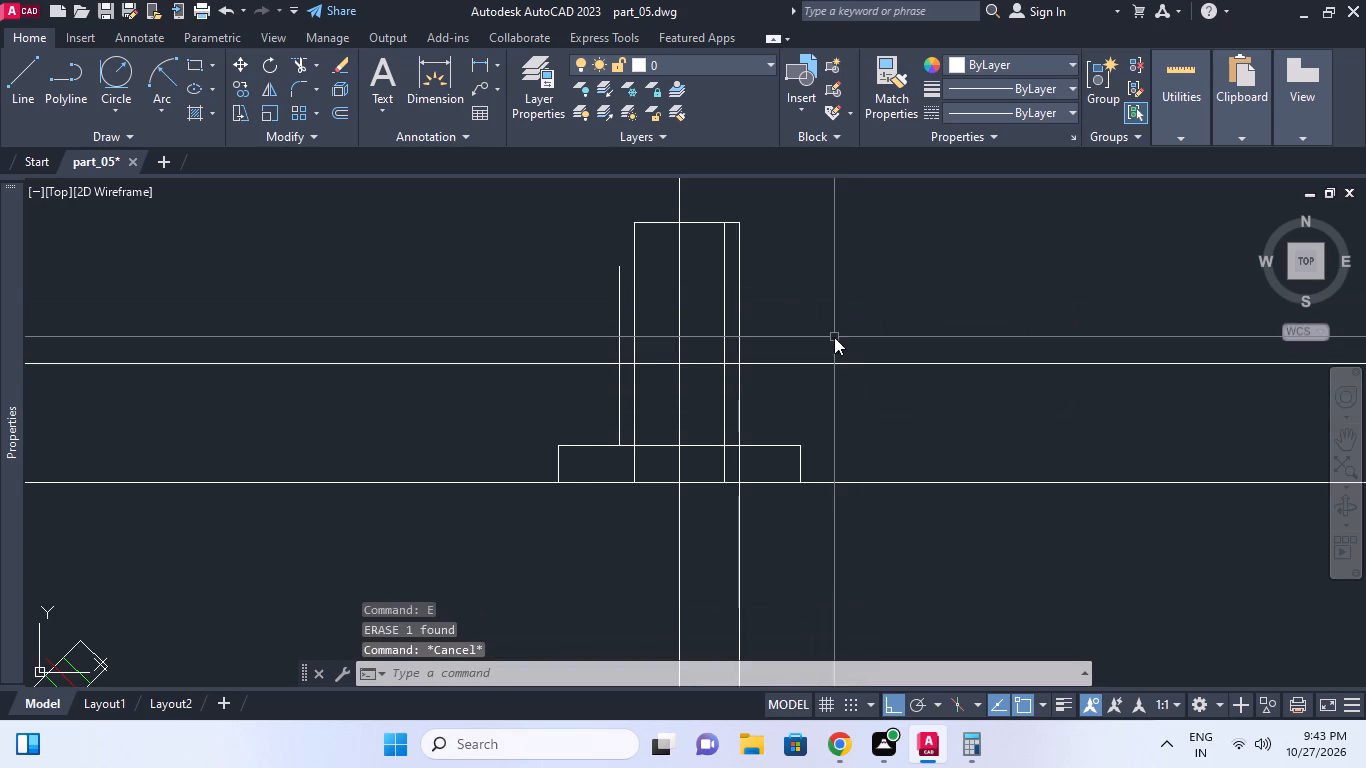
{"action": "type", "text": "18/2"}
{"action": "key", "text": "space"}
{"action": "left_click", "coordinate": [865, 361]}
{"action": "left_click", "coordinate": [872, 344]}
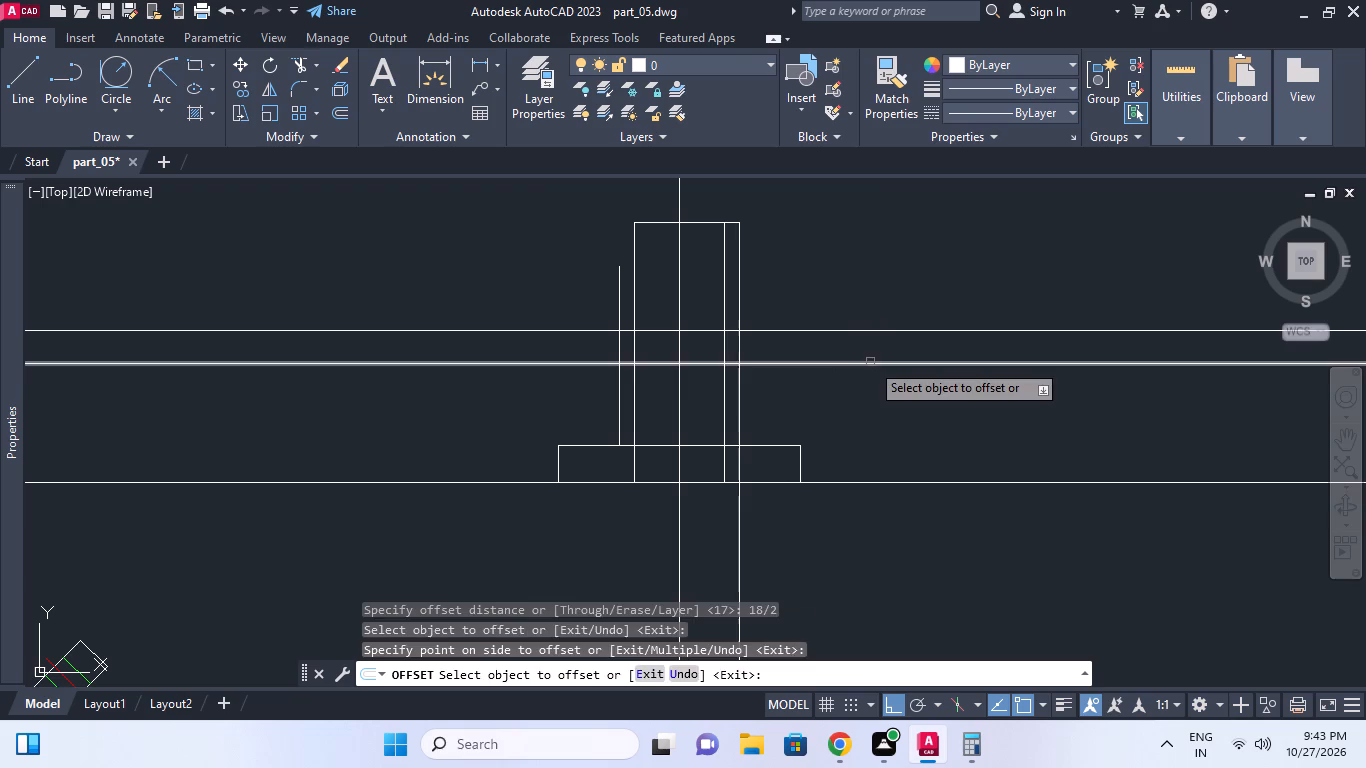
{"action": "double_click", "coordinate": [870, 362]}
{"action": "left_click", "coordinate": [843, 360]}
{"action": "left_click", "coordinate": [837, 379]}
{"action": "key", "text": "Escape"}
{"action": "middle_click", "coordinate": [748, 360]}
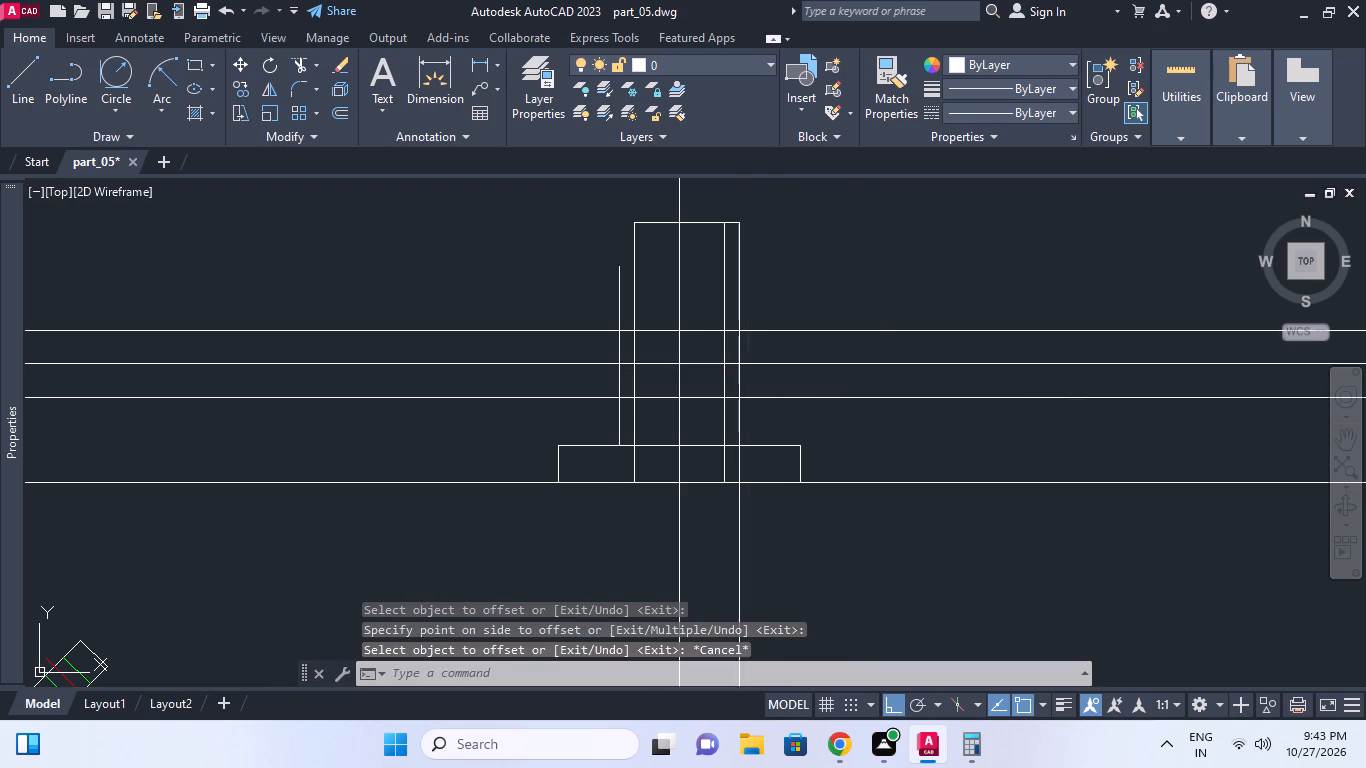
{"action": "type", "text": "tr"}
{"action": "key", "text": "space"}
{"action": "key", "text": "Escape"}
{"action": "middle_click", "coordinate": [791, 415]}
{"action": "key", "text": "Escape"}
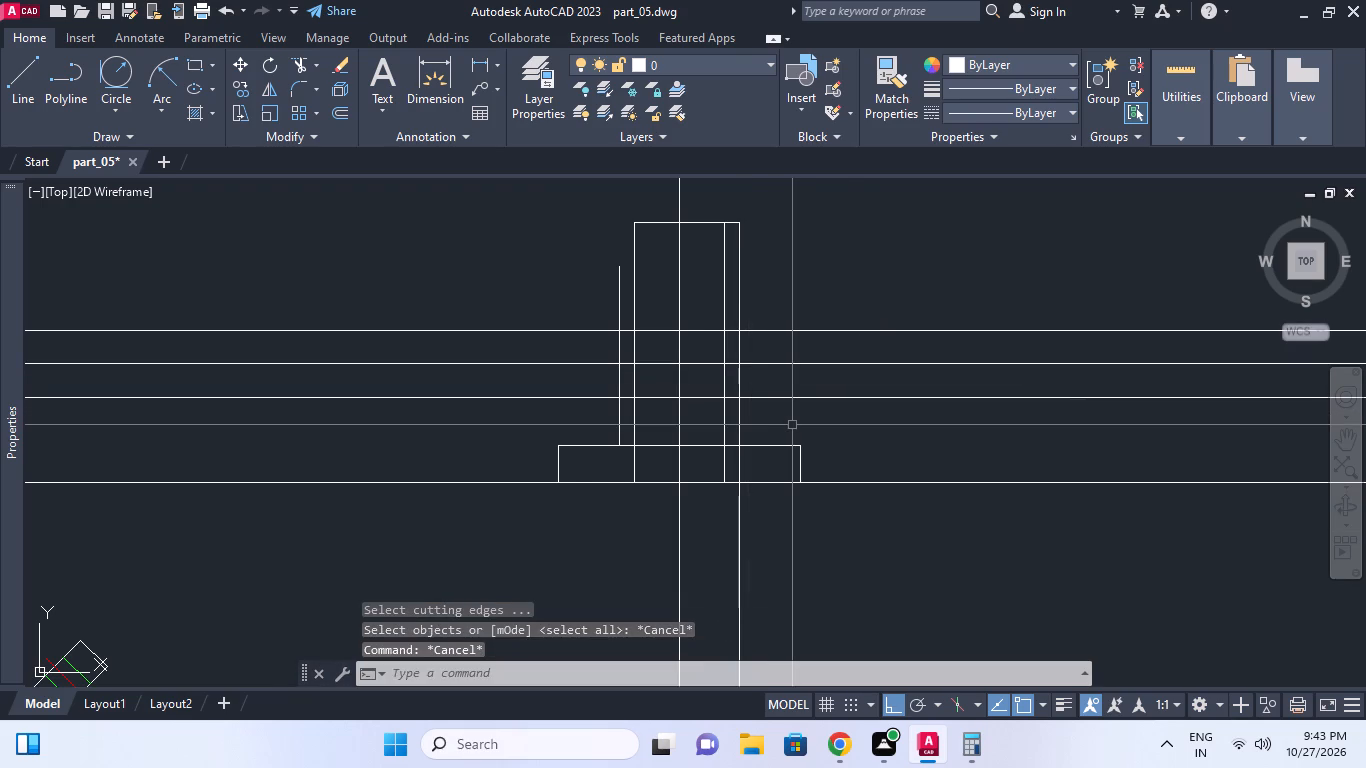
Offset the vertical centre line to the right by 45.
{"action": "key", "text": "o"}
{"action": "key", "text": "space"}
{"action": "type", "text": "45"}
{"action": "key", "text": "space"}
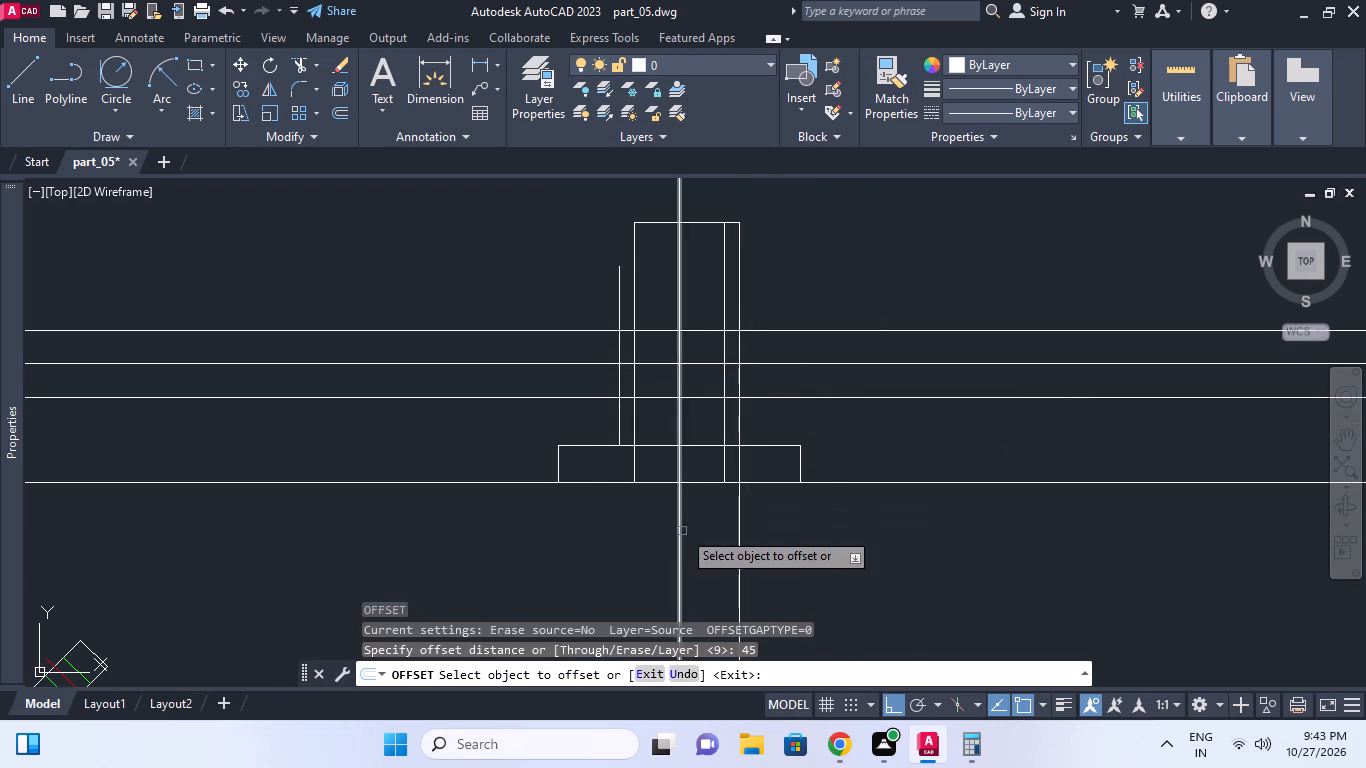
{"action": "left_click", "coordinate": [682, 530]}
{"action": "left_click", "coordinate": [721, 508]}
{"action": "key", "text": "Escape"}
Trim the upper and lower 18/2 offset lines beyond the vertical line 45 right of the centre line.
{"action": "middle_click", "coordinate": [774, 446]}
{"action": "type", "text": "tr"}
{"action": "key", "text": "space"}
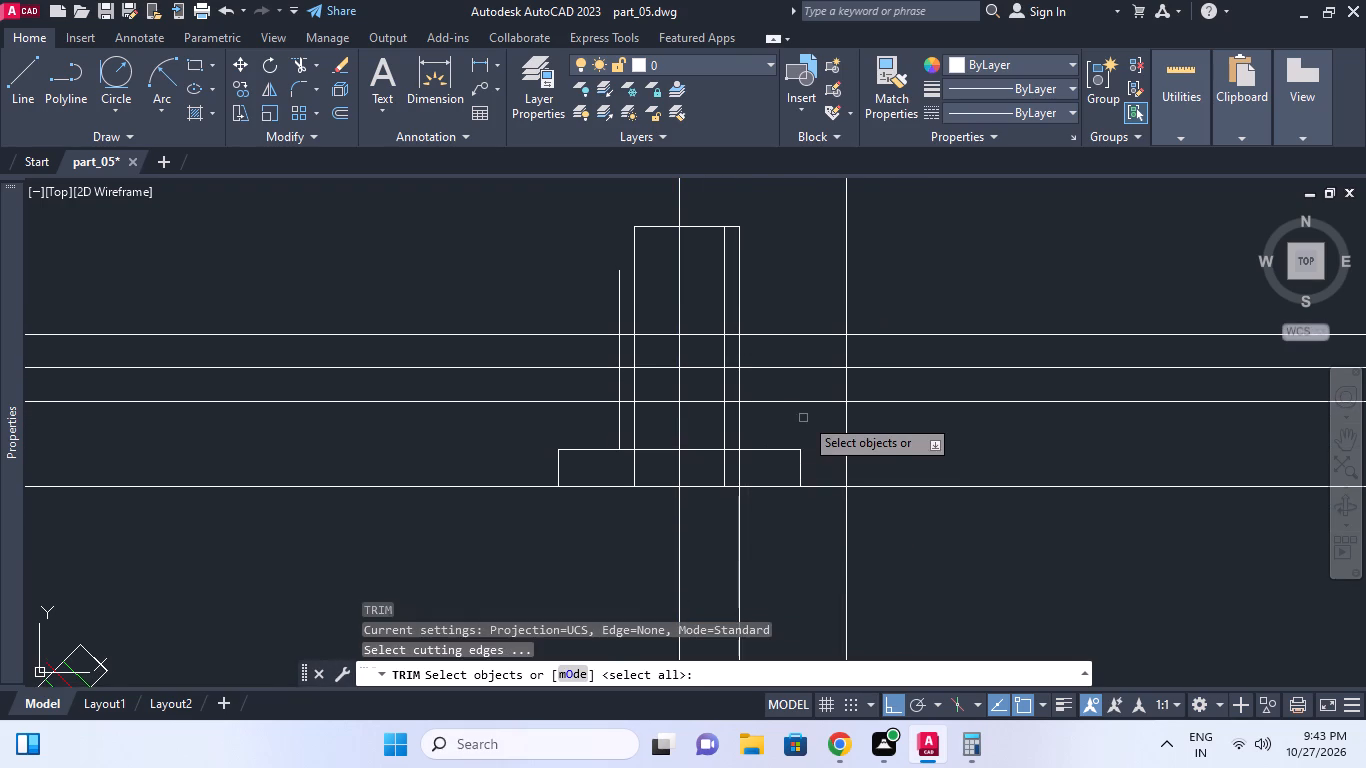
{"action": "left_click", "coordinate": [849, 394]}
{"action": "key", "text": "space"}
{"action": "left_click", "coordinate": [888, 421]}
{"action": "left_click", "coordinate": [878, 394]}
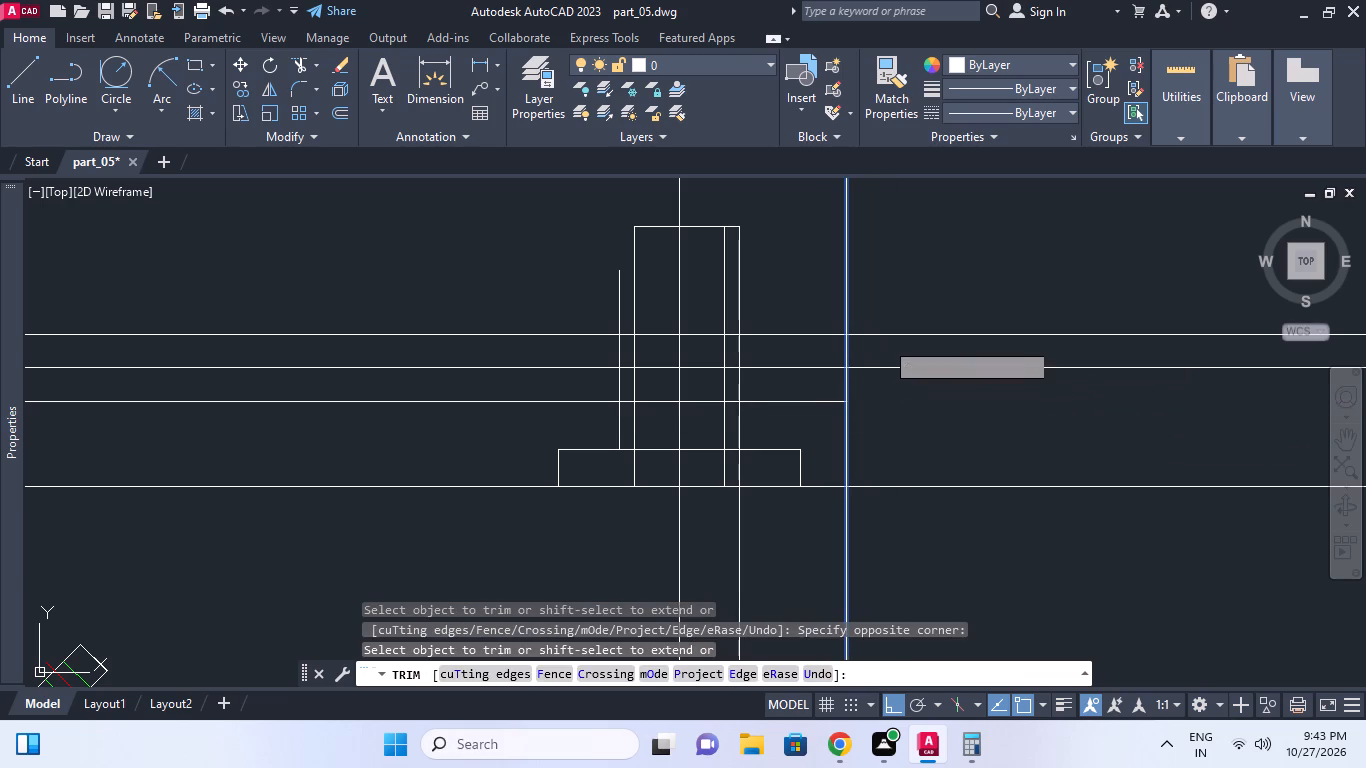
{"action": "left_click", "coordinate": [884, 340]}
{"action": "left_click", "coordinate": [868, 309]}
{"action": "key", "text": "Escape"}
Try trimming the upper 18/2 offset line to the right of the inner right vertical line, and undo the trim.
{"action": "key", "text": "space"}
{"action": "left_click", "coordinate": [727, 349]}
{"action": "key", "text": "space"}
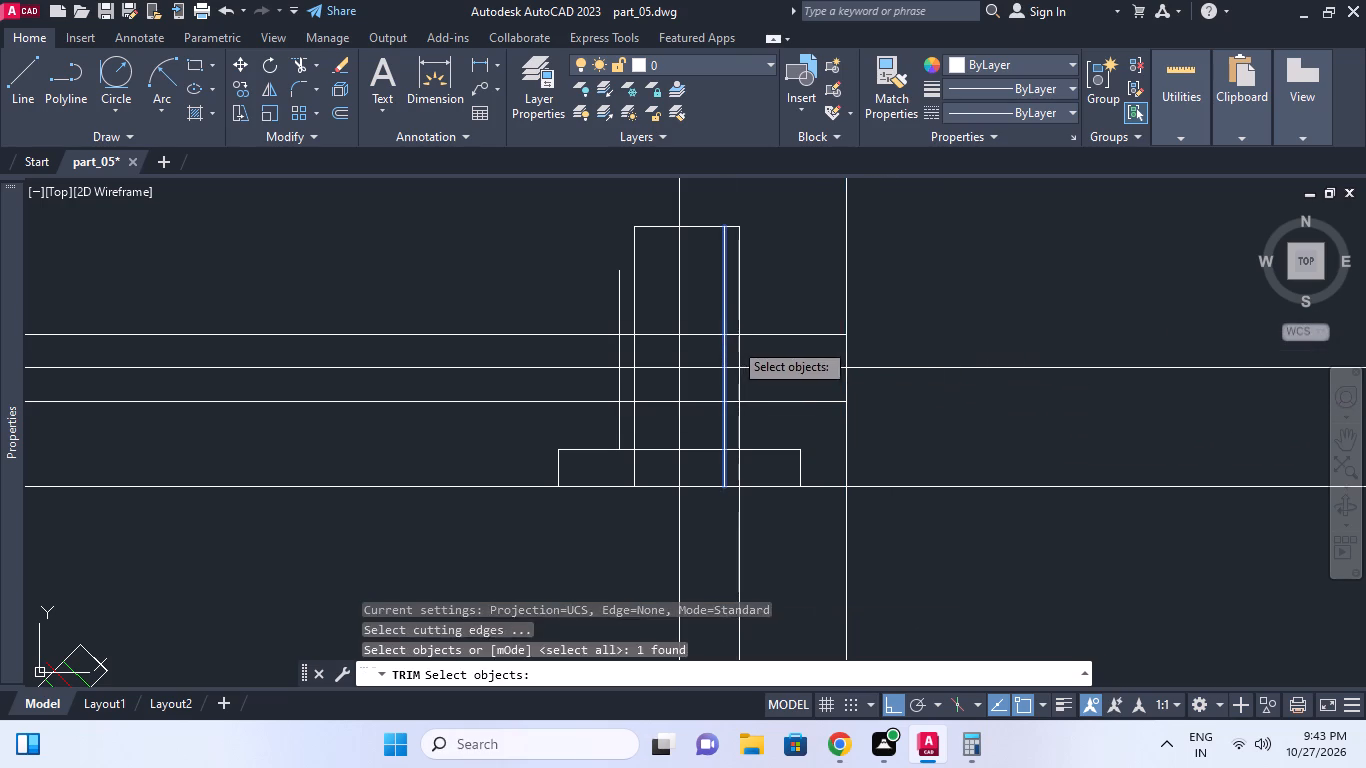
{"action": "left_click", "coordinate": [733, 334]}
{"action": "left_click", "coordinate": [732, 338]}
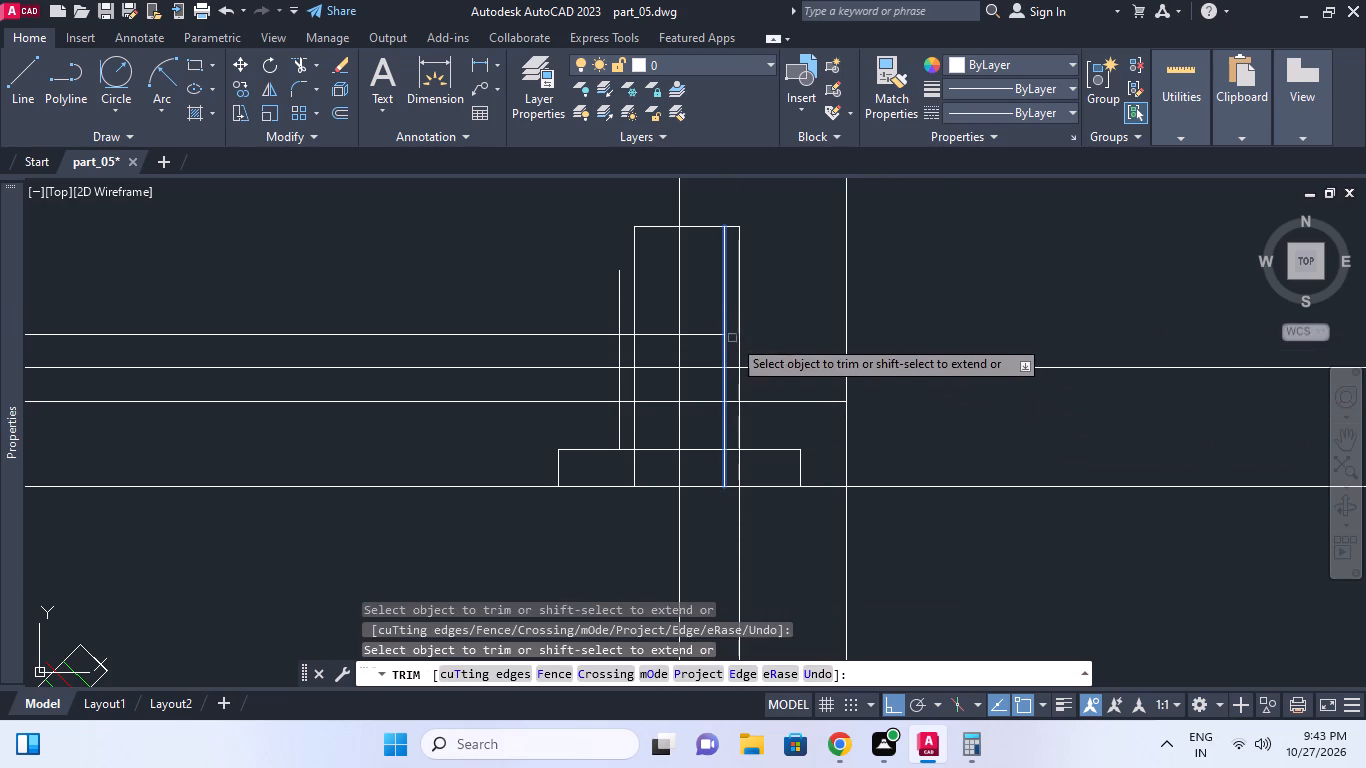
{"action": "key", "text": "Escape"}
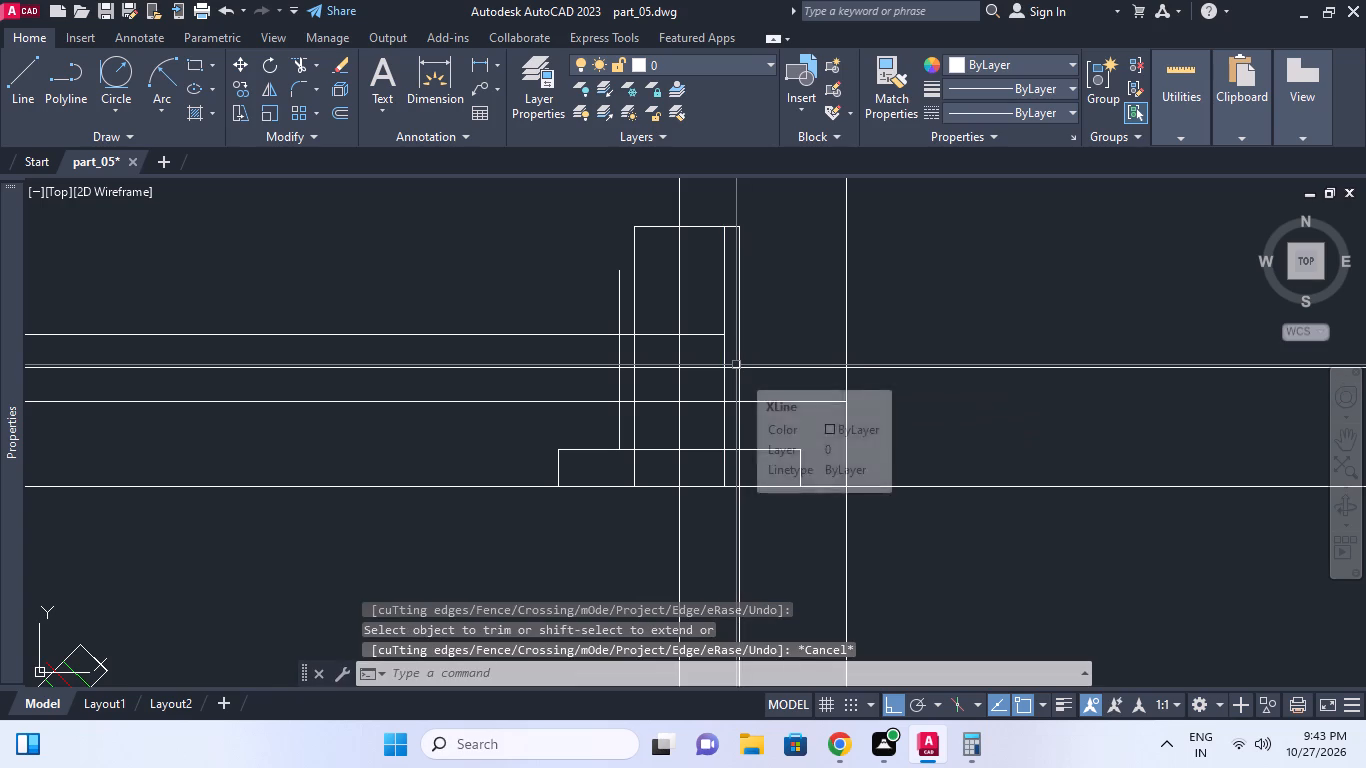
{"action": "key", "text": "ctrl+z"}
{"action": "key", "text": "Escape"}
Trim the upper 18/2 offset line to the right of the body's inner right vertical line.
{"action": "type", "text": "tr"}
{"action": "key", "text": "space"}
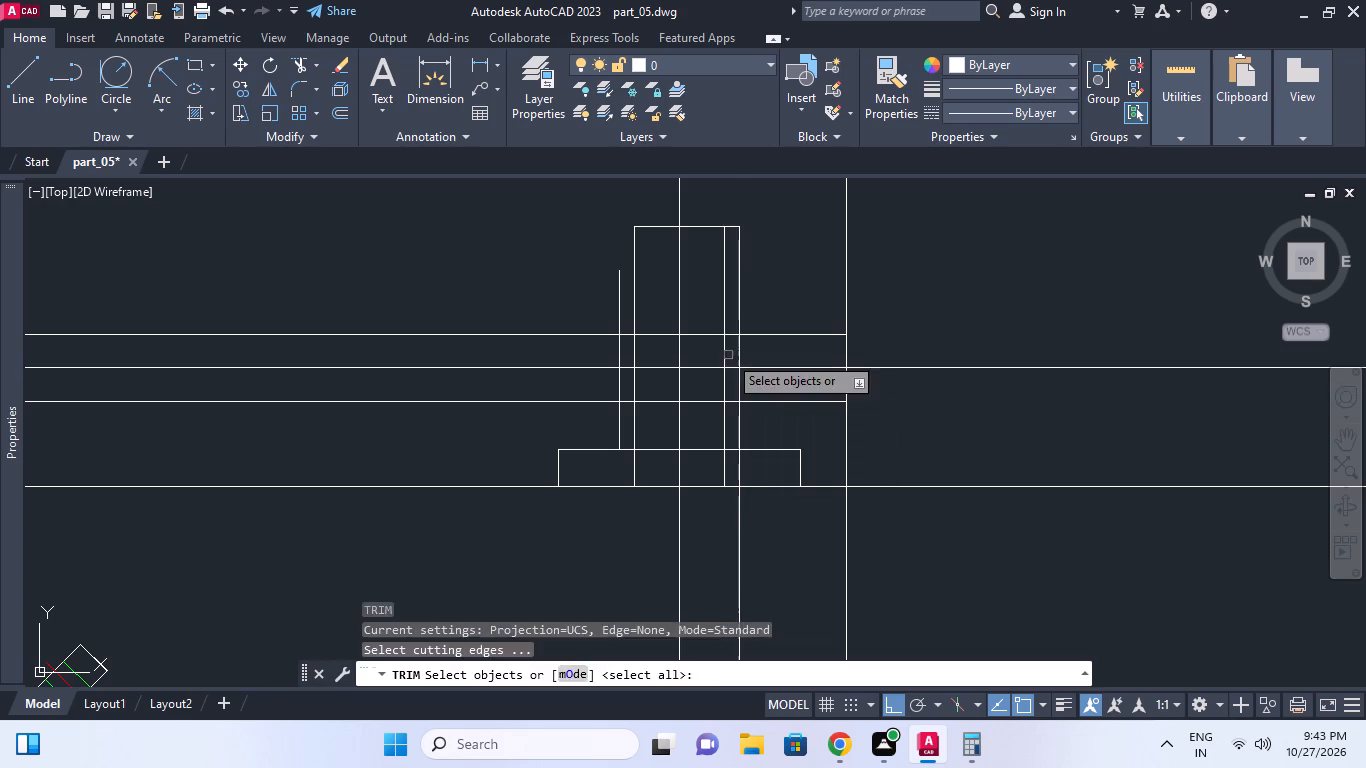
{"action": "left_click", "coordinate": [726, 350]}
{"action": "key", "text": "space"}
{"action": "left_click", "coordinate": [733, 334]}
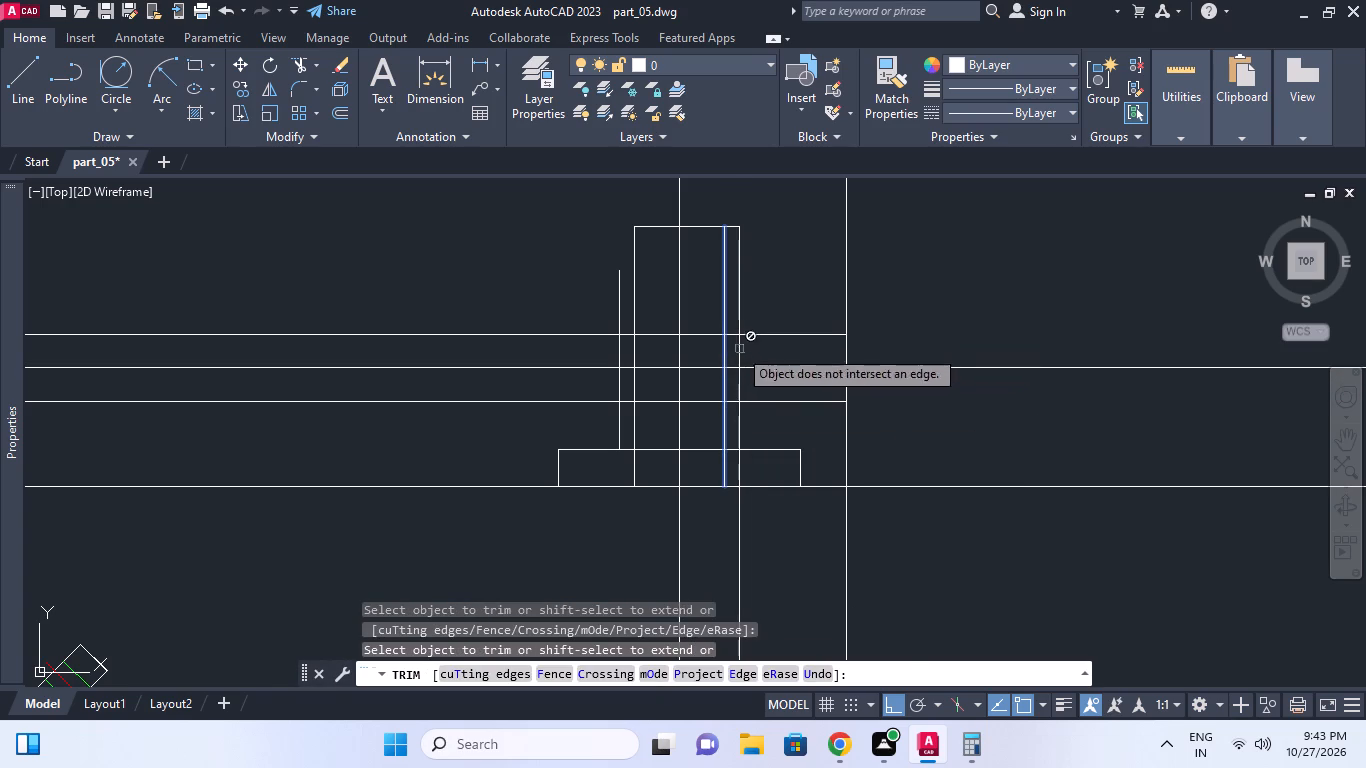
{"action": "scroll", "coordinate": [729, 340], "scroll_direction": "up", "scroll_amount": 2}
{"action": "left_click", "coordinate": [733, 326]}
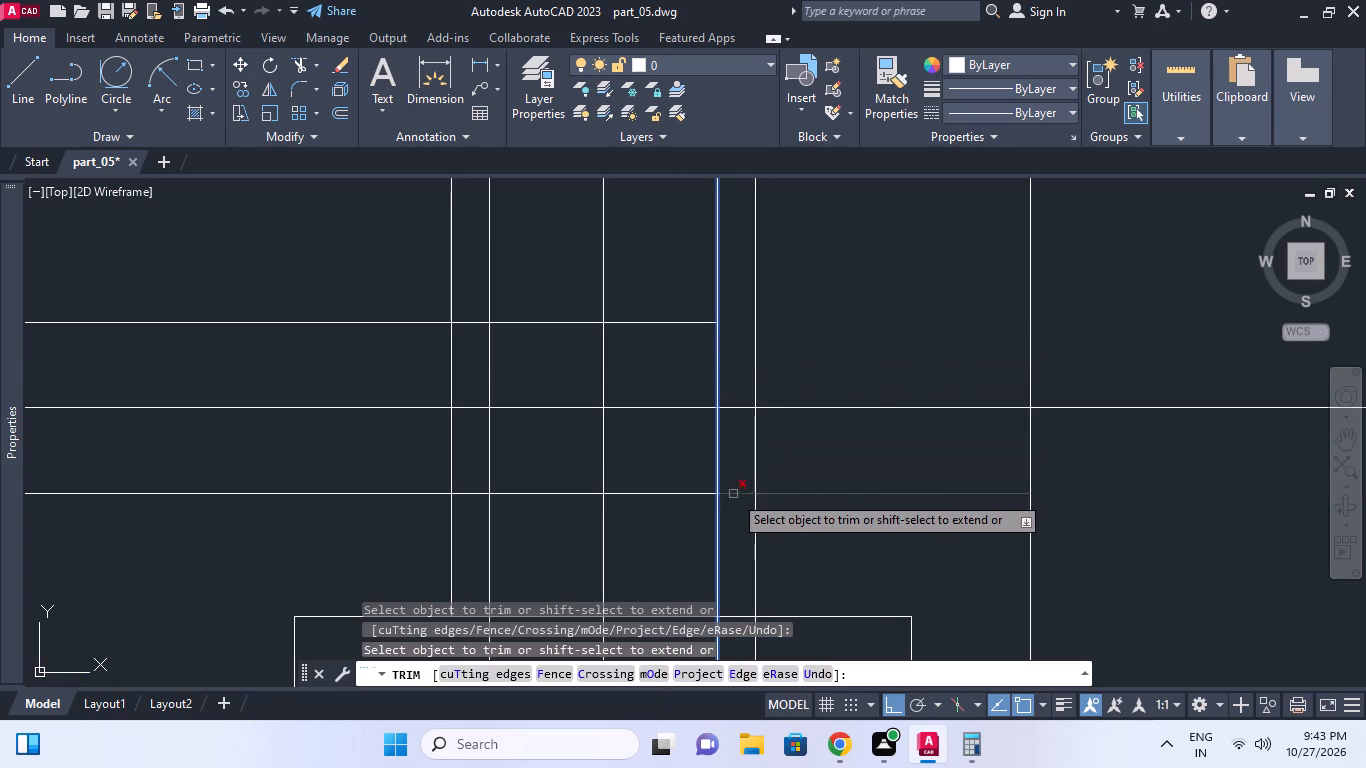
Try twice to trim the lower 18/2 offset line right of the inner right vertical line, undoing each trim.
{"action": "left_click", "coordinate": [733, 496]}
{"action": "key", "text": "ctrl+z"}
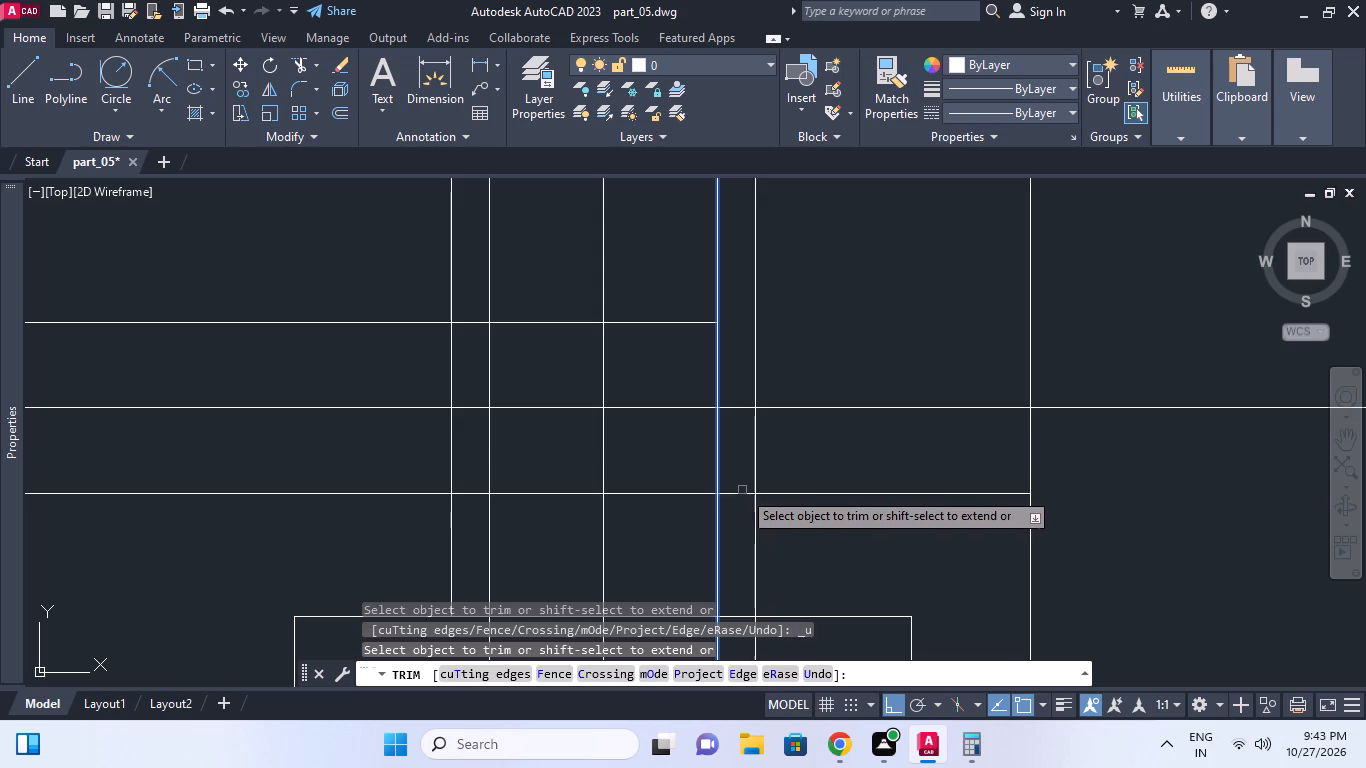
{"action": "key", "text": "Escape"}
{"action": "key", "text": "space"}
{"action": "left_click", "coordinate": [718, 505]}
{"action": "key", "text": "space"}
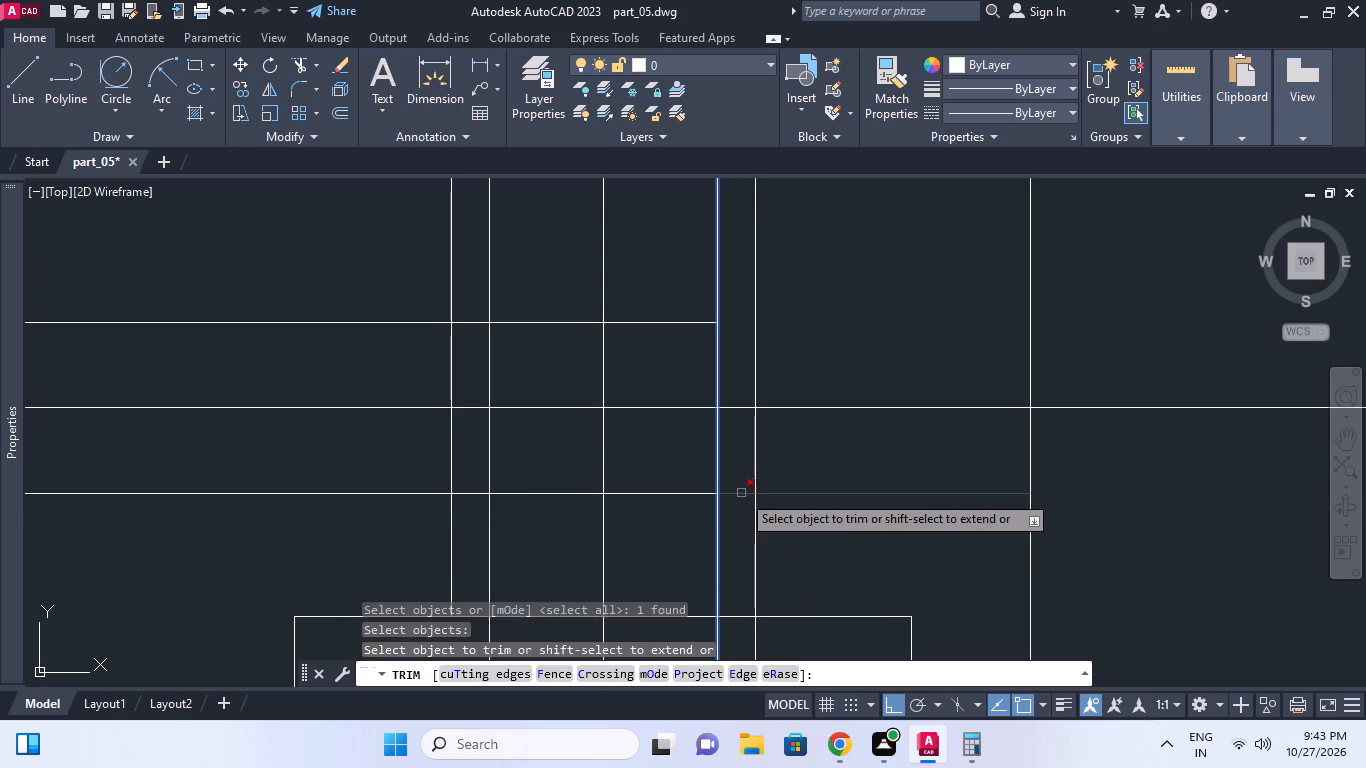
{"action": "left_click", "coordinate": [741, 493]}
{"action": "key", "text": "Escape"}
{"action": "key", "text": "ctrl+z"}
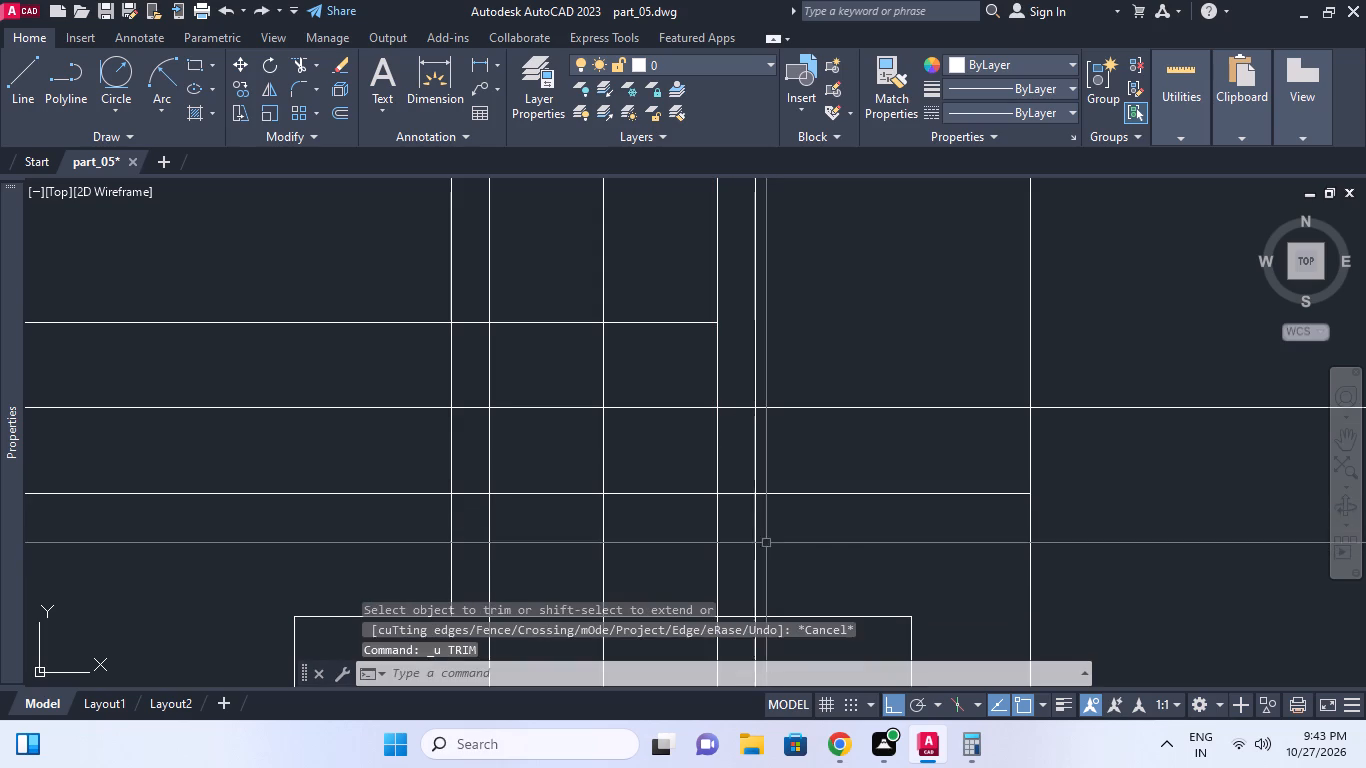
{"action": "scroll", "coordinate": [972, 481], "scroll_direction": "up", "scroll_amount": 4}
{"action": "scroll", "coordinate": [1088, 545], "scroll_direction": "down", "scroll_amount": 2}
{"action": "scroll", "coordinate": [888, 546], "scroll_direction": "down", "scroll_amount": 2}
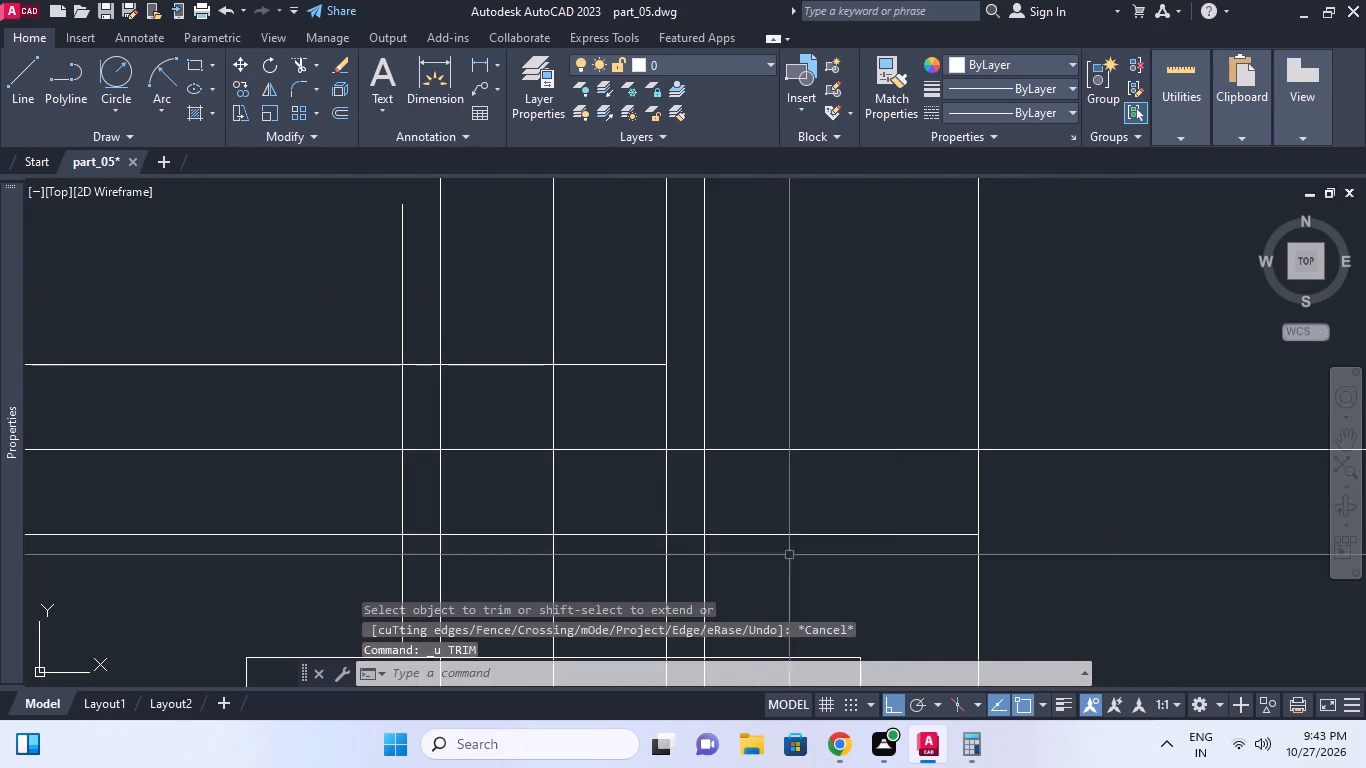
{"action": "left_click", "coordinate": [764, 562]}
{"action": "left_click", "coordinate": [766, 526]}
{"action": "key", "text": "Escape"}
Trim the lower 18/2 offset line between the body's two right vertical lines, using all objects as cutting edges.
{"action": "middle_click_drag", "start_coordinate": [745, 528], "coordinate": [801, 497]}
{"action": "key", "text": "t"}
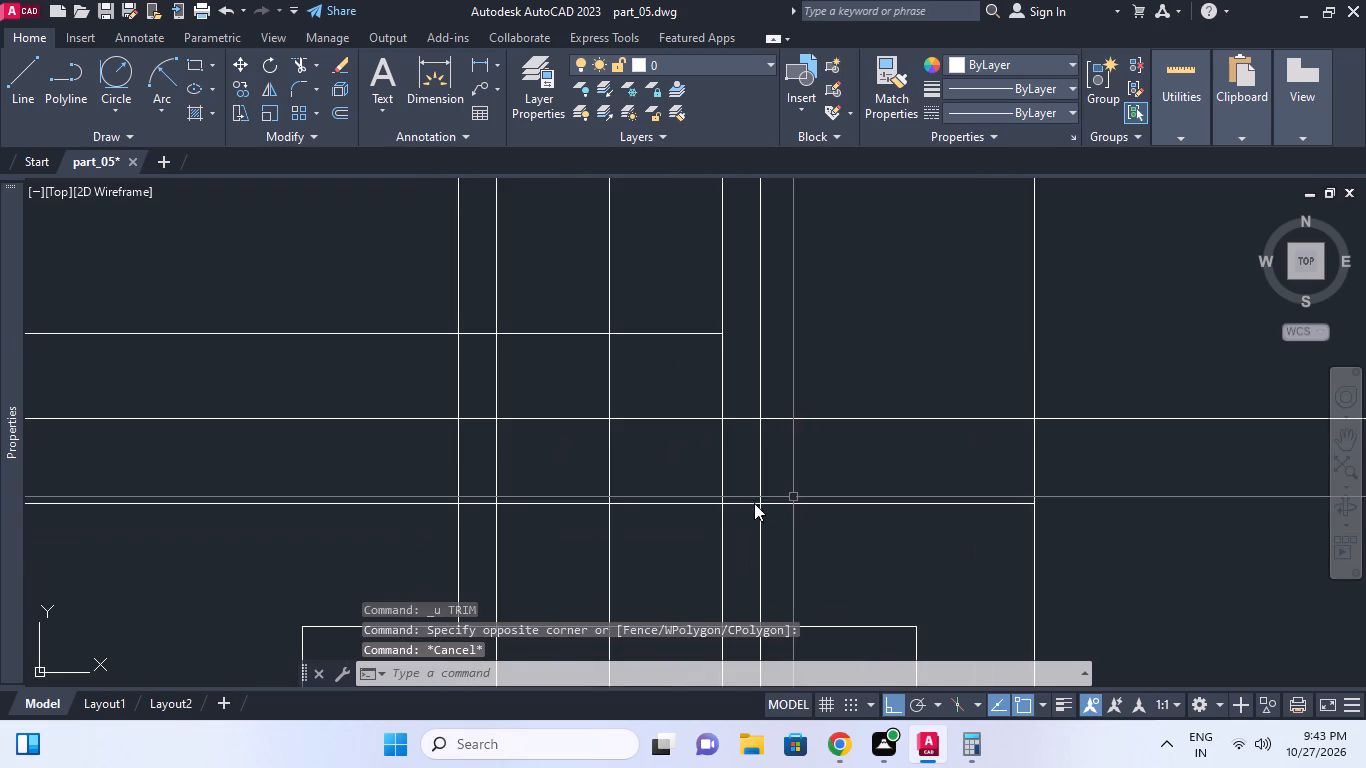
{"action": "key", "text": "r"}
{"action": "key", "text": "space"}
{"action": "key", "text": "space"}
{"action": "left_click", "coordinate": [744, 502]}
{"action": "key", "text": "Escape"}
Mirror the branch's lower horizontal edge about the horizontal centreline, keeping the original.
{"action": "scroll", "coordinate": [811, 513], "scroll_direction": "down", "scroll_amount": 1}
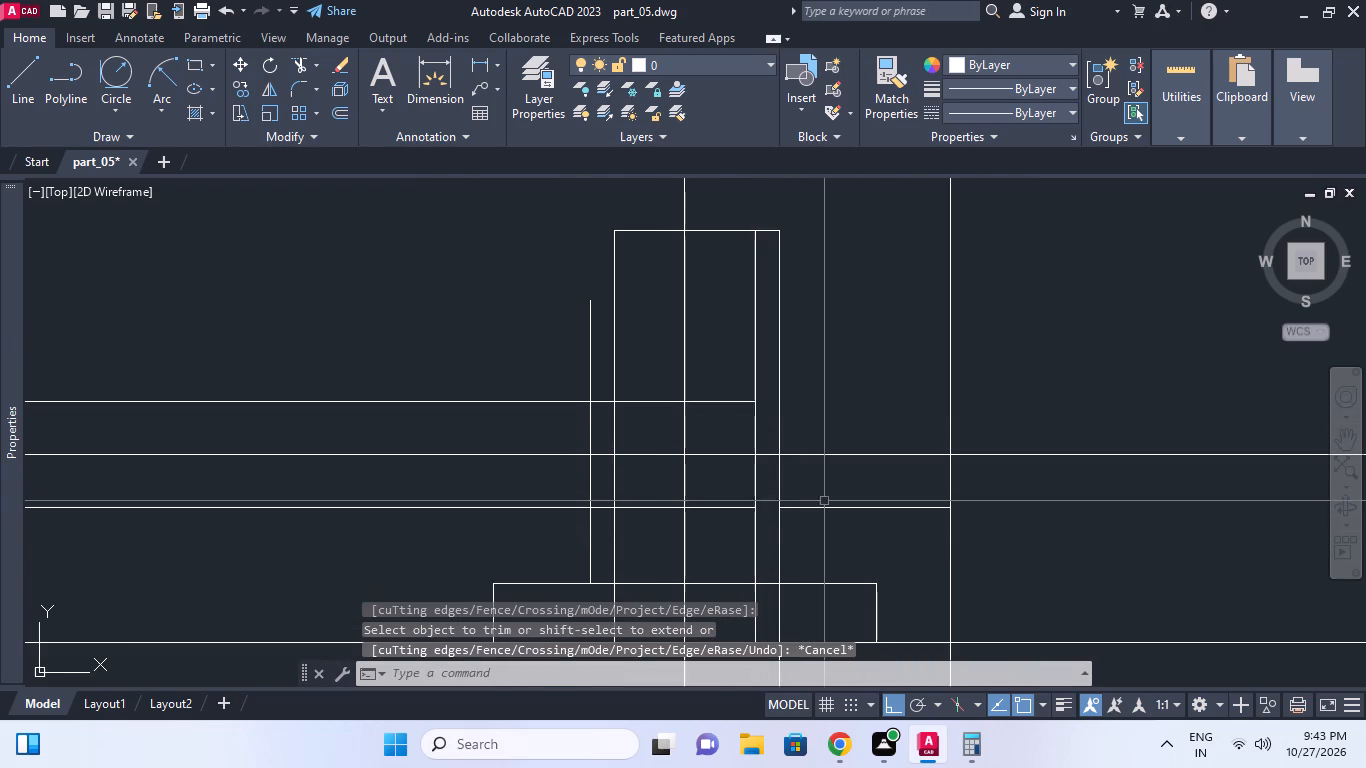
{"action": "left_click", "coordinate": [826, 501]}
{"action": "left_click", "coordinate": [809, 508]}
{"action": "key", "text": "m"}
{"action": "key", "text": "i"}
{"action": "key", "text": "space"}
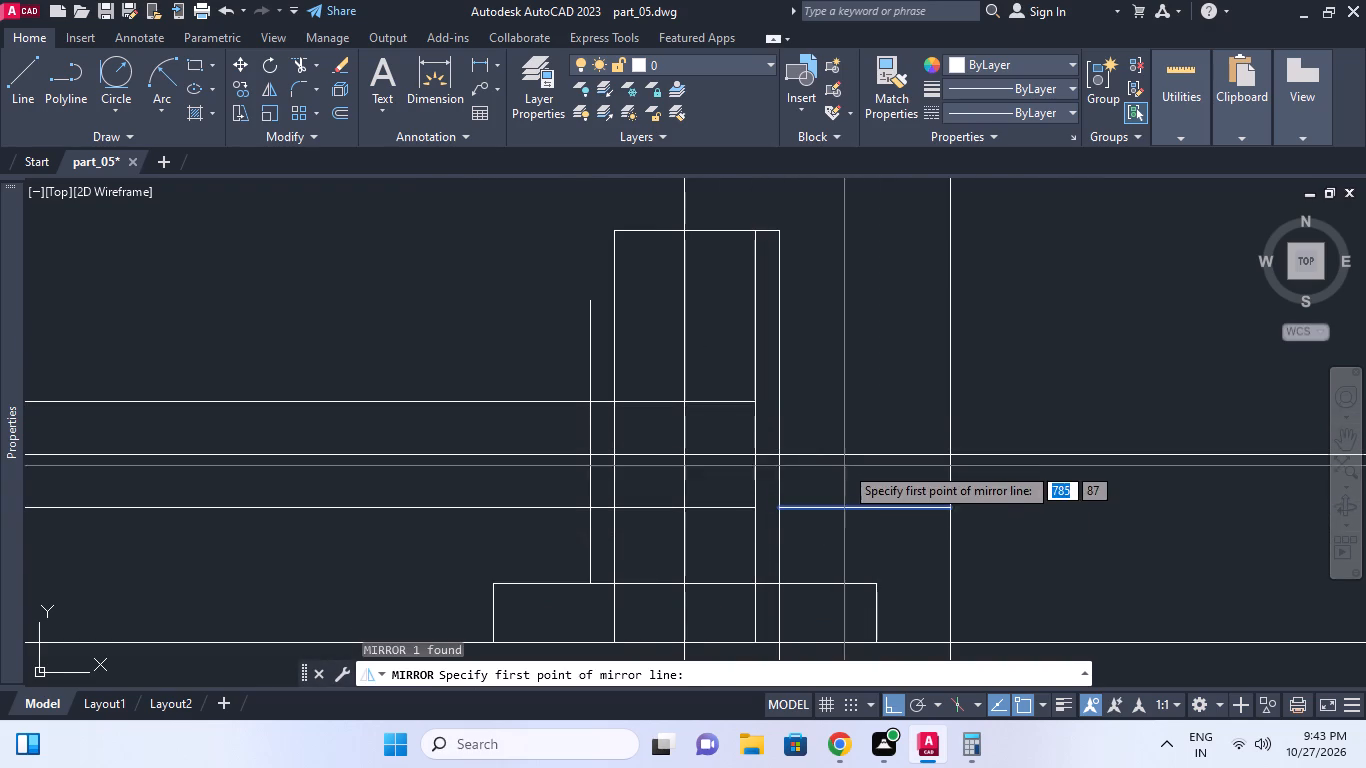
{"action": "left_click", "coordinate": [843, 456]}
{"action": "left_click", "coordinate": [857, 458]}
{"action": "left_click_drag", "start_coordinate": [887, 528], "coordinate": [854, 458]}
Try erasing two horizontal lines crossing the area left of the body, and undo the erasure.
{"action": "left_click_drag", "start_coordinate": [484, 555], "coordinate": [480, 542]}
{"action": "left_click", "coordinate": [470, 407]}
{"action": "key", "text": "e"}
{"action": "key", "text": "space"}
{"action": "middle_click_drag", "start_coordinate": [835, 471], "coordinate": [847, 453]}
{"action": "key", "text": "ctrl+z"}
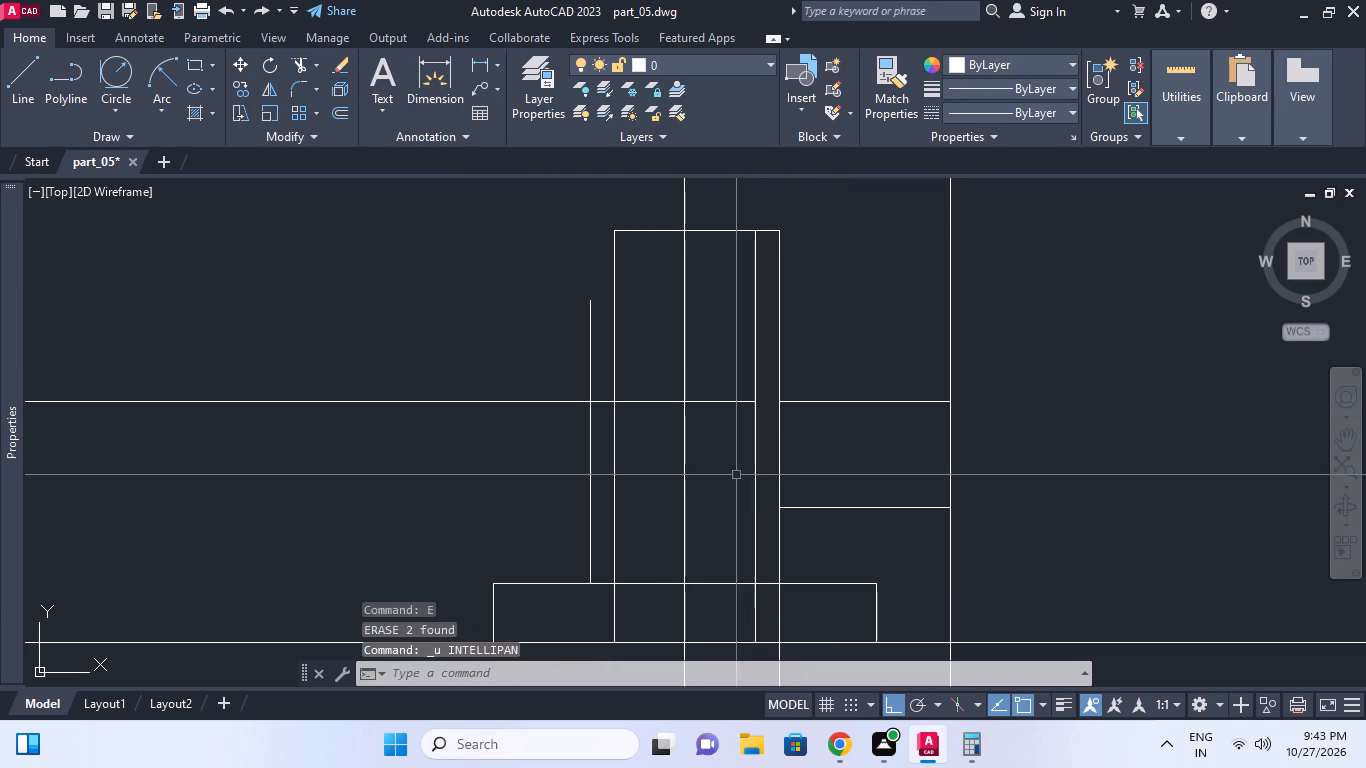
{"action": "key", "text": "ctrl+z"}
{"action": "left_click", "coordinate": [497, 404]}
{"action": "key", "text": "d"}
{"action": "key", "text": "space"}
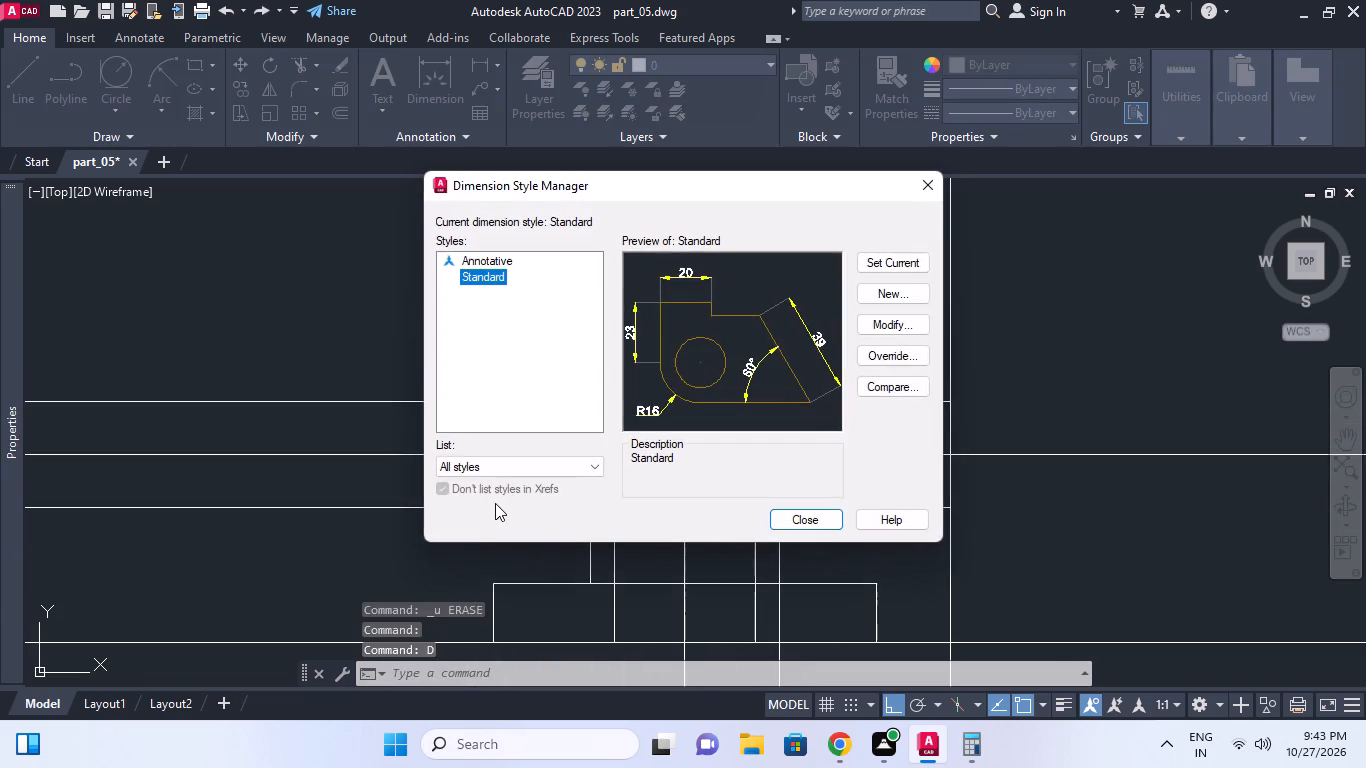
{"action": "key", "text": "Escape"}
Erase the remaining upper and lower 18/2 offset line segments running left from the body.
{"action": "key", "text": "e"}
{"action": "key", "text": "space"}
{"action": "left_click", "coordinate": [517, 433]}
{"action": "left_click", "coordinate": [501, 378]}
{"action": "left_click", "coordinate": [523, 525]}
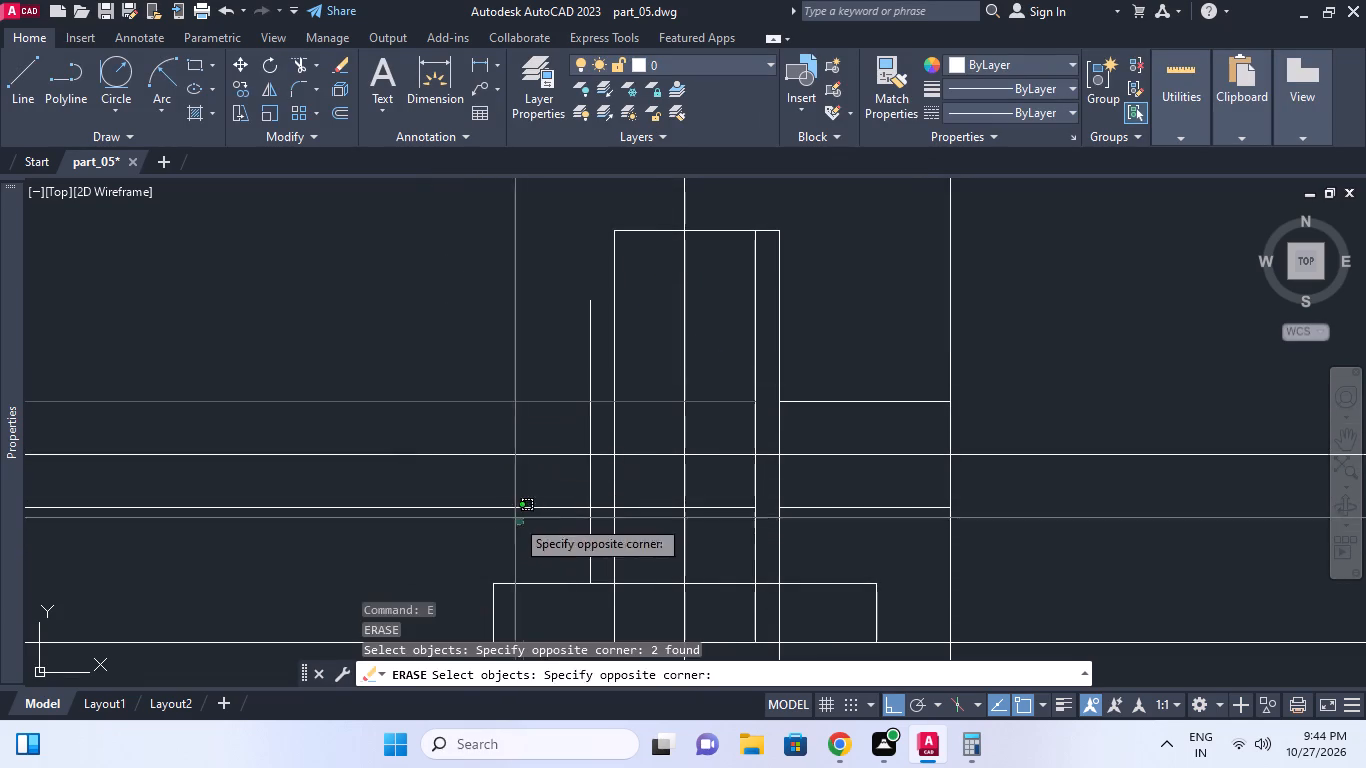
{"action": "left_click", "coordinate": [502, 493]}
{"action": "key", "text": "space"}
Offset the branch's horizontal centreline by 34/2 both upward and downward.
{"action": "scroll", "coordinate": [855, 533], "scroll_direction": "down", "scroll_amount": 1}
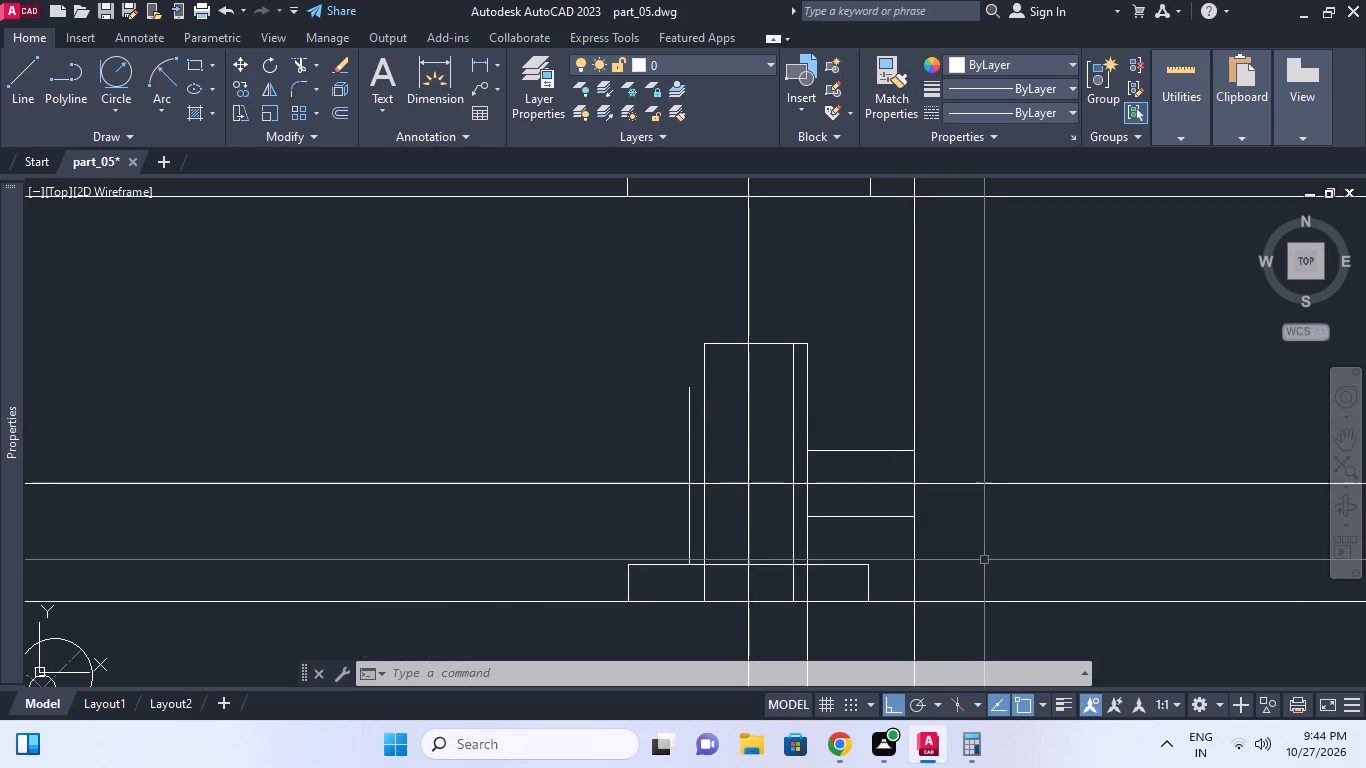
{"action": "middle_click_drag", "start_coordinate": [975, 541], "coordinate": [975, 515]}
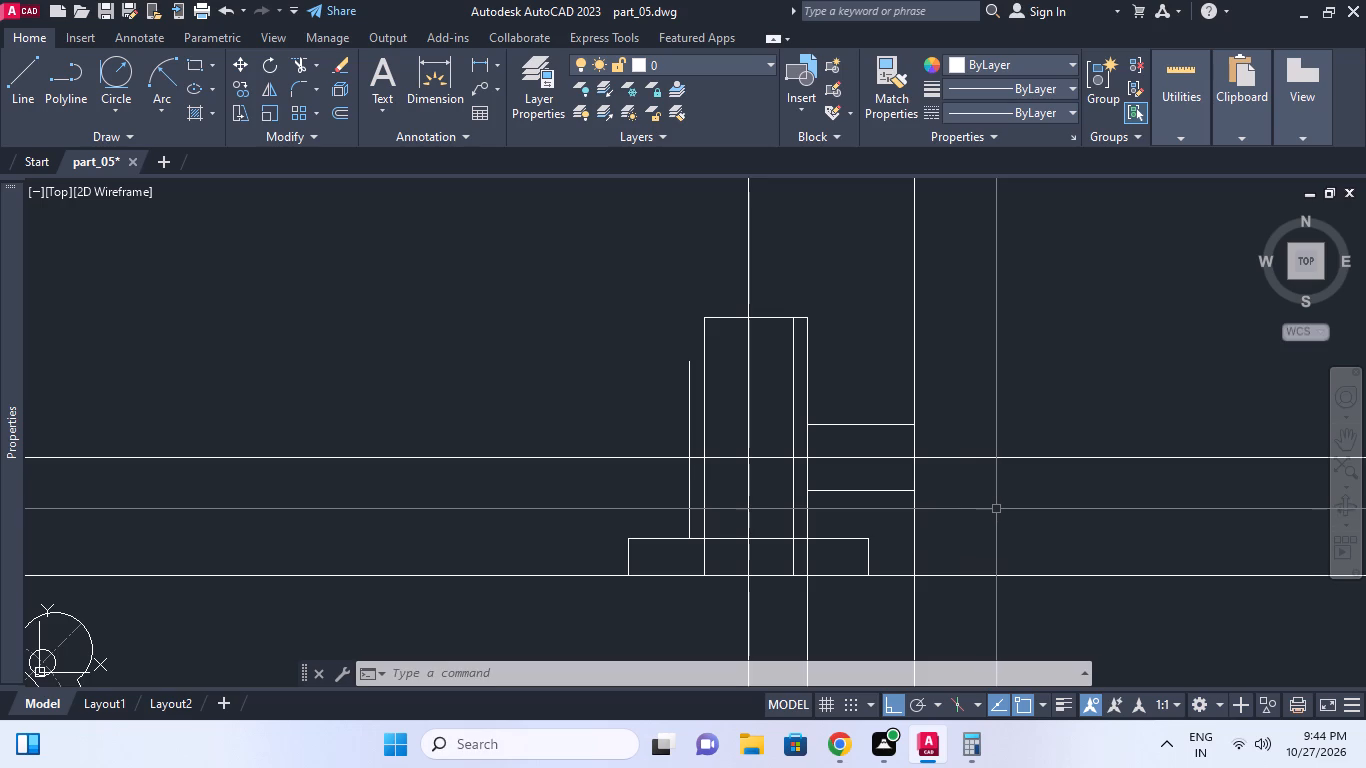
{"action": "key", "text": "o"}
{"action": "key", "text": "space"}
{"action": "type", "text": "34/2"}
{"action": "key", "text": "space"}
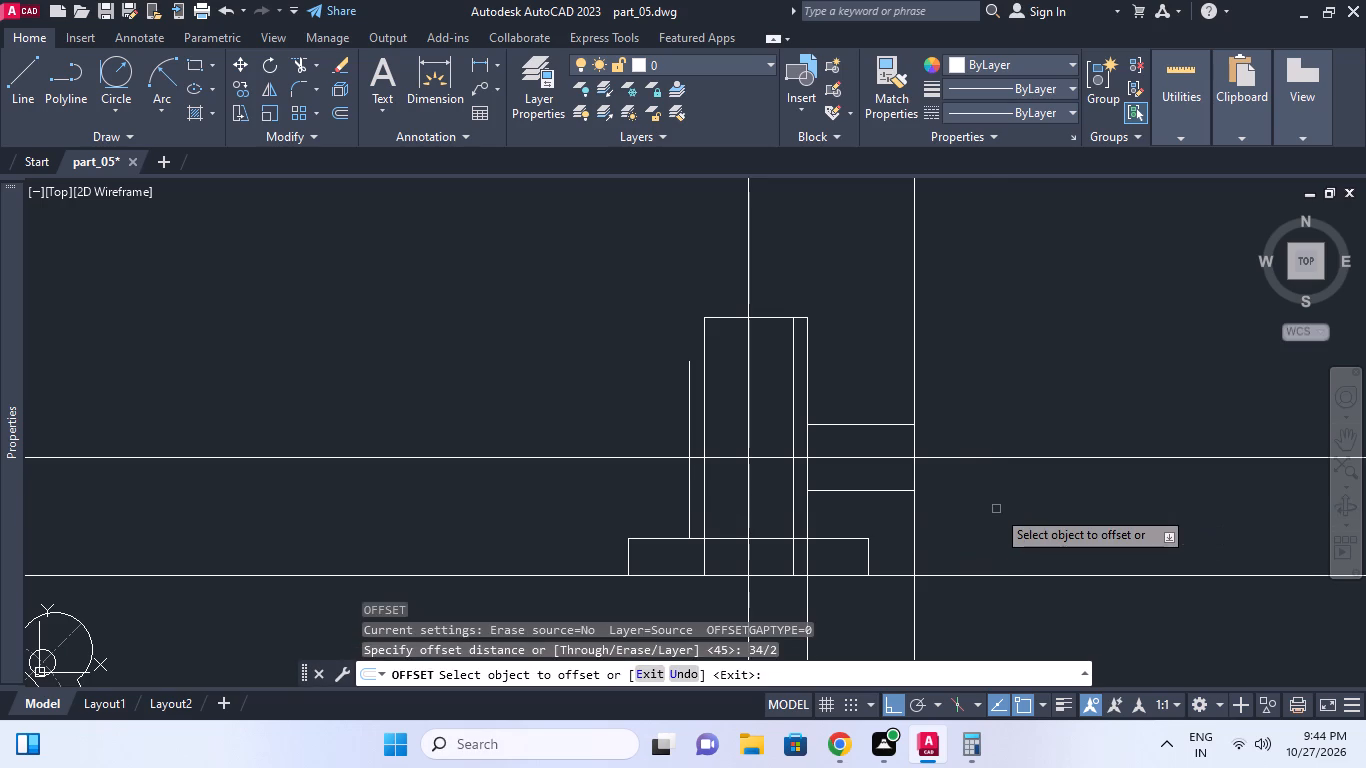
{"action": "left_click", "coordinate": [982, 459]}
{"action": "left_click", "coordinate": [982, 444]}
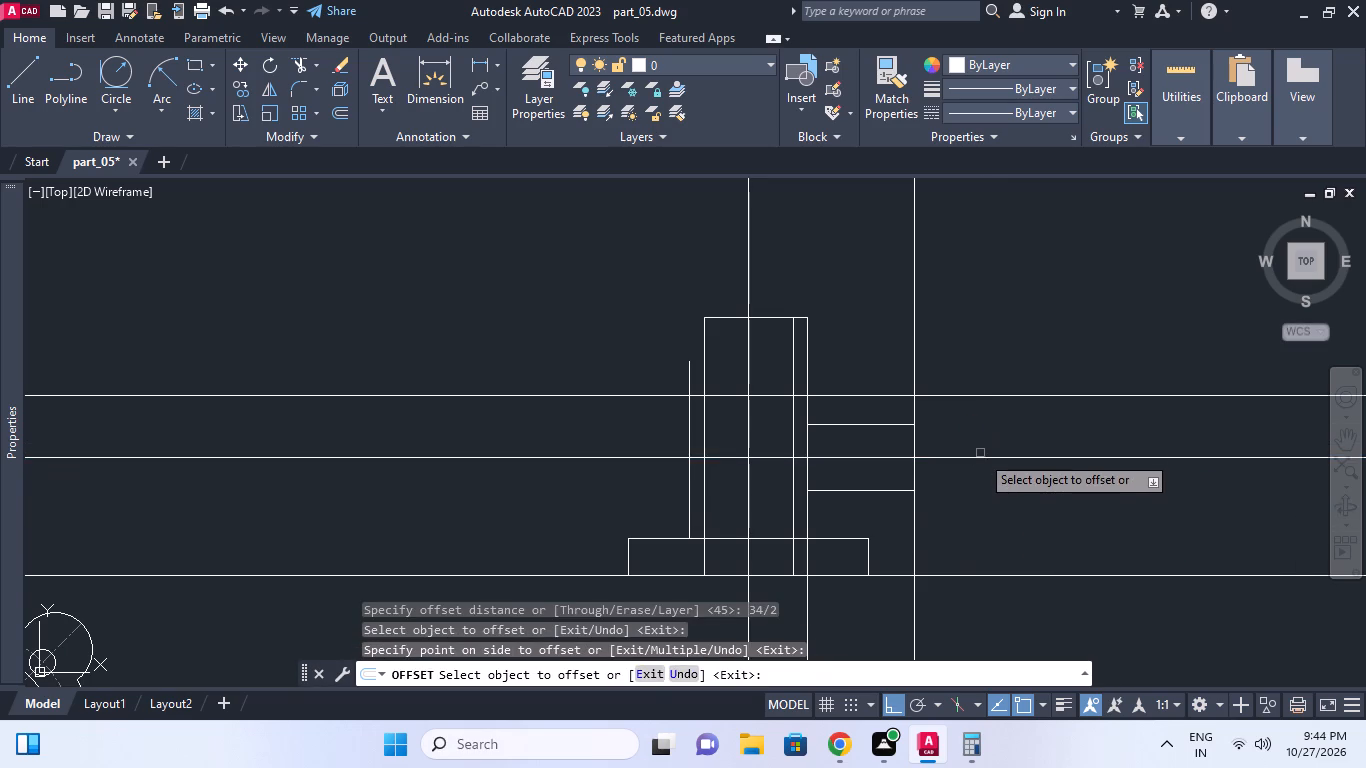
{"action": "left_click", "coordinate": [980, 456]}
{"action": "left_click", "coordinate": [977, 479]}
{"action": "key", "text": "Escape"}
Trim the branch's end vertical line above and below the two 34/2 offset lines.
{"action": "middle_click", "coordinate": [916, 405]}
{"action": "type", "text": "tr"}
{"action": "key", "text": "space"}
{"action": "left_click", "coordinate": [935, 394]}
{"action": "left_click", "coordinate": [937, 522]}
{"action": "key", "text": "space"}
{"action": "left_click", "coordinate": [916, 540]}
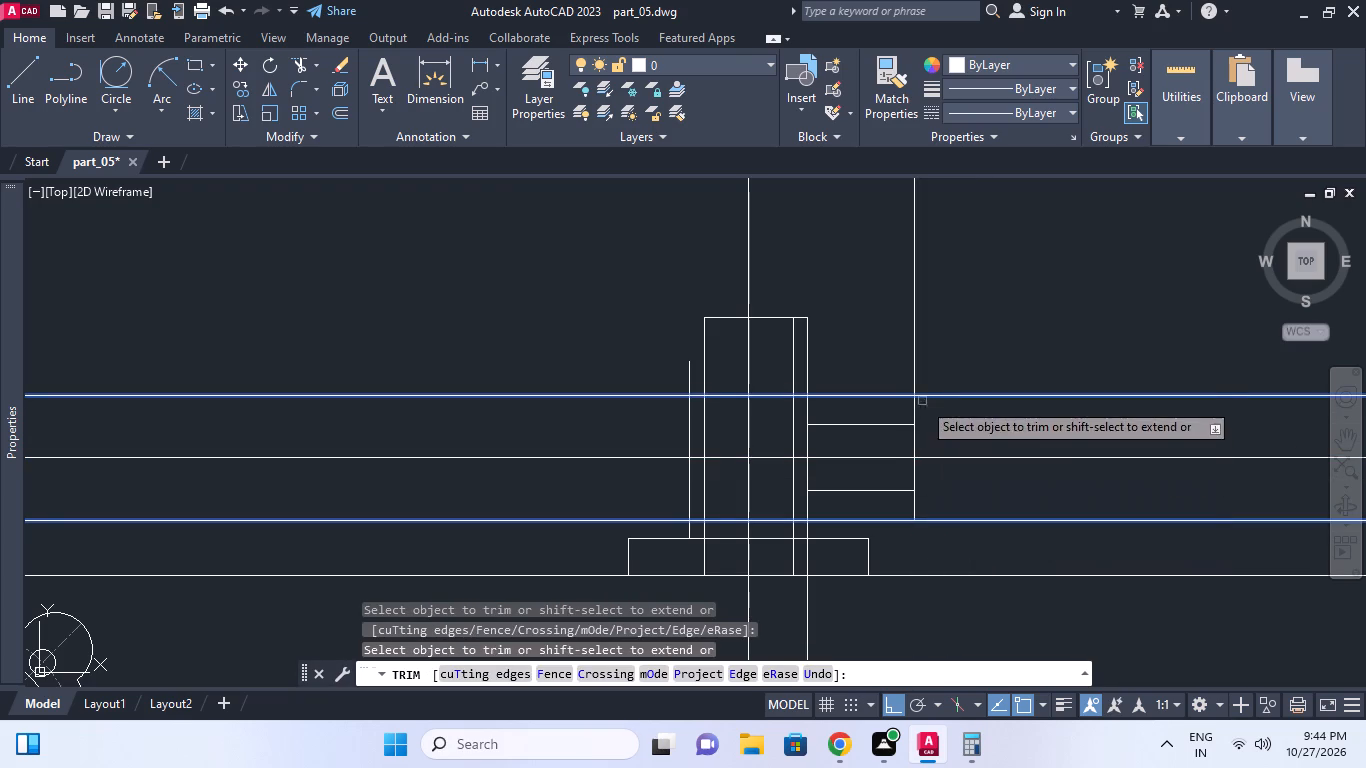
{"action": "left_click", "coordinate": [910, 369]}
{"action": "left_click", "coordinate": [916, 367]}
{"action": "key", "text": "Escape"}
Erase the two 34/2 horizontal offset lines.
{"action": "left_click", "coordinate": [943, 397]}
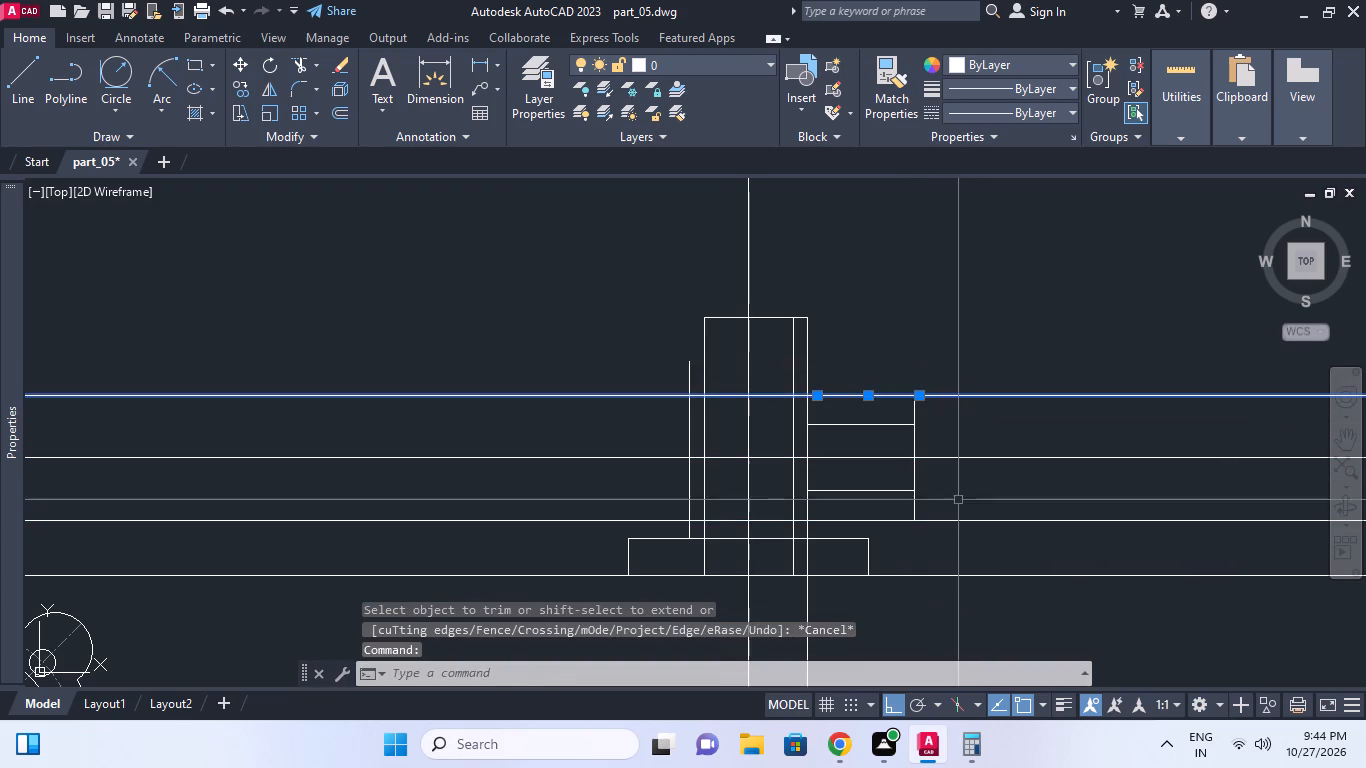
{"action": "left_click", "coordinate": [958, 514]}
{"action": "left_click", "coordinate": [957, 522]}
{"action": "key", "text": "e"}
{"action": "key", "text": "space"}
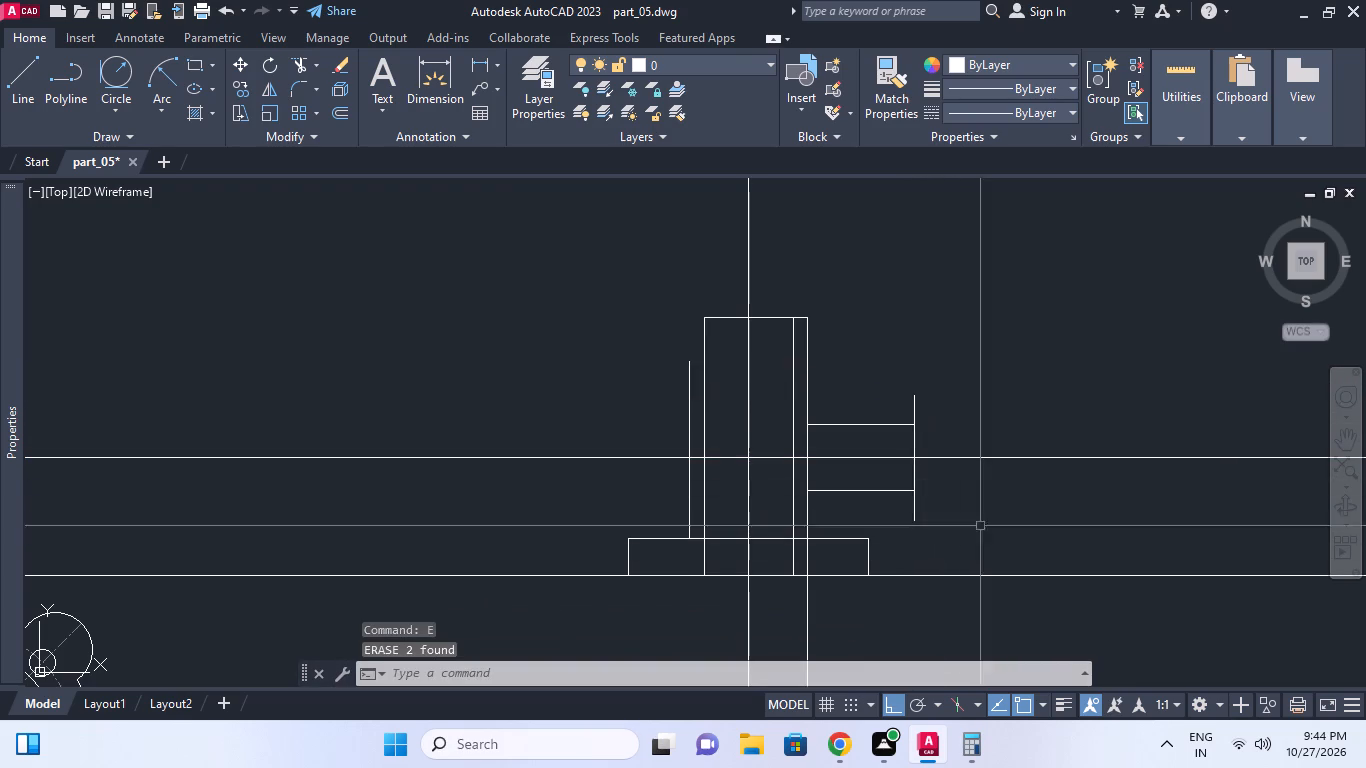
Offset the branch's end vertical line by 10 toward the body for the flange thickness.
{"action": "middle_click_drag", "start_coordinate": [1013, 529], "coordinate": [1020, 481]}
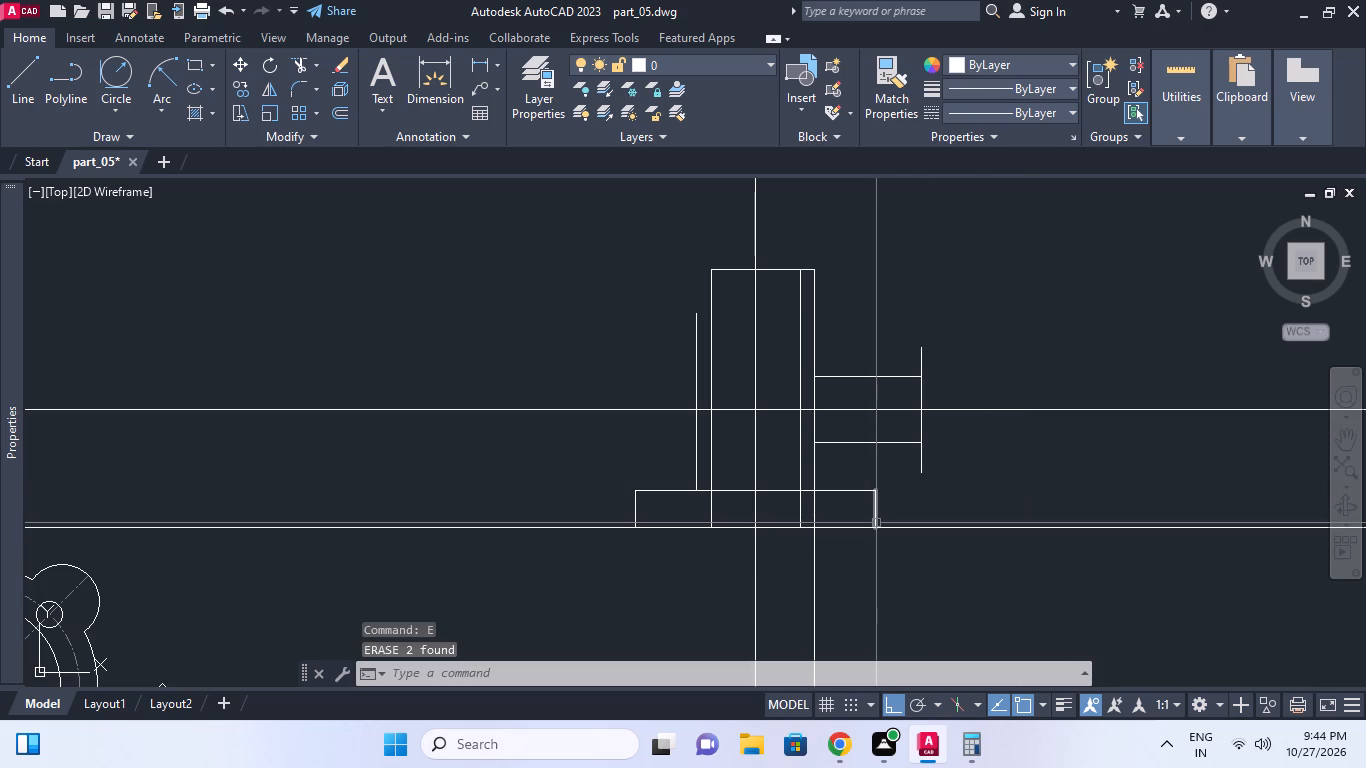
{"action": "key", "text": "Escape"}
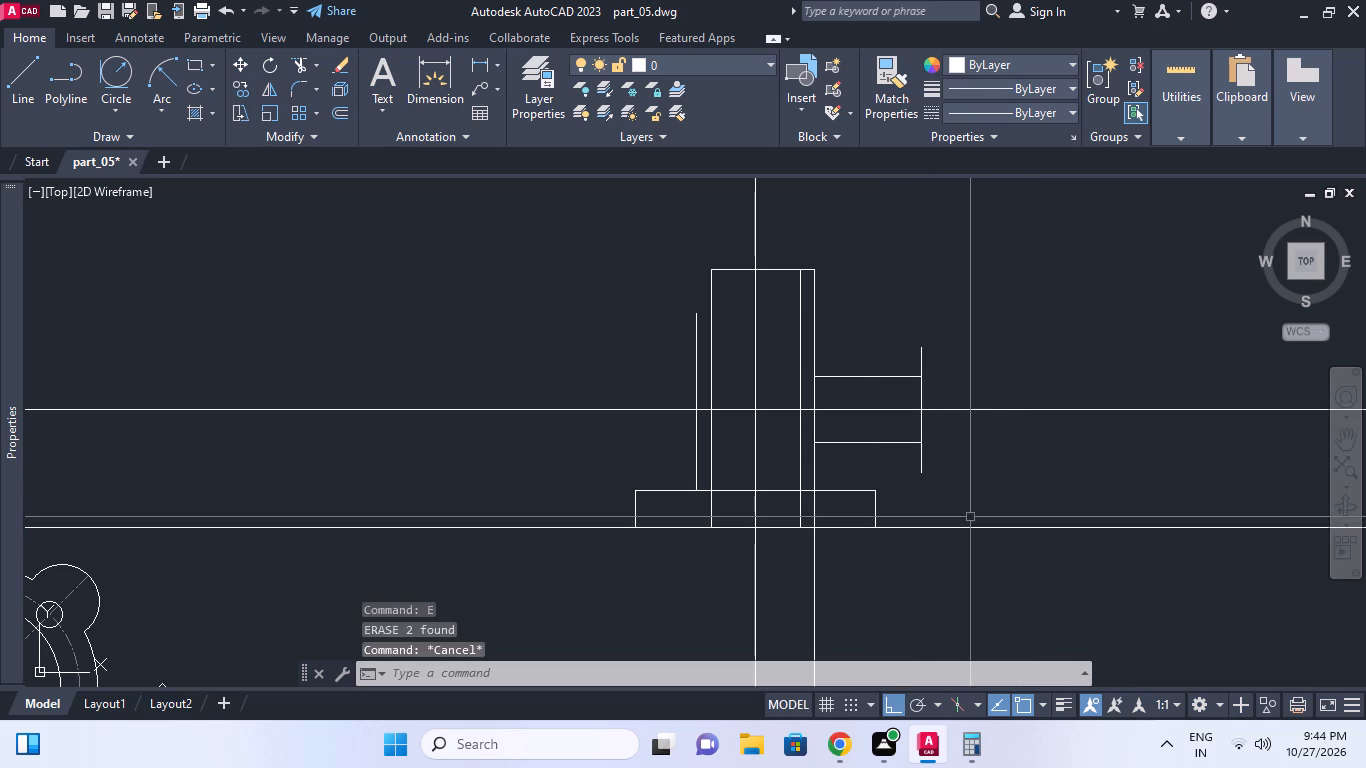
{"action": "key", "text": "o"}
{"action": "key", "text": "space"}
{"action": "type", "text": "10"}
{"action": "key", "text": "space"}
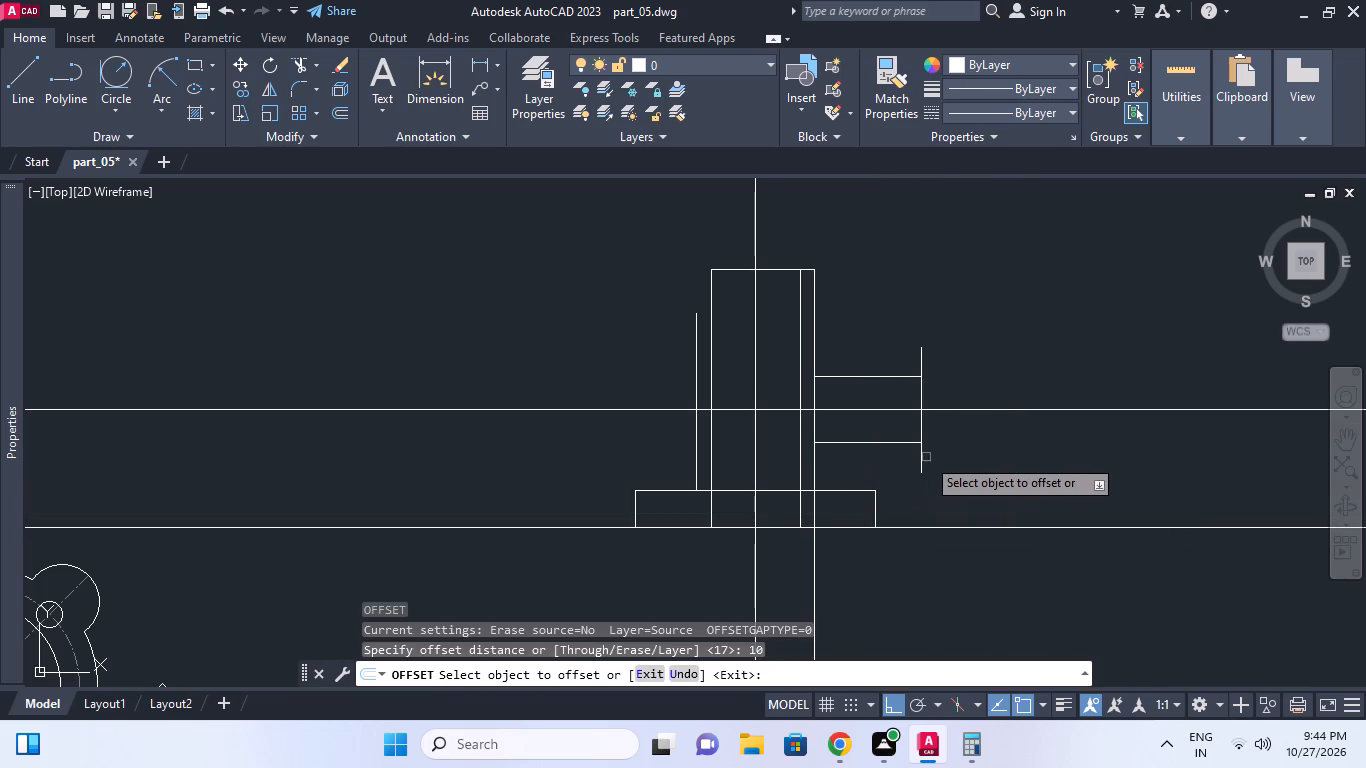
{"action": "left_click", "coordinate": [923, 457]}
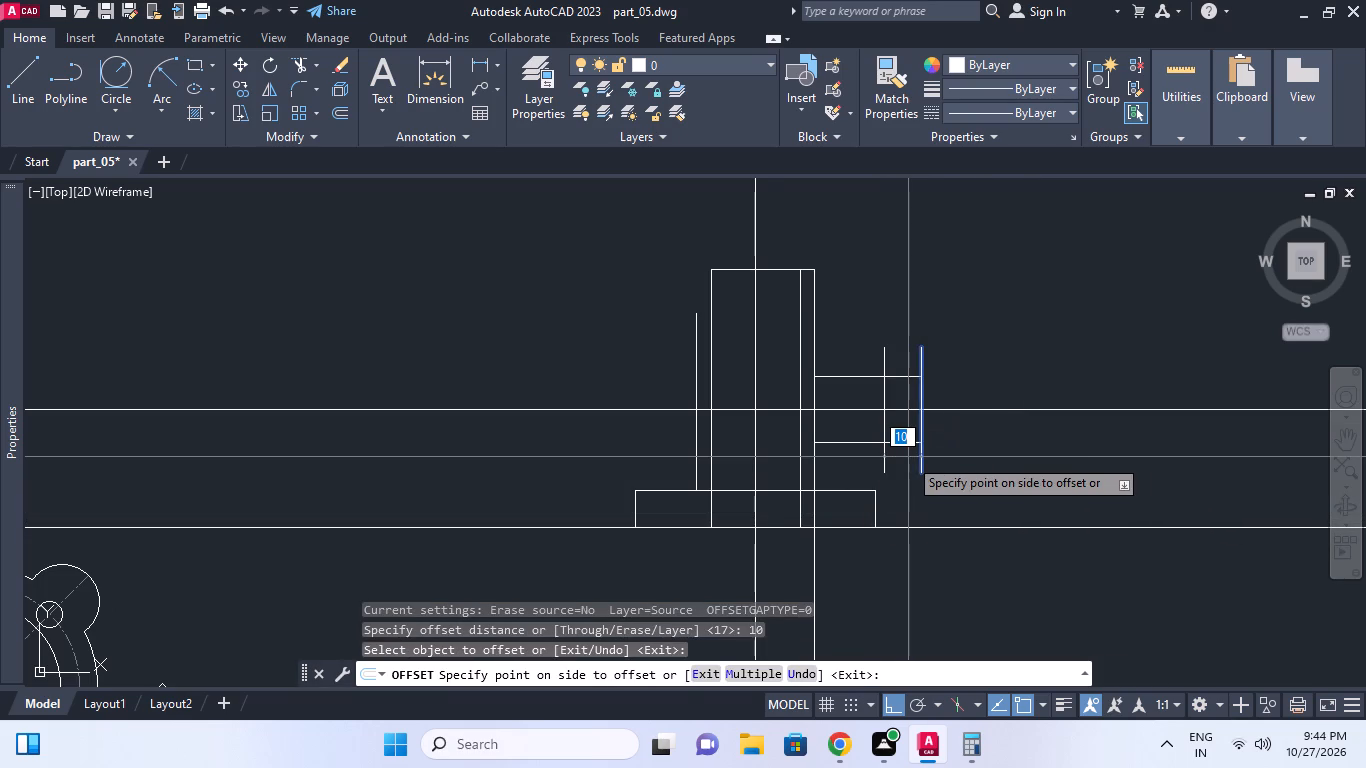
{"action": "left_click", "coordinate": [908, 457]}
{"action": "key", "text": "Escape"}
{"action": "key", "text": "Escape"}
Offset the branch's horizontal centreline by 28/2 downward.
{"action": "type", "text": "o 28/2"}
{"action": "key", "text": "space"}
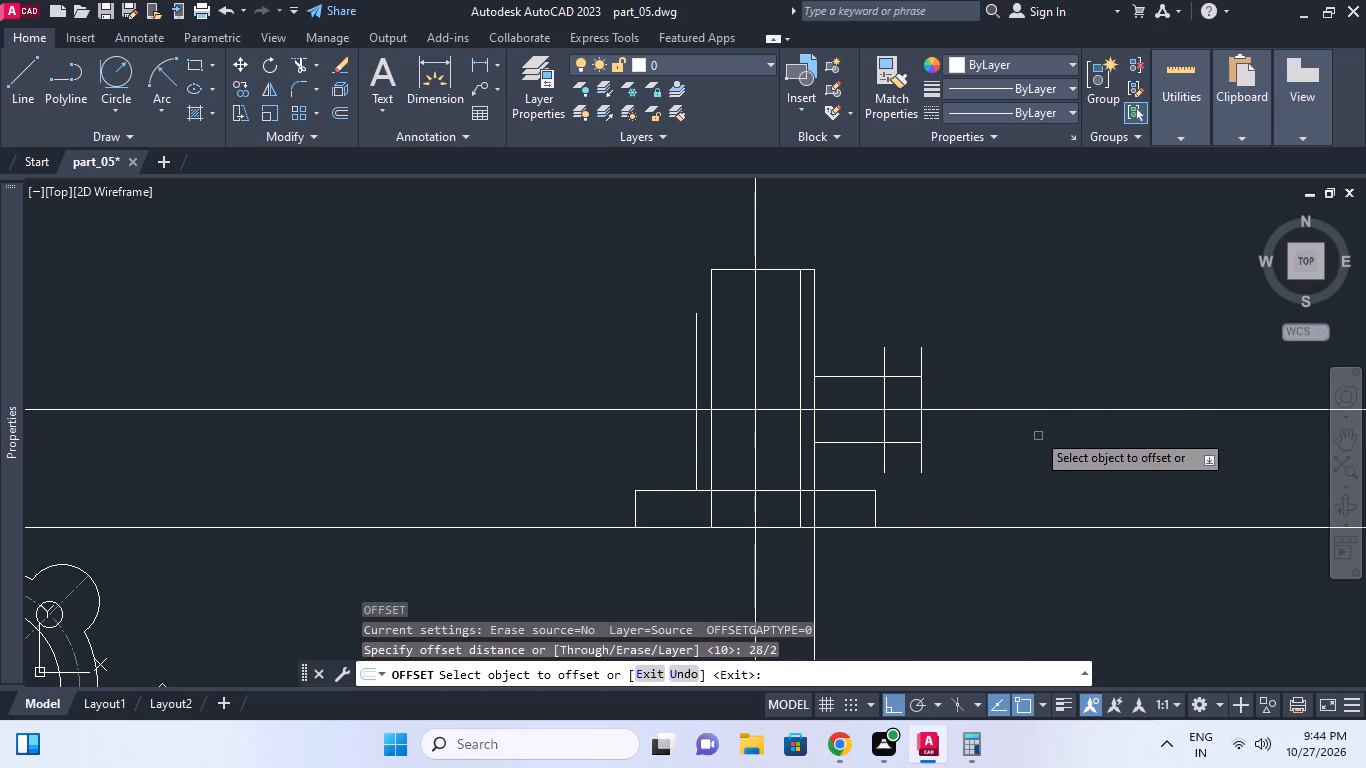
{"action": "left_click", "coordinate": [1002, 403]}
{"action": "left_click", "coordinate": [997, 409]}
{"action": "left_click", "coordinate": [997, 426]}
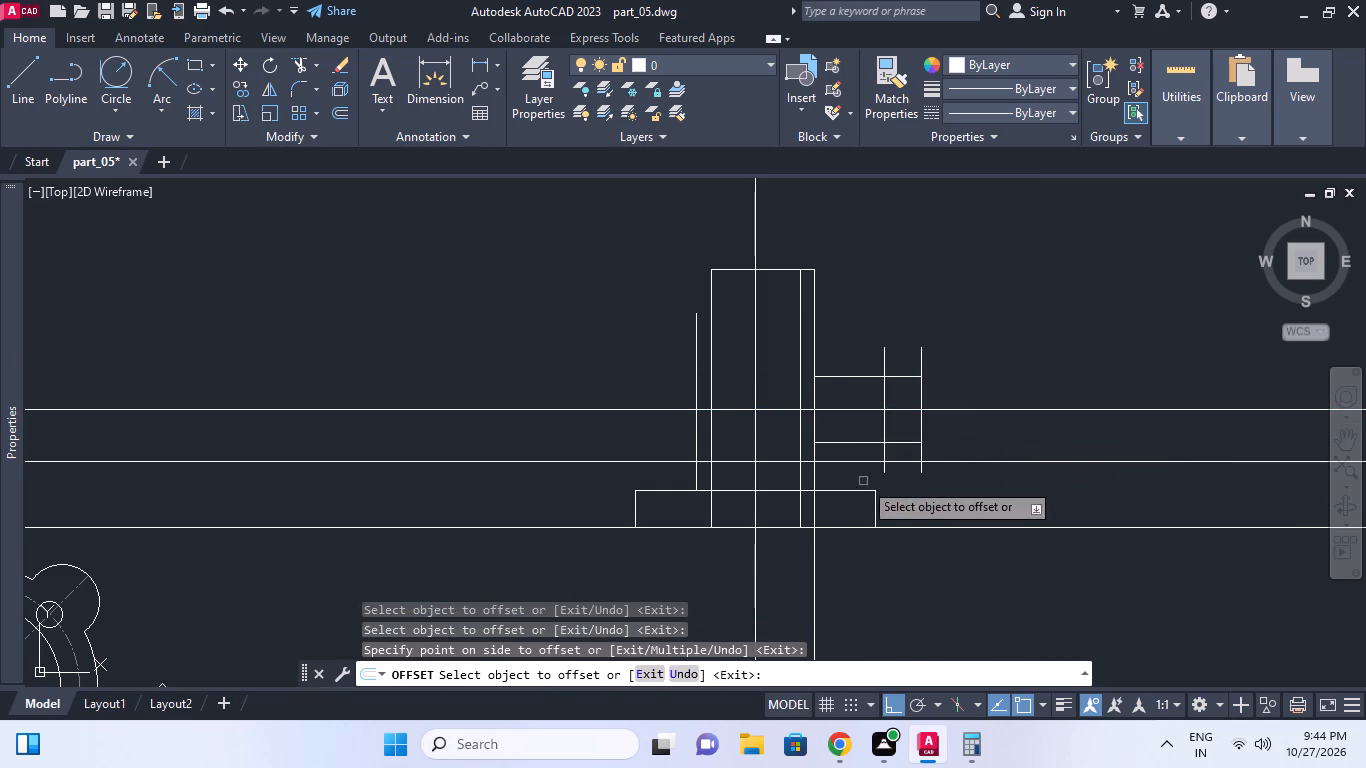
{"action": "key", "text": "Escape"}
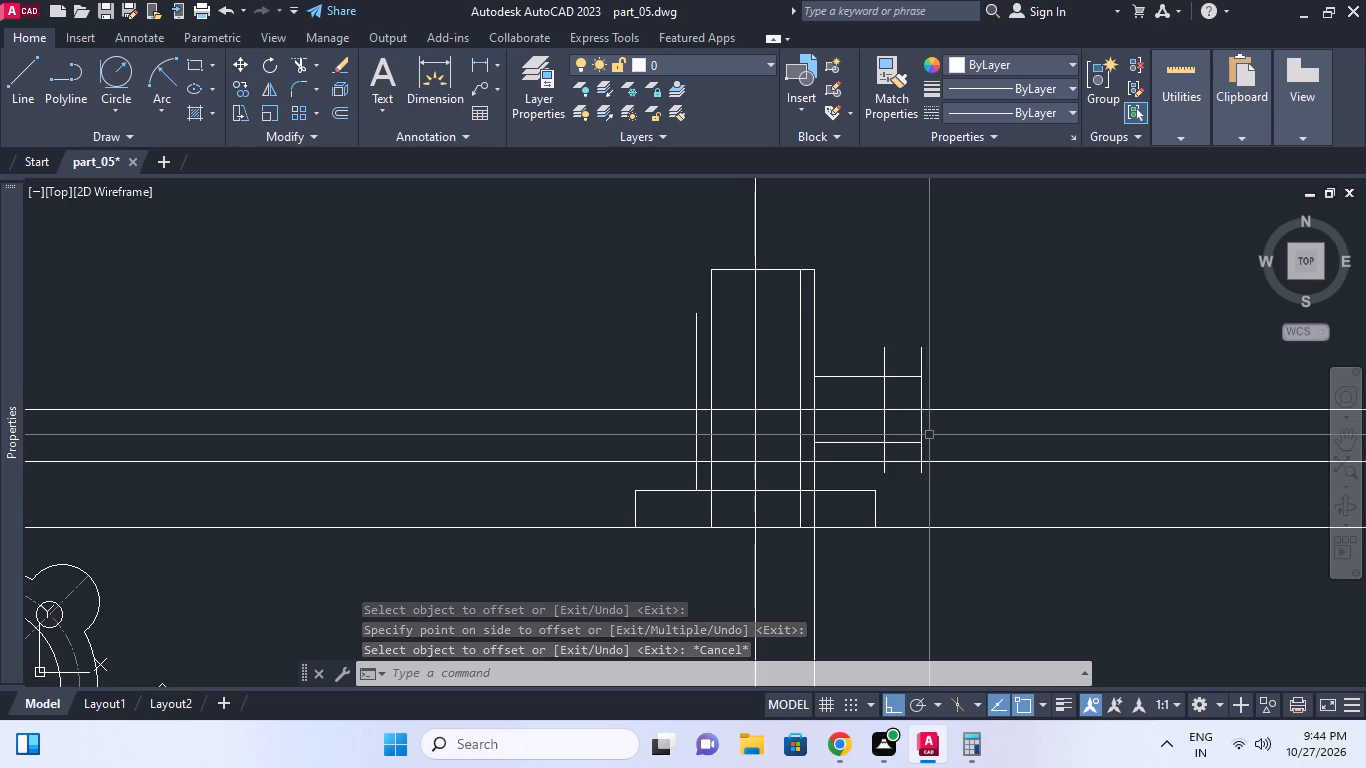
Draw a line joining the lower ends of the branch flange's two vertical lines.
{"action": "scroll", "coordinate": [929, 434], "scroll_direction": "up", "scroll_amount": 1}
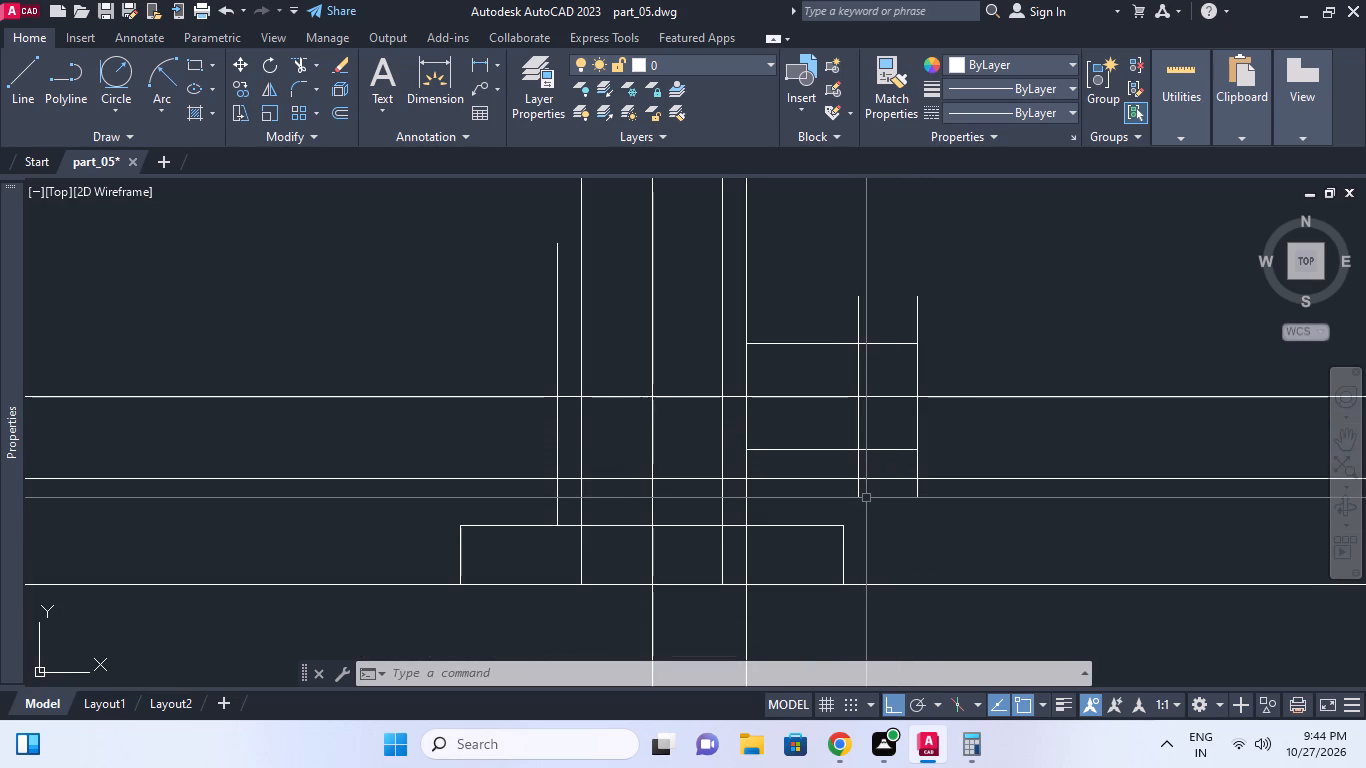
{"action": "key", "text": "l"}
{"action": "key", "text": "space"}
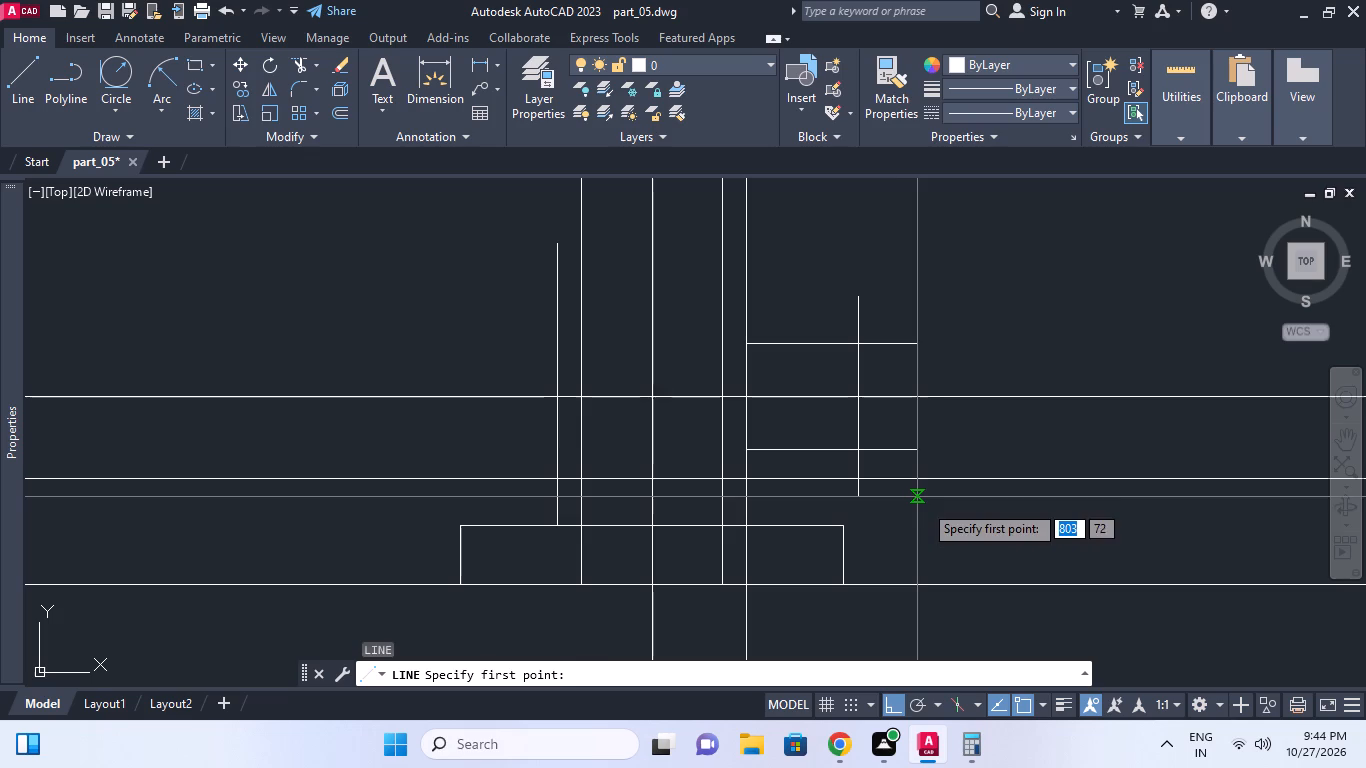
{"action": "left_click", "coordinate": [923, 502]}
{"action": "left_click", "coordinate": [852, 500]}
{"action": "key", "text": "Escape"}
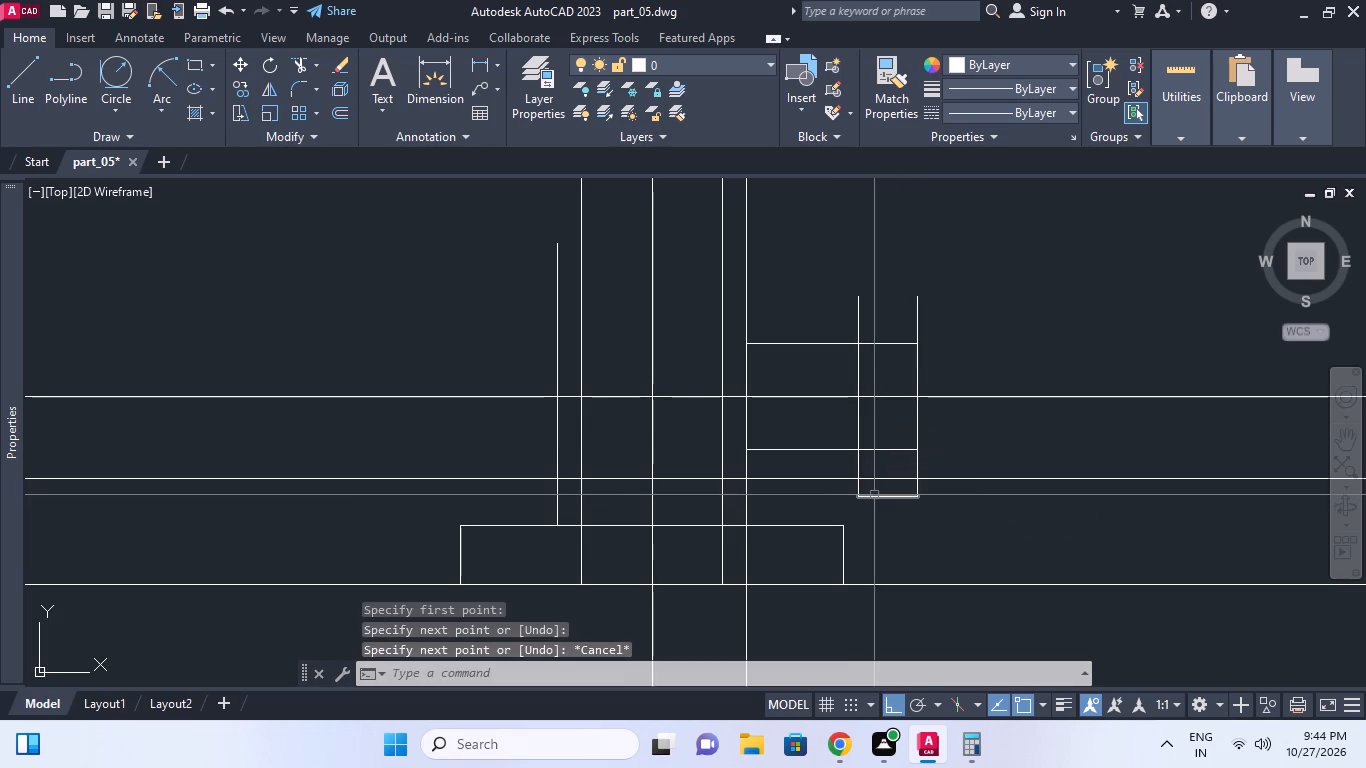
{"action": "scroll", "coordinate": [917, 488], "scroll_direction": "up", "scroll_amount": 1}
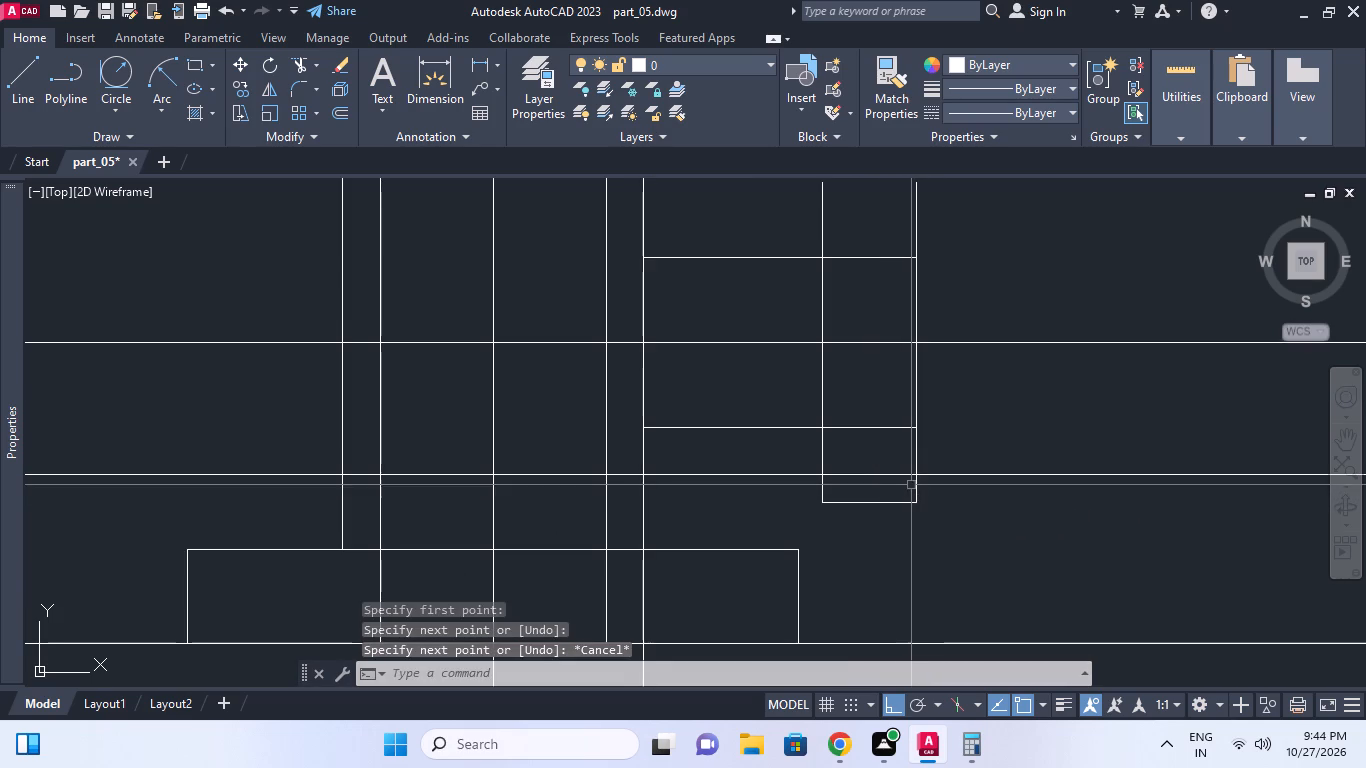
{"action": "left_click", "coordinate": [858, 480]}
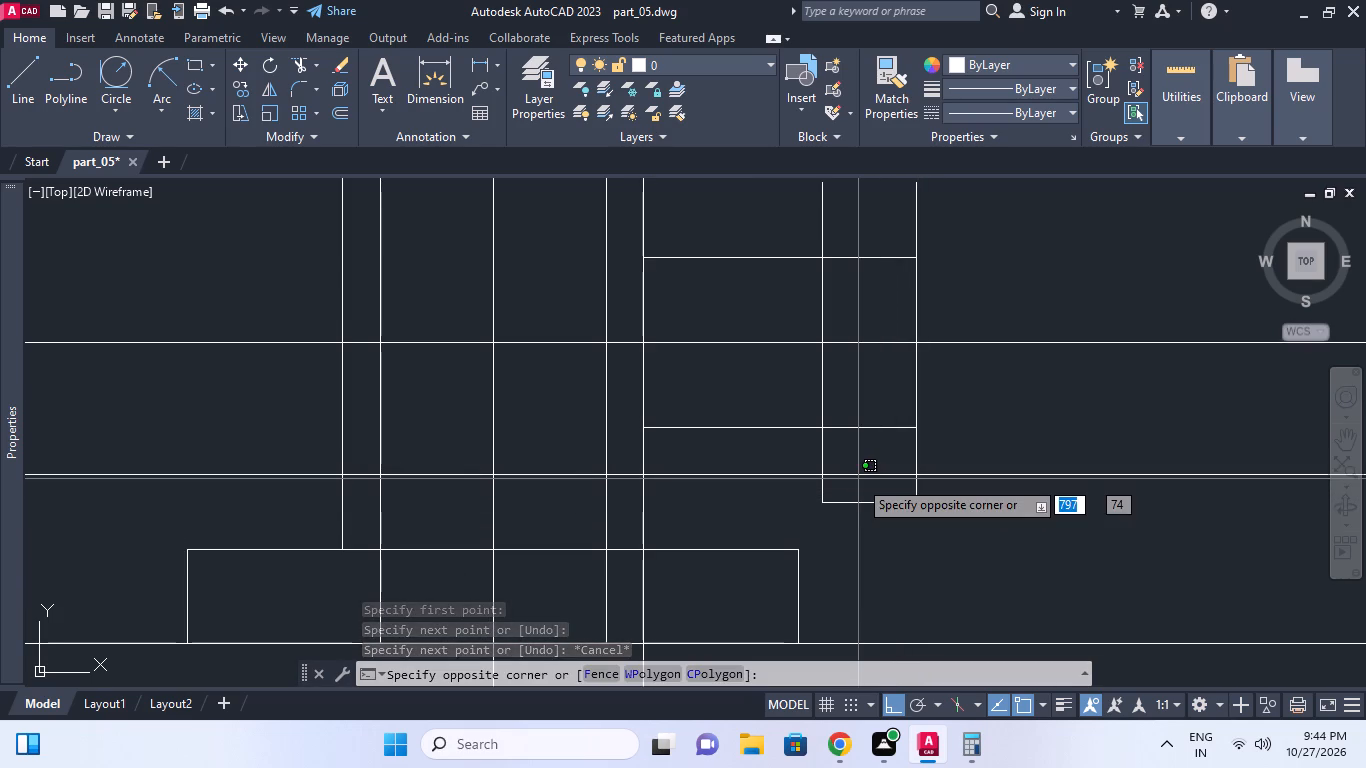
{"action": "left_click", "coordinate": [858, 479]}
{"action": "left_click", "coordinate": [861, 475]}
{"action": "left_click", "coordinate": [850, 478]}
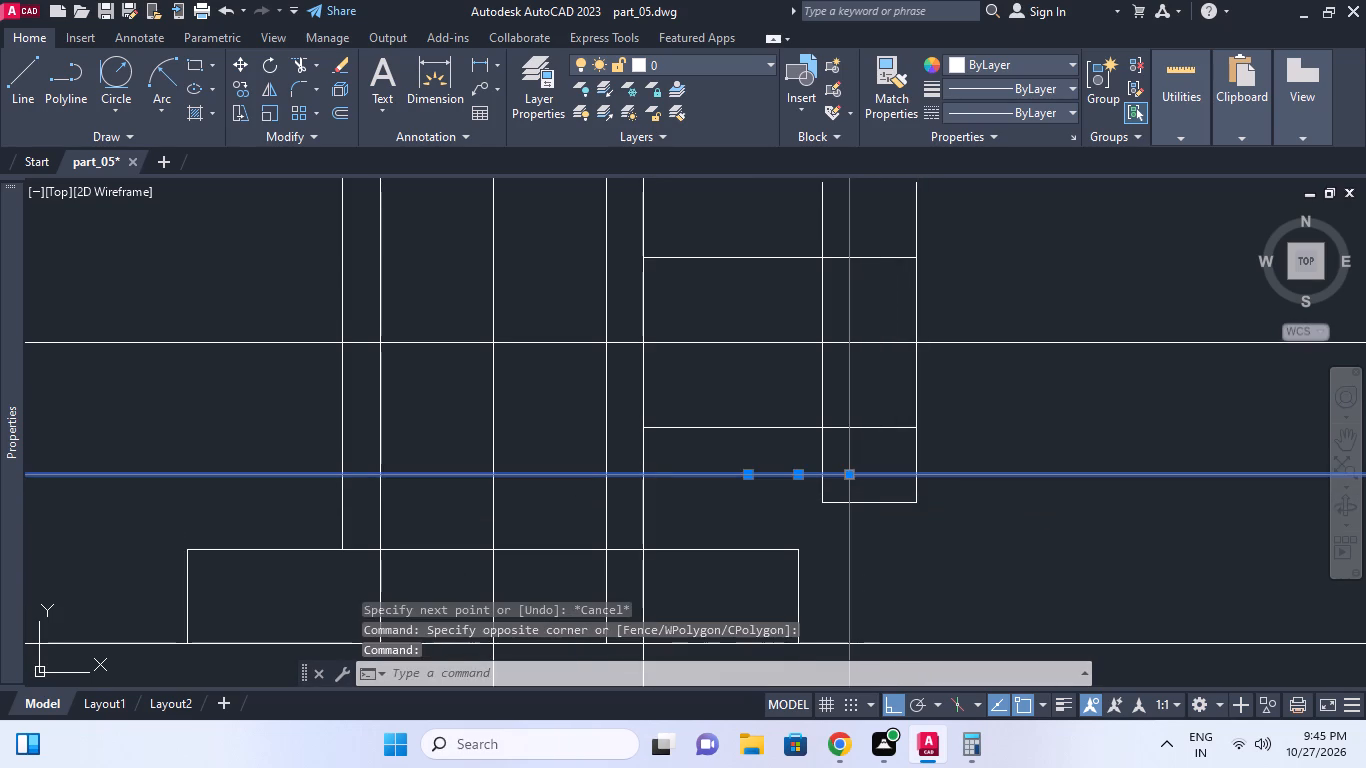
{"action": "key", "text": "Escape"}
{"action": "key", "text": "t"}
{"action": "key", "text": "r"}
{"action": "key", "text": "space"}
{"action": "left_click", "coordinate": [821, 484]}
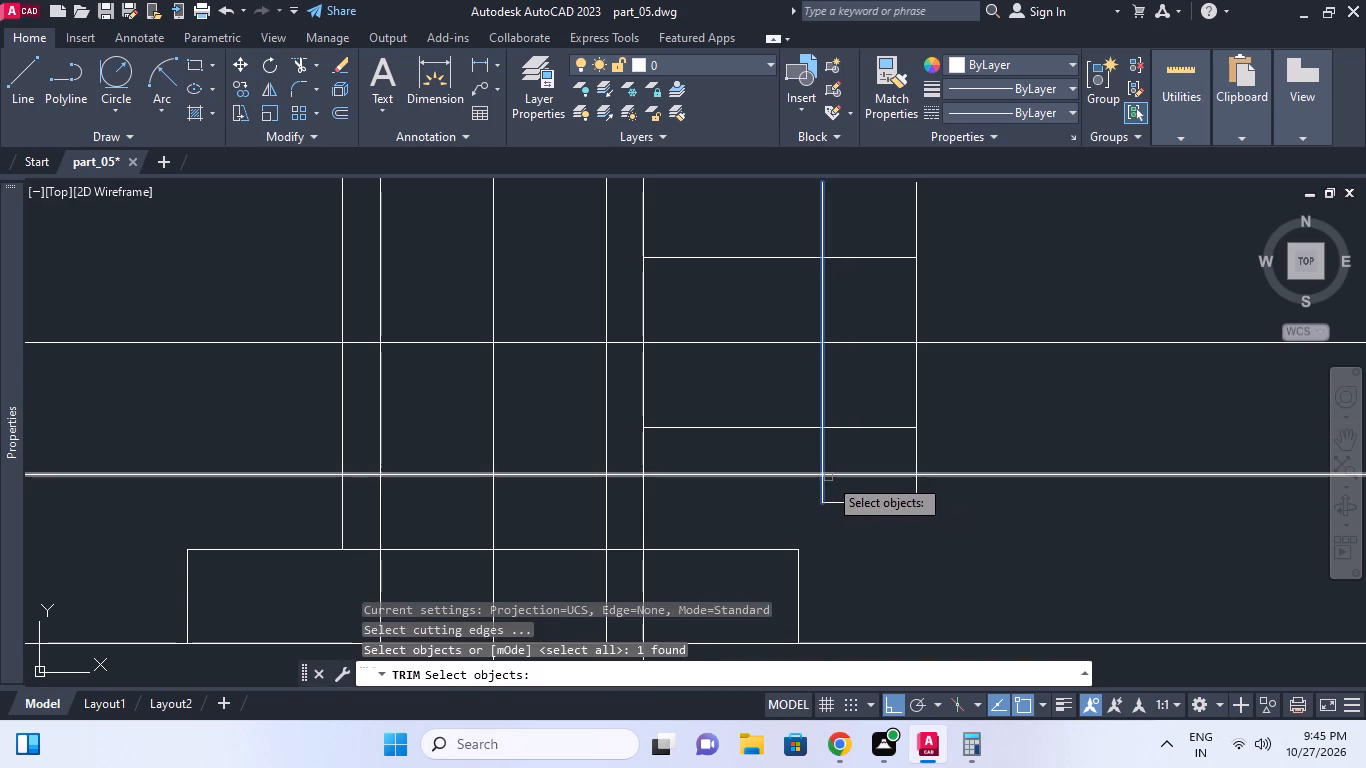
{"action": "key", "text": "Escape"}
Trim the branch flange's inner vertical line above the 28/2 offset line, using that offset line as cutting edge.
{"action": "key", "text": "space"}
{"action": "left_click", "coordinate": [833, 476]}
{"action": "key", "text": "space"}
{"action": "left_click", "coordinate": [824, 456]}
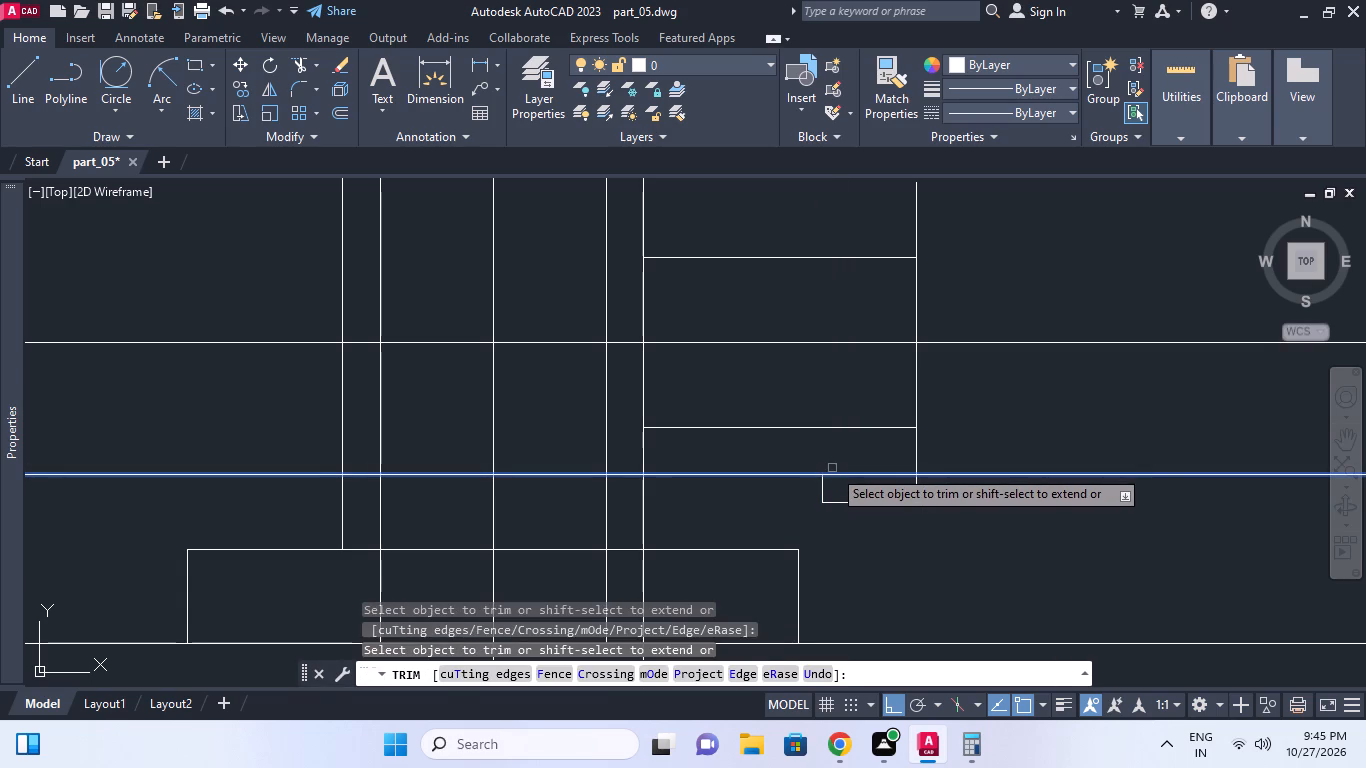
{"action": "scroll", "coordinate": [871, 461], "scroll_direction": "down", "scroll_amount": 1}
{"action": "key", "text": "Escape"}
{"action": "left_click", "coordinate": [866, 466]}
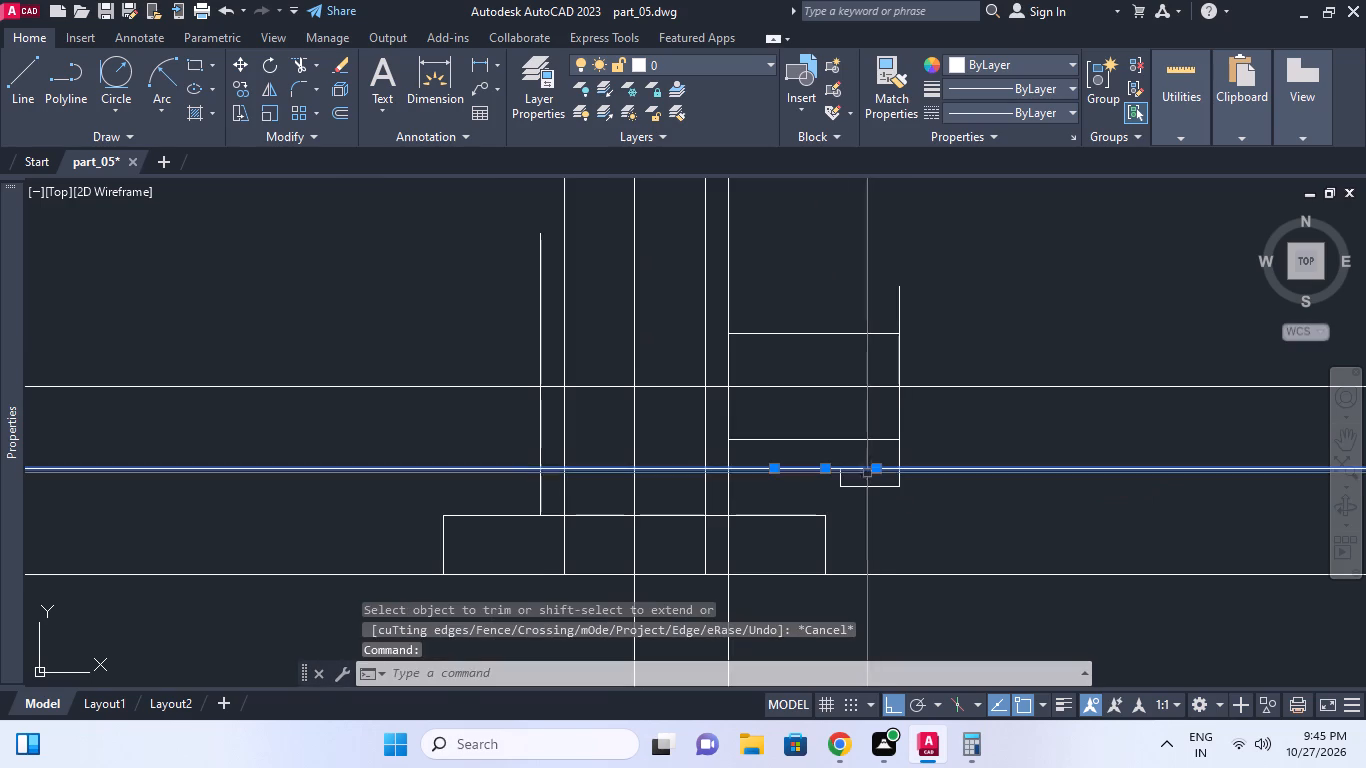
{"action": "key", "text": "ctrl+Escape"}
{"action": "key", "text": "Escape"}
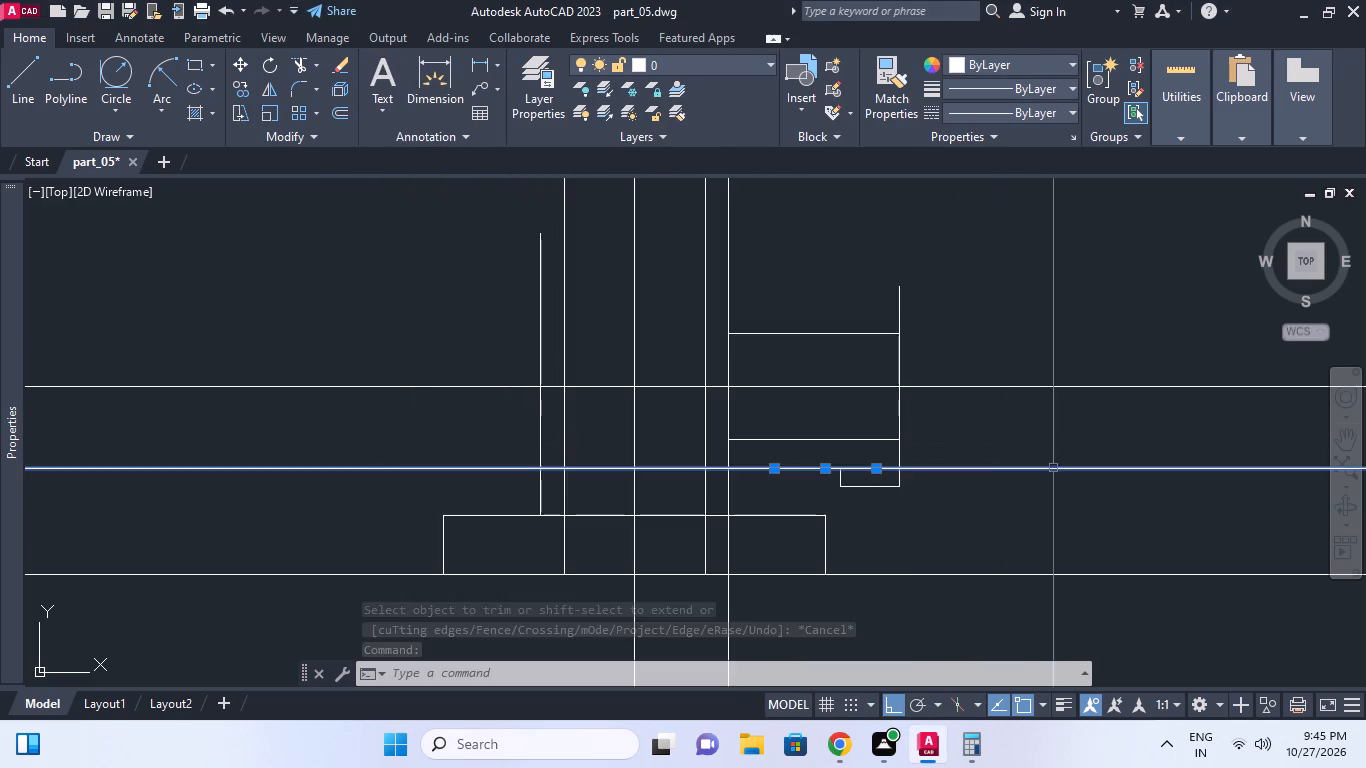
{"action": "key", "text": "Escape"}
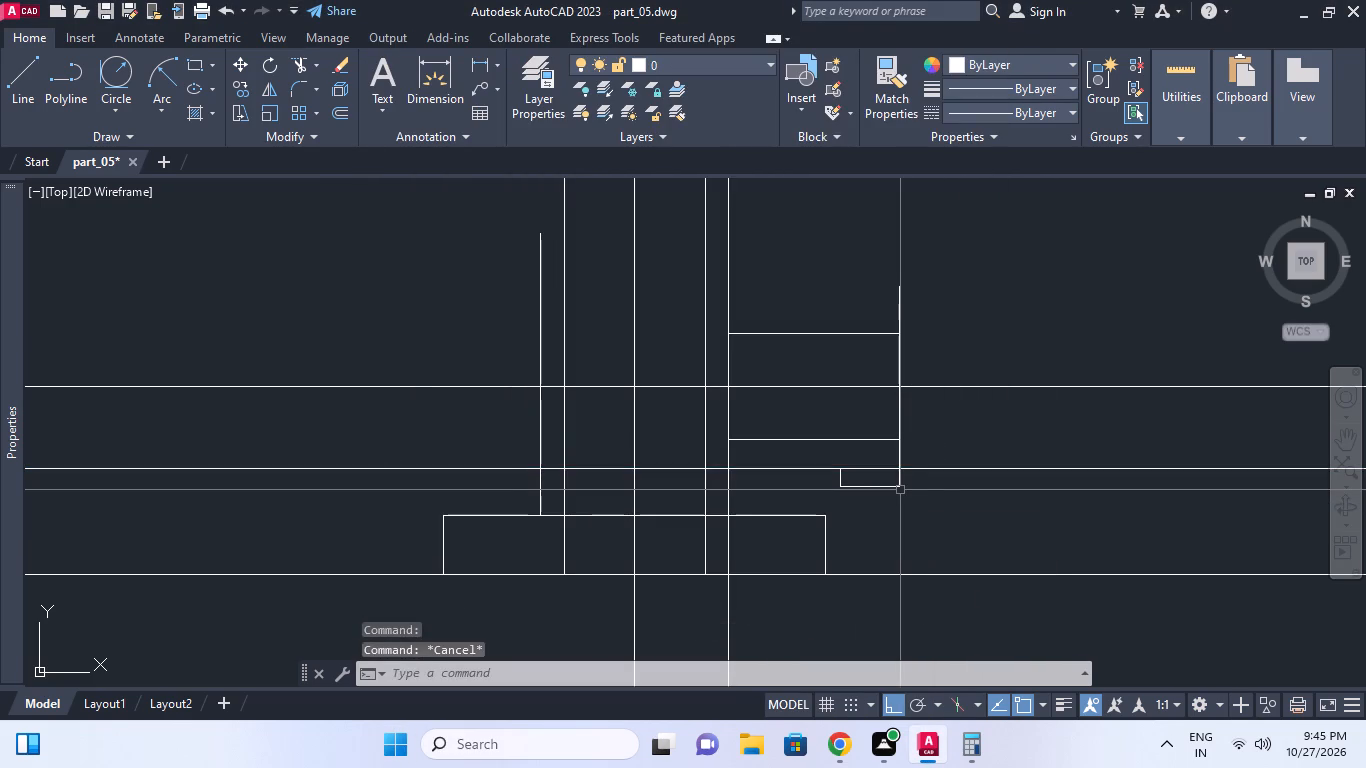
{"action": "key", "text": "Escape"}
Trim the 28/2 offset line left of the body's outer right vertical line, using that vertical as cutting edge.
{"action": "middle_click", "coordinate": [743, 483]}
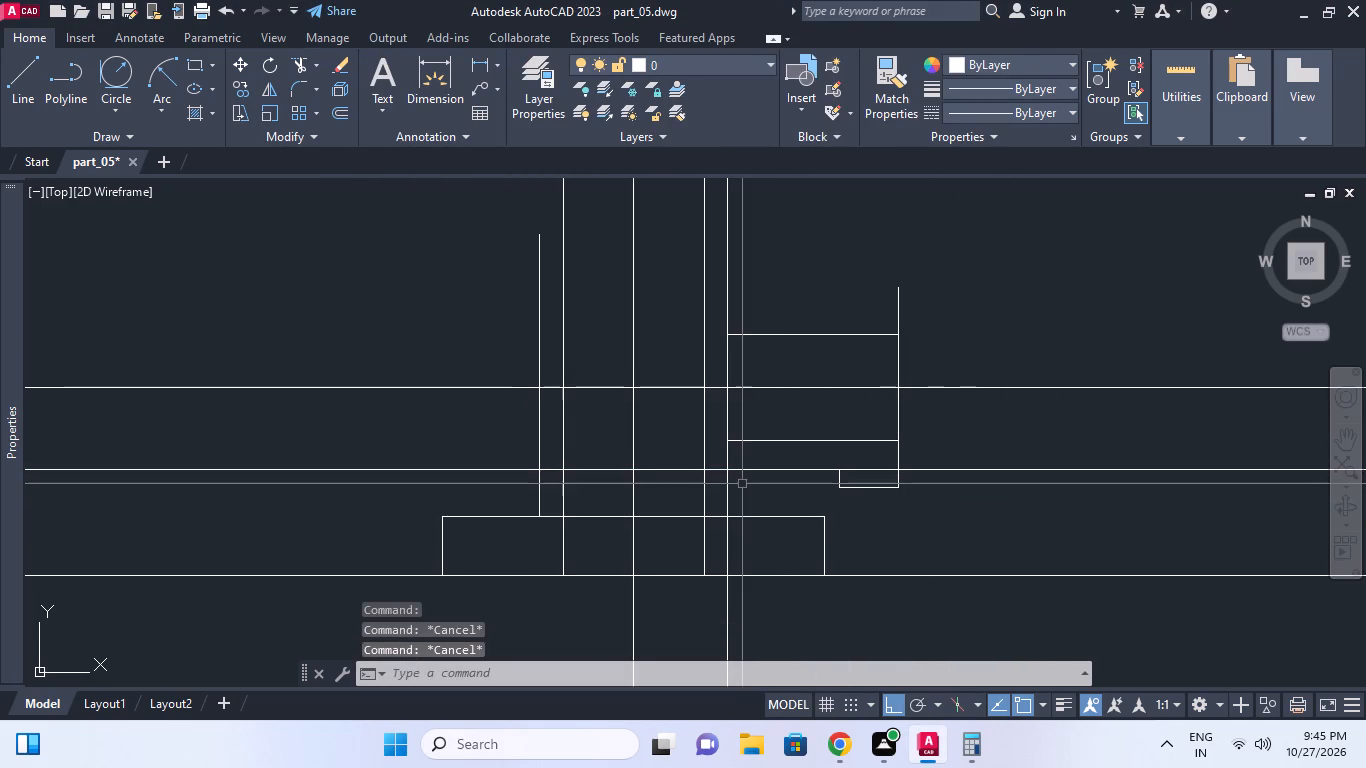
{"action": "key", "text": "t"}
{"action": "key", "text": "r"}
{"action": "key", "text": "space"}
{"action": "left_click", "coordinate": [730, 483]}
{"action": "key", "text": "space"}
{"action": "left_click", "coordinate": [720, 472]}
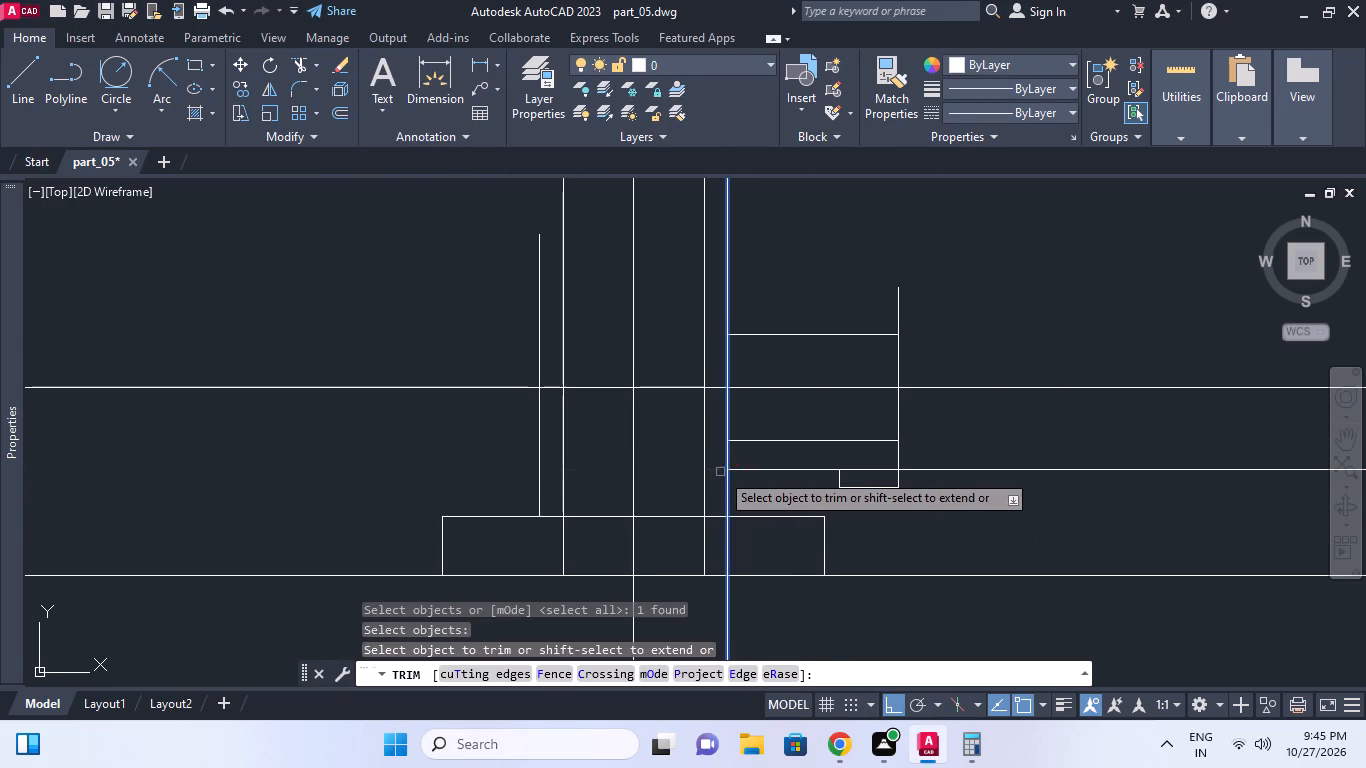
{"action": "key", "text": "Escape"}
{"action": "key", "text": "Escape"}
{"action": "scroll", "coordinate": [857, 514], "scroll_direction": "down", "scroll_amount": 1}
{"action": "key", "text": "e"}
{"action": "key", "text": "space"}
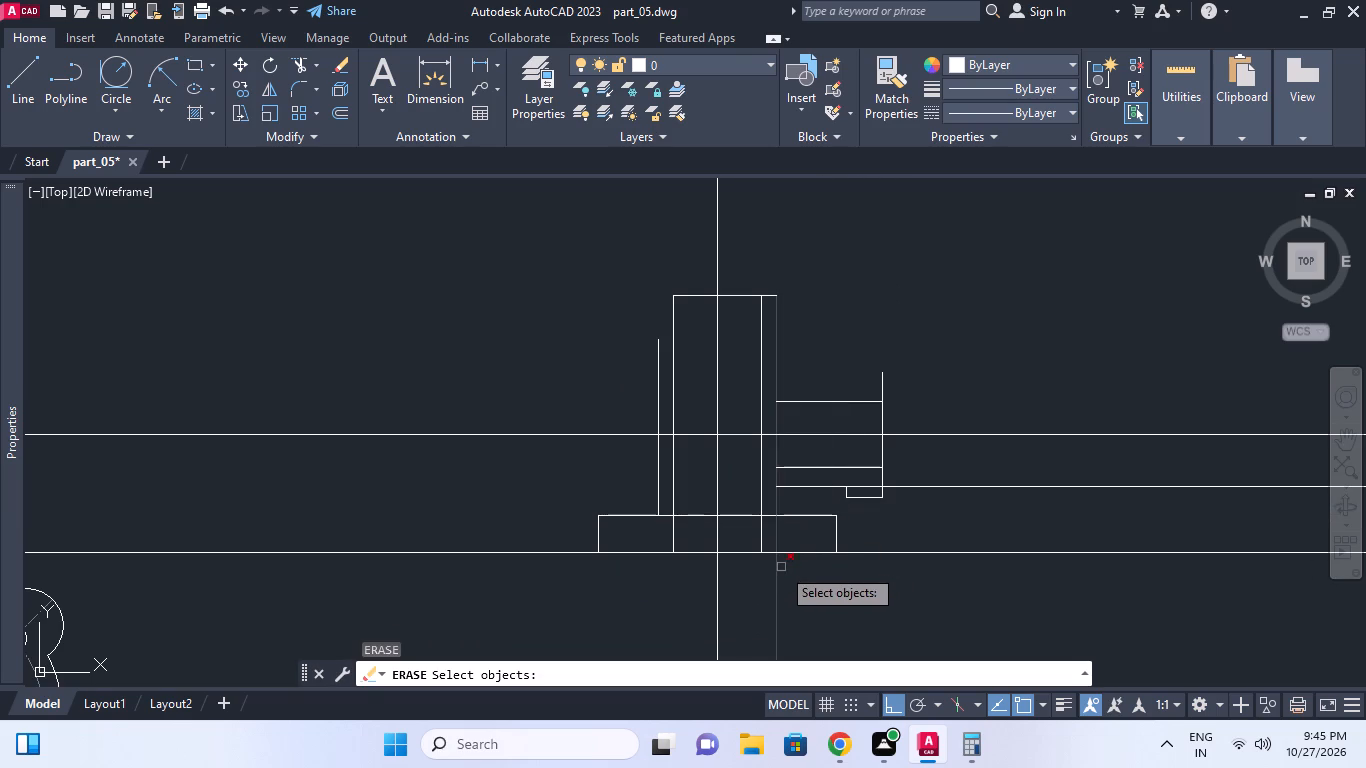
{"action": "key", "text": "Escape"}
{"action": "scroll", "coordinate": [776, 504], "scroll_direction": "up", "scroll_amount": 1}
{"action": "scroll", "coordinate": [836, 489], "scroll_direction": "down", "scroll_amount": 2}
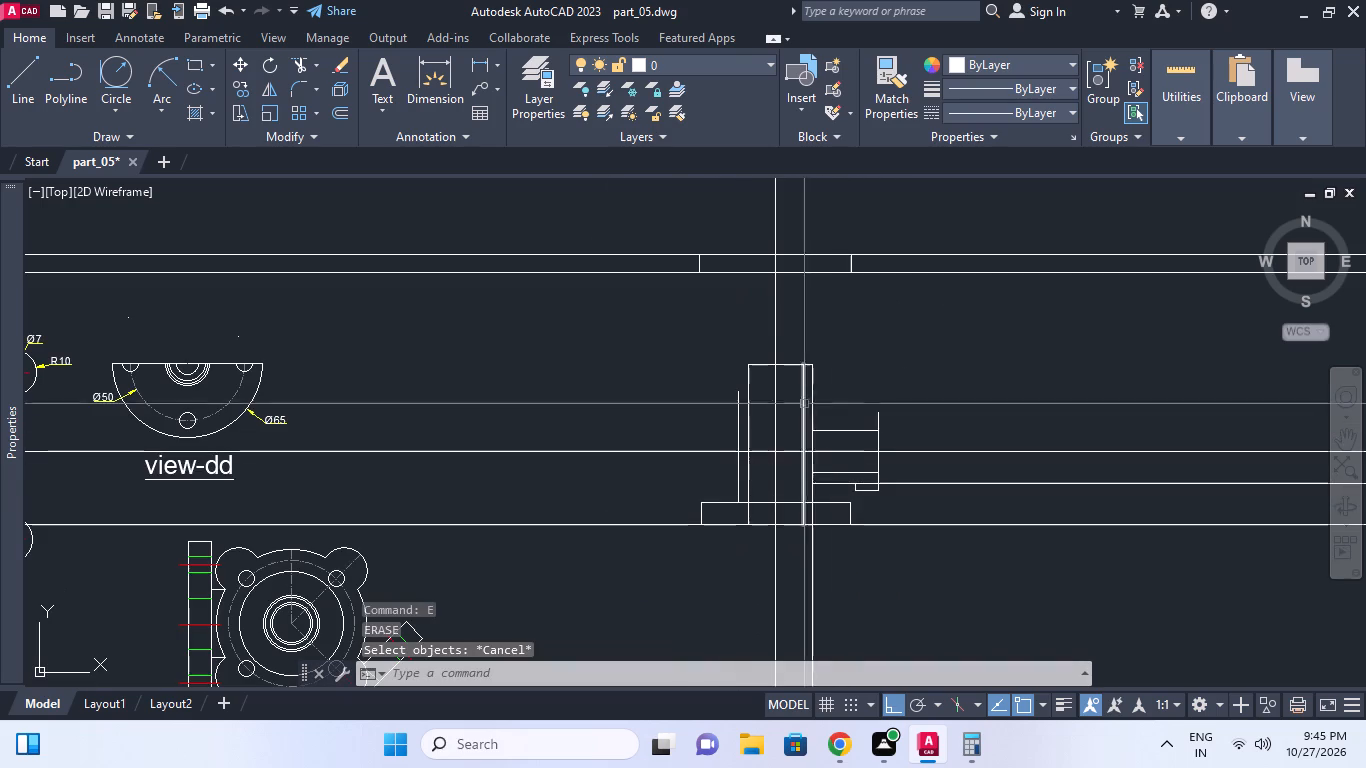
Trim the body's outer right vertical below the base flange's top line, using that top line as cutting edge.
{"action": "scroll", "coordinate": [817, 527], "scroll_direction": "up", "scroll_amount": 1}
{"action": "key", "text": "t"}
{"action": "key", "text": "r"}
{"action": "key", "text": "space"}
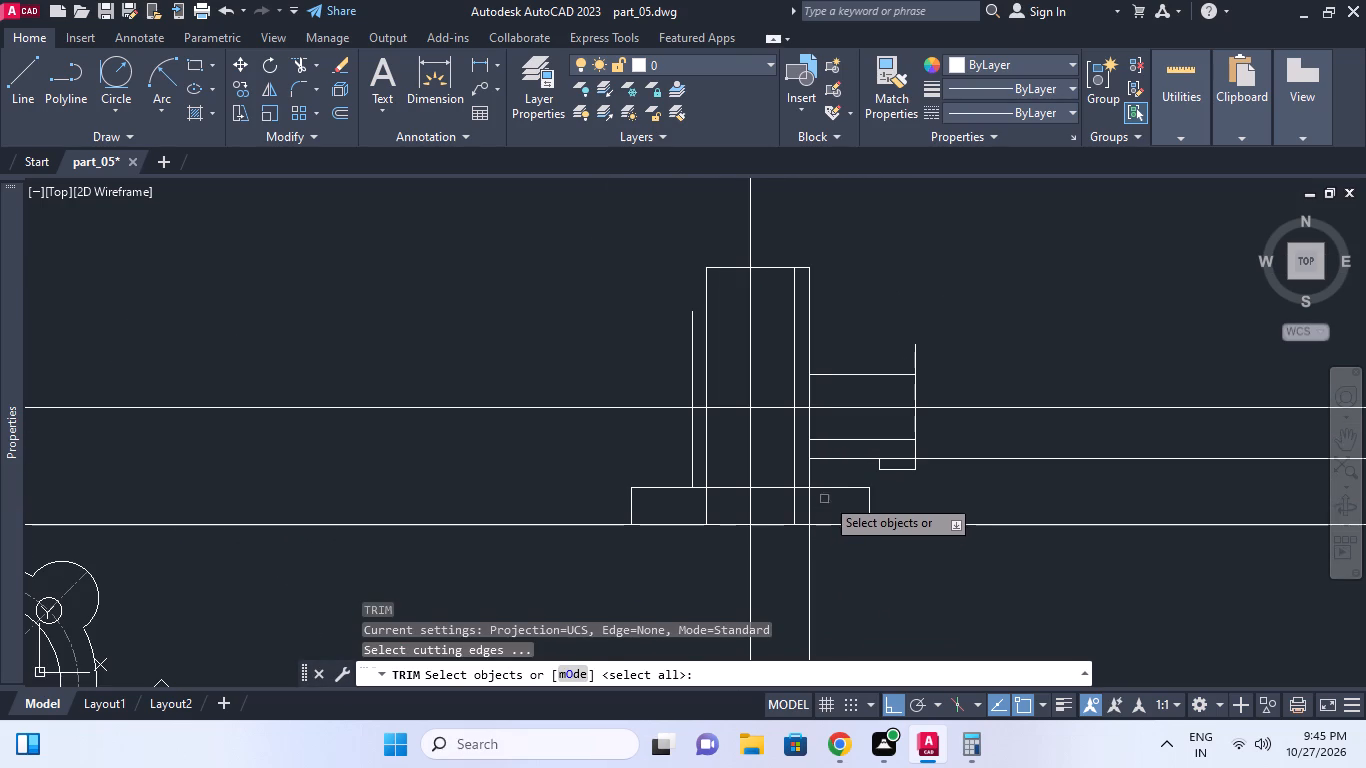
{"action": "left_click", "coordinate": [828, 492]}
{"action": "key", "text": "space"}
{"action": "left_click", "coordinate": [809, 502]}
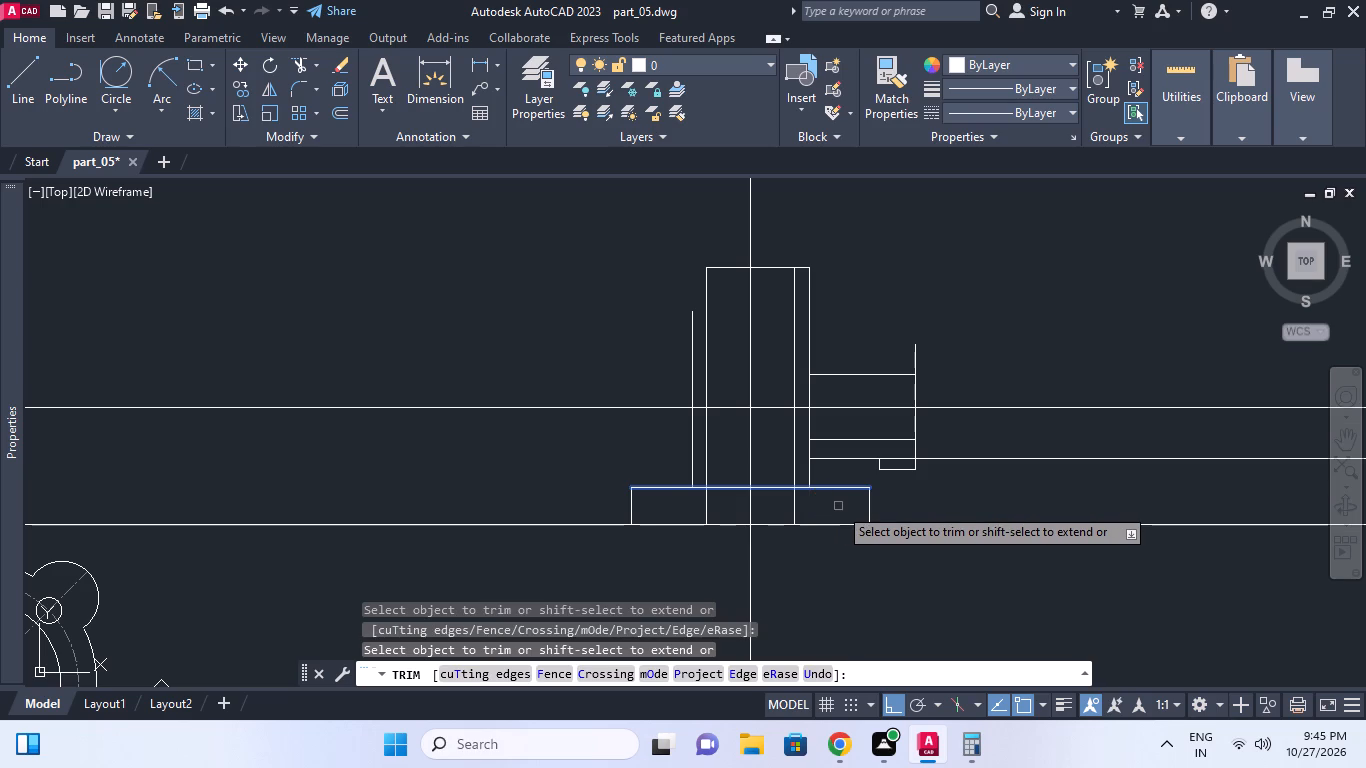
{"action": "scroll", "coordinate": [819, 503], "scroll_direction": "up", "scroll_amount": 1}
{"action": "key", "text": "Escape"}
Trim the base flange's top line between the body's inner and outer right verticals.
{"action": "key", "text": "space"}
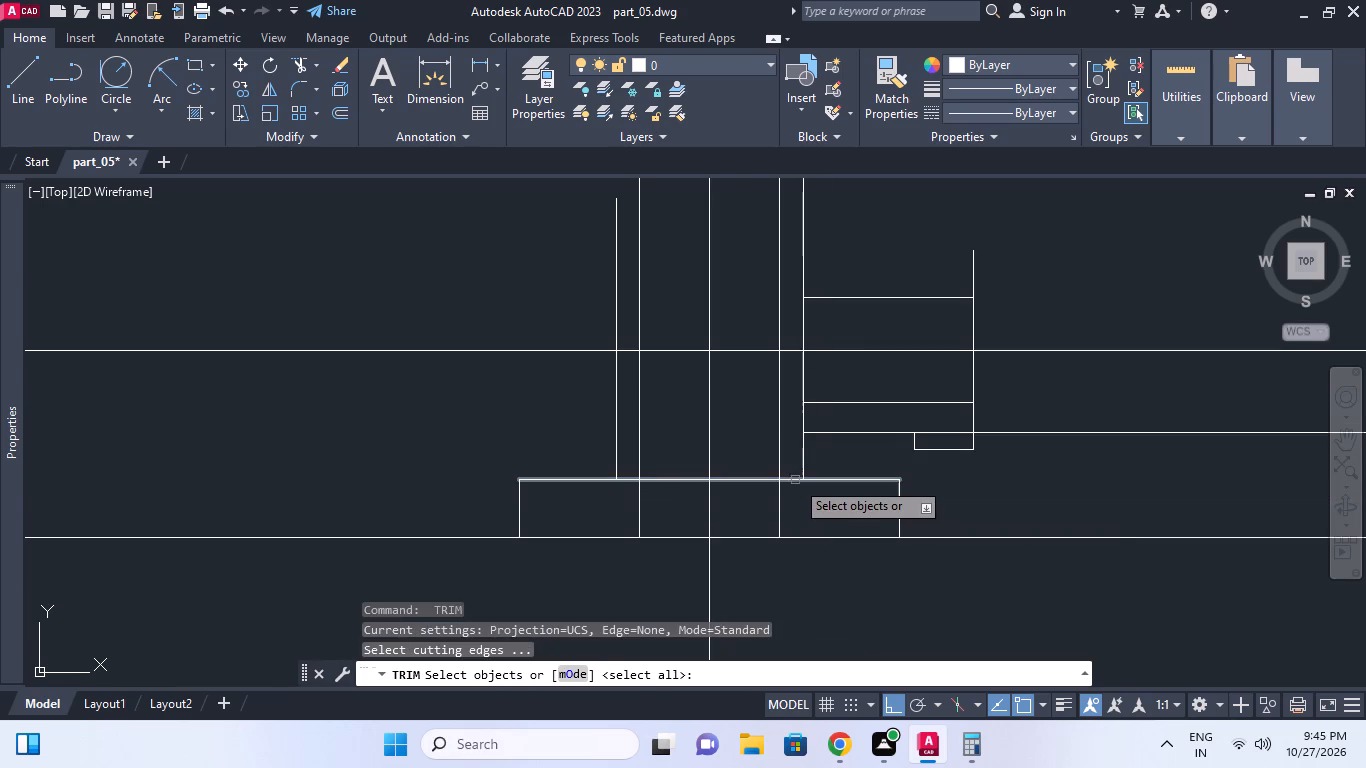
{"action": "key", "text": "space"}
{"action": "left_click", "coordinate": [792, 478]}
{"action": "key", "text": "Escape"}
{"action": "scroll", "coordinate": [854, 516], "scroll_direction": "down", "scroll_amount": 1}
{"action": "middle_click", "coordinate": [854, 516]}
Erase the long 28/2 offset line that extends right past the branch flange.
{"action": "left_click", "coordinate": [961, 485]}
{"action": "left_click", "coordinate": [961, 464]}
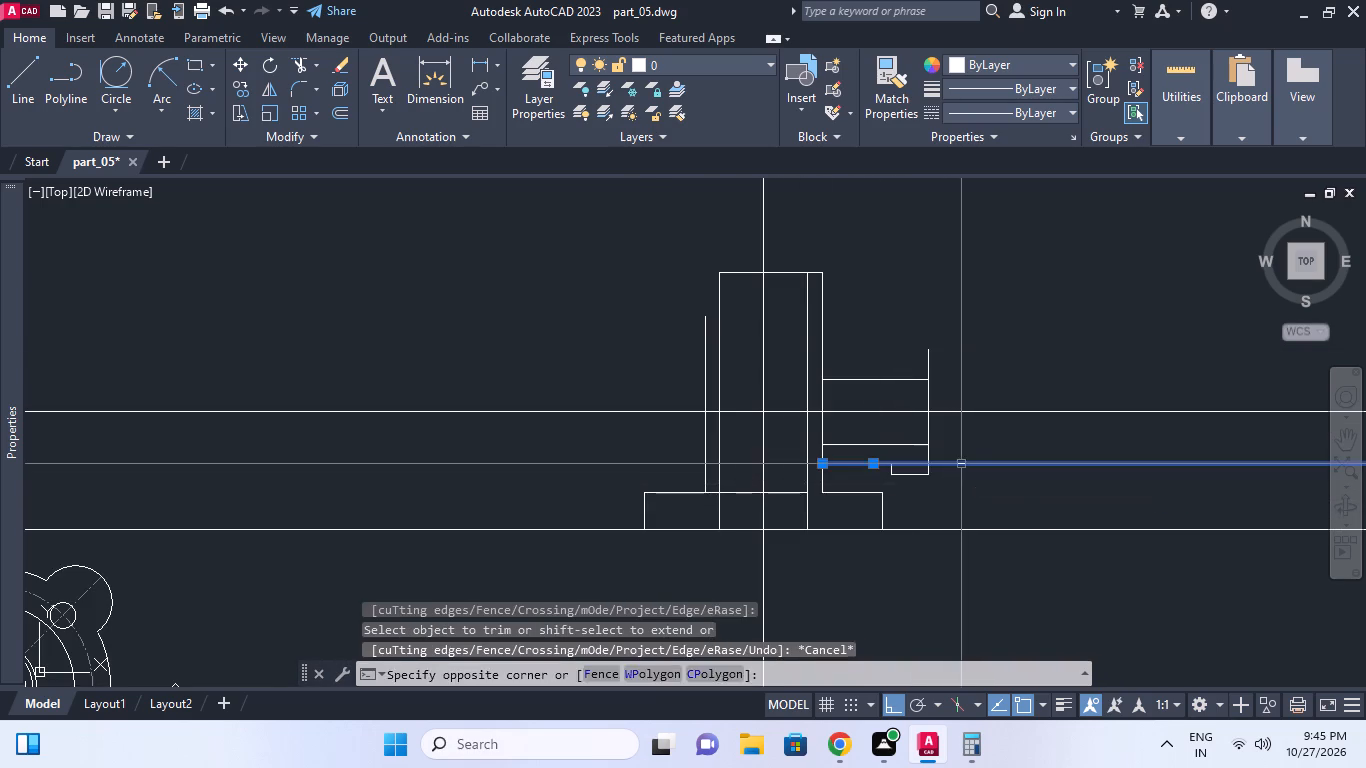
{"action": "key", "text": "e"}
{"action": "key", "text": "space"}
{"action": "key", "text": "Escape"}
Draw a horizontal line from the upper end of the branch flange's short inner vertical to the body's outer right vertical.
{"action": "middle_click_drag", "start_coordinate": [882, 493], "coordinate": [882, 508]}
{"action": "scroll", "coordinate": [882, 508], "scroll_direction": "up", "scroll_amount": 1}
{"action": "key", "text": "l"}
{"action": "key", "text": "space"}
{"action": "left_click", "coordinate": [903, 454]}
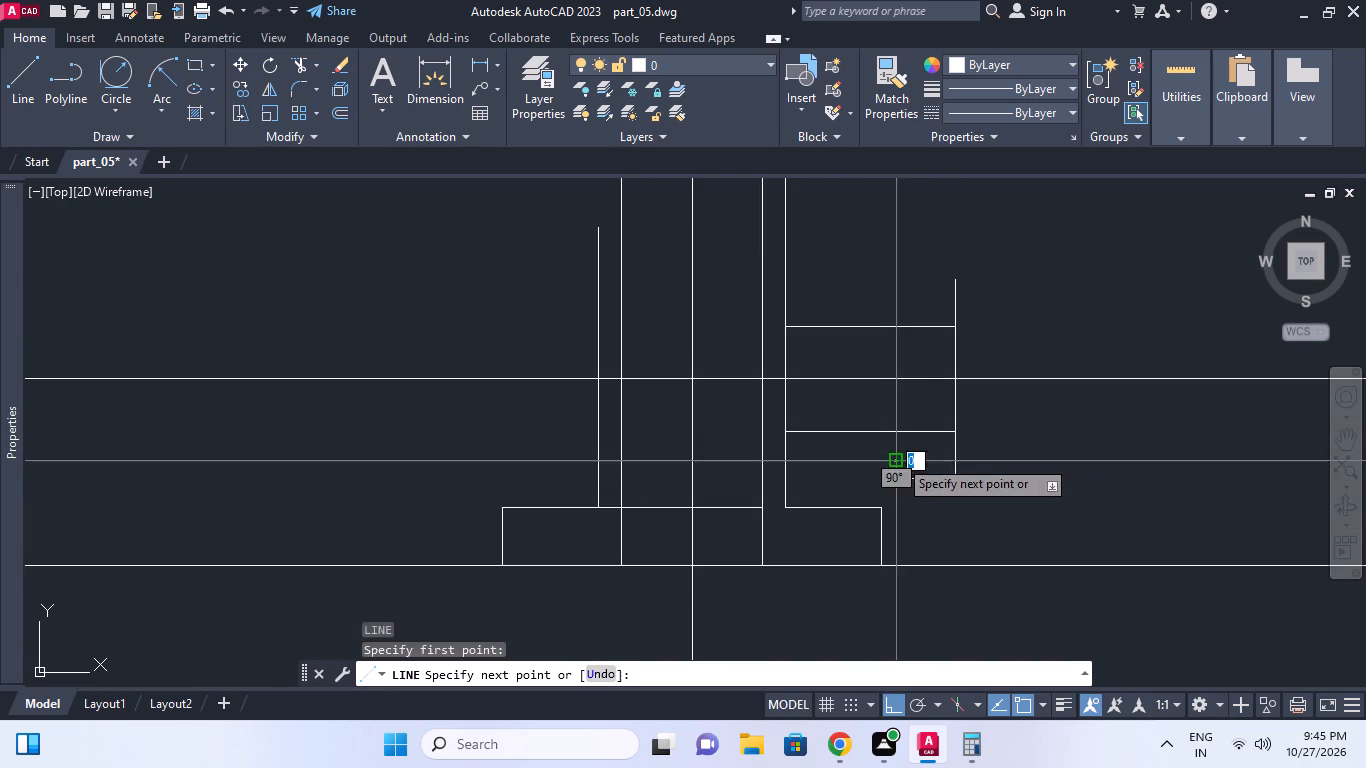
{"action": "left_click", "coordinate": [785, 461]}
{"action": "key", "text": "Escape"}
{"action": "scroll", "coordinate": [901, 470], "scroll_direction": "down", "scroll_amount": 1}
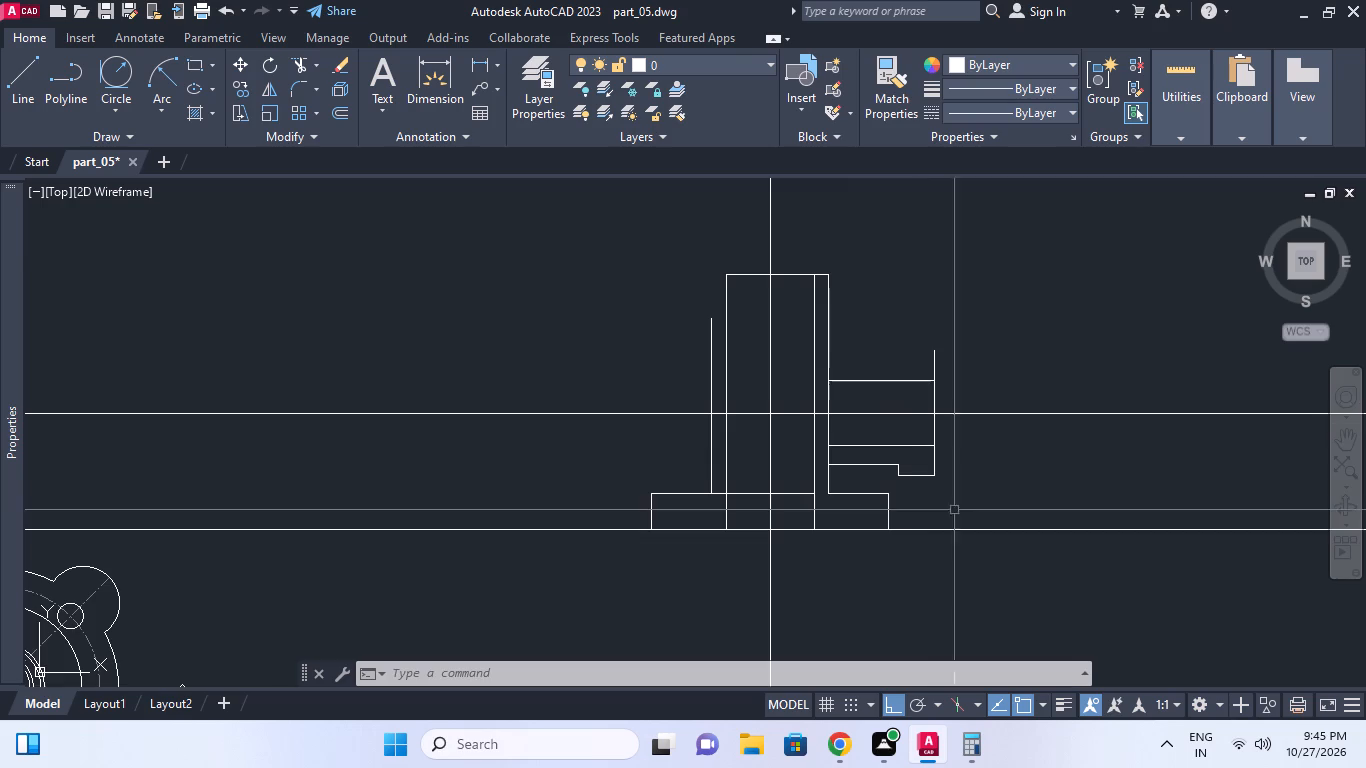
Trim the base flange's top line between the body's two left verticals and erase its remaining piece inside the body.
{"action": "scroll", "coordinate": [995, 510], "scroll_direction": "down", "scroll_amount": 1}
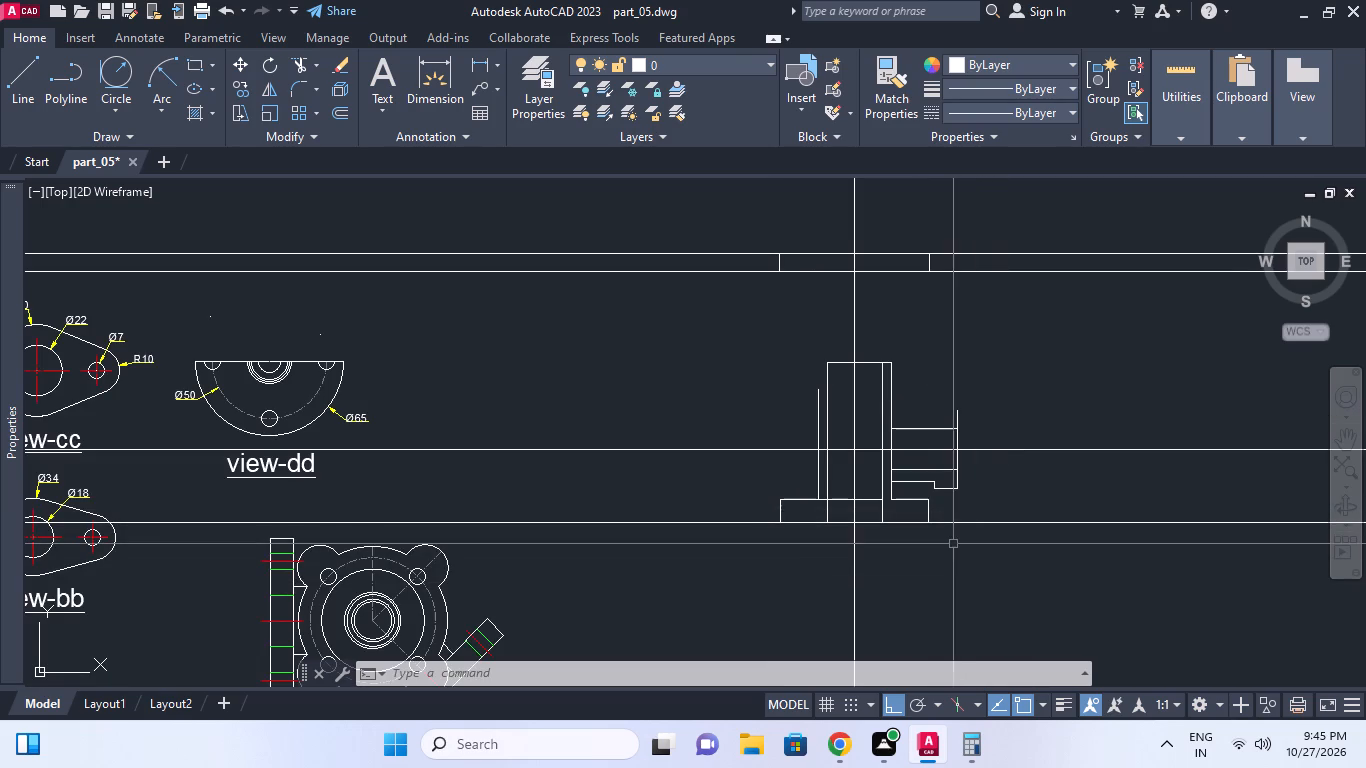
{"action": "scroll", "coordinate": [953, 544], "scroll_direction": "up", "scroll_amount": 1}
{"action": "key", "text": "Escape"}
{"action": "left_click", "coordinate": [802, 476]}
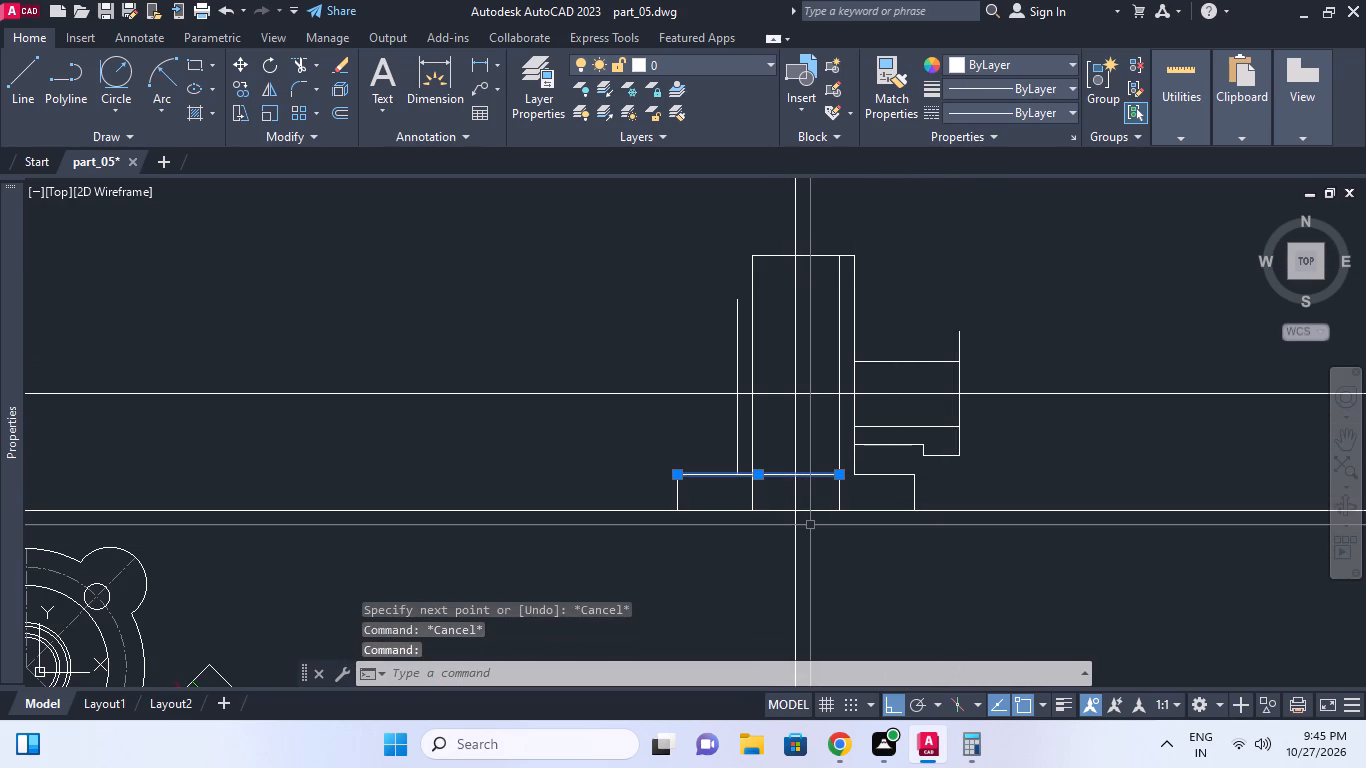
{"action": "key", "text": "Escape"}
{"action": "key", "text": "Escape"}
{"action": "type", "text": "tr"}
{"action": "key", "text": "space"}
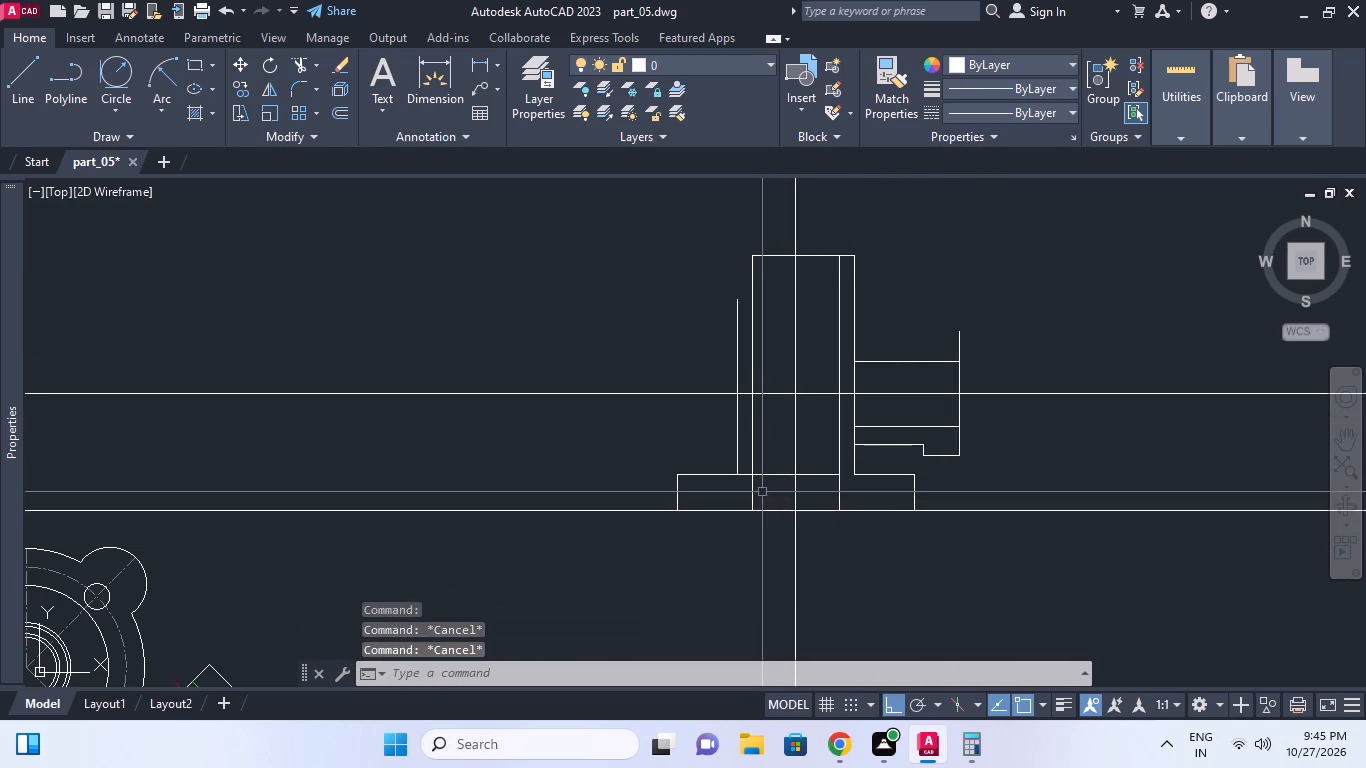
{"action": "key", "text": "space"}
{"action": "left_click", "coordinate": [744, 475]}
{"action": "key", "text": "Escape"}
{"action": "left_click", "coordinate": [762, 475]}
{"action": "key", "text": "e"}
{"action": "key", "text": "space"}
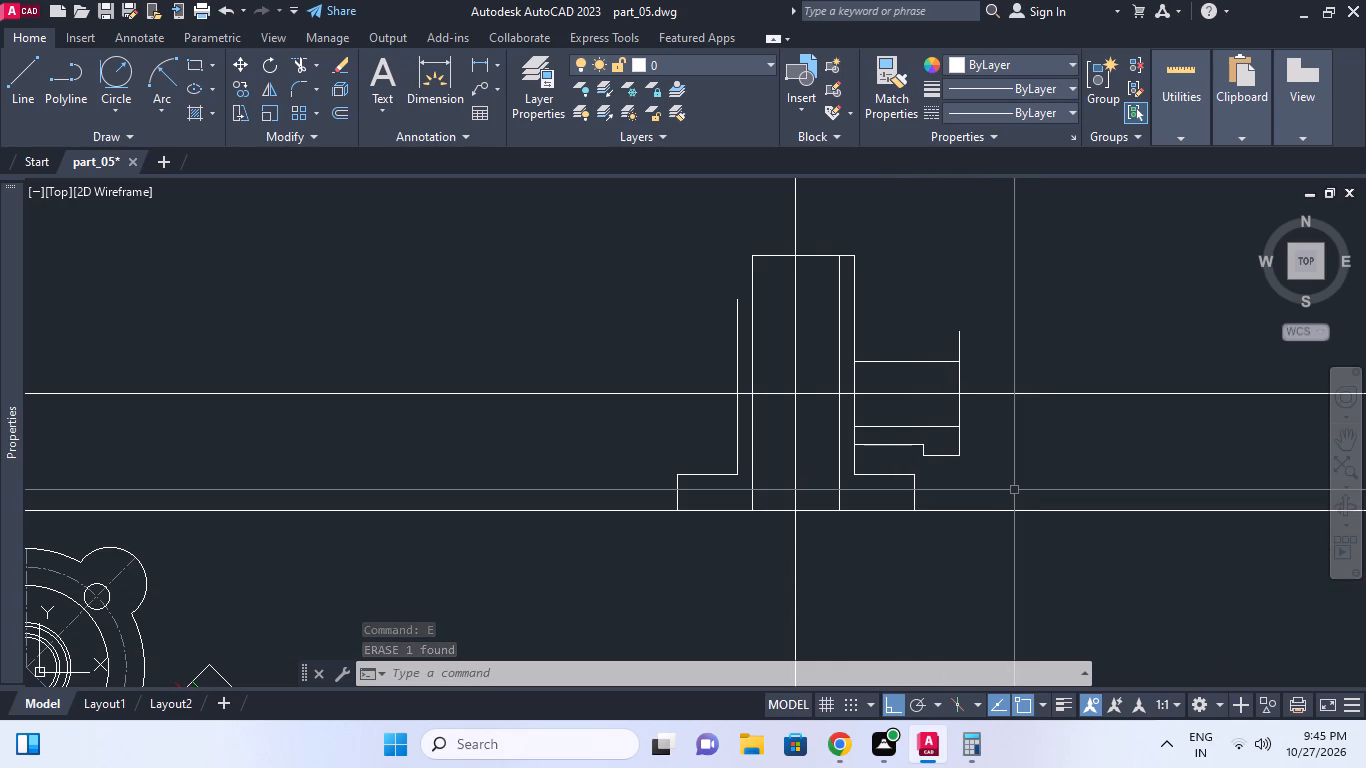
Draw a 10-long horizontal line from the upper end of the branch flange's outer vertical towards the body.
{"action": "middle_click_drag", "start_coordinate": [983, 377], "coordinate": [983, 415]}
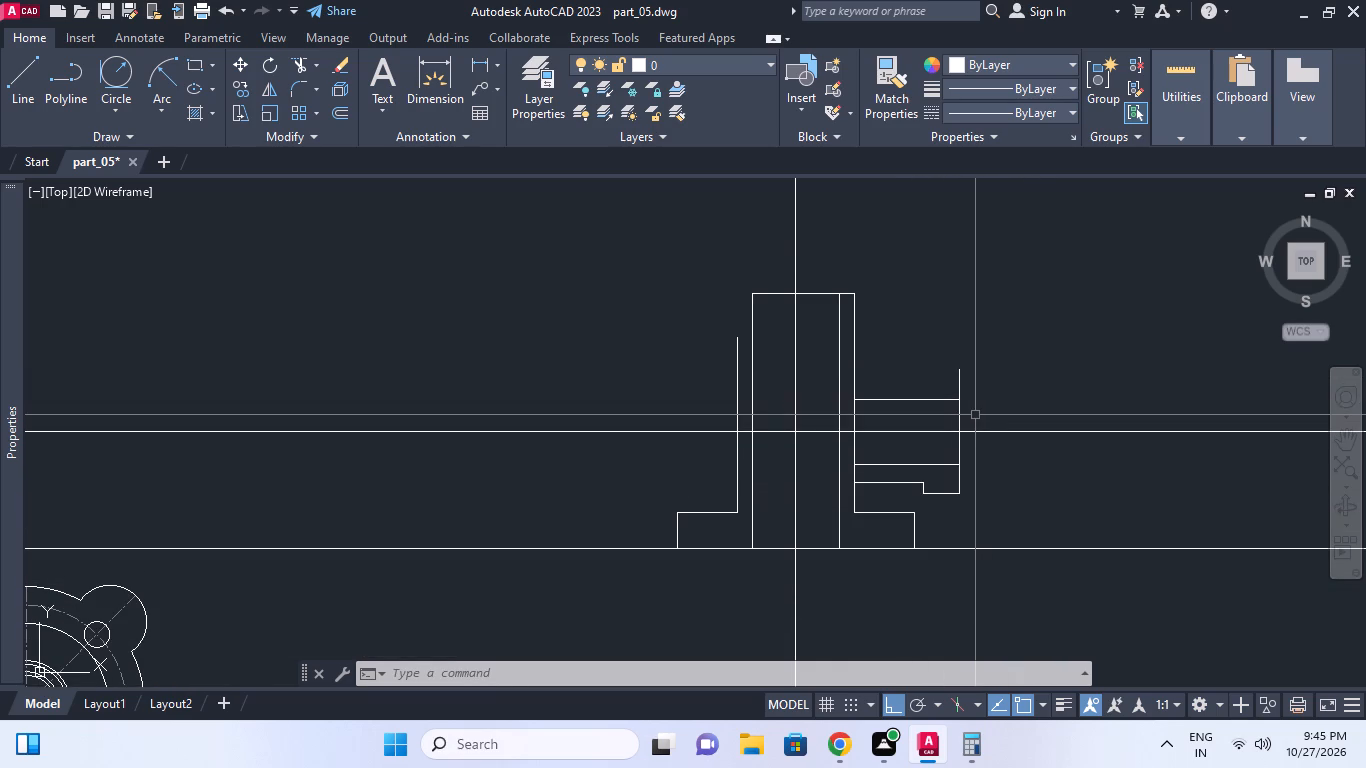
{"action": "key", "text": "l"}
{"action": "key", "text": "space"}
{"action": "left_click", "coordinate": [959, 366]}
{"action": "type", "text": "10"}
{"action": "key", "text": "Return"}
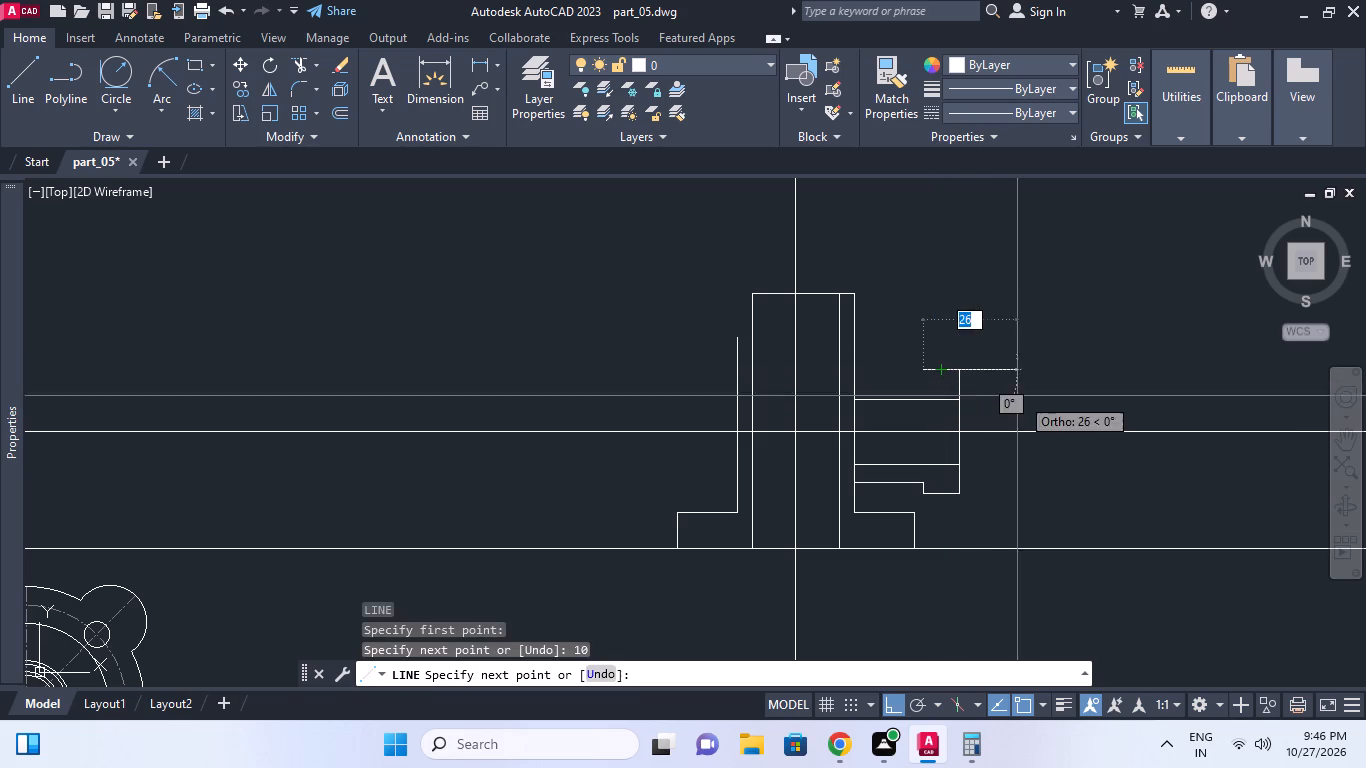
{"action": "key", "text": "Escape"}
{"action": "key", "text": "Escape"}
{"action": "key", "text": "Escape"}
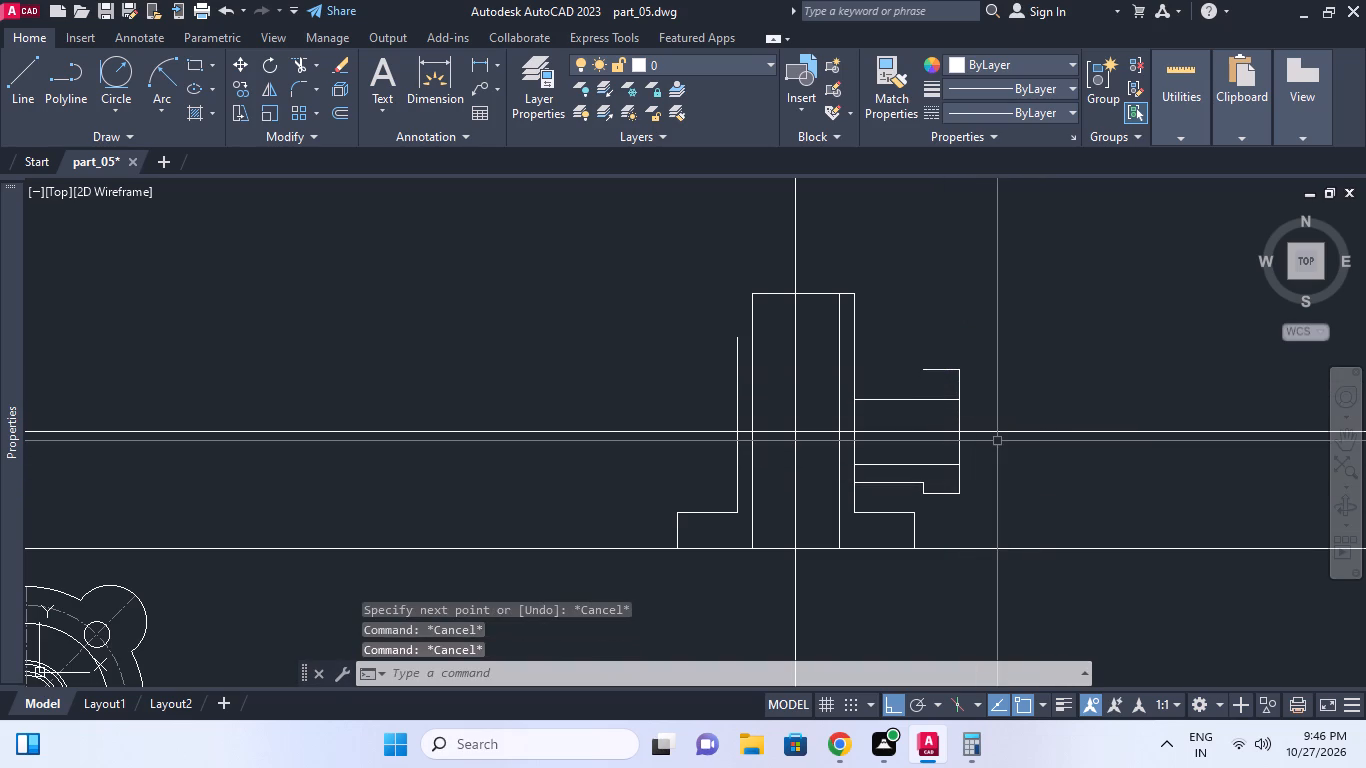
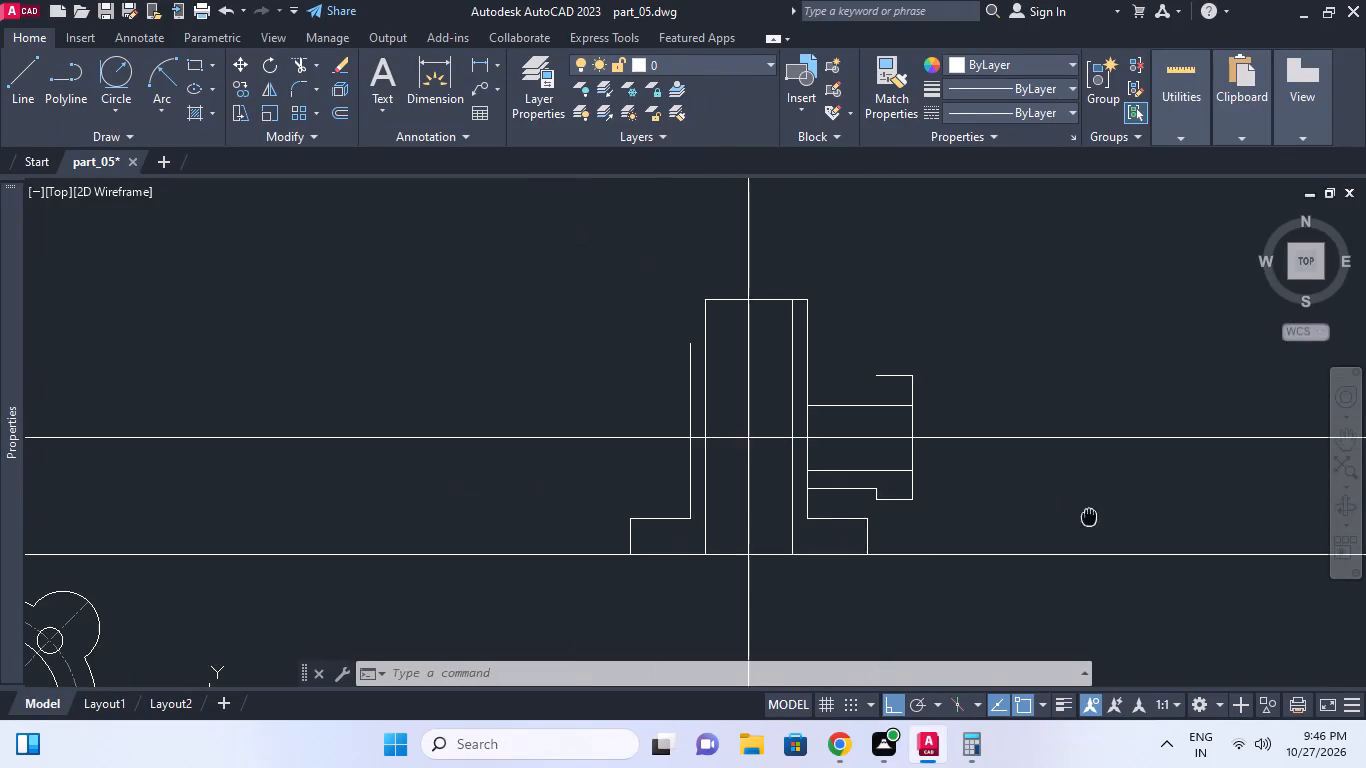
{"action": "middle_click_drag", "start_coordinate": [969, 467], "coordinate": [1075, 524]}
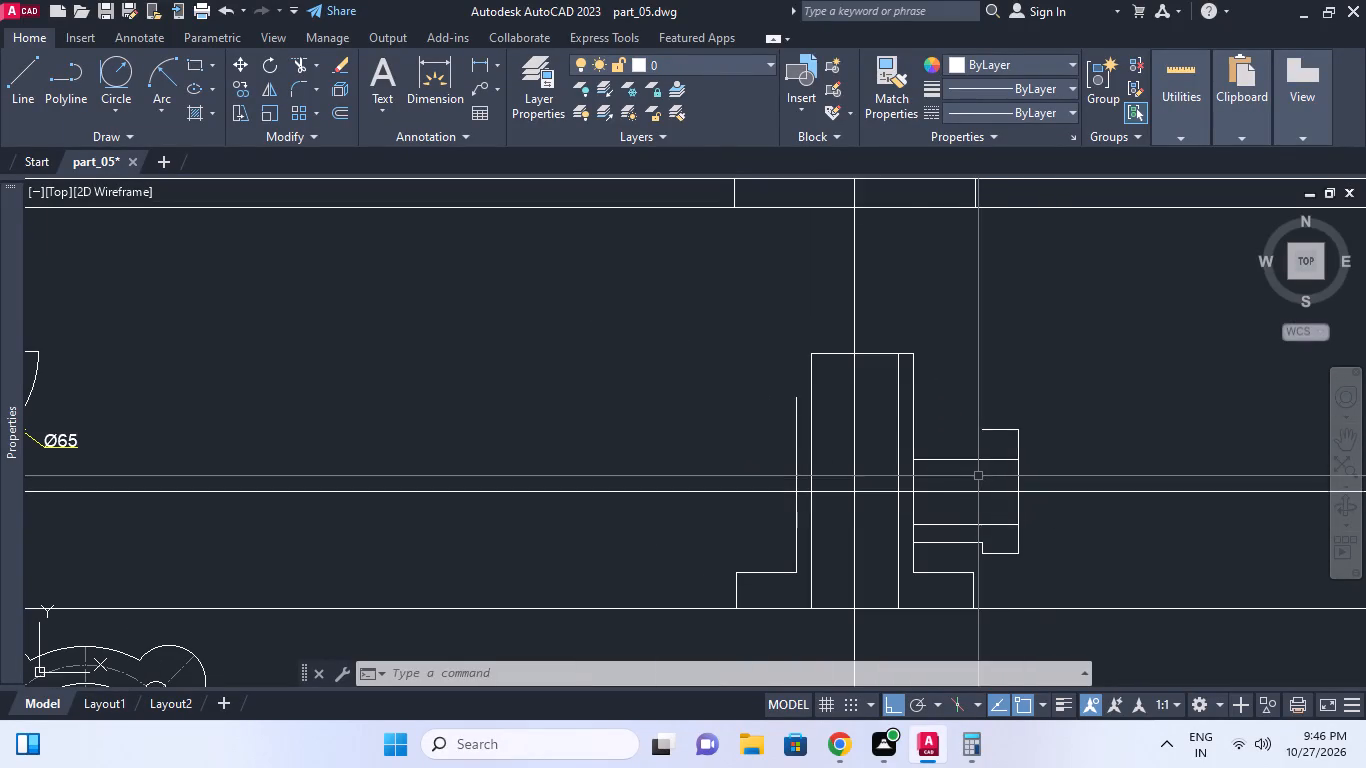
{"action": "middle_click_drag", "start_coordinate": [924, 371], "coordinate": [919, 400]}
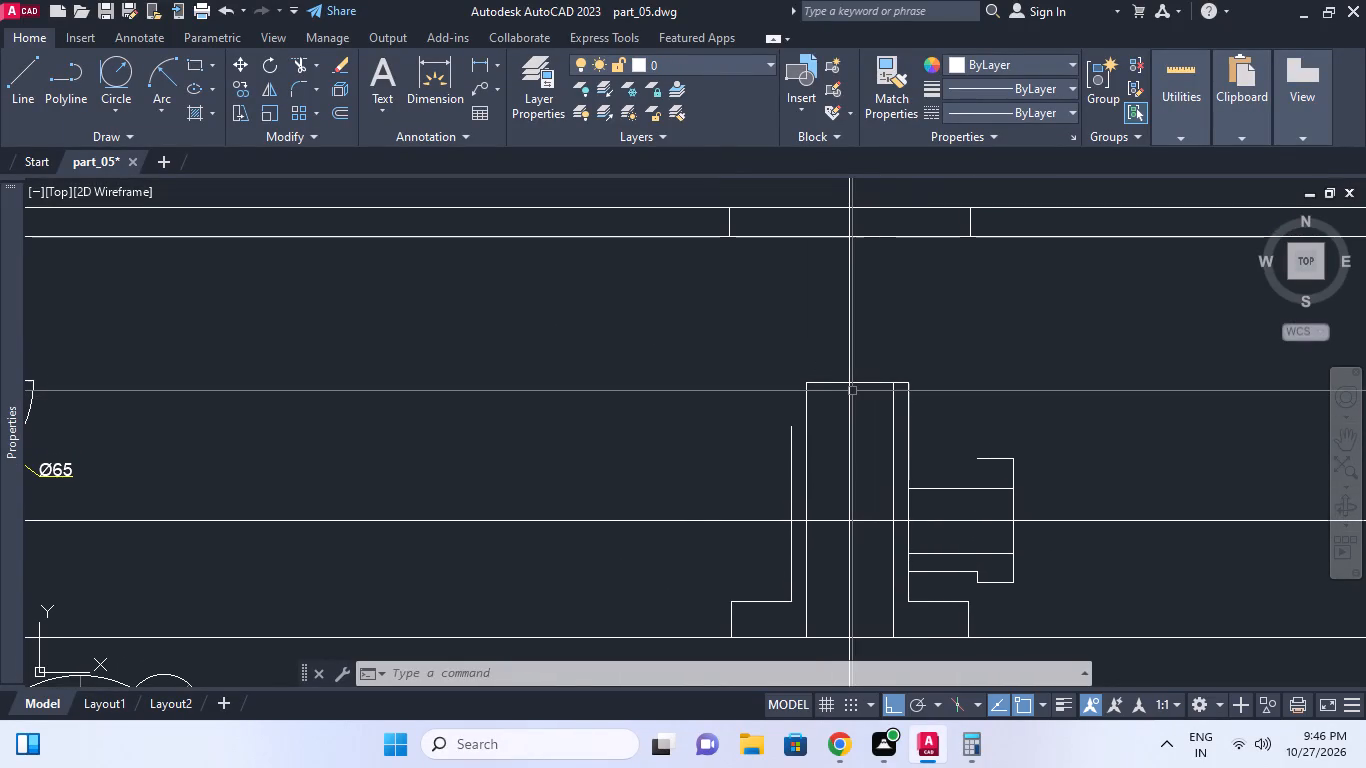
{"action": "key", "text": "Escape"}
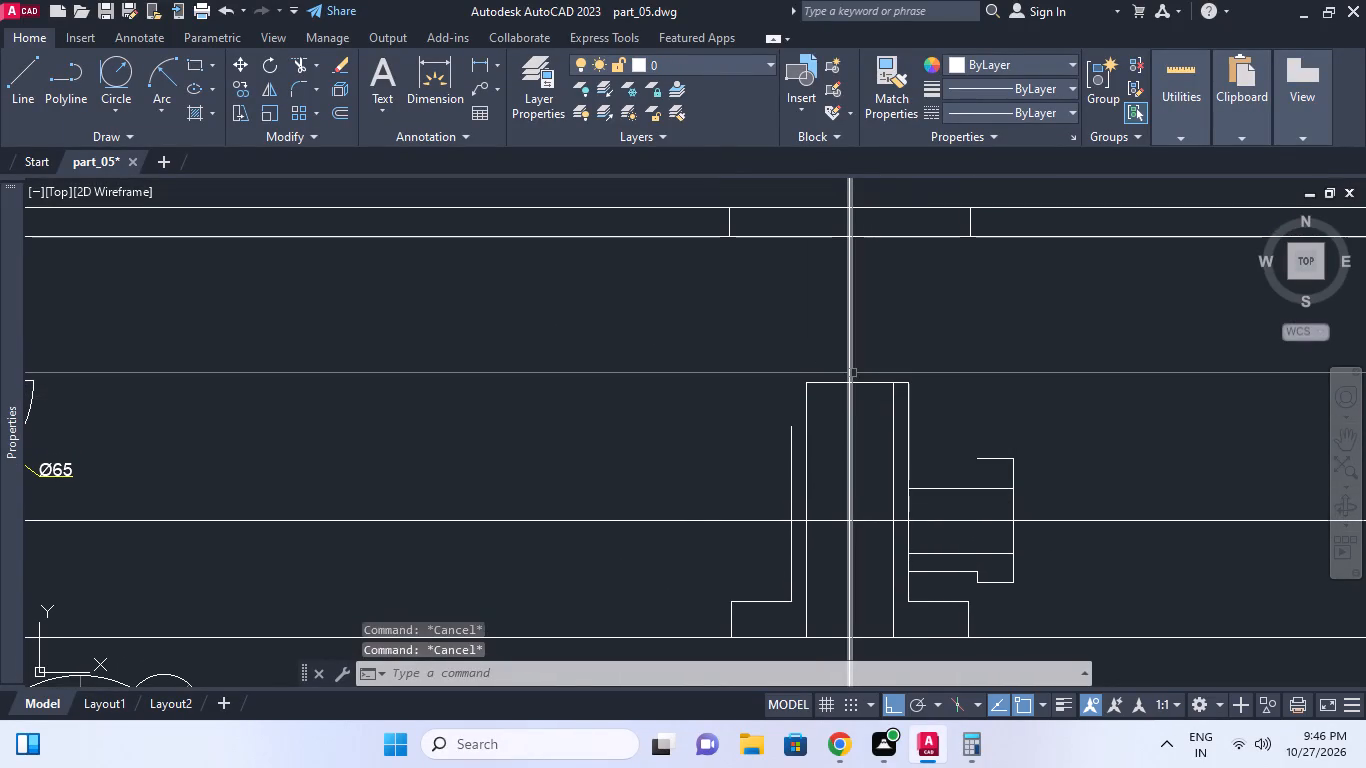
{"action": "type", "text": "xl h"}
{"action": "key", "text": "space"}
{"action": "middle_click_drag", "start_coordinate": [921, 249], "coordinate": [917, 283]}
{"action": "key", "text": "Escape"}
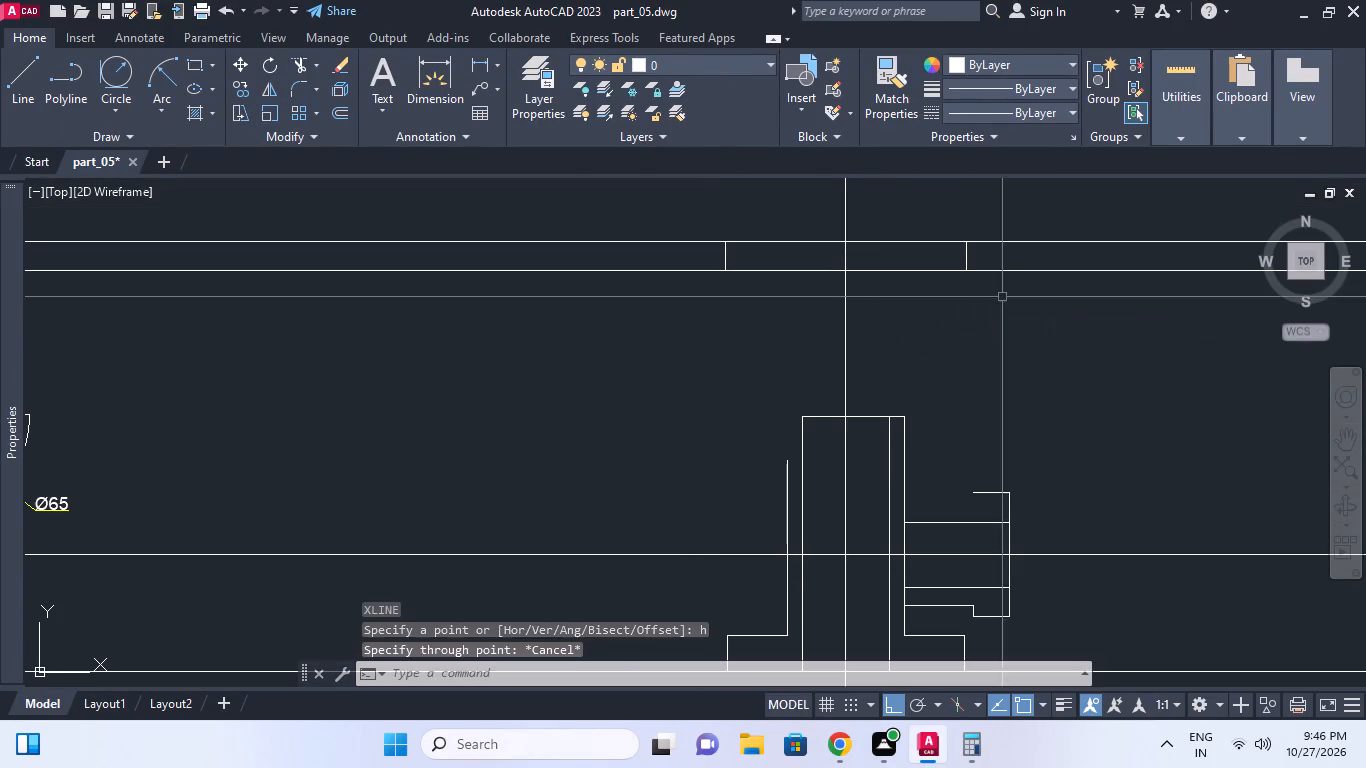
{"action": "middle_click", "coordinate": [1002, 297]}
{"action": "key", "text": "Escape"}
Offset the long horizontal line along the separate upper flange's top edge by 42 downwards, towards the body.
{"action": "type", "text": "o"}
{"action": "key", "text": "space"}
{"action": "type", "text": "42"}
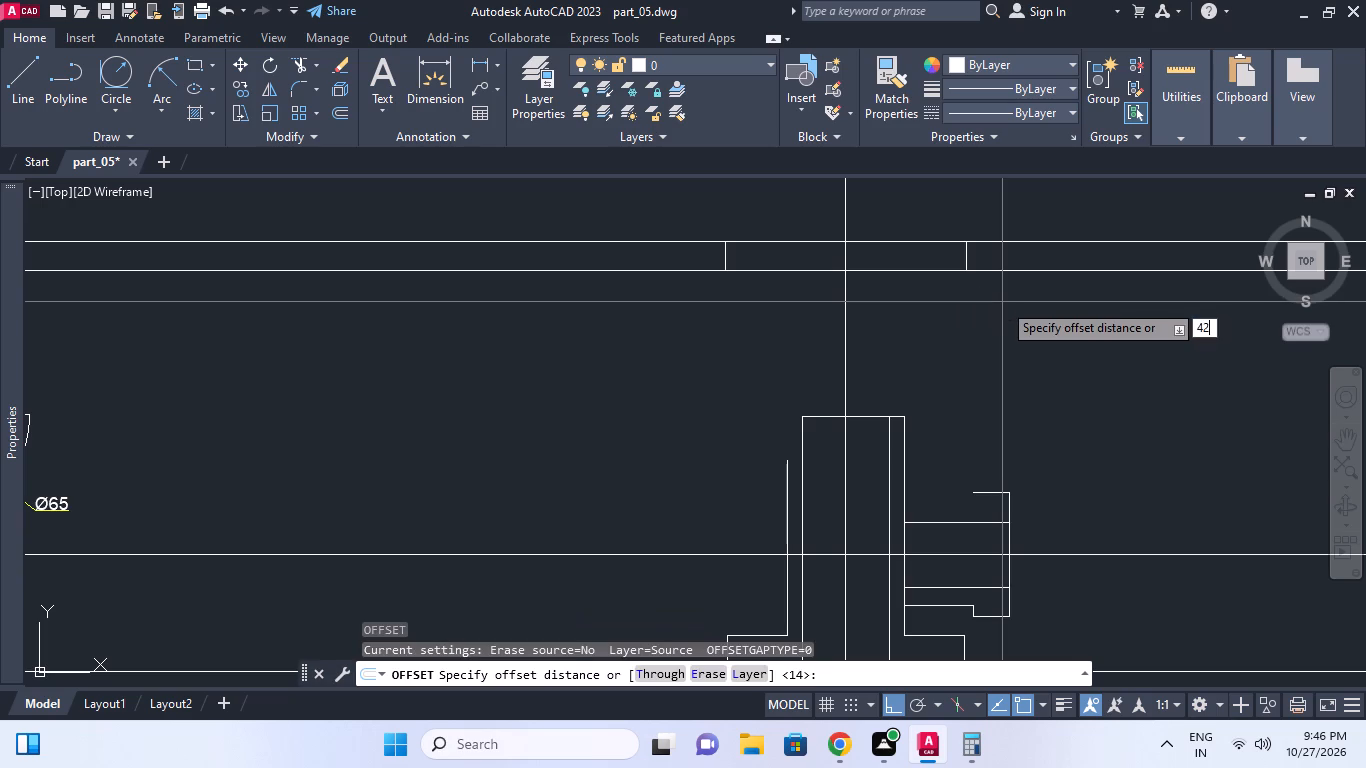
{"action": "key", "text": "Return"}
{"action": "left_click", "coordinate": [1022, 247]}
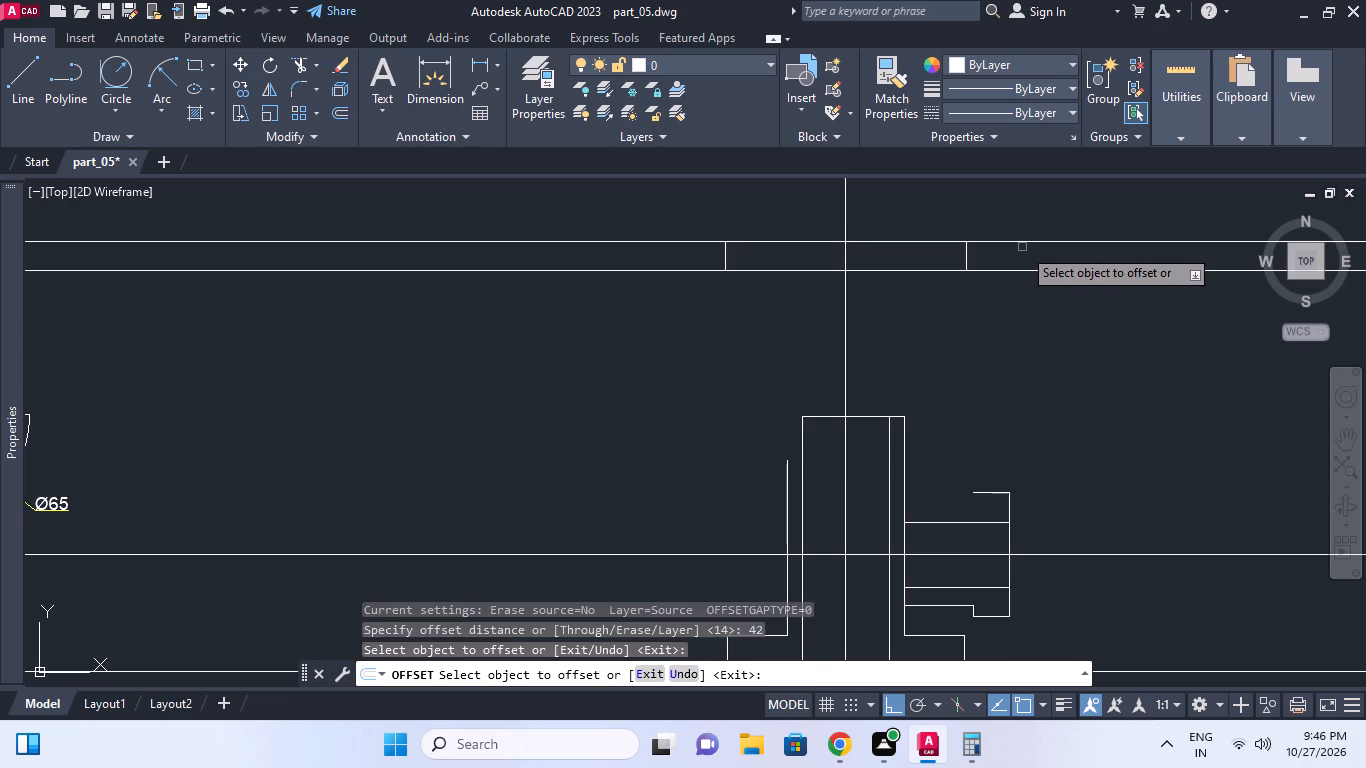
{"action": "left_click", "coordinate": [1025, 246]}
{"action": "left_click", "coordinate": [1028, 243]}
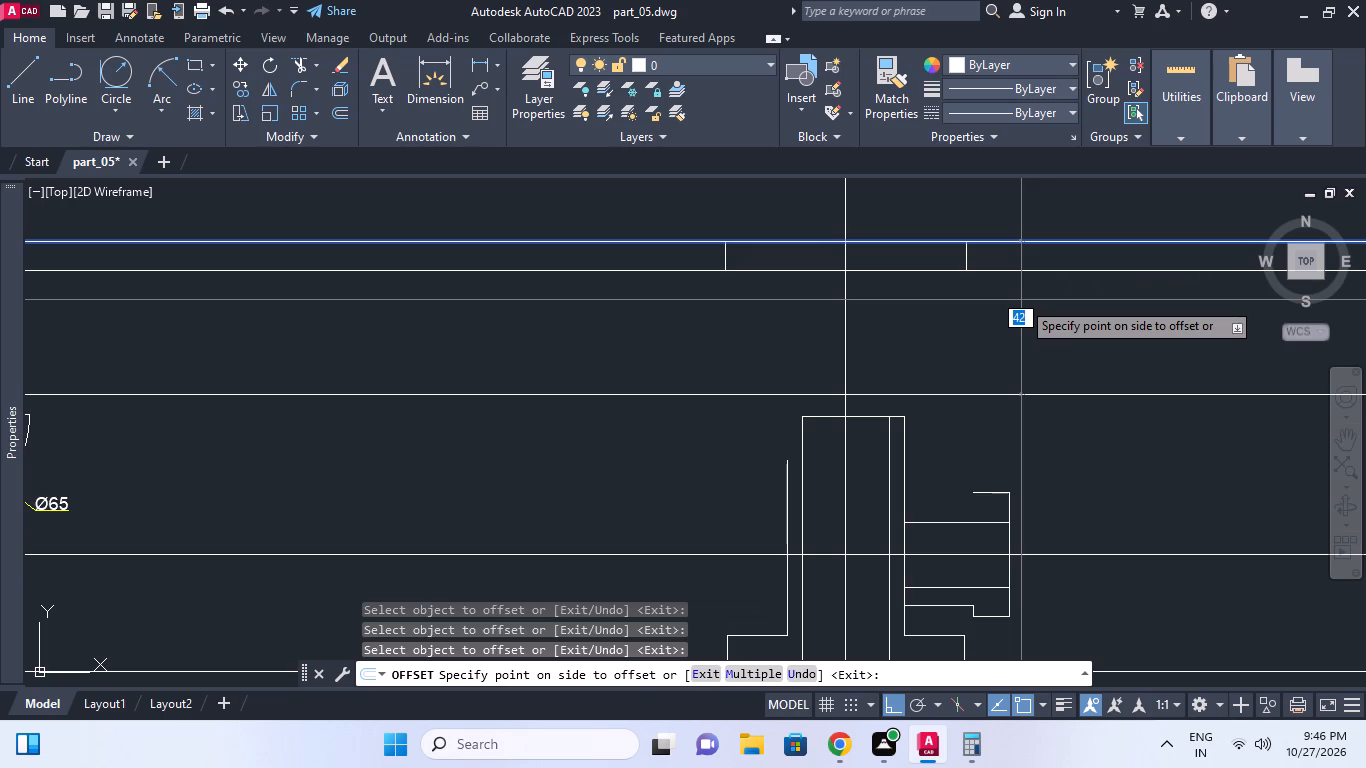
{"action": "left_click", "coordinate": [1021, 300]}
{"action": "middle_click_drag", "start_coordinate": [1012, 411], "coordinate": [1008, 322]}
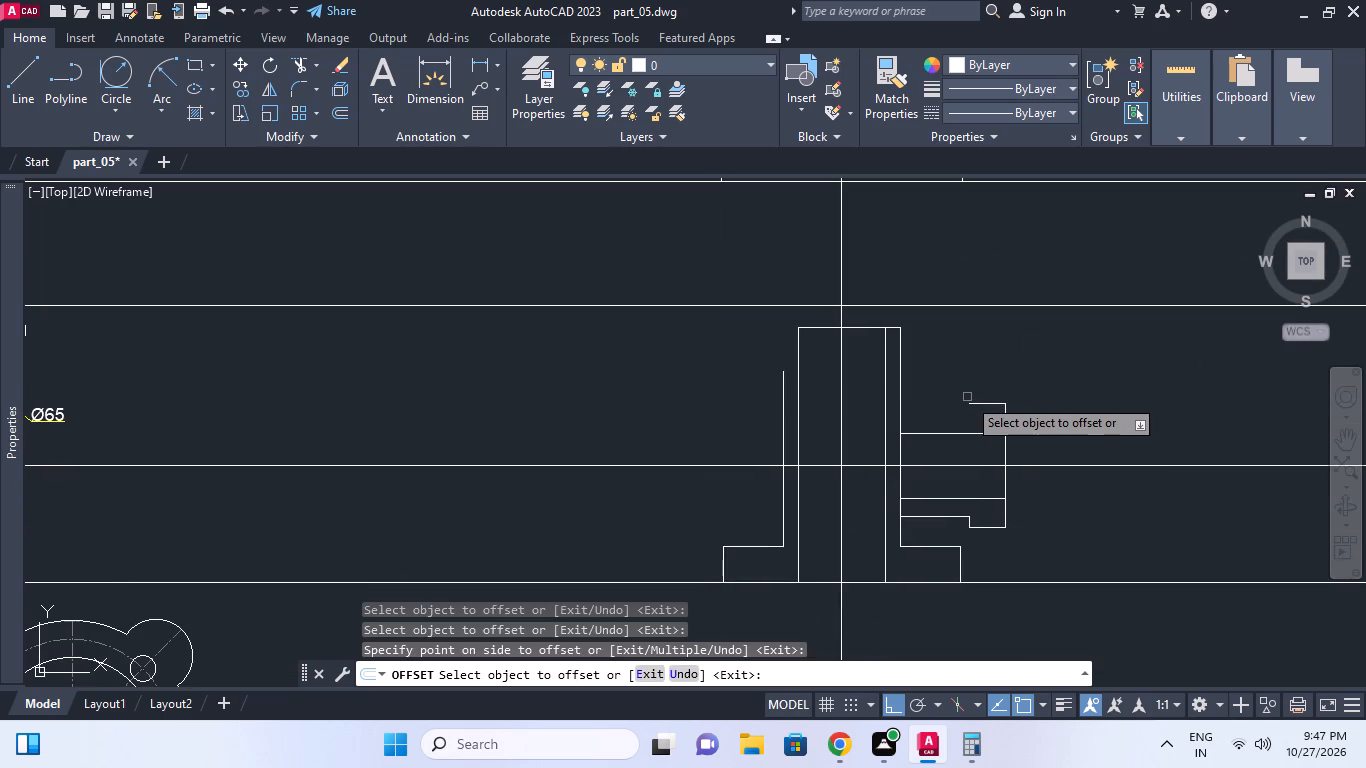
{"action": "key", "text": "Escape"}
{"action": "key", "text": "Escape"}
{"action": "key", "text": "Escape"}
{"action": "key", "text": "Escape"}
{"action": "key", "text": "Escape"}
{"action": "key", "text": "Escape"}
Offset the body's vertical centreline by 10 to both sides.
{"action": "middle_click_drag", "start_coordinate": [946, 440], "coordinate": [956, 394]}
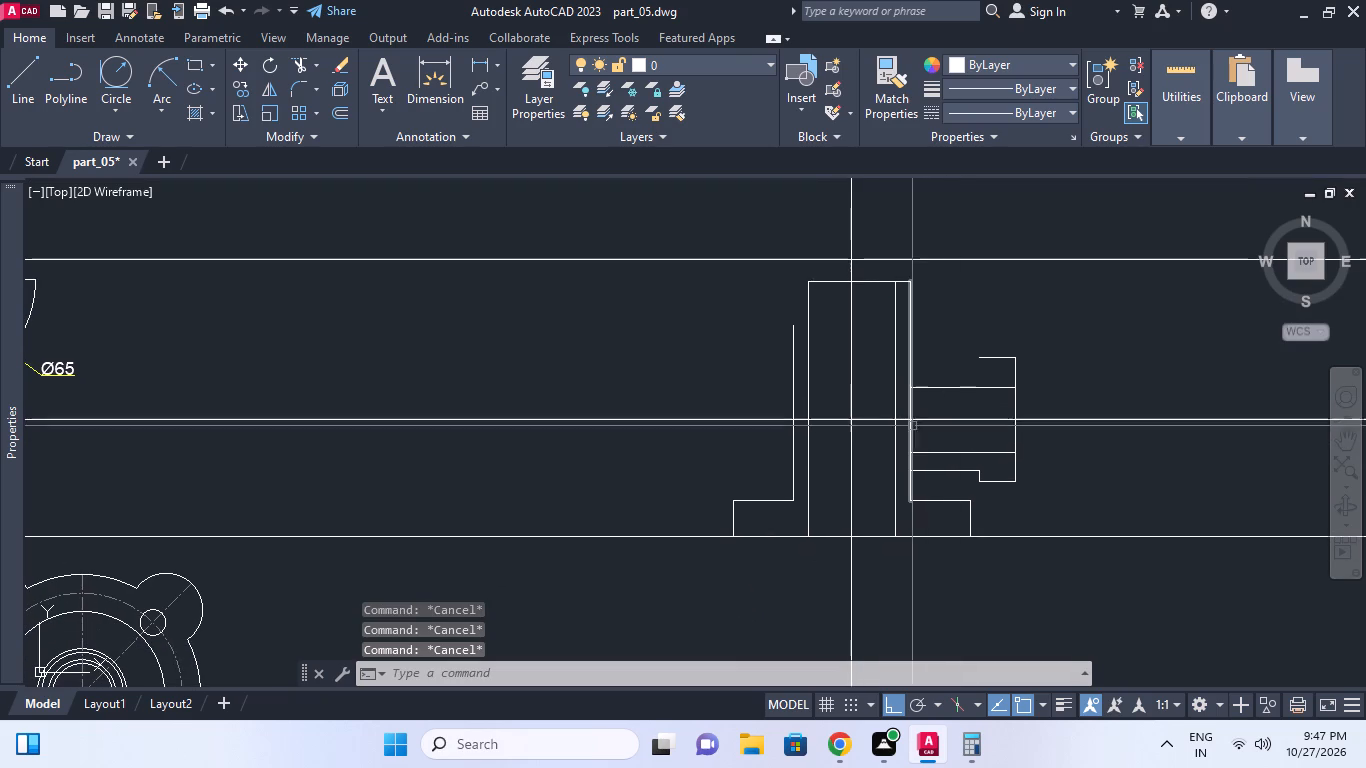
{"action": "key", "text": "Escape"}
{"action": "key", "text": "Escape"}
{"action": "type", "text": "o"}
{"action": "key", "text": "space"}
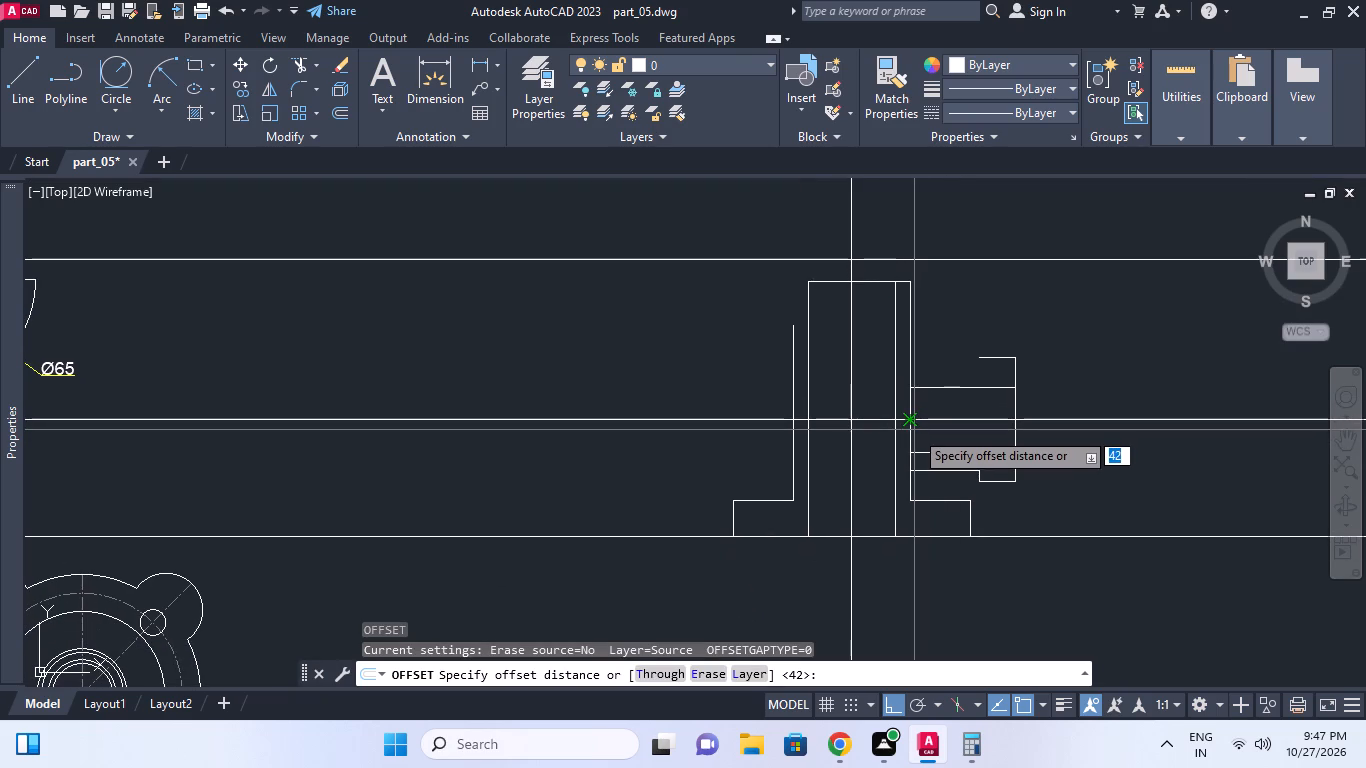
{"action": "type", "text": "10"}
{"action": "key", "text": "Return"}
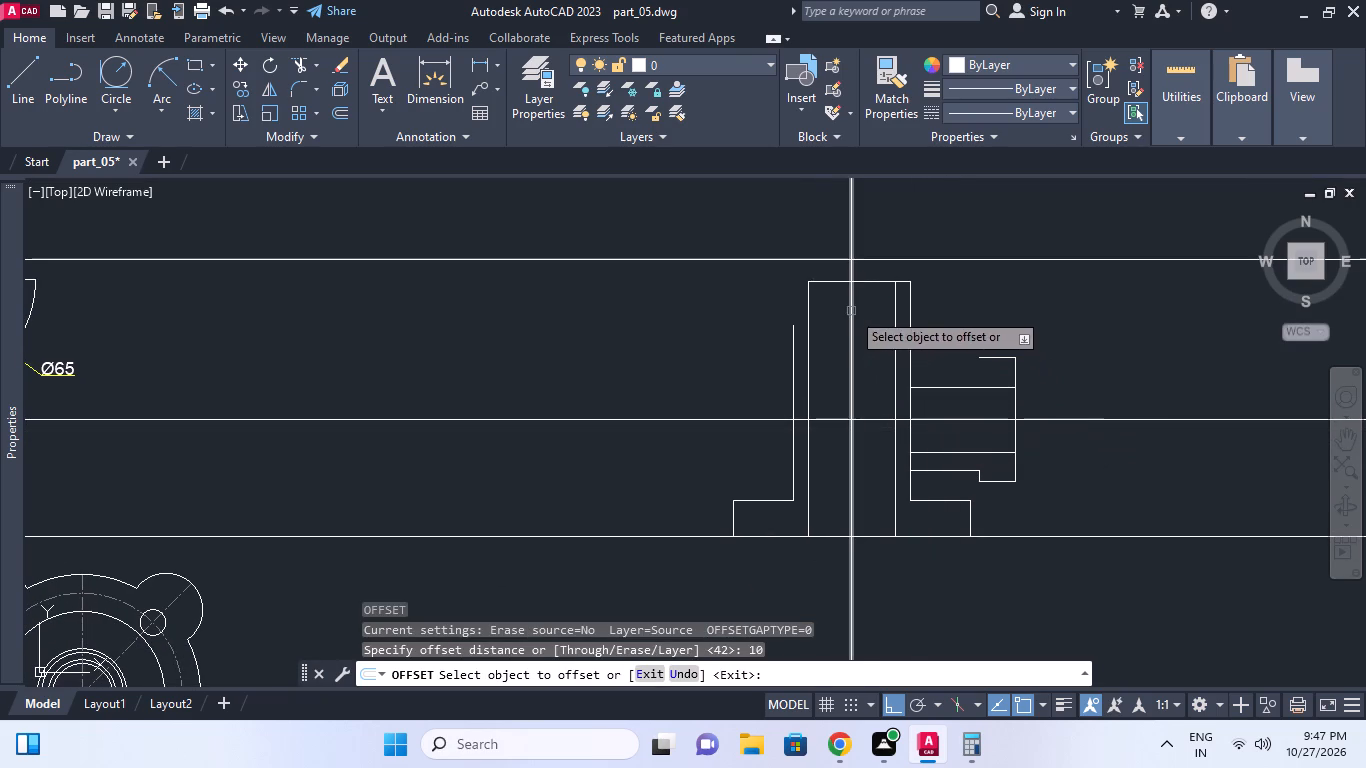
{"action": "left_click", "coordinate": [855, 308]}
{"action": "left_click", "coordinate": [853, 302]}
{"action": "left_click", "coordinate": [856, 296]}
{"action": "left_click", "coordinate": [850, 291]}
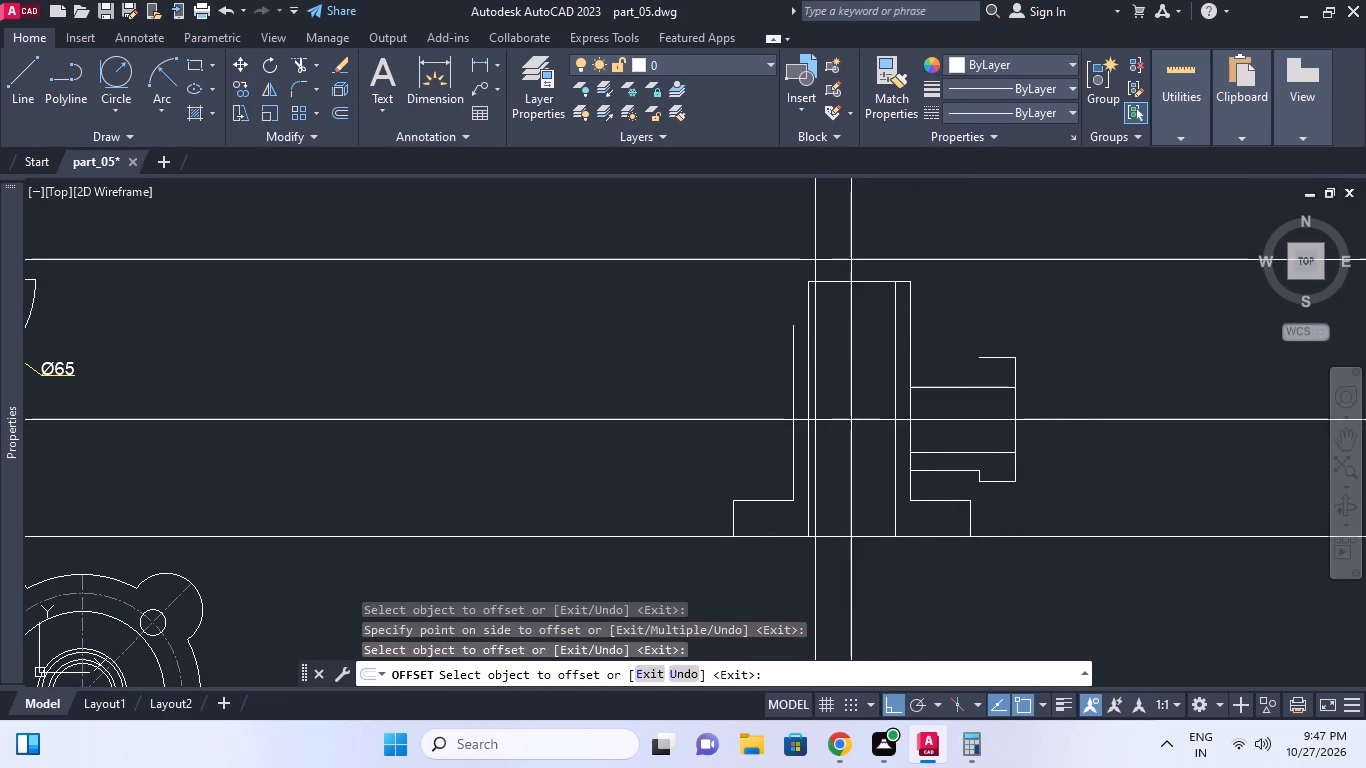
{"action": "left_click", "coordinate": [879, 289]}
{"action": "key", "text": "Escape"}
Trim the two 10-offset verticals above the long horizontal offset line and below the body's top edge.
{"action": "middle_click", "coordinate": [871, 282]}
{"action": "scroll", "coordinate": [870, 283], "scroll_direction": "up", "scroll_amount": 1}
{"action": "type", "text": "tr"}
{"action": "key", "text": "space"}
{"action": "left_click", "coordinate": [870, 283]}
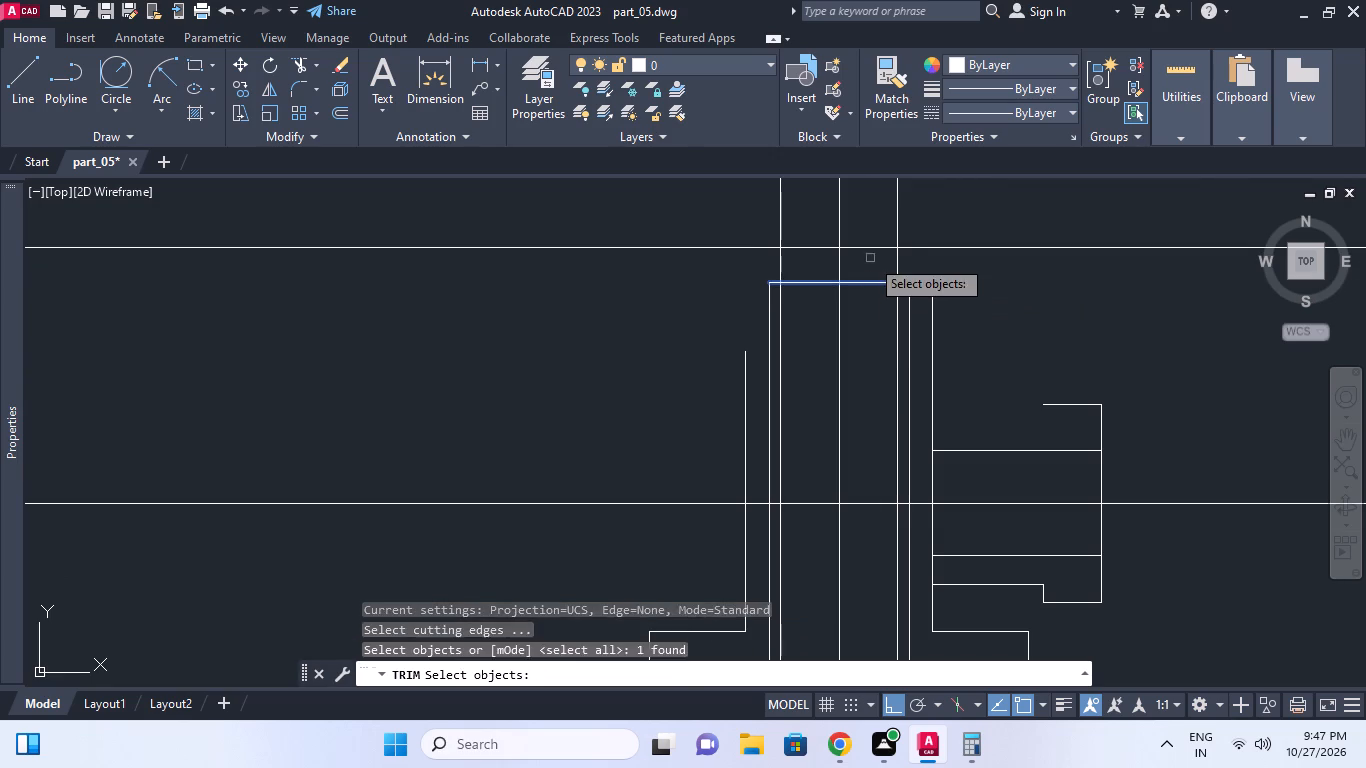
{"action": "left_click", "coordinate": [872, 248]}
{"action": "key", "text": "space"}
{"action": "left_click", "coordinate": [913, 218]}
{"action": "left_click", "coordinate": [886, 207]}
{"action": "left_click", "coordinate": [779, 215]}
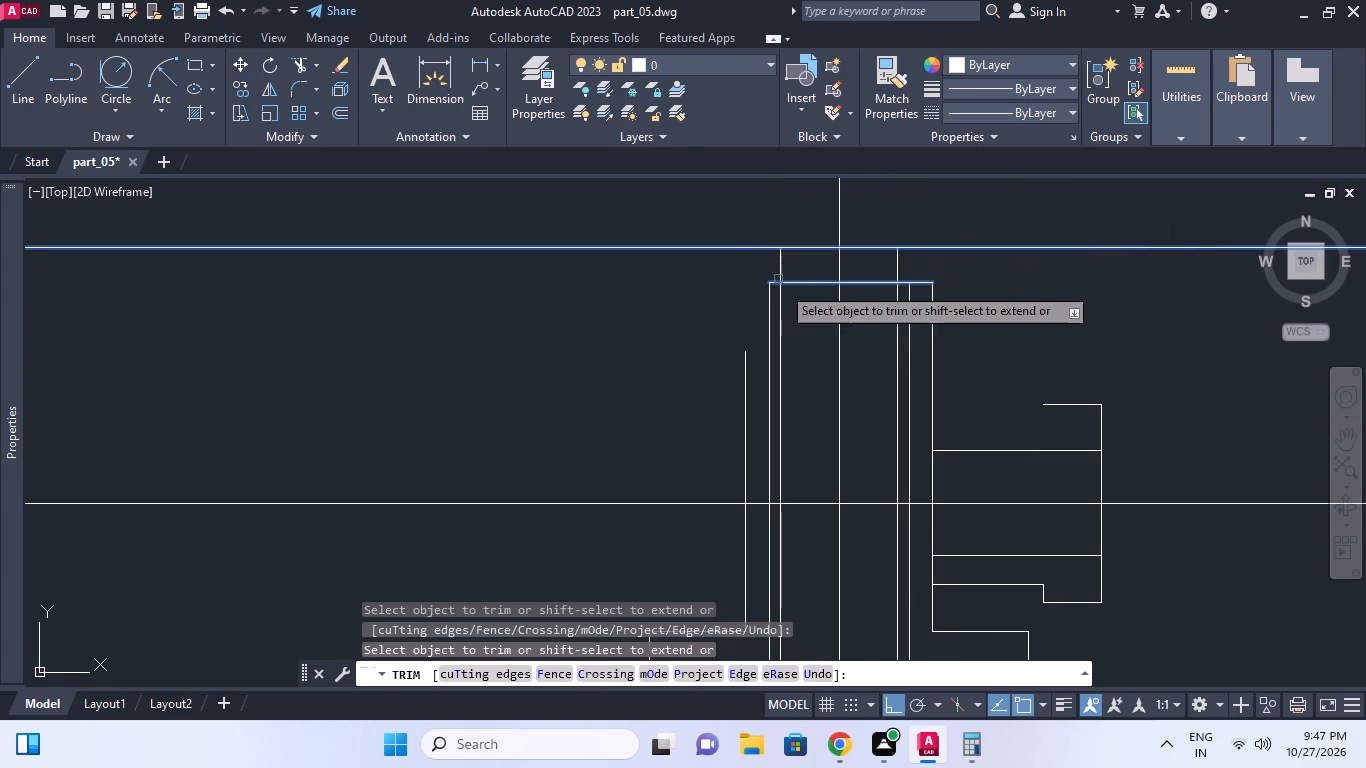
{"action": "left_click", "coordinate": [786, 294]}
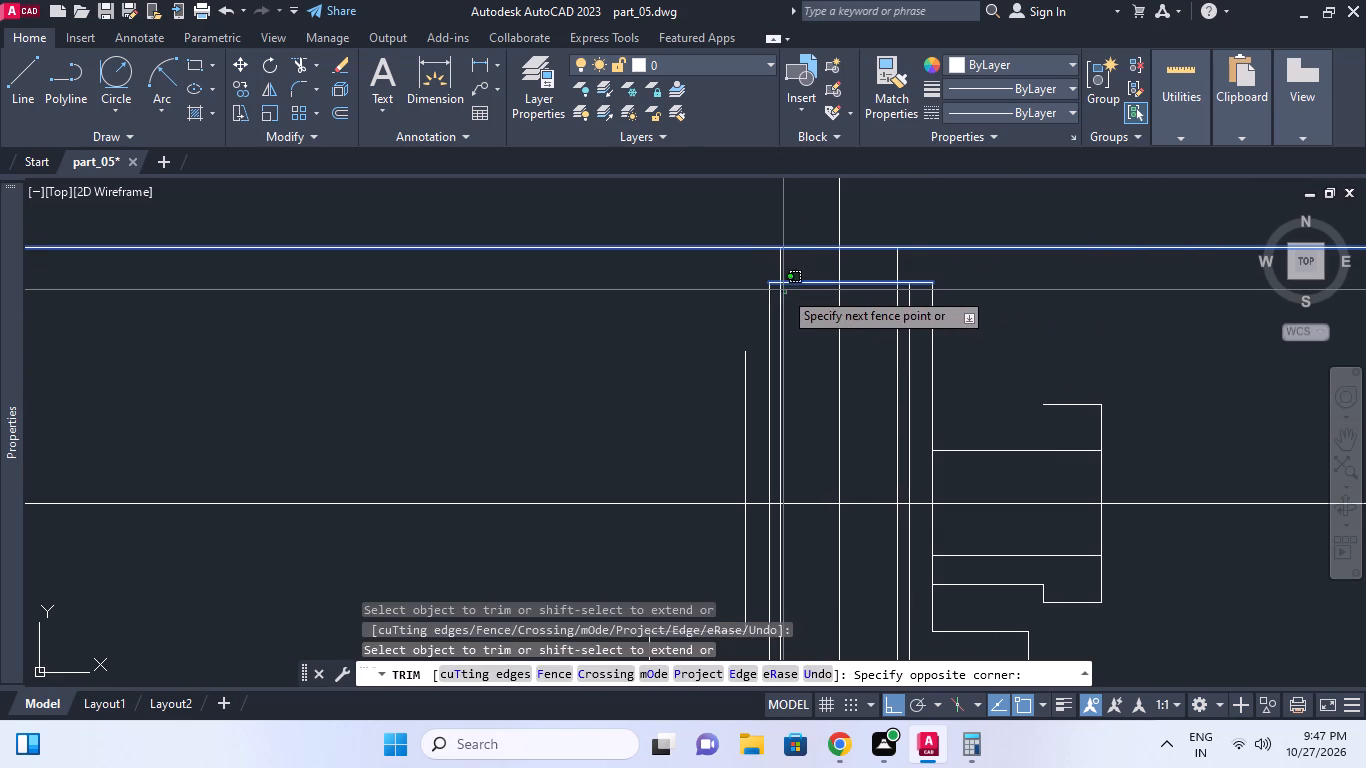
{"action": "double_click", "coordinate": [783, 290]}
{"action": "left_click", "coordinate": [900, 300]}
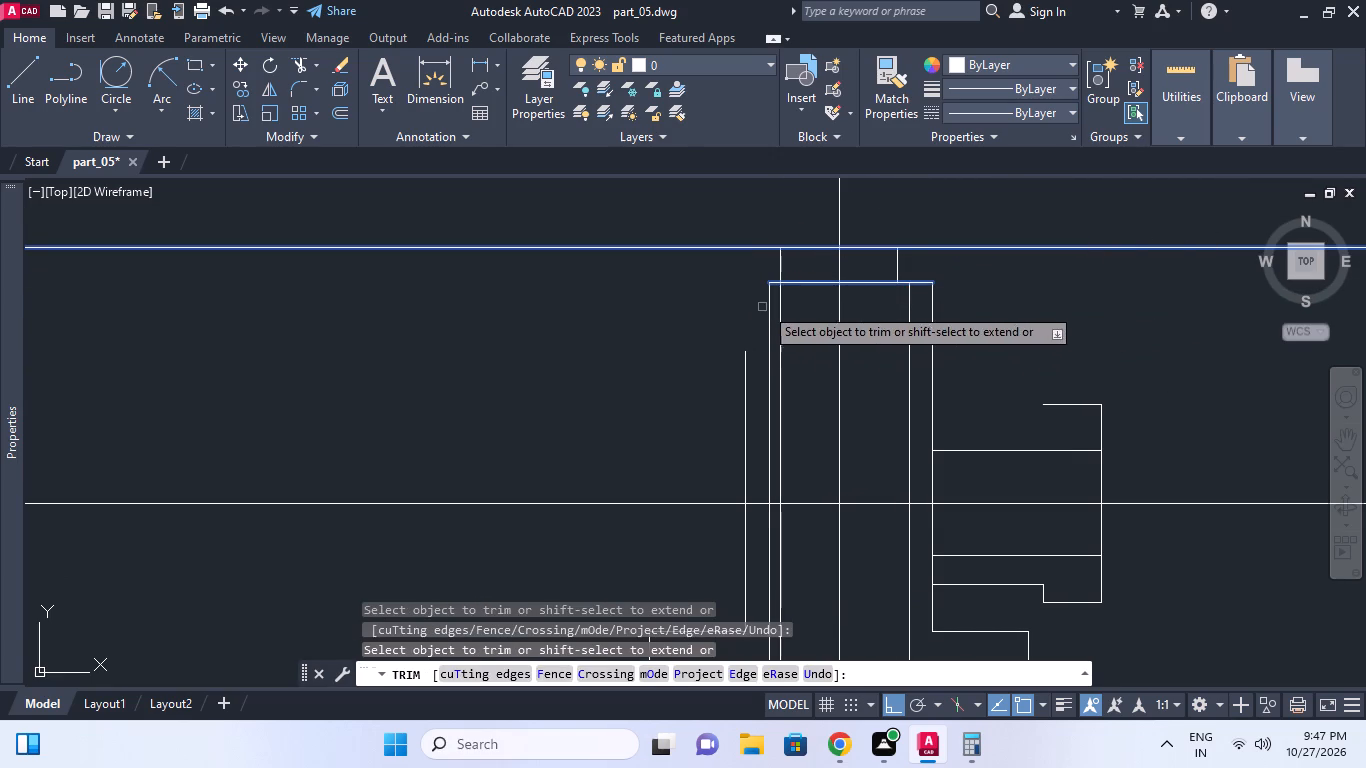
{"action": "left_click", "coordinate": [781, 301]}
{"action": "key", "text": "Escape"}
{"action": "key", "text": "Escape"}
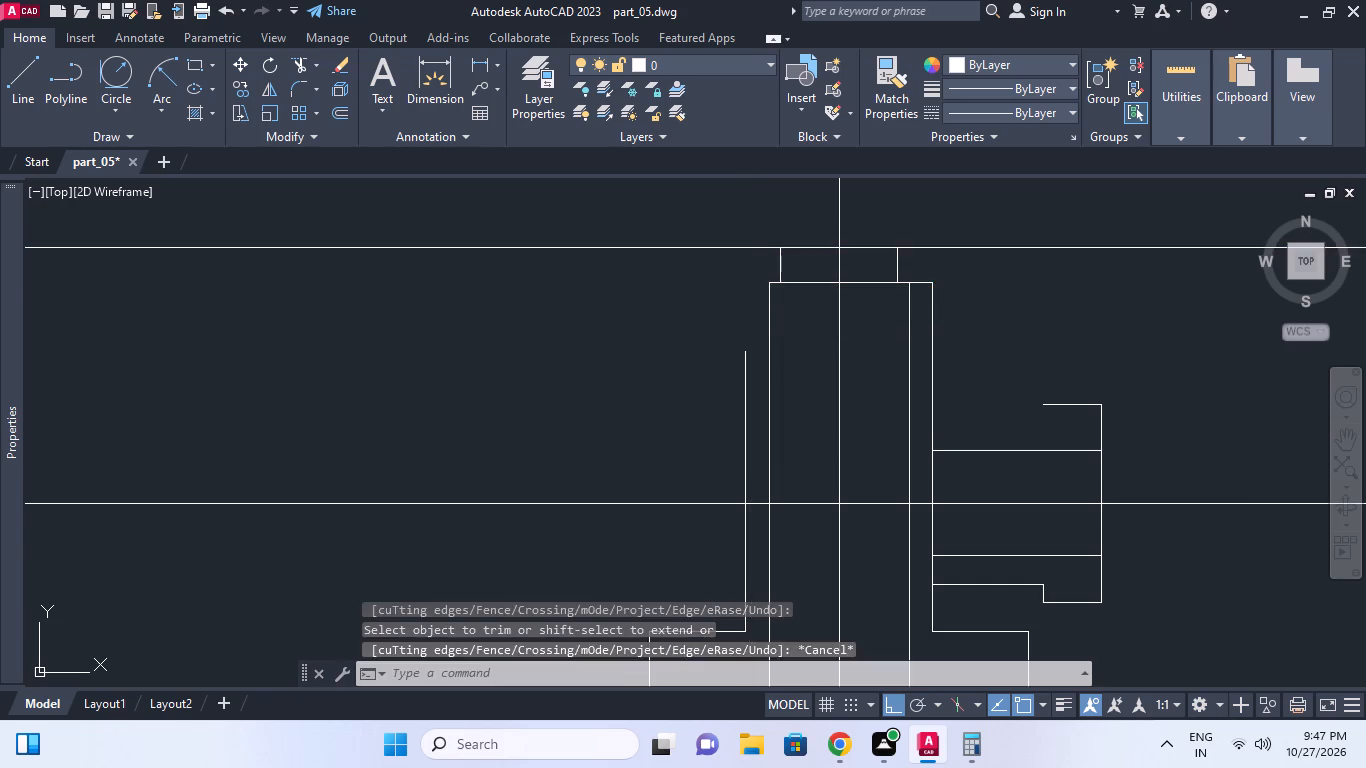
Trim the long horizontal line above the body beyond the two short verticals, closing the 20-wide boss outline.
{"action": "middle_click_drag", "start_coordinate": [749, 235], "coordinate": [755, 279]}
{"action": "key", "text": "t"}
{"action": "key", "text": "r"}
{"action": "key", "text": "space"}
{"action": "left_click", "coordinate": [788, 309]}
{"action": "key", "text": "space"}
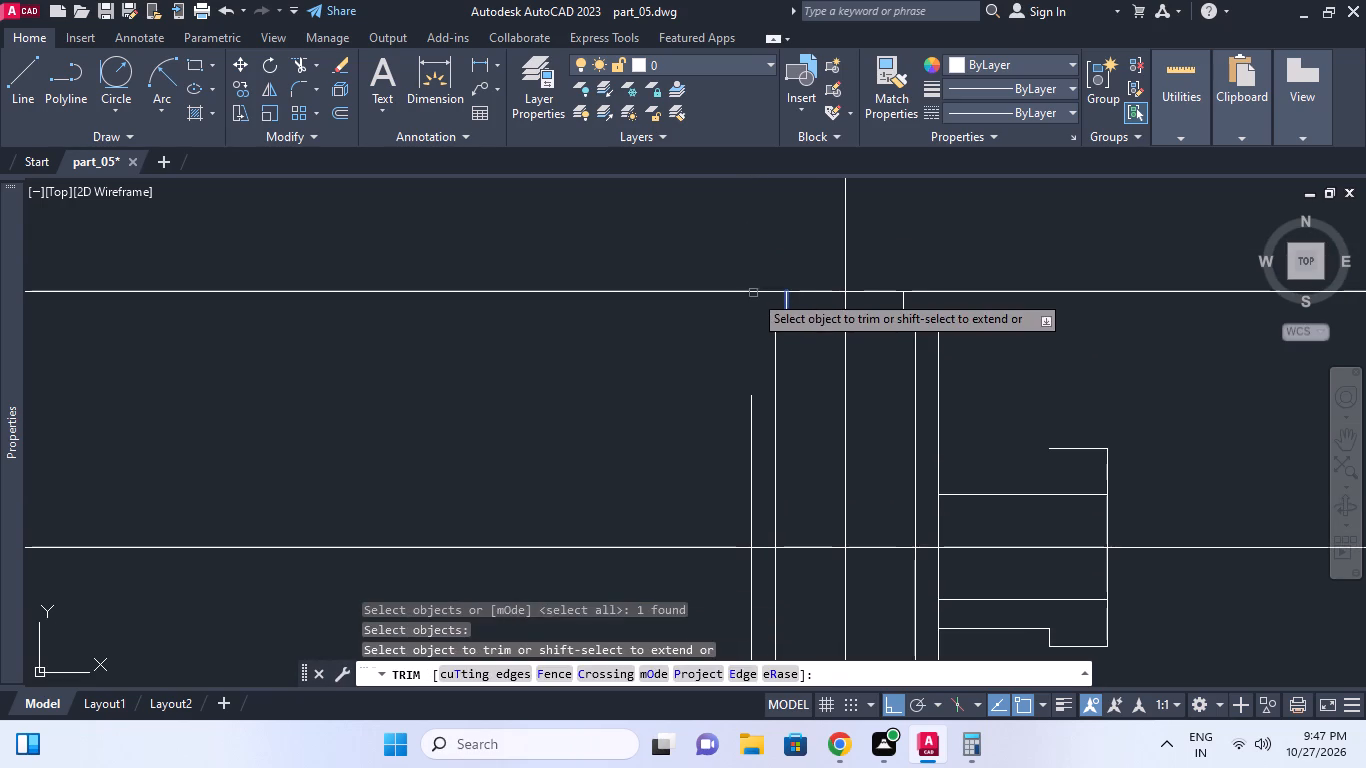
{"action": "left_click", "coordinate": [753, 293]}
{"action": "key", "text": "space"}
{"action": "key", "text": "space"}
{"action": "left_click", "coordinate": [902, 307]}
{"action": "key", "text": "space"}
{"action": "left_click", "coordinate": [922, 293]}
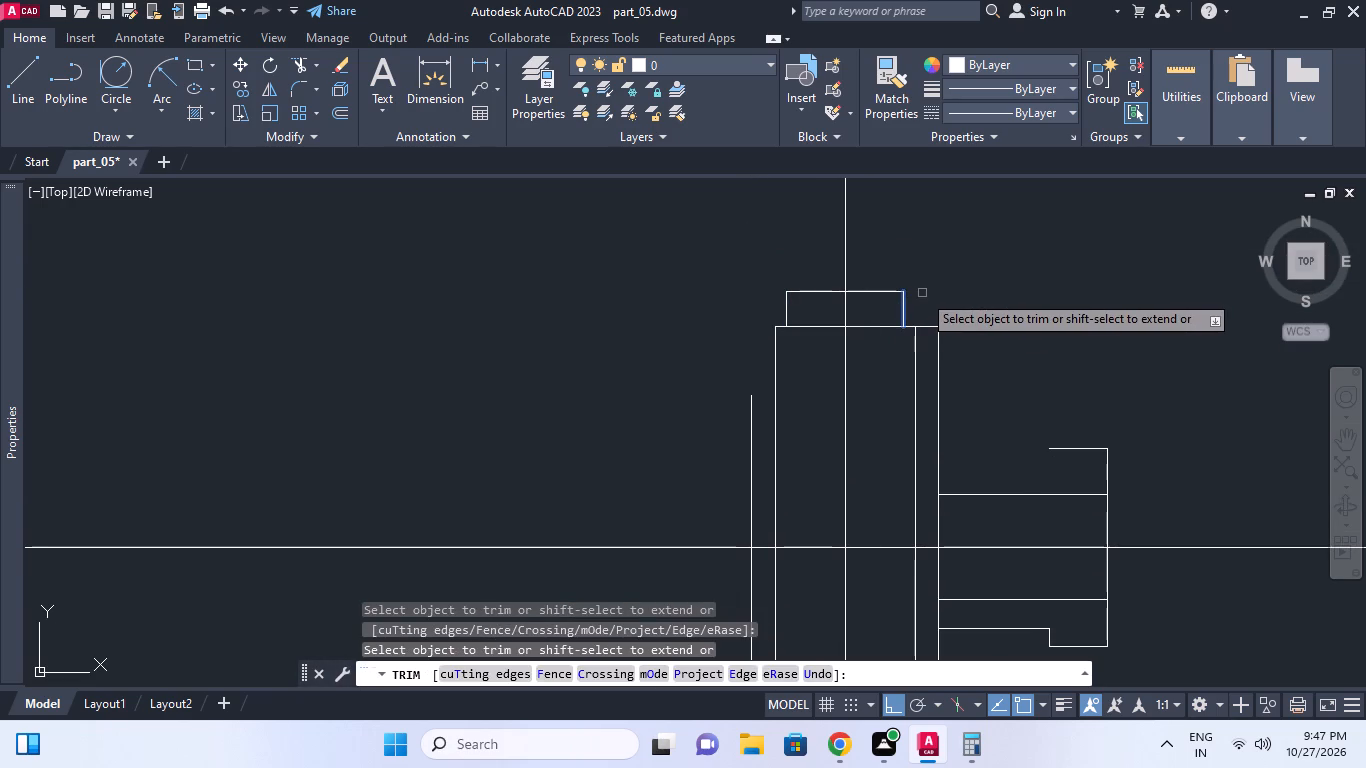
{"action": "key", "text": "Escape"}
{"action": "key", "text": "Escape"}
{"action": "key", "text": "Escape"}
{"action": "middle_click", "coordinate": [932, 293]}
{"action": "key", "text": "Escape"}
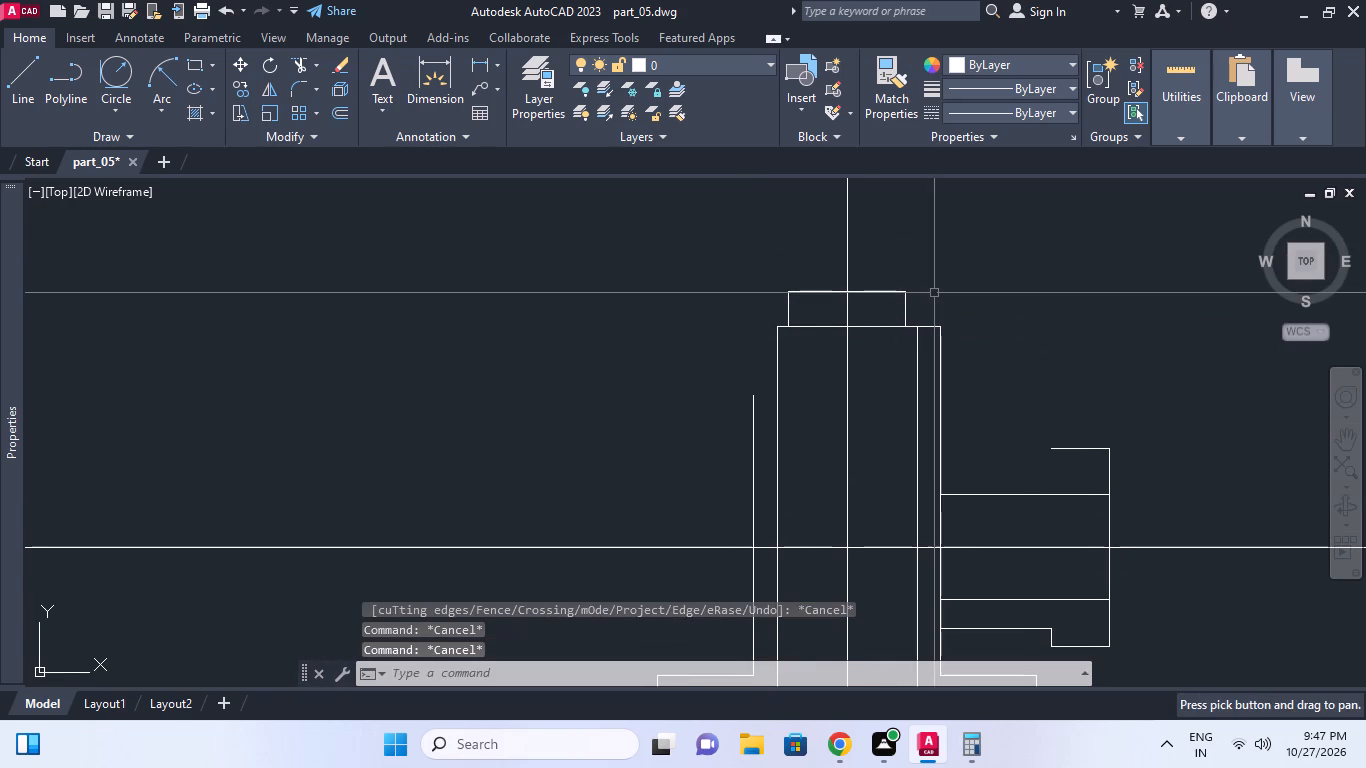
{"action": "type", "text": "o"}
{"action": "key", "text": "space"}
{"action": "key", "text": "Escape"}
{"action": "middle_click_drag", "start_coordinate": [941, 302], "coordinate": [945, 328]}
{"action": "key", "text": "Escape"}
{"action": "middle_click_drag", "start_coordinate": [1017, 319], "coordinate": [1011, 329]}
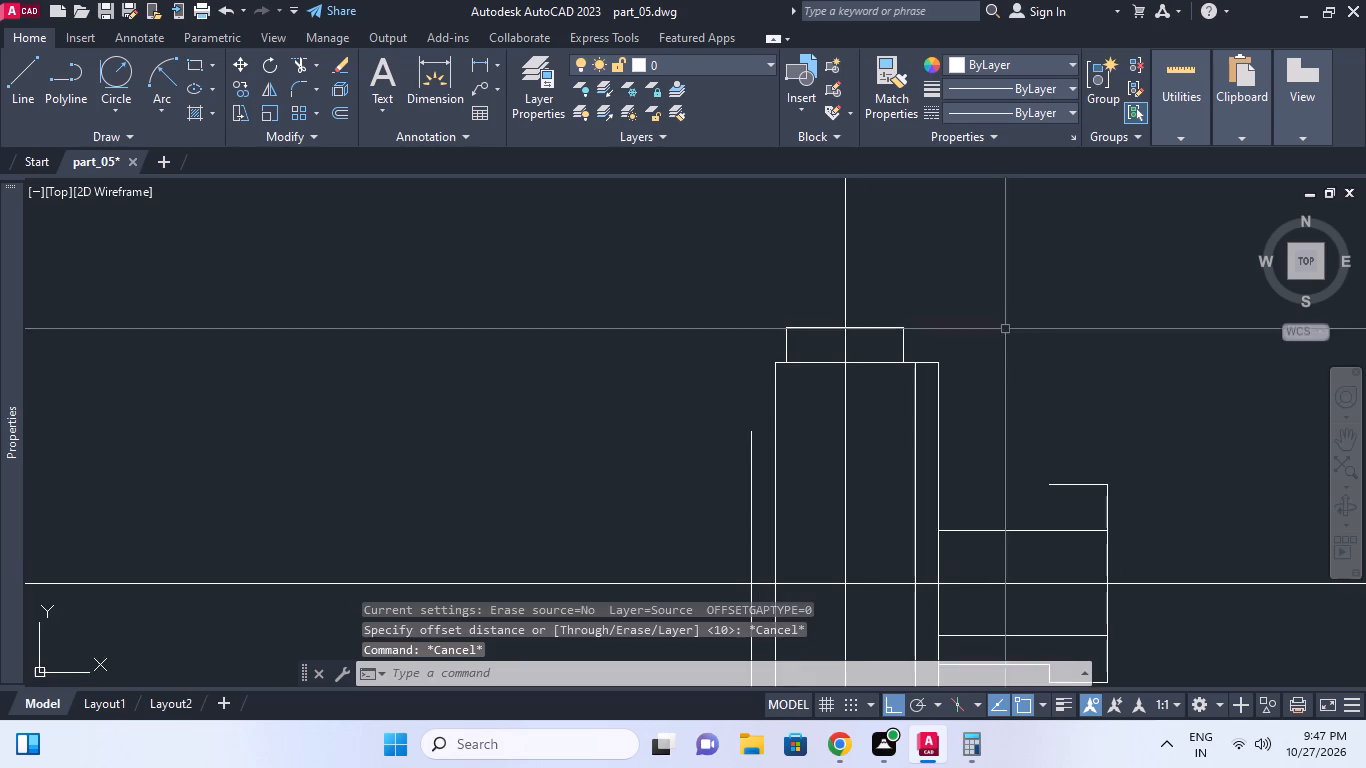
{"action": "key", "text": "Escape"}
Erase the two long horizontal construction lines running along the separate upper flange's top and bottom edges.
{"action": "middle_click_drag", "start_coordinate": [1002, 329], "coordinate": [1000, 381]}
{"action": "scroll", "coordinate": [1000, 382], "scroll_direction": "down", "scroll_amount": 2}
{"action": "middle_click_drag", "start_coordinate": [1005, 357], "coordinate": [994, 368]}
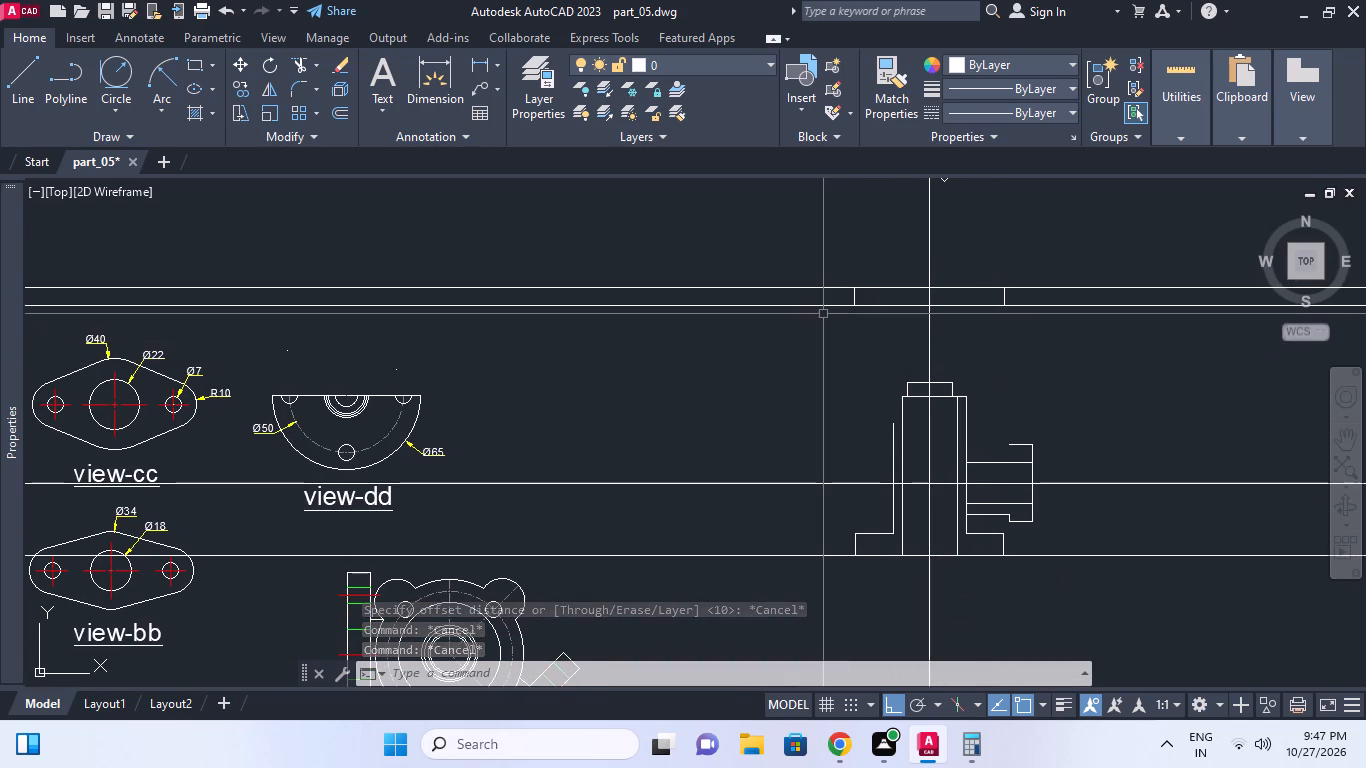
{"action": "left_click", "coordinate": [781, 296]}
{"action": "left_click", "coordinate": [744, 326]}
{"action": "left_click", "coordinate": [745, 294]}
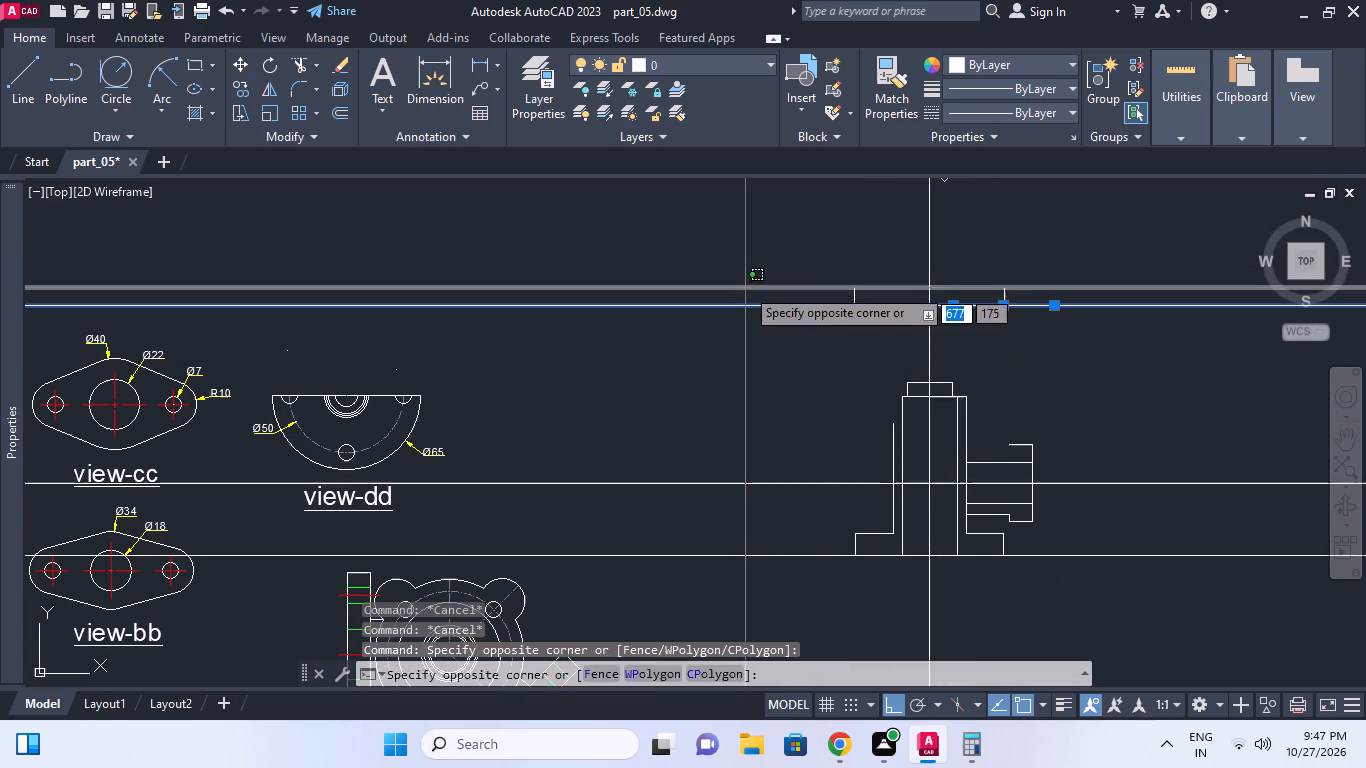
{"action": "left_click", "coordinate": [745, 287]}
{"action": "key", "text": "e"}
{"action": "key", "text": "space"}
{"action": "key", "text": "Escape"}
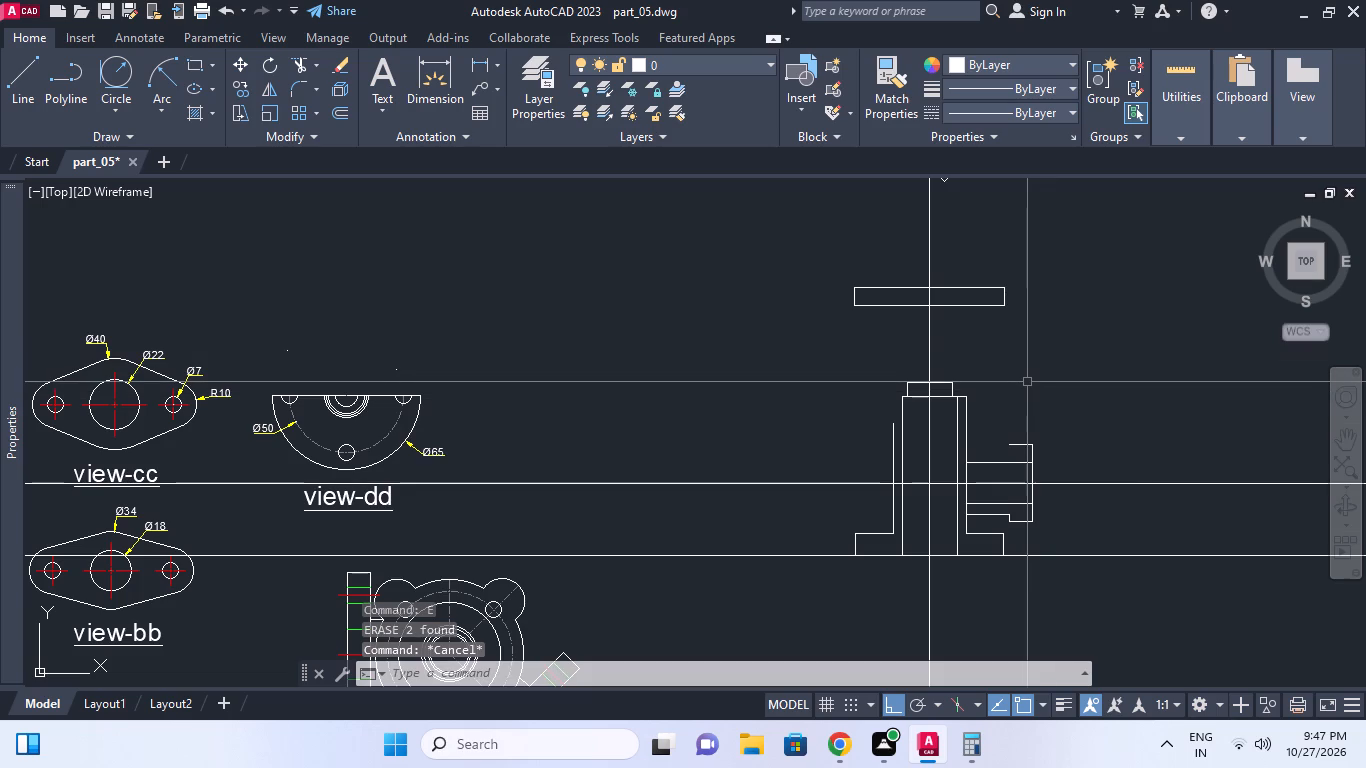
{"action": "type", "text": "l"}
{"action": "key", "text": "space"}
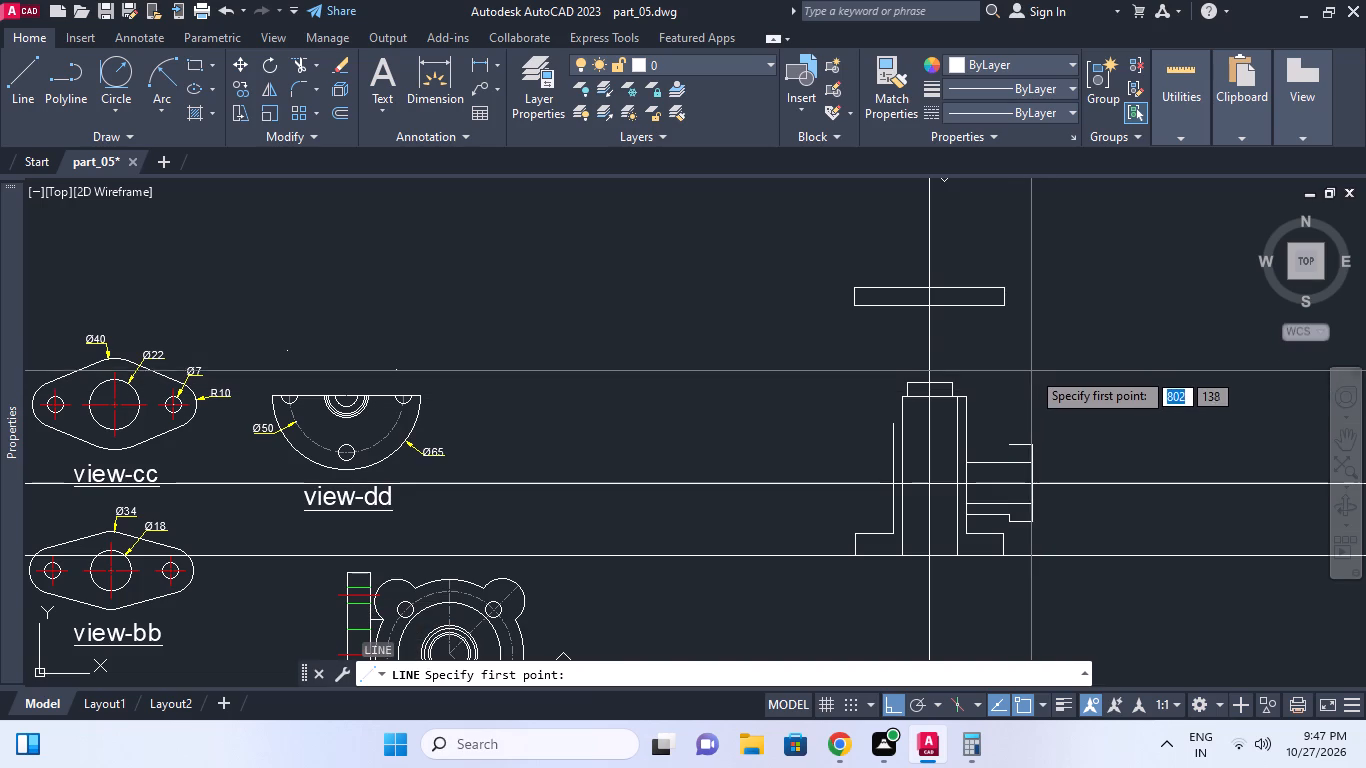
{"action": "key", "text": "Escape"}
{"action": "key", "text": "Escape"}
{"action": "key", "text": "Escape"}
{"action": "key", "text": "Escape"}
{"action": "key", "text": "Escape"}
Offset the vertical centreline by 36/2 to both sides.
{"action": "middle_click_drag", "start_coordinate": [1029, 370], "coordinate": [1019, 432]}
{"action": "scroll", "coordinate": [1029, 370], "scroll_direction": "down", "scroll_amount": 1}
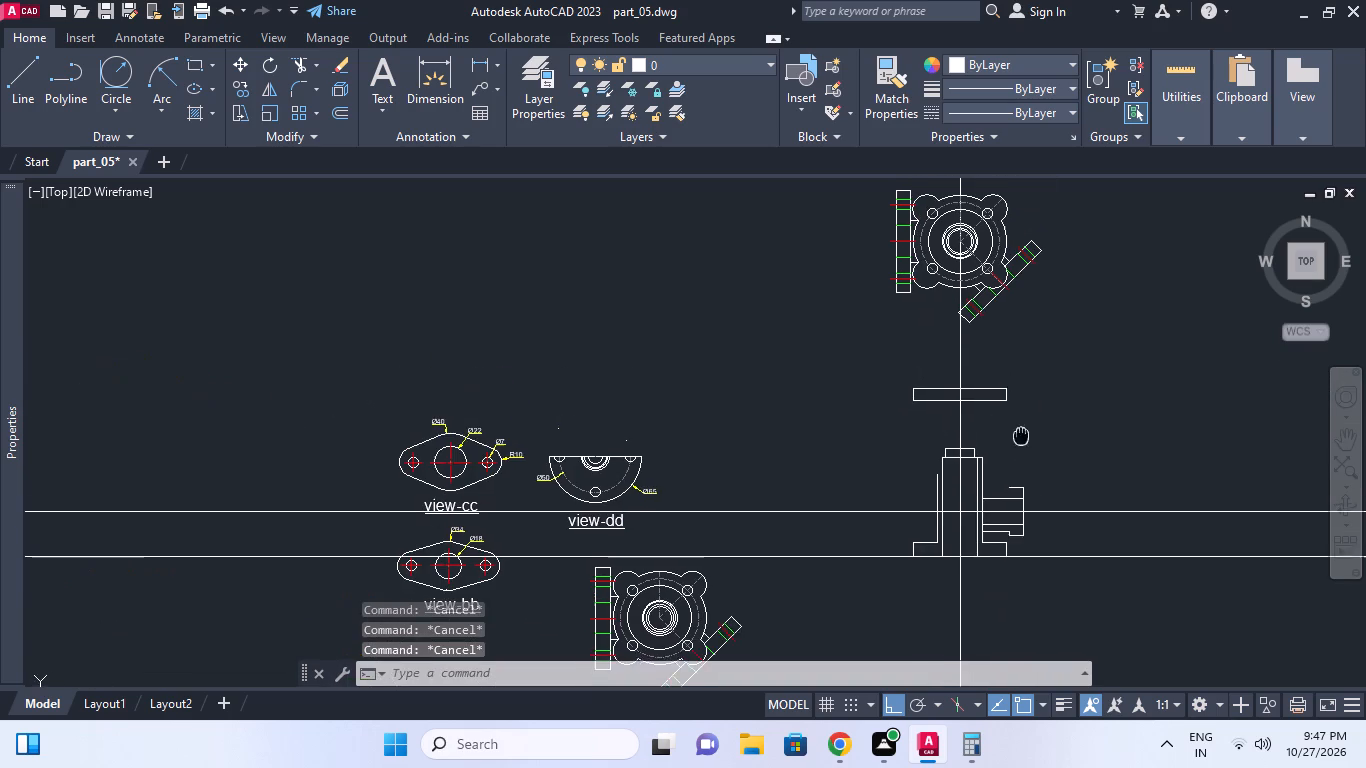
{"action": "scroll", "coordinate": [982, 321], "scroll_direction": "up", "scroll_amount": 1}
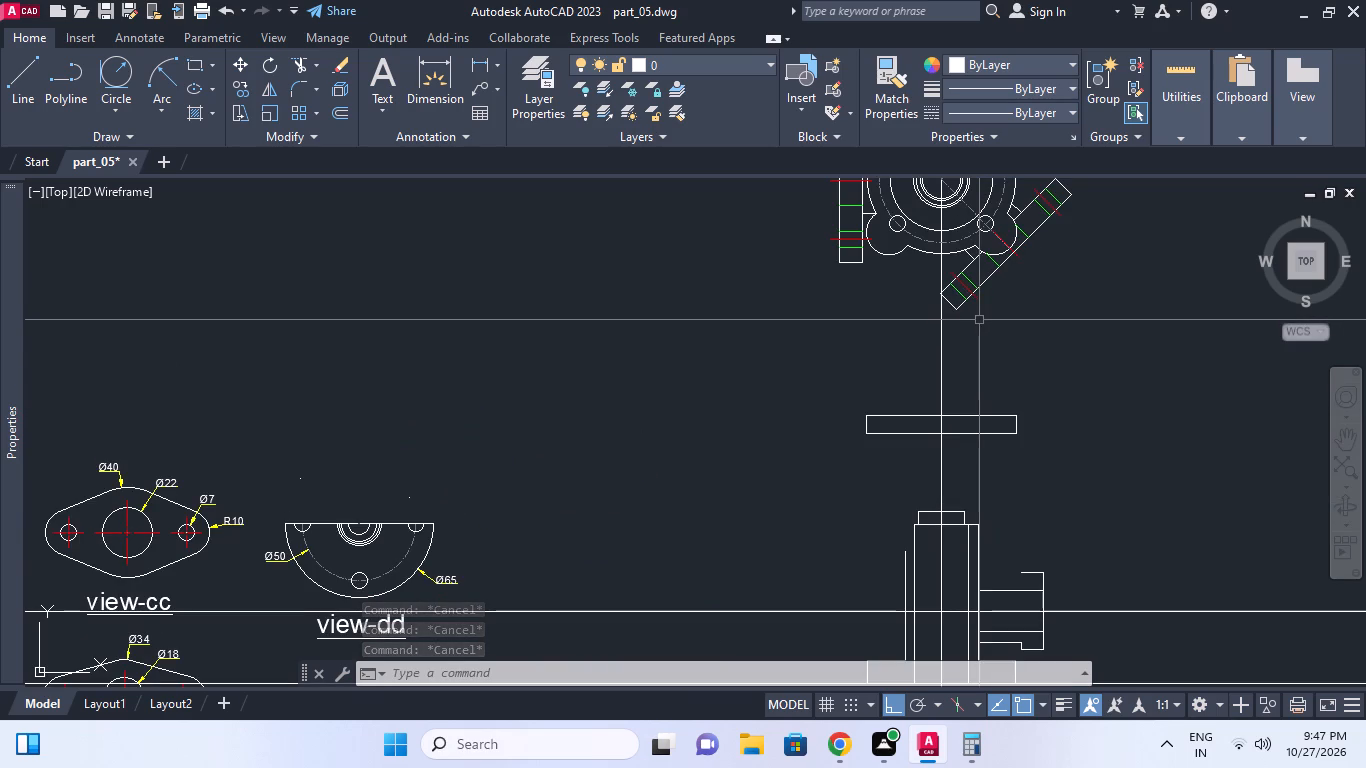
{"action": "key", "text": "Escape"}
{"action": "type", "text": "o 36/2"}
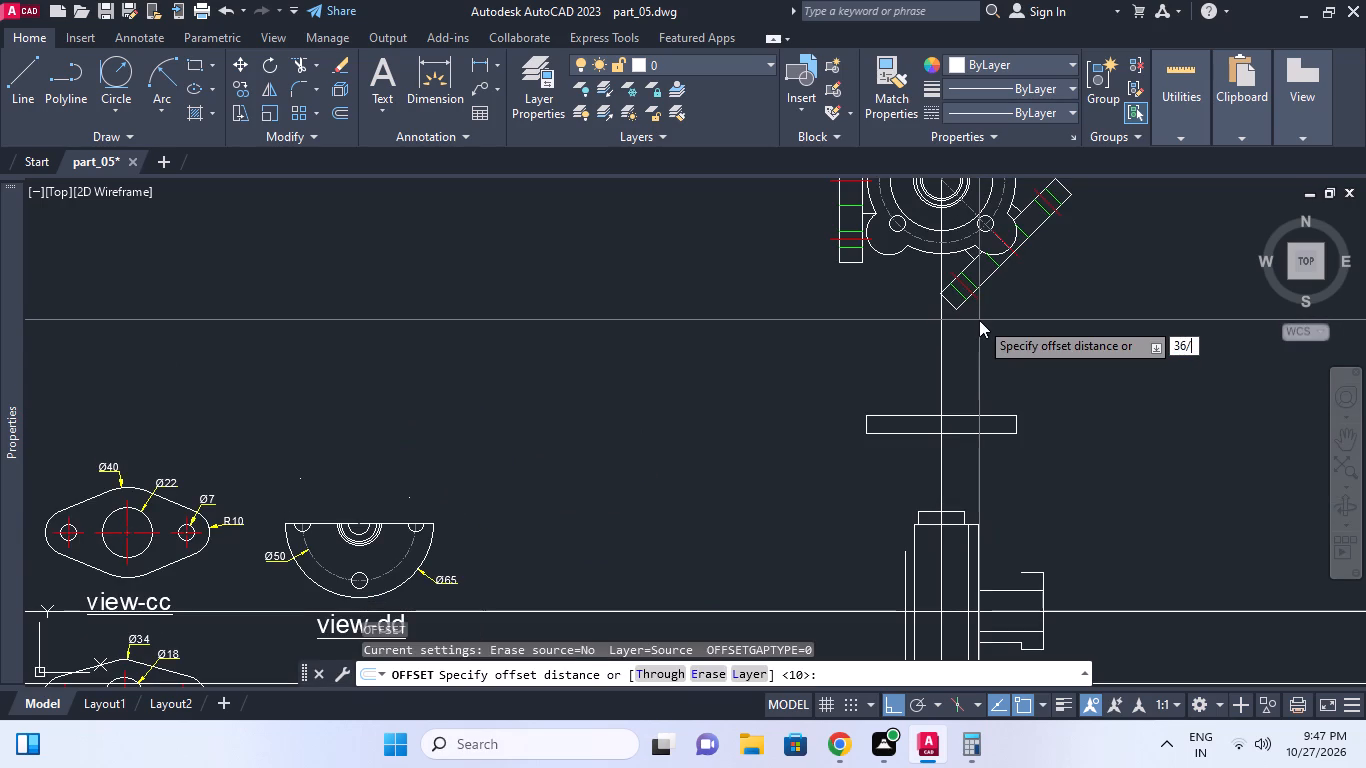
{"action": "key", "text": "Return"}
{"action": "left_click", "coordinate": [940, 463]}
{"action": "left_click", "coordinate": [937, 440]}
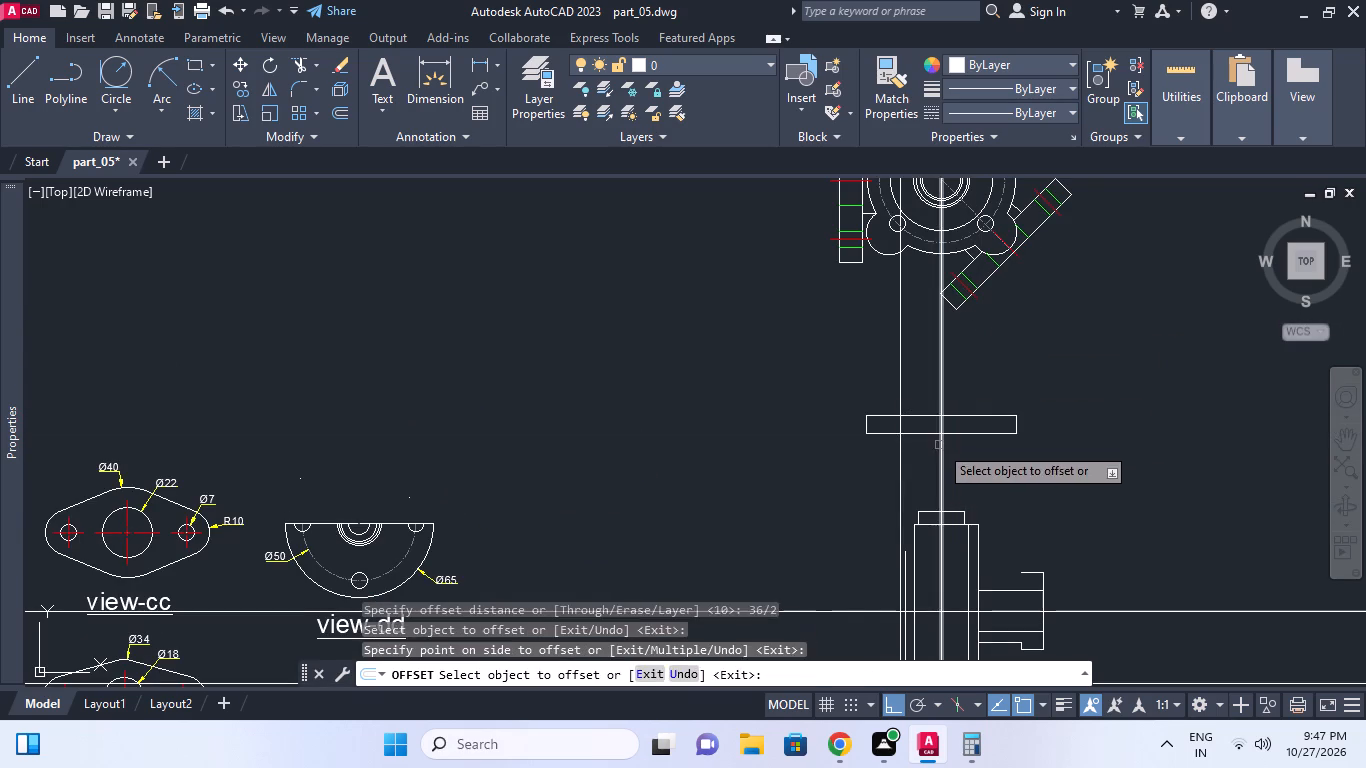
{"action": "left_click", "coordinate": [942, 446]}
{"action": "left_click", "coordinate": [959, 445]}
{"action": "key", "text": "Escape"}
Place a horizontal construction line along the upper flange's top edge.
{"action": "middle_click", "coordinate": [897, 434]}
{"action": "scroll", "coordinate": [917, 433], "scroll_direction": "up", "scroll_amount": 1}
{"action": "key", "text": "Escape"}
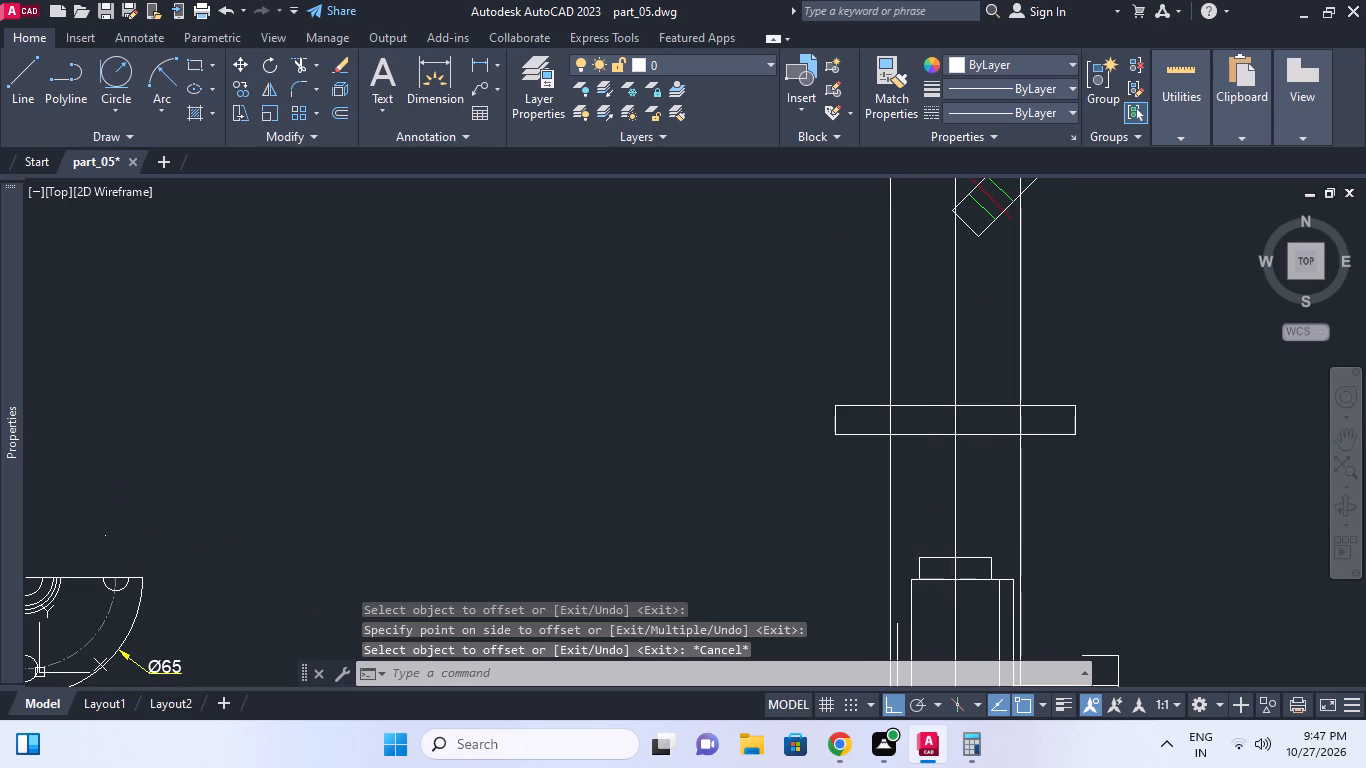
{"action": "type", "text": "xl"}
{"action": "key", "text": "space"}
{"action": "key", "text": "h"}
{"action": "key", "text": "space"}
{"action": "left_click", "coordinate": [1002, 409]}
{"action": "key", "text": "Escape"}
{"action": "key", "text": "Escape"}
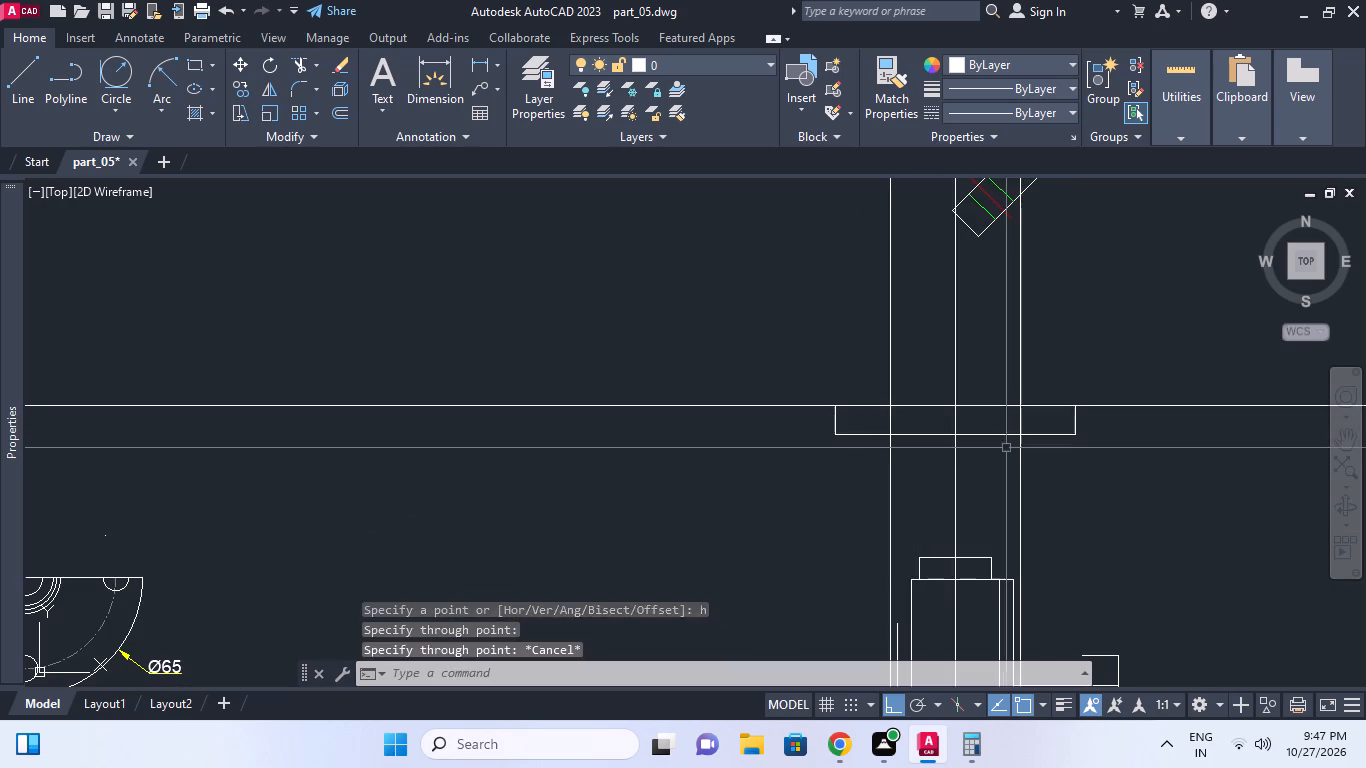
Offset the horizontal construction line on the upper flange's top edge by 2 downwards.
{"action": "middle_click", "coordinate": [1006, 448]}
{"action": "type", "text": "o"}
{"action": "key", "text": "space"}
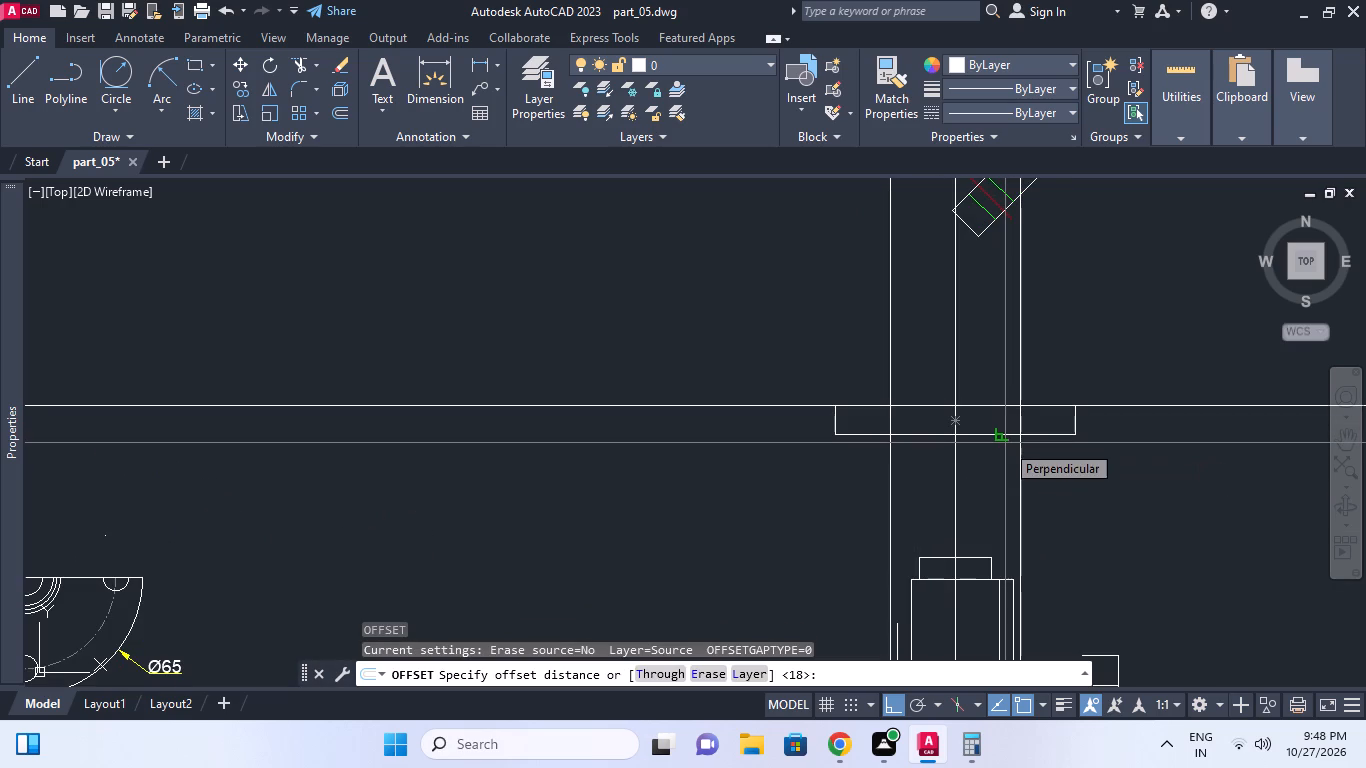
{"action": "key", "text": "2"}
{"action": "key", "text": "Return"}
{"action": "left_click", "coordinate": [1035, 406]}
{"action": "left_click", "coordinate": [1025, 443]}
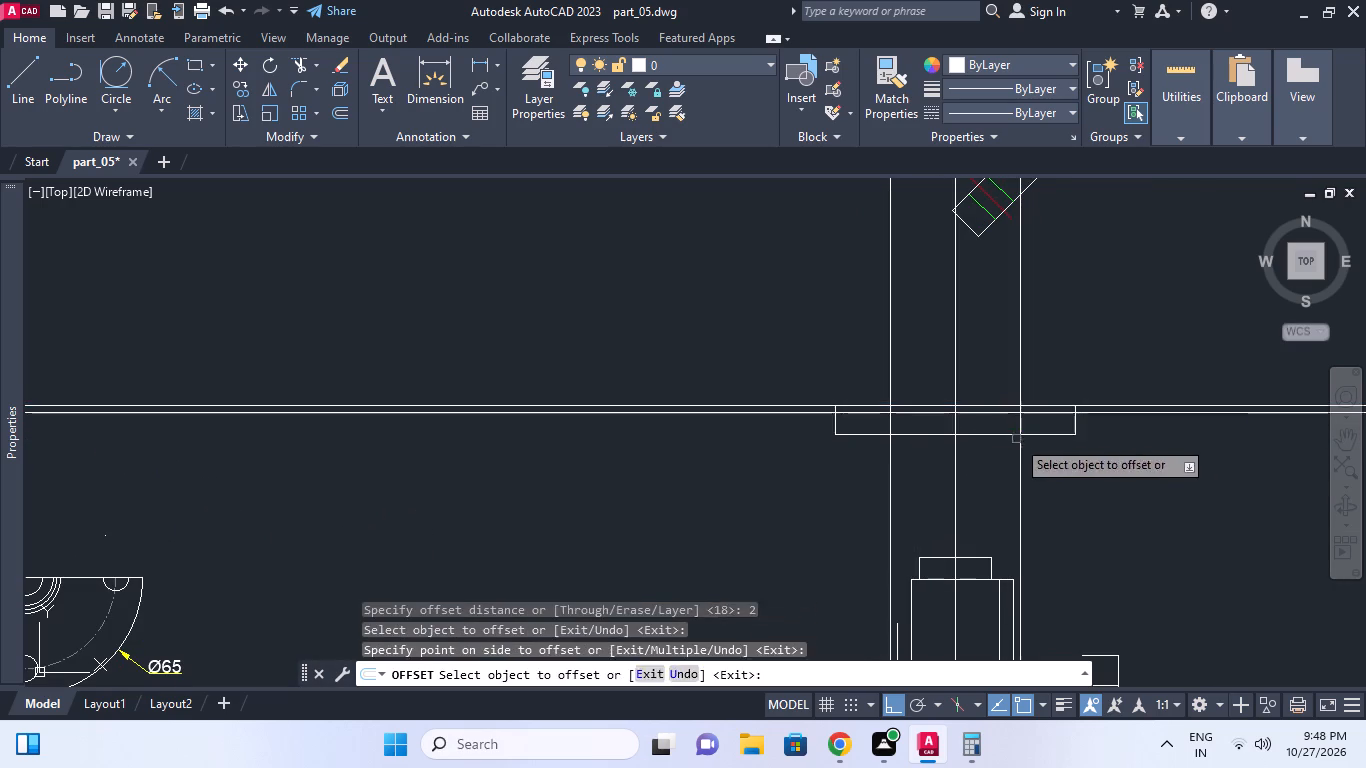
{"action": "key", "text": "Escape"}
Draw the 36 by 2 recess rectangle at the upper flange's top edge between the construction line intersections.
{"action": "middle_click", "coordinate": [900, 420]}
{"action": "scroll", "coordinate": [900, 420], "scroll_direction": "up", "scroll_amount": 1}
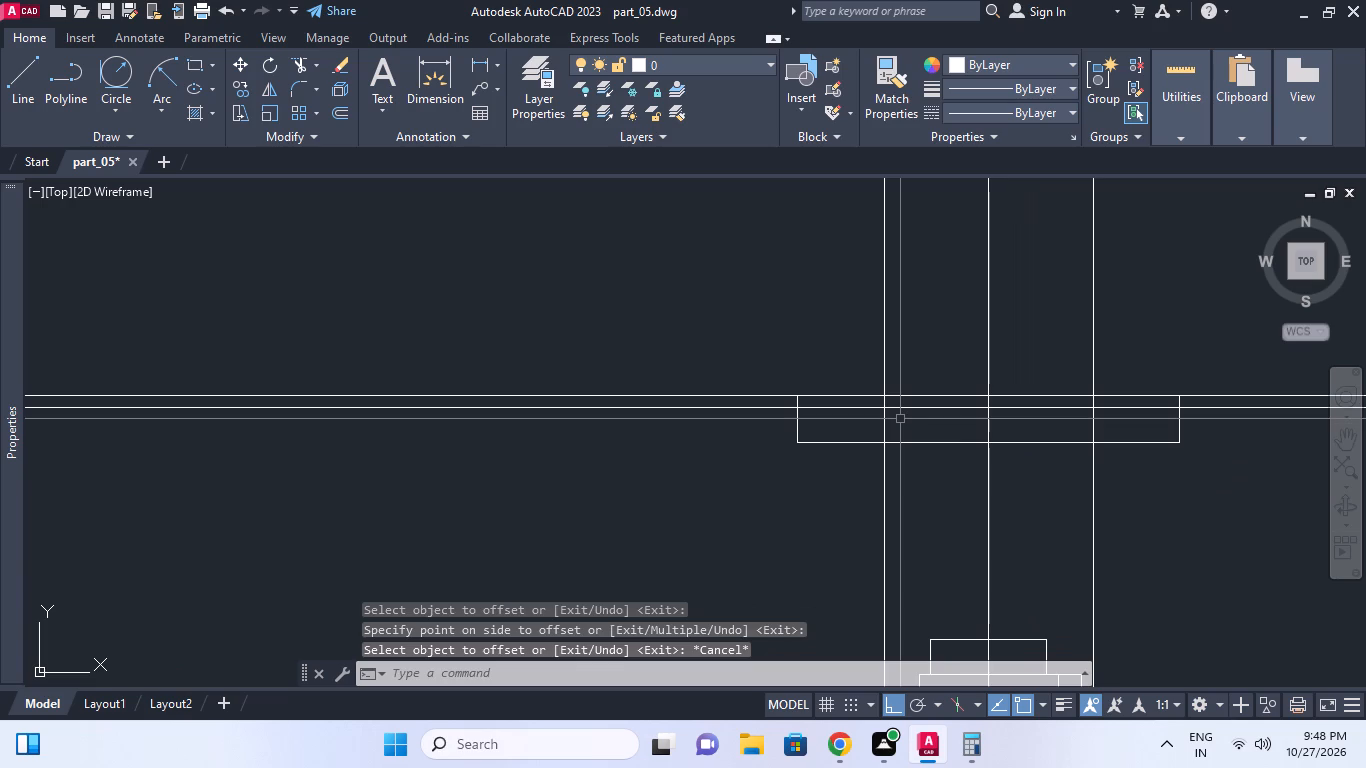
{"action": "type", "text": "rec"}
{"action": "key", "text": "space"}
{"action": "left_click", "coordinate": [879, 396]}
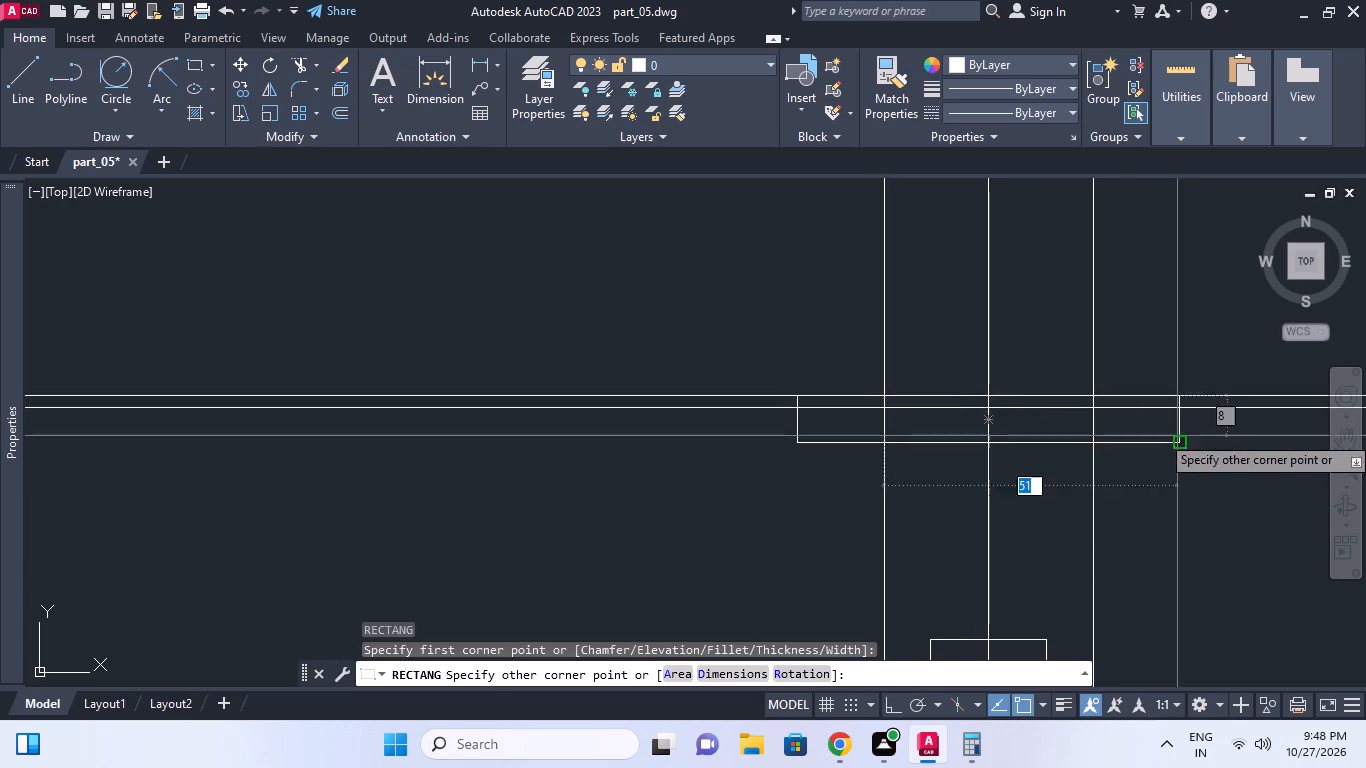
{"action": "left_click", "coordinate": [1095, 404]}
{"action": "key", "text": "Escape"}
Erase the two outer vertical and two horizontal construction lines around the upper flange's recess, keeping the vertical centreline.
{"action": "left_click", "coordinate": [1099, 289]}
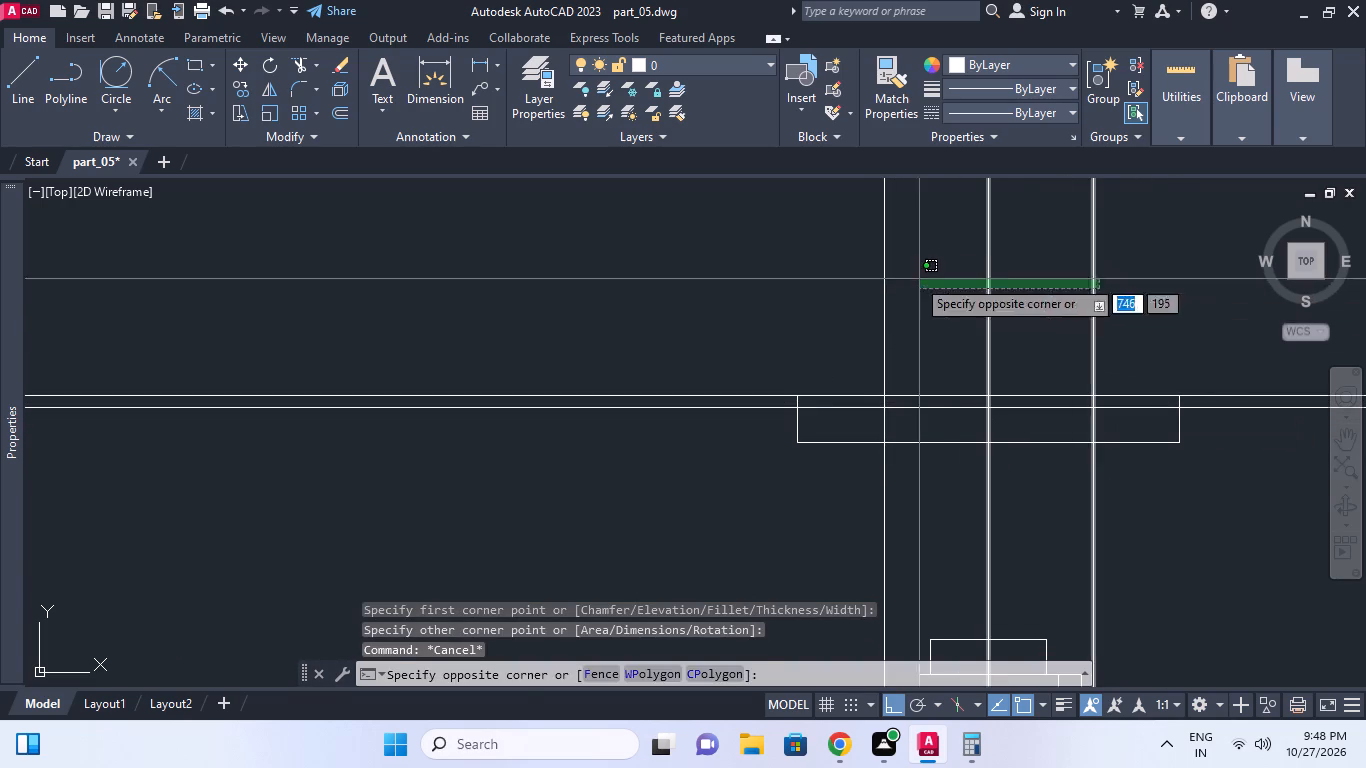
{"action": "left_click", "coordinate": [811, 263]}
{"action": "key", "text": "e"}
{"action": "key", "text": "Escape"}
{"action": "left_click", "coordinate": [1173, 319]}
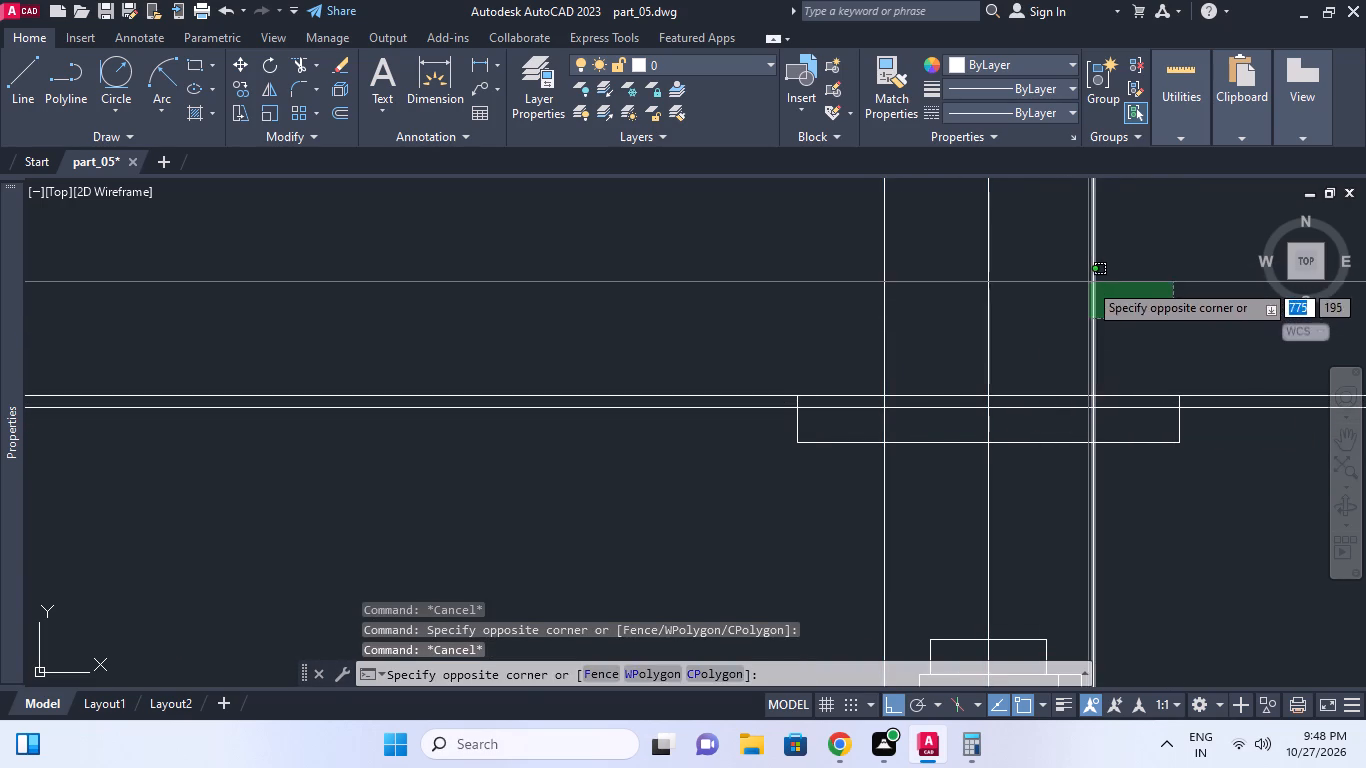
{"action": "left_click", "coordinate": [1068, 273]}
{"action": "key", "text": "e"}
{"action": "key", "text": "space"}
{"action": "left_click", "coordinate": [948, 304]}
{"action": "left_click", "coordinate": [788, 285]}
{"action": "key", "text": "e"}
{"action": "key", "text": "space"}
{"action": "left_click_drag", "start_coordinate": [656, 456], "coordinate": [647, 437]}
{"action": "left_click", "coordinate": [616, 354]}
{"action": "key", "text": "e"}
{"action": "key", "text": "space"}
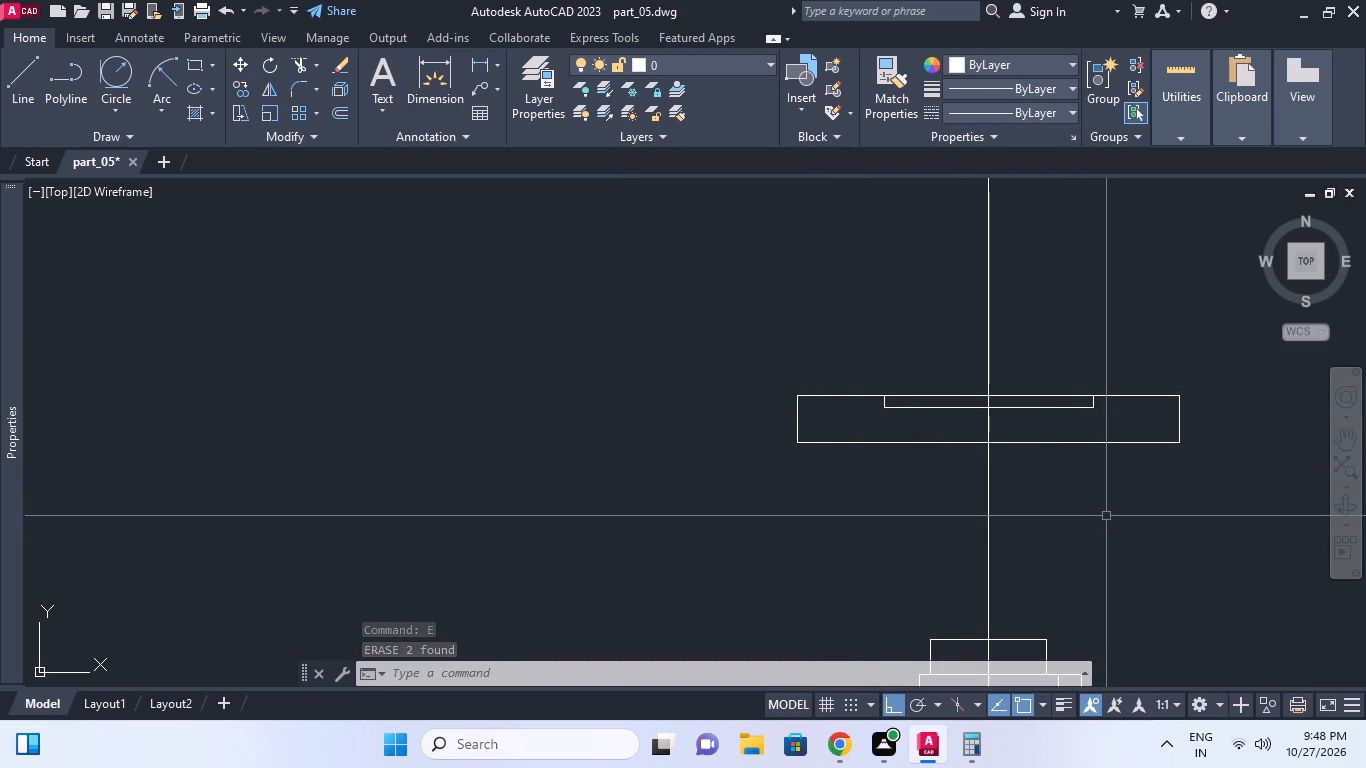
{"action": "key", "text": "Escape"}
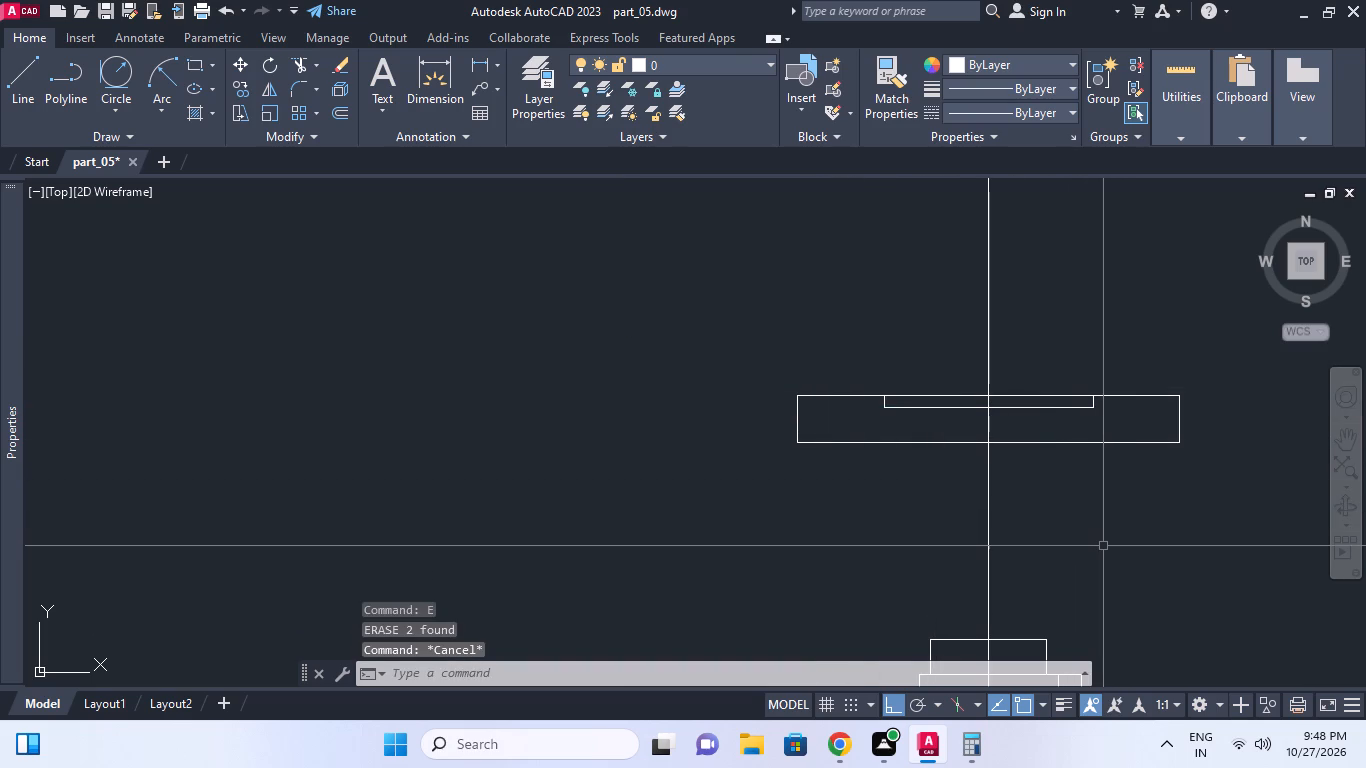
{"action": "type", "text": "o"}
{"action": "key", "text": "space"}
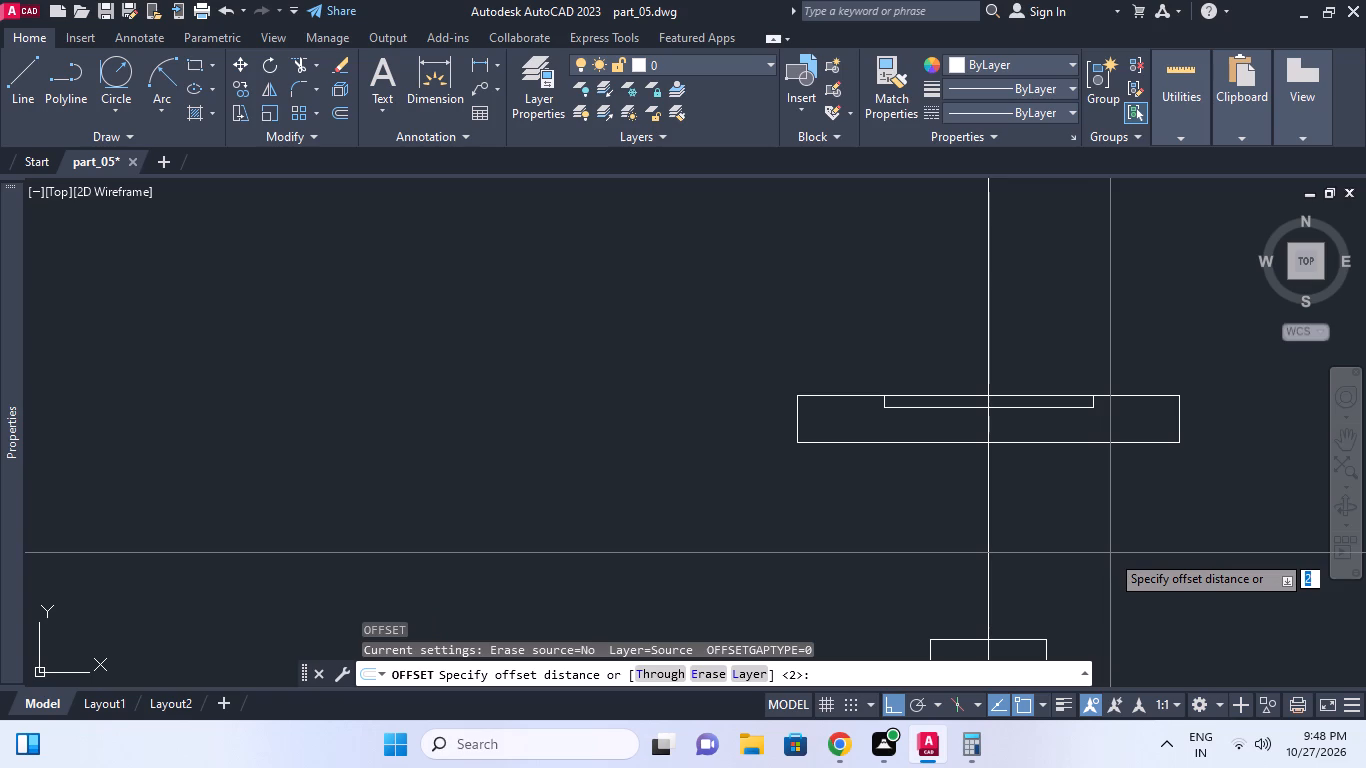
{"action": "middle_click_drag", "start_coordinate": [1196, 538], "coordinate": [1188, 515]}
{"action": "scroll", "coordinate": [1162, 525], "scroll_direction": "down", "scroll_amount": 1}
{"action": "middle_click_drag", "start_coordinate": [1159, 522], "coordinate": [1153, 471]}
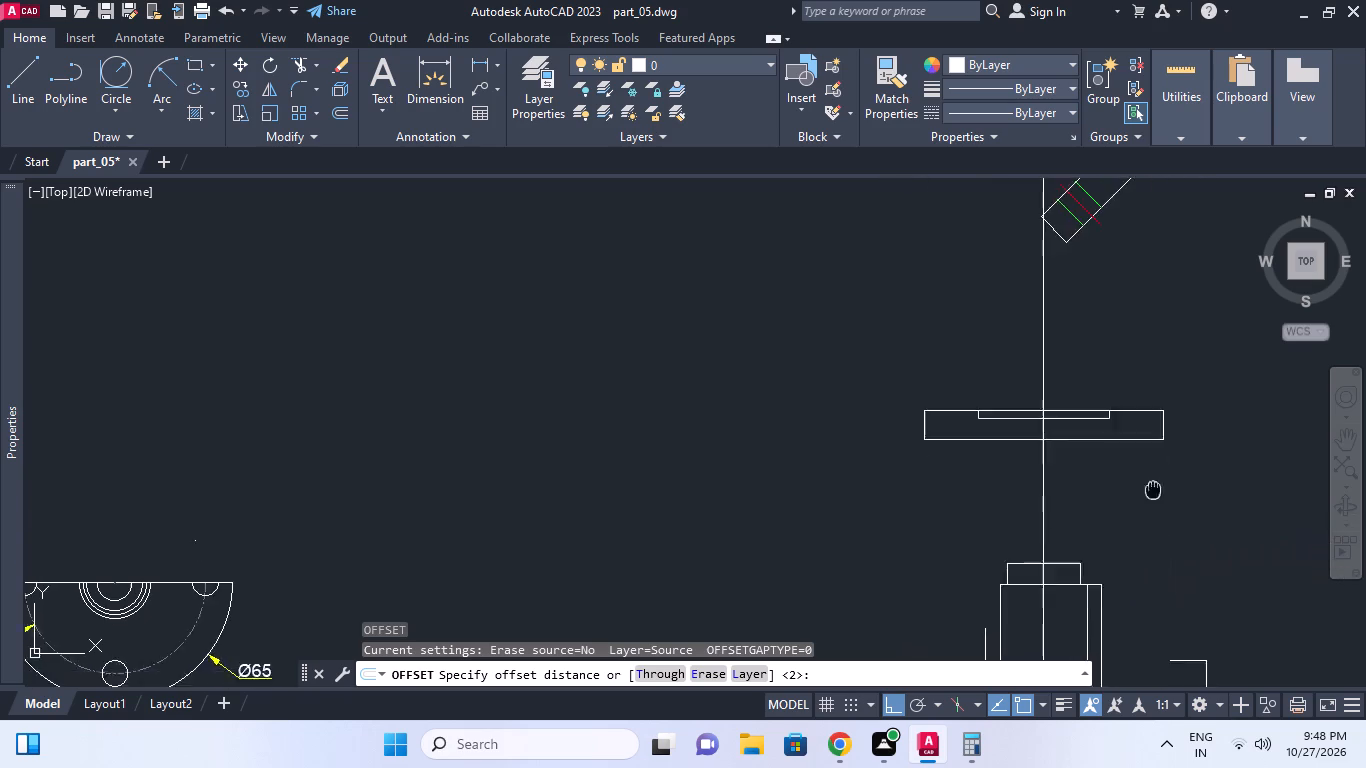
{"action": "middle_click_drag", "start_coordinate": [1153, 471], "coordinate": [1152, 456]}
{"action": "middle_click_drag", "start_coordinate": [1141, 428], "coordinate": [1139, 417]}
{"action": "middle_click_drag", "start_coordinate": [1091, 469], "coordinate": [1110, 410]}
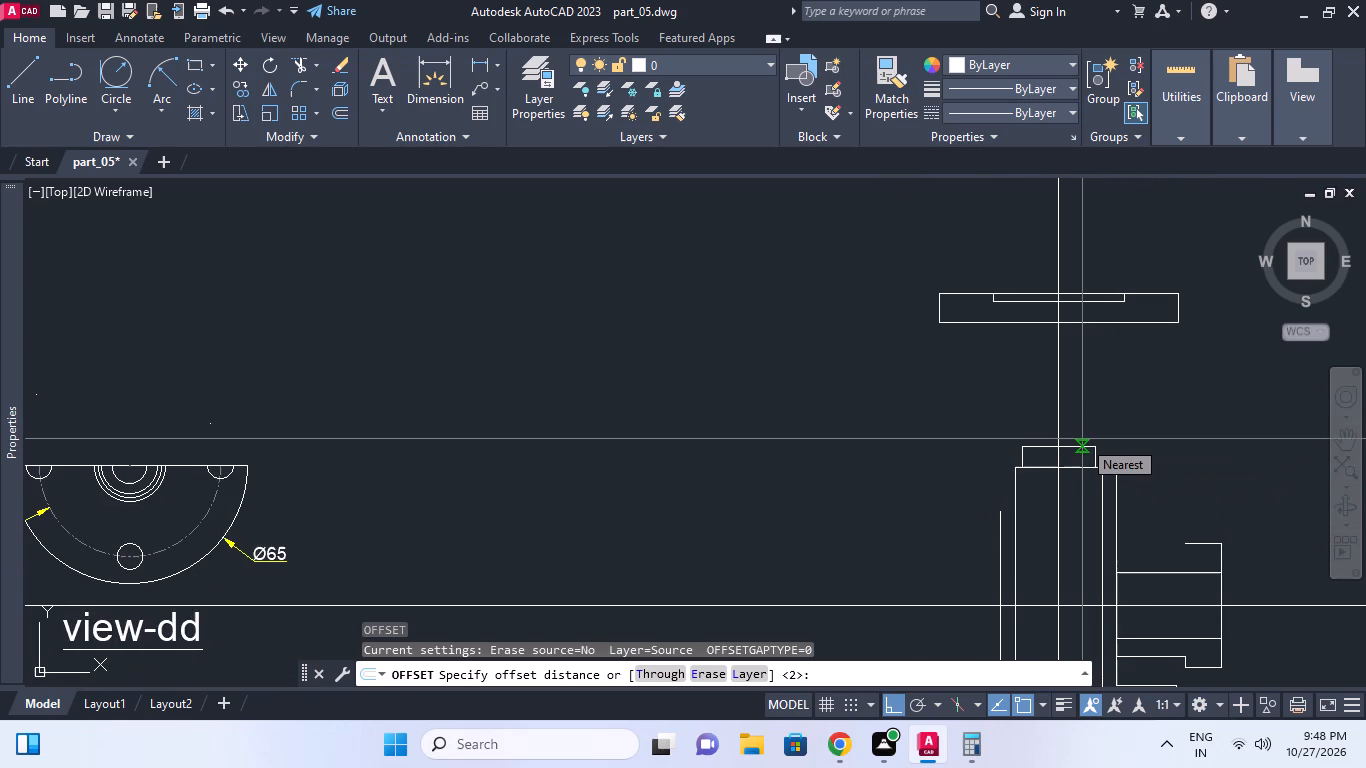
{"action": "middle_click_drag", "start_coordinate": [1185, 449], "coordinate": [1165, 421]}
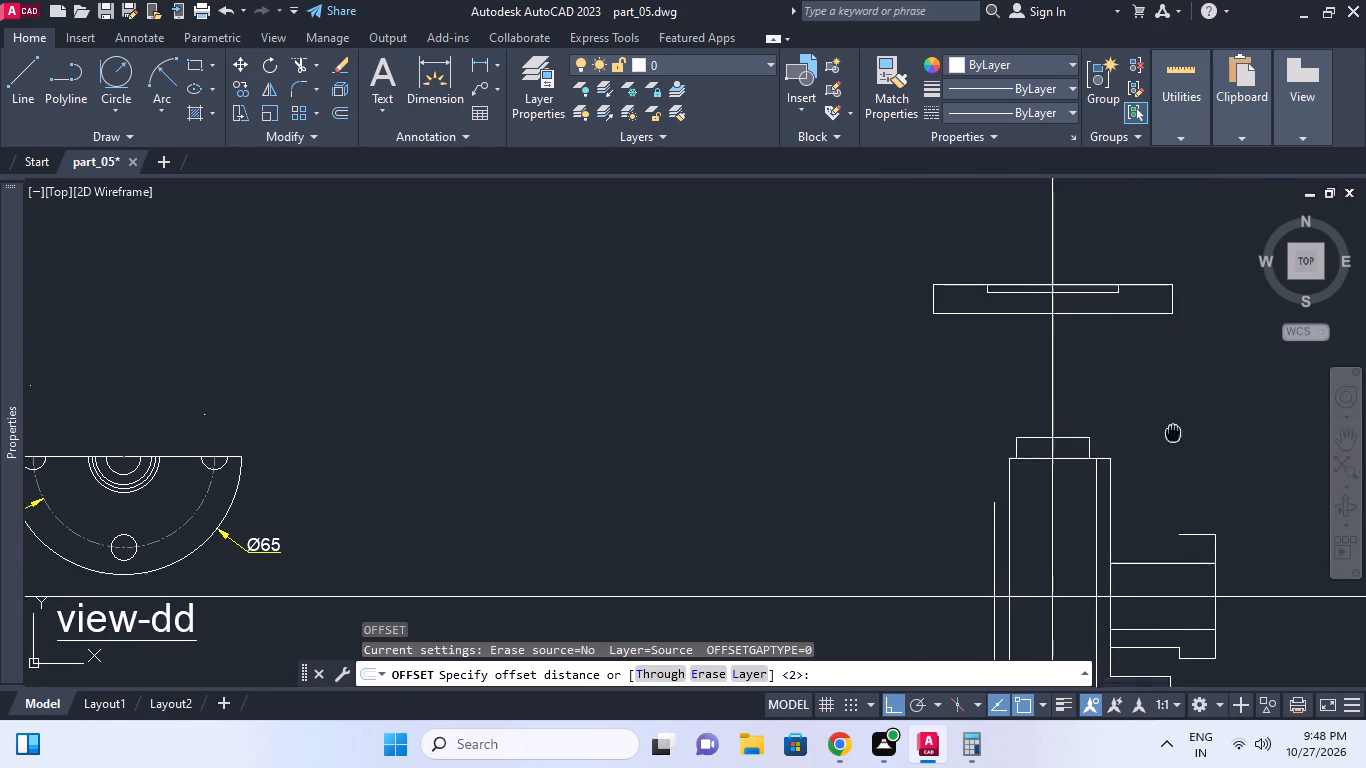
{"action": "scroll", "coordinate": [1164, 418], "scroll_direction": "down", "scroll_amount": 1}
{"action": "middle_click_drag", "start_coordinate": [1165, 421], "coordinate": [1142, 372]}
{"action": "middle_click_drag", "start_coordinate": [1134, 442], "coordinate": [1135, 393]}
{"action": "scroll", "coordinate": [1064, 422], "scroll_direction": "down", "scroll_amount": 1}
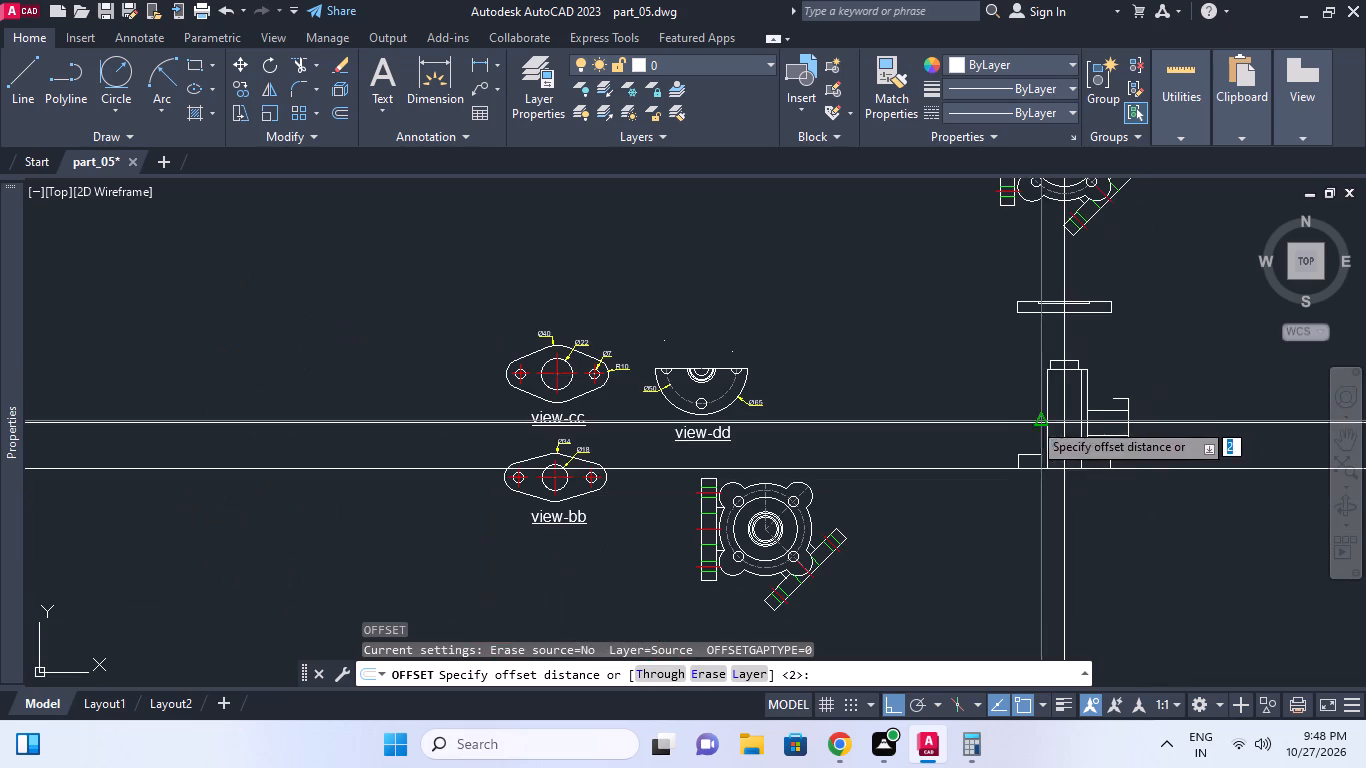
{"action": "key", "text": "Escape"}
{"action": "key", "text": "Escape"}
Offset the horizontal construction line along the base flange's bottom edge by 90 upwards.
{"action": "middle_click_drag", "start_coordinate": [1115, 467], "coordinate": [1099, 467]}
{"action": "type", "text": "o 9"}
{"action": "key", "text": "0"}
{"action": "key", "text": "Return"}
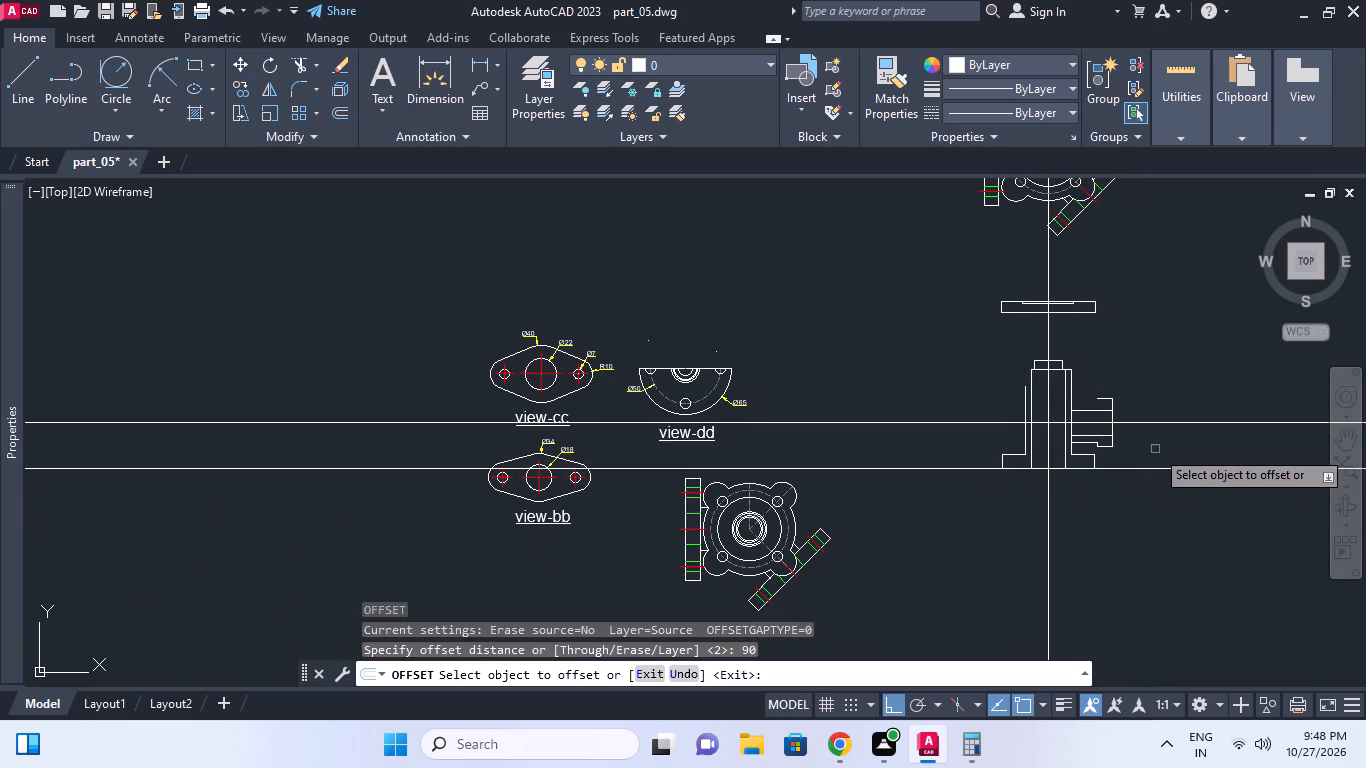
{"action": "left_click", "coordinate": [1158, 465]}
{"action": "left_click", "coordinate": [1162, 409]}
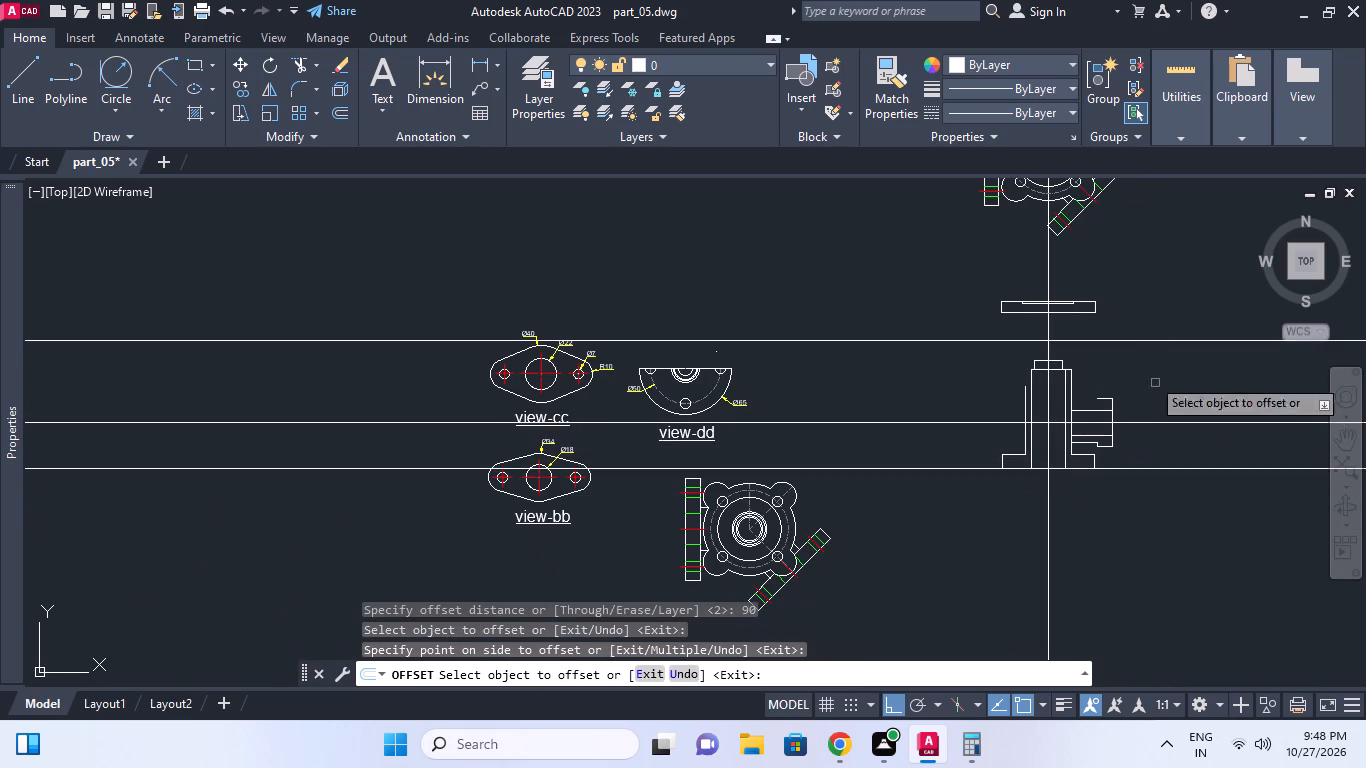
{"action": "middle_click_drag", "start_coordinate": [1113, 320], "coordinate": [1085, 343]}
{"action": "scroll", "coordinate": [1032, 309], "scroll_direction": "up", "scroll_amount": 1}
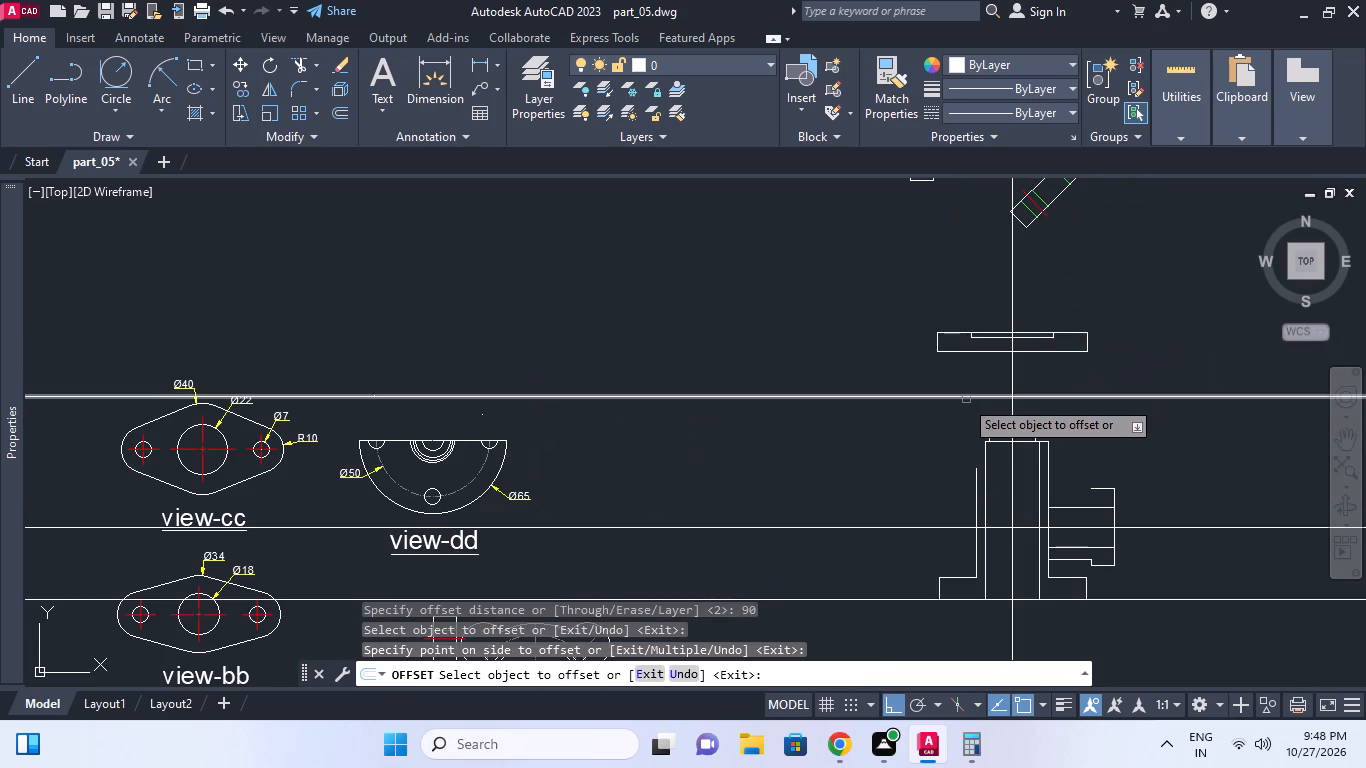
{"action": "scroll", "coordinate": [959, 400], "scroll_direction": "up", "scroll_amount": 1}
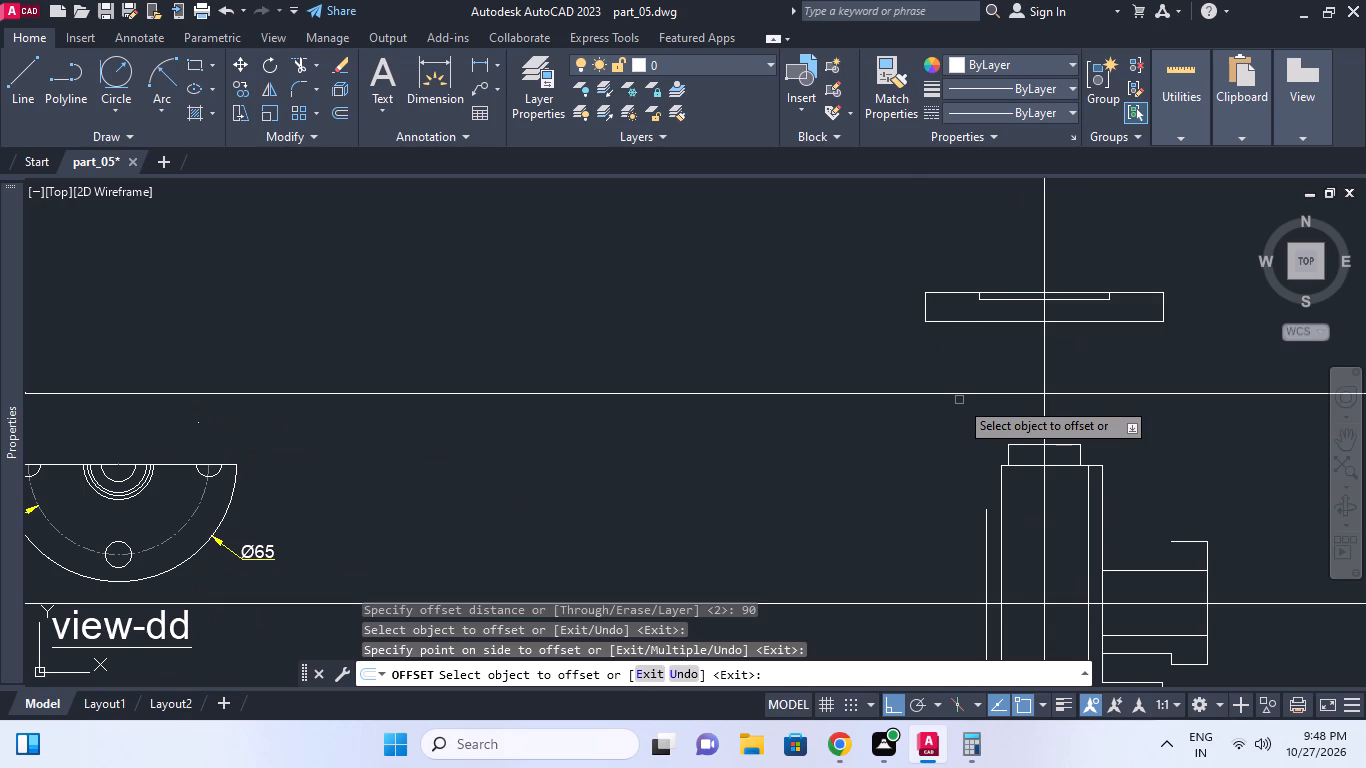
{"action": "key", "text": "Escape"}
{"action": "key", "text": "Escape"}
{"action": "key", "text": "Escape"}
{"action": "key", "text": "Escape"}
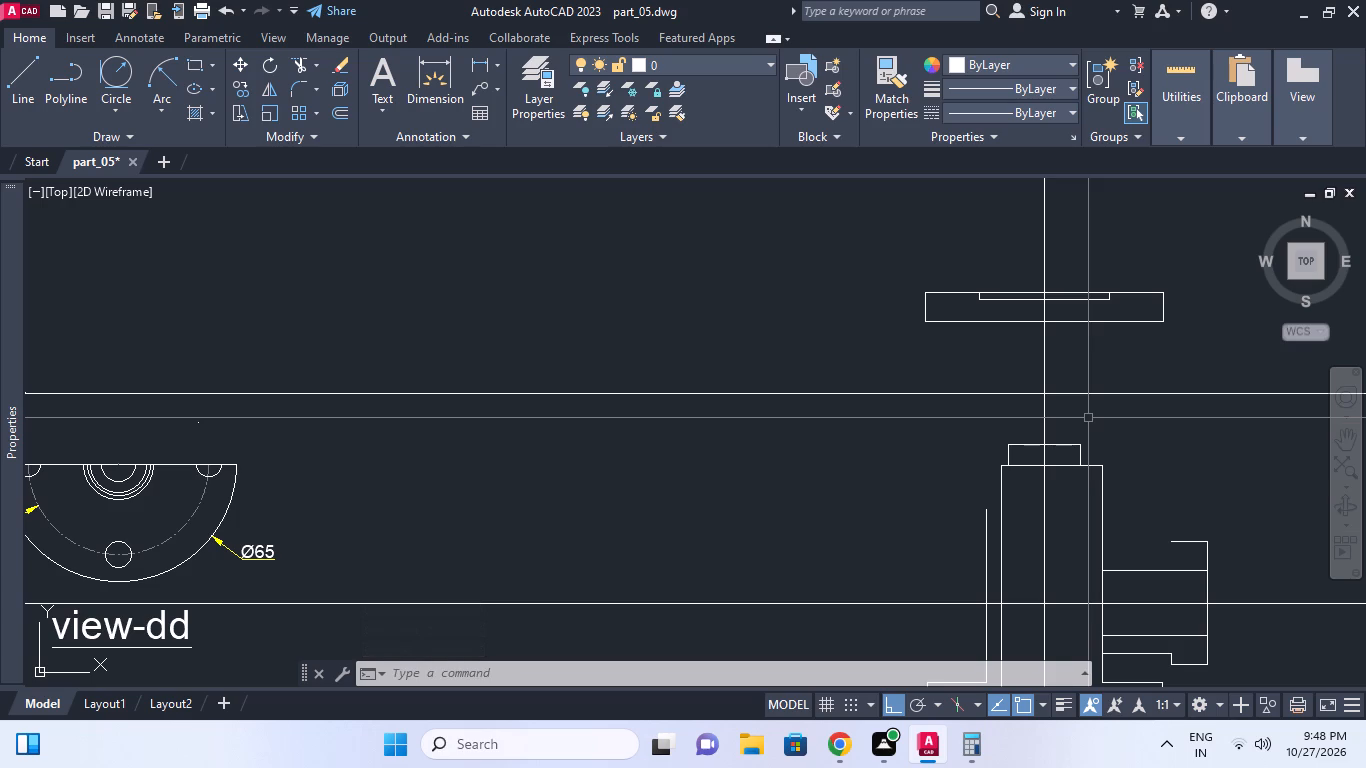
Offset the vertical centreline by 30/2 to both sides.
{"action": "key", "text": "o"}
{"action": "key", "text": "space"}
{"action": "key", "text": "3"}
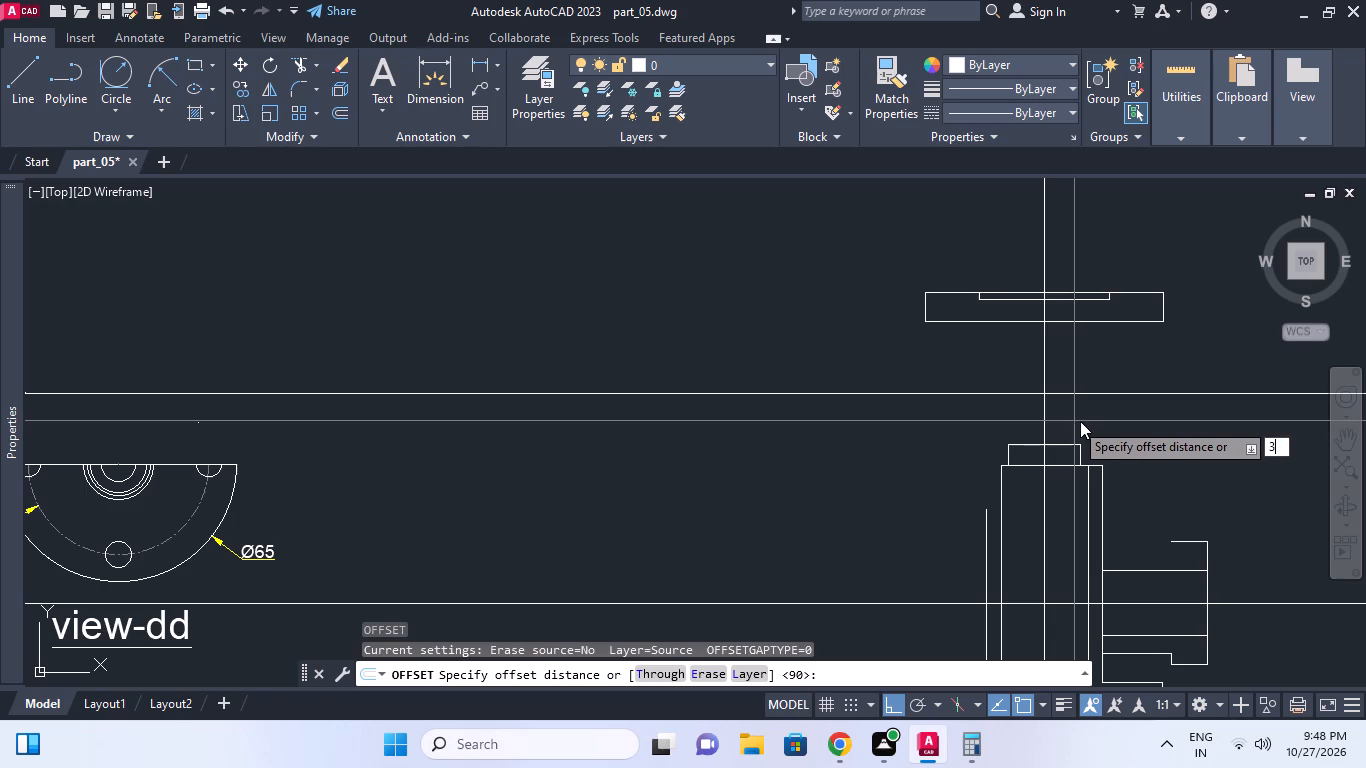
{"action": "key", "text": "0"}
{"action": "key", "text": "slash"}
{"action": "key", "text": "2"}
{"action": "key", "text": "Return"}
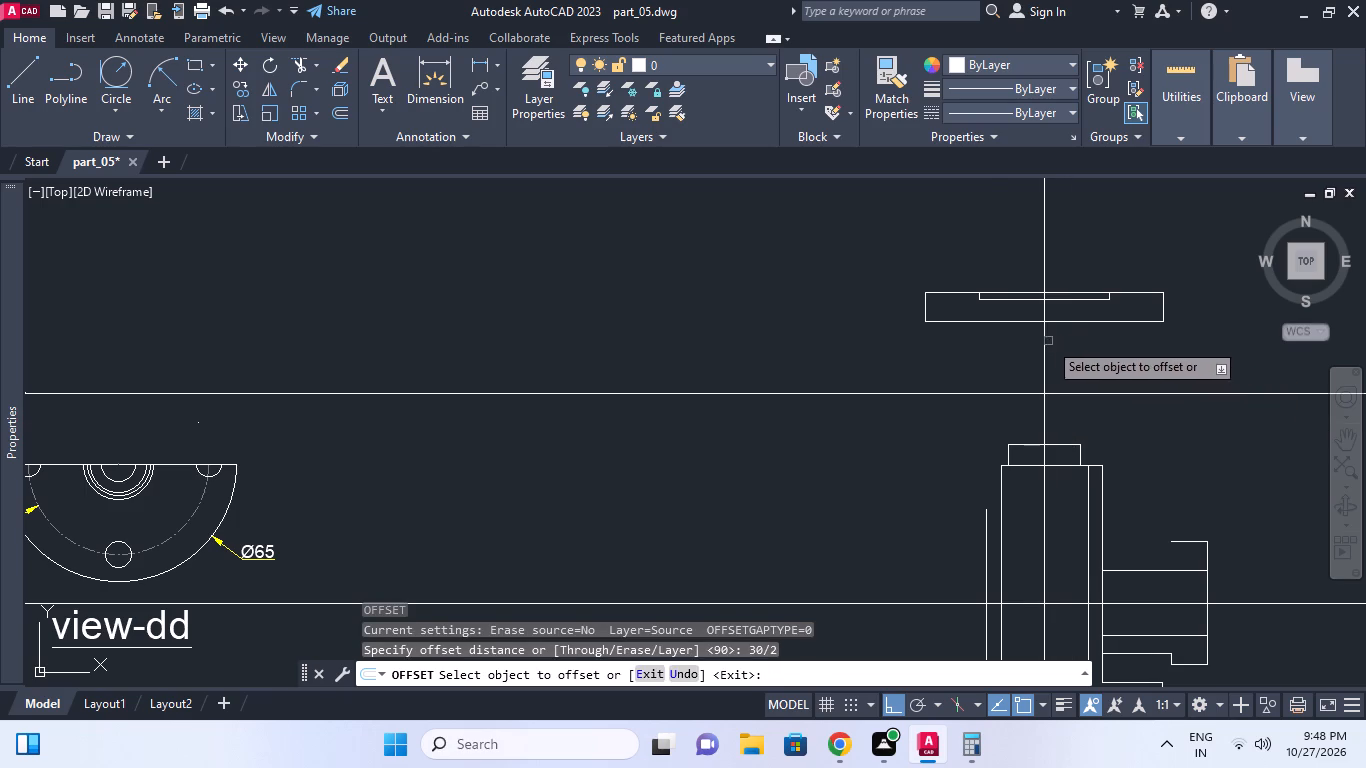
{"action": "left_click", "coordinate": [1047, 341]}
{"action": "left_click", "coordinate": [1038, 338]}
{"action": "left_click", "coordinate": [1045, 344]}
{"action": "left_click", "coordinate": [1065, 340]}
{"action": "key", "text": "Escape"}
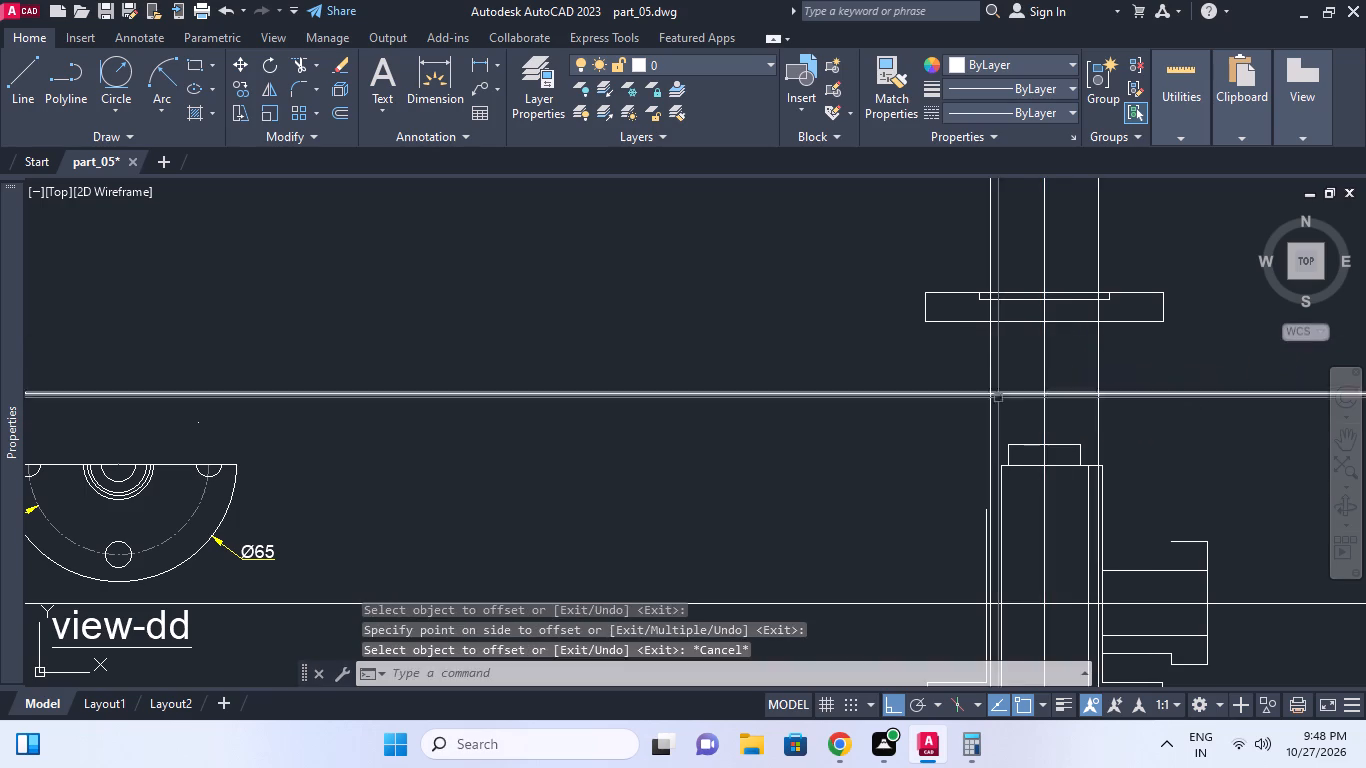
Trim the vertical line to the left of the centreline below the construction line between the upper flange and boss.
{"action": "middle_click_drag", "start_coordinate": [1042, 485], "coordinate": [1064, 417]}
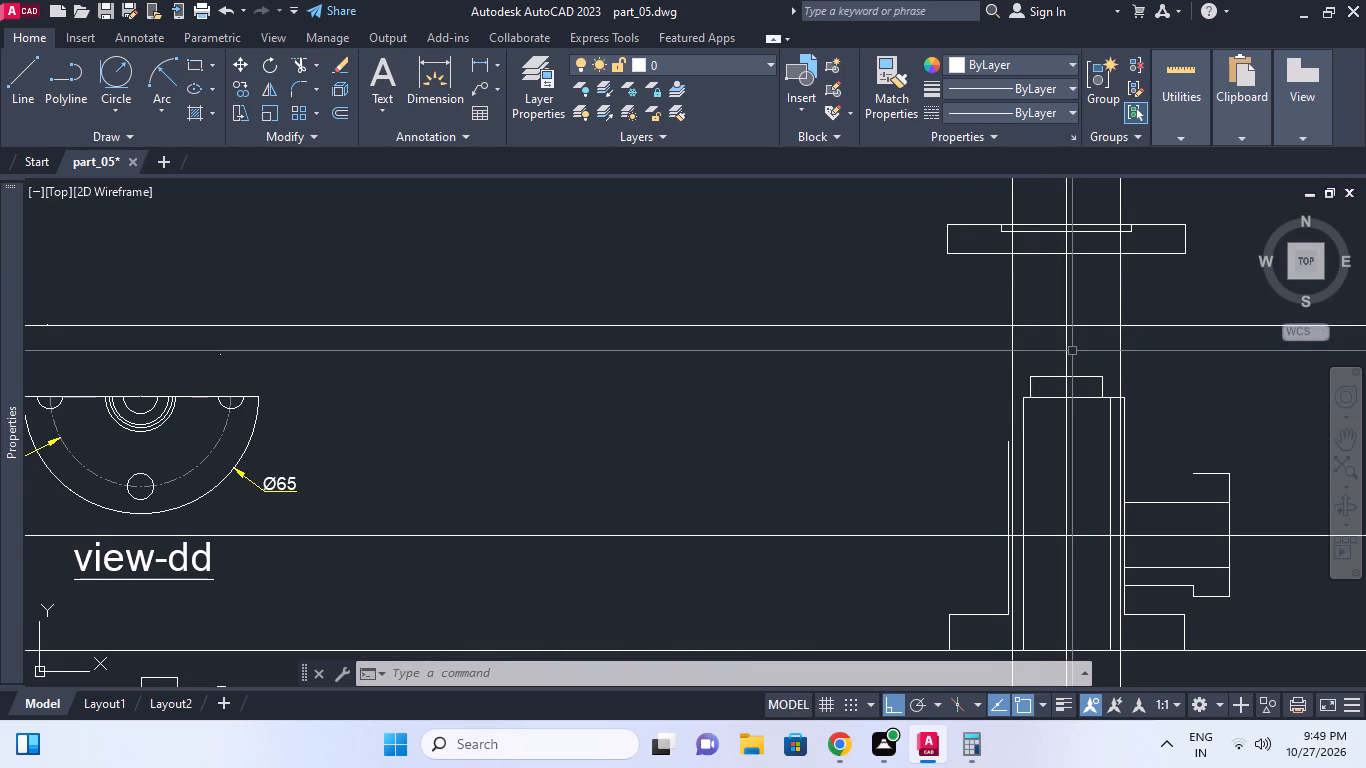
{"action": "key", "text": "Escape"}
{"action": "key", "text": "t"}
{"action": "key", "text": "r"}
{"action": "key", "text": "space"}
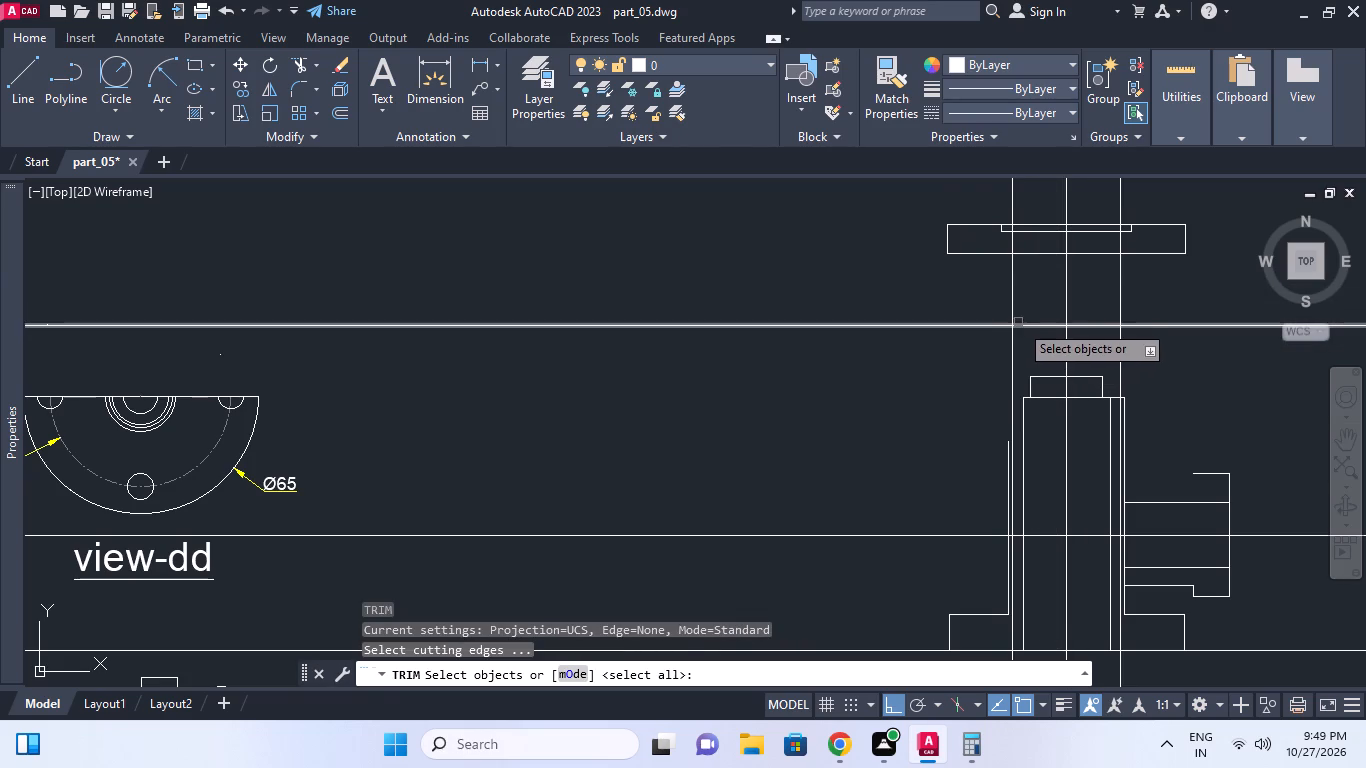
{"action": "left_click", "coordinate": [1027, 326]}
{"action": "key", "text": "space"}
{"action": "left_click", "coordinate": [1010, 340]}
{"action": "key", "text": "Escape"}
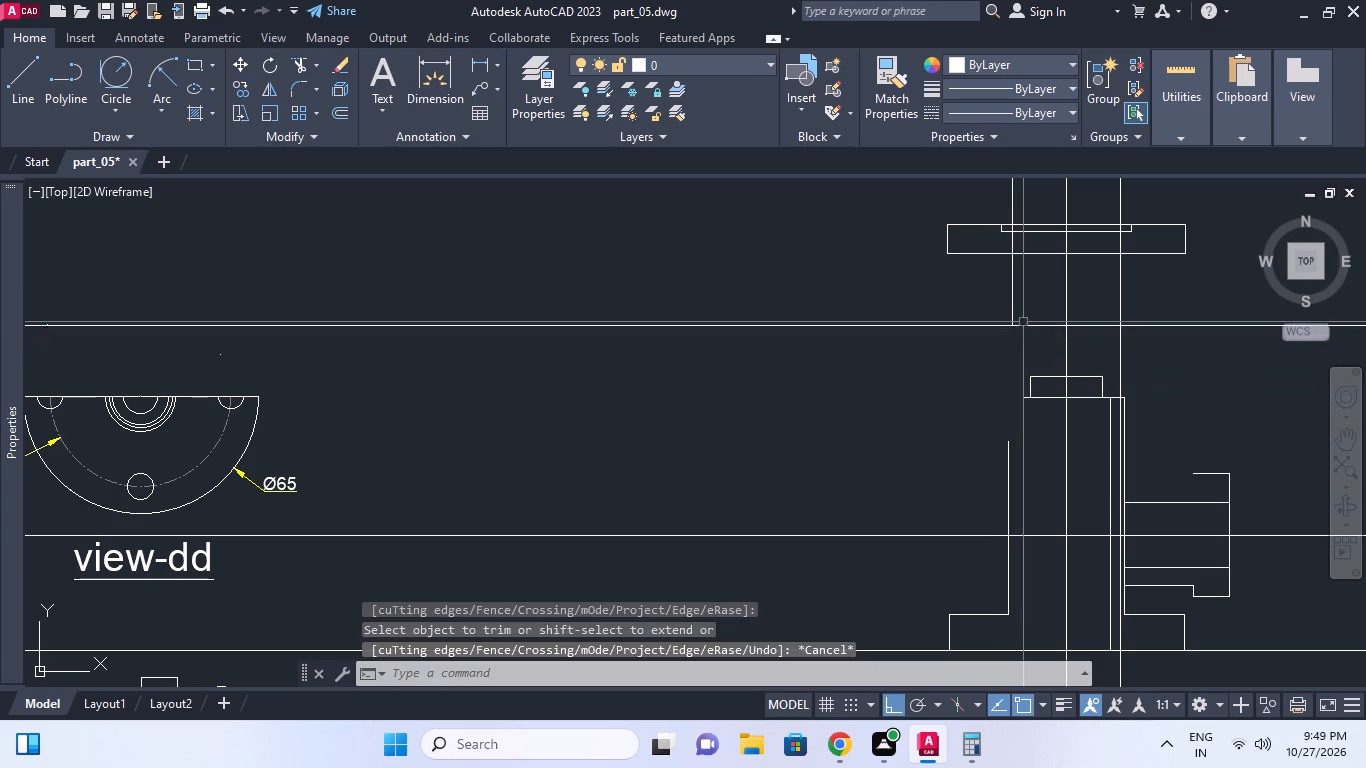
{"action": "key", "text": "Escape"}
Check the height from the base line to the construction line below the upper flange with a temporary linear dimension, and erase it.
{"action": "middle_click", "coordinate": [1023, 271]}
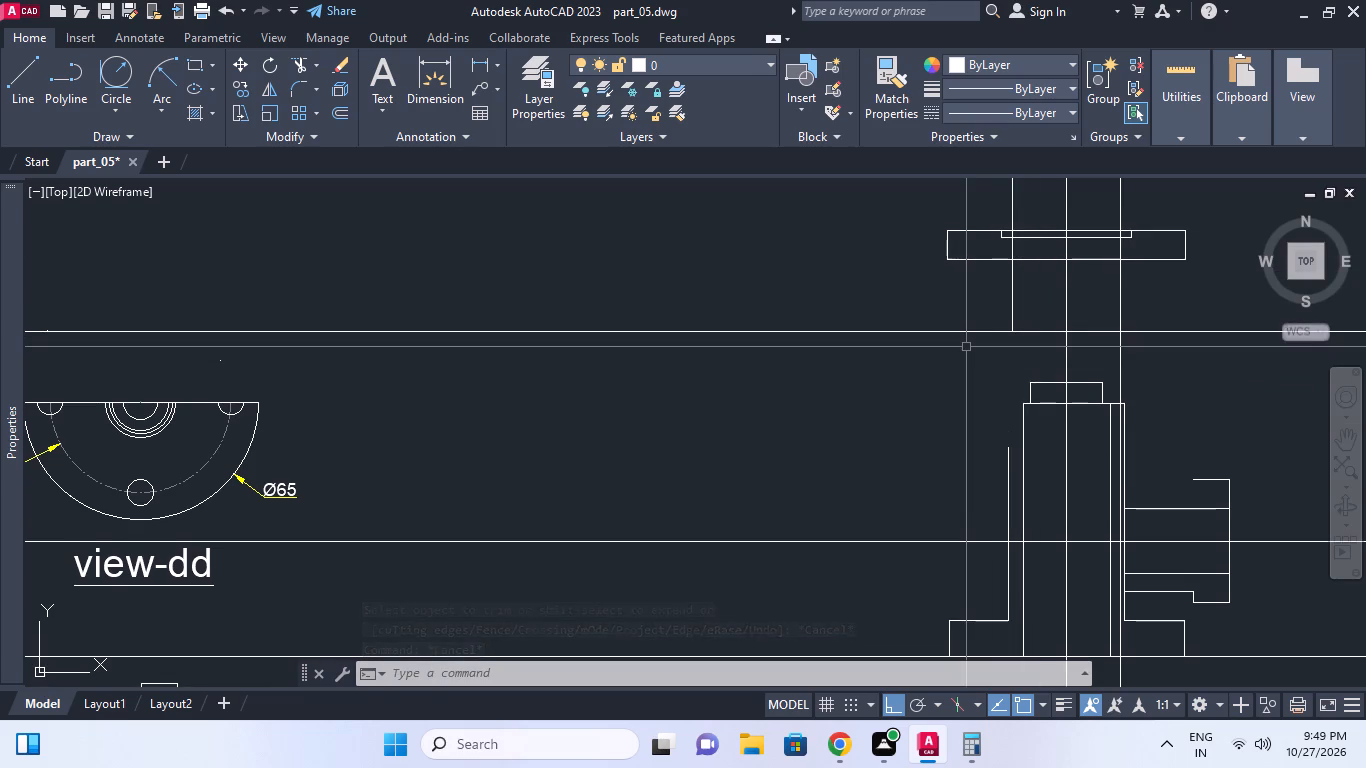
{"action": "middle_click_drag", "start_coordinate": [989, 324], "coordinate": [1002, 300]}
{"action": "key", "text": "d"}
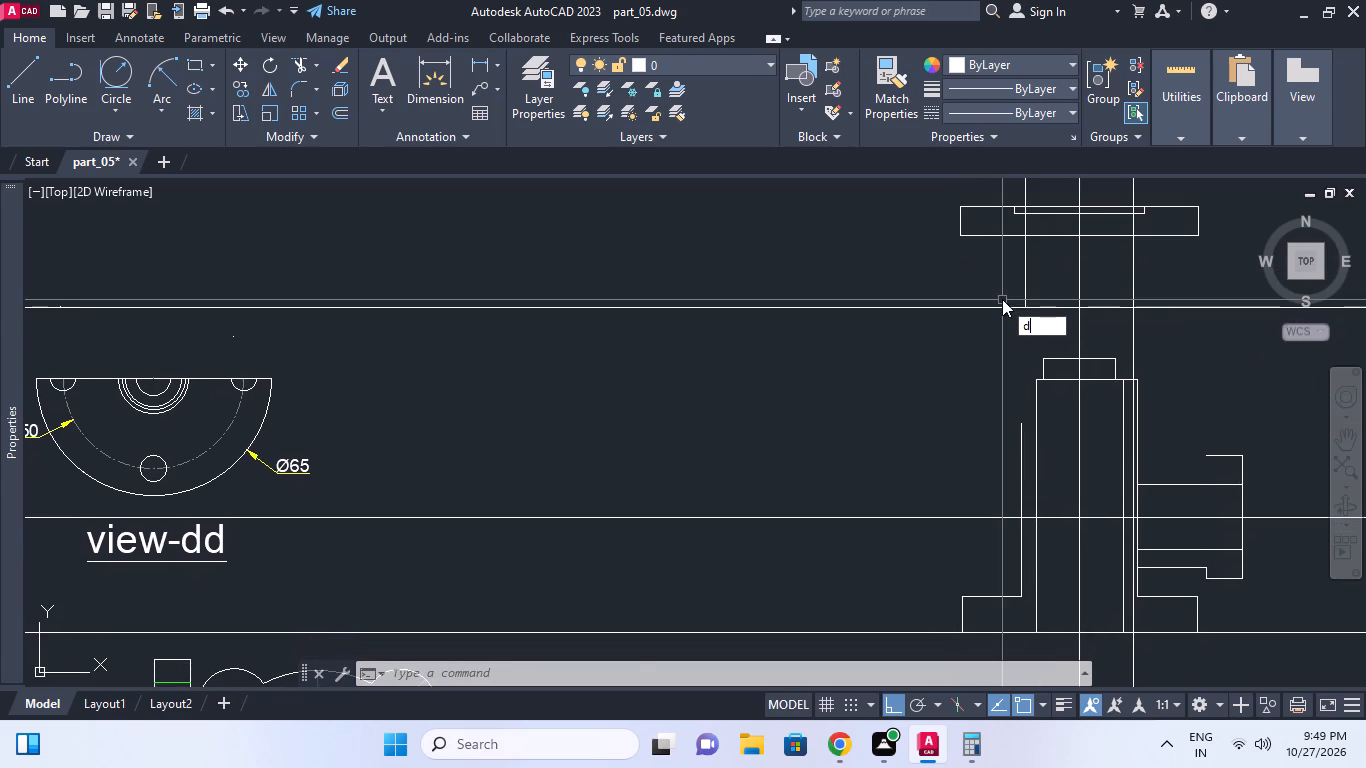
{"action": "key", "text": "l"}
{"action": "key", "text": "i"}
{"action": "key", "text": "space"}
{"action": "middle_click_drag", "start_coordinate": [968, 429], "coordinate": [968, 365]}
{"action": "scroll", "coordinate": [966, 399], "scroll_direction": "down", "scroll_amount": 1}
{"action": "left_click", "coordinate": [891, 494]}
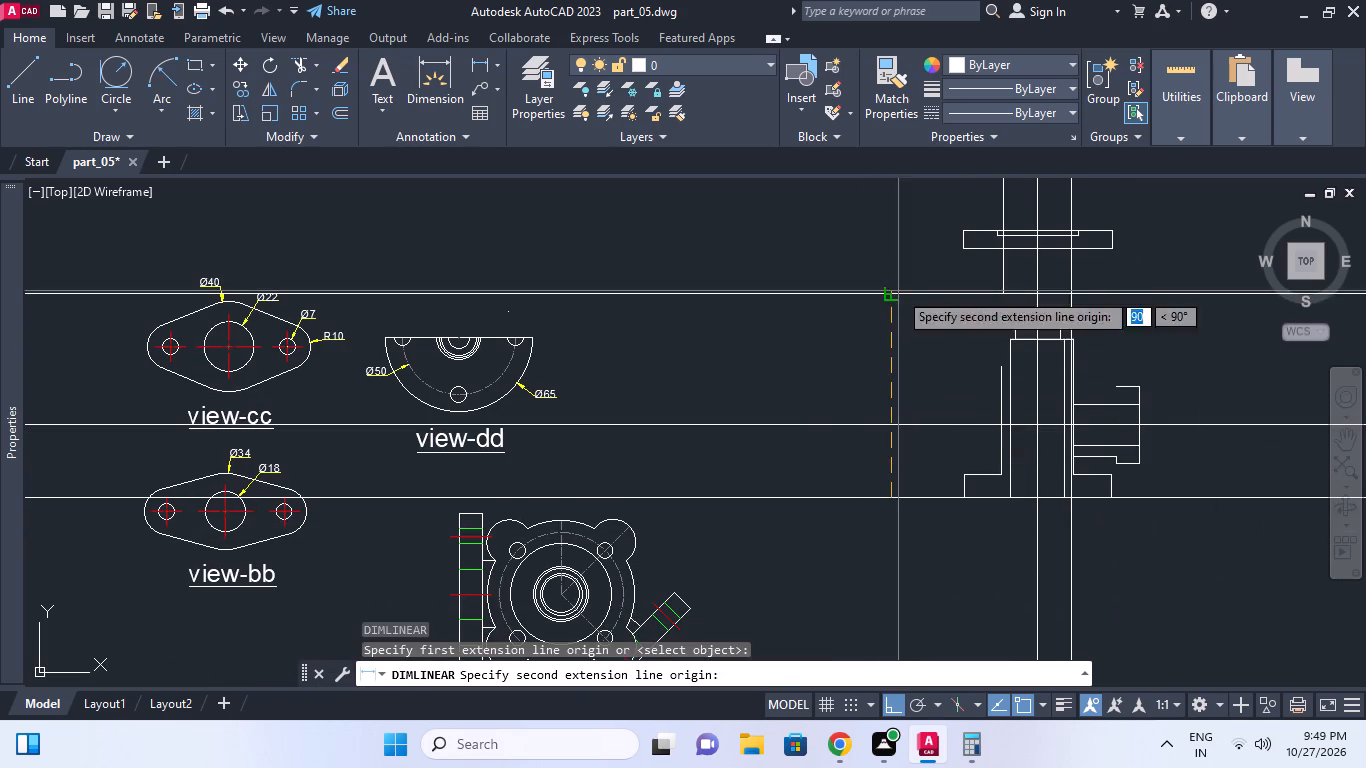
{"action": "left_click", "coordinate": [898, 291]}
{"action": "left_click", "coordinate": [856, 340]}
{"action": "scroll", "coordinate": [879, 340], "scroll_direction": "up", "scroll_amount": 2}
{"action": "left_click", "coordinate": [882, 340]}
{"action": "left_click", "coordinate": [800, 315]}
{"action": "key", "text": "e"}
{"action": "key", "text": "space"}
{"action": "middle_click_drag", "start_coordinate": [938, 292], "coordinate": [916, 323]}
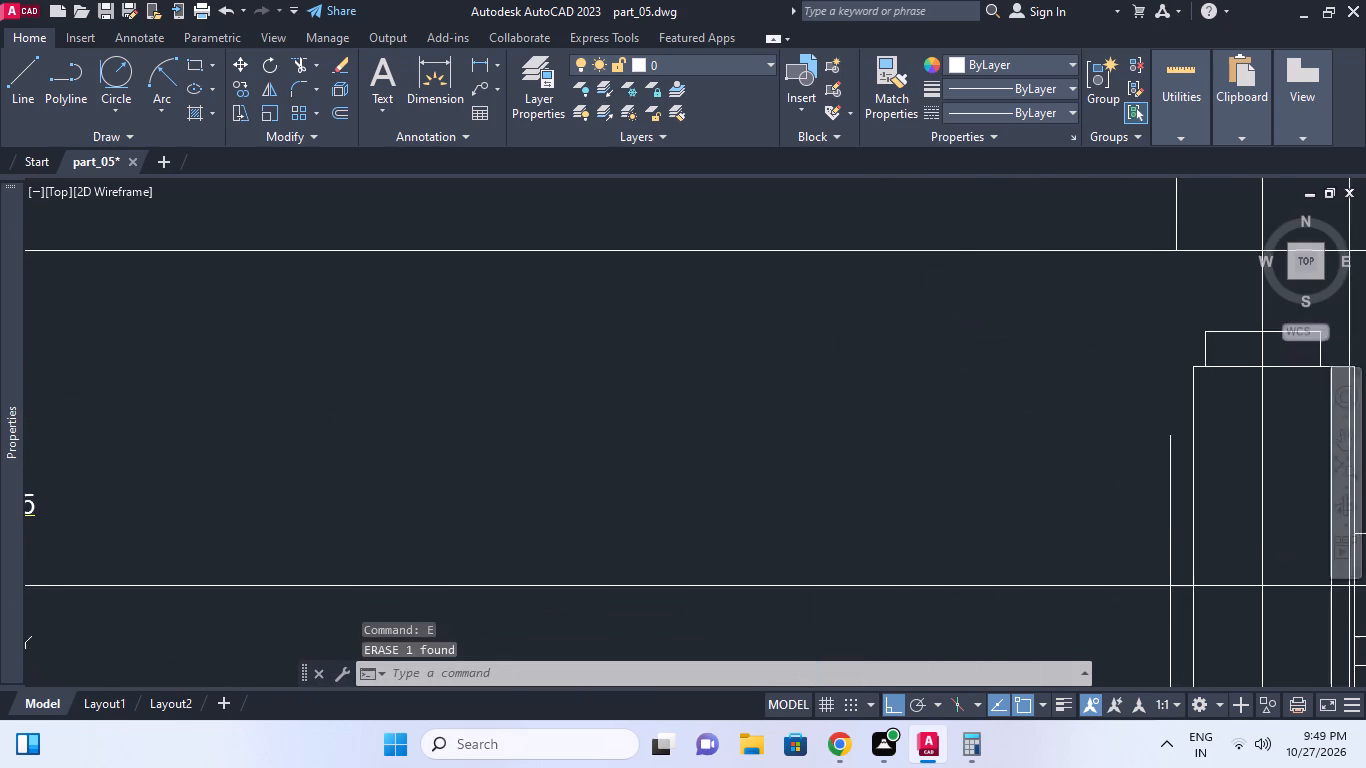
{"action": "key", "text": "Escape"}
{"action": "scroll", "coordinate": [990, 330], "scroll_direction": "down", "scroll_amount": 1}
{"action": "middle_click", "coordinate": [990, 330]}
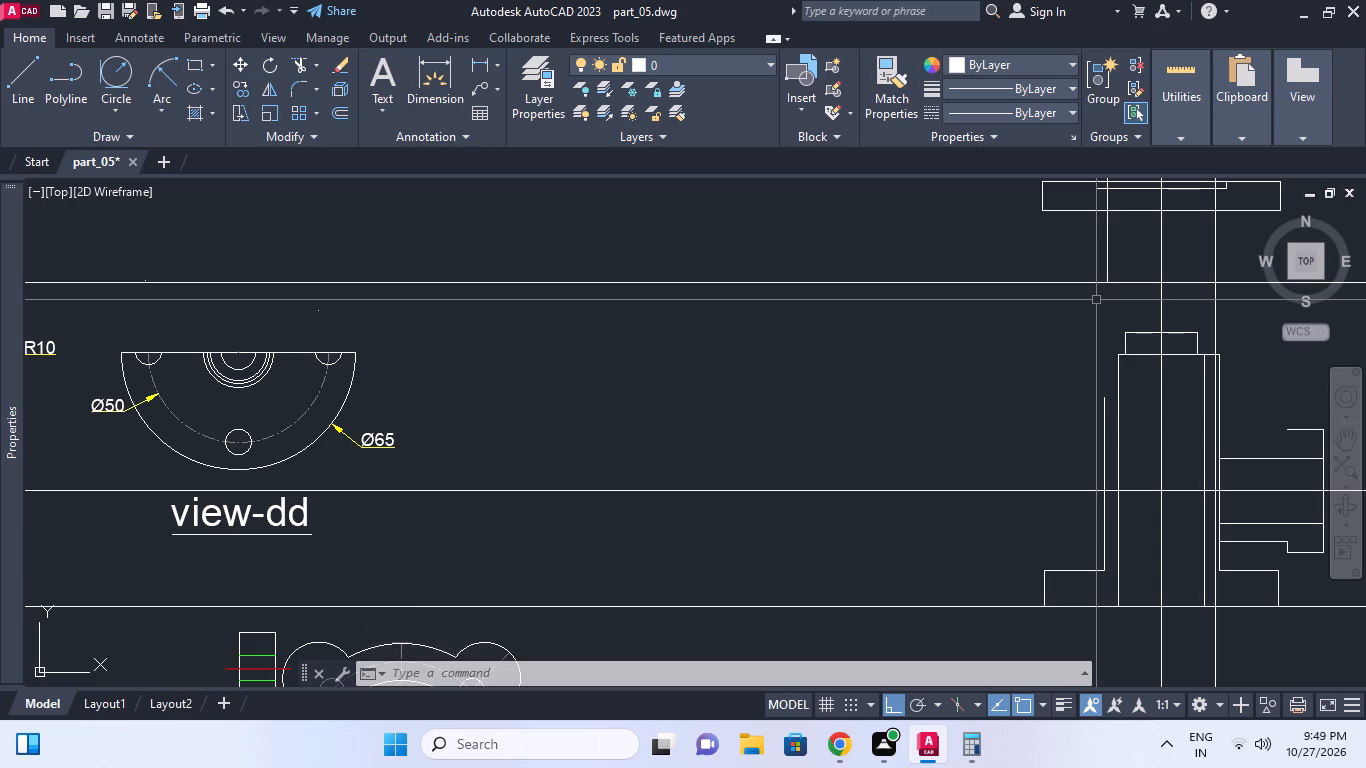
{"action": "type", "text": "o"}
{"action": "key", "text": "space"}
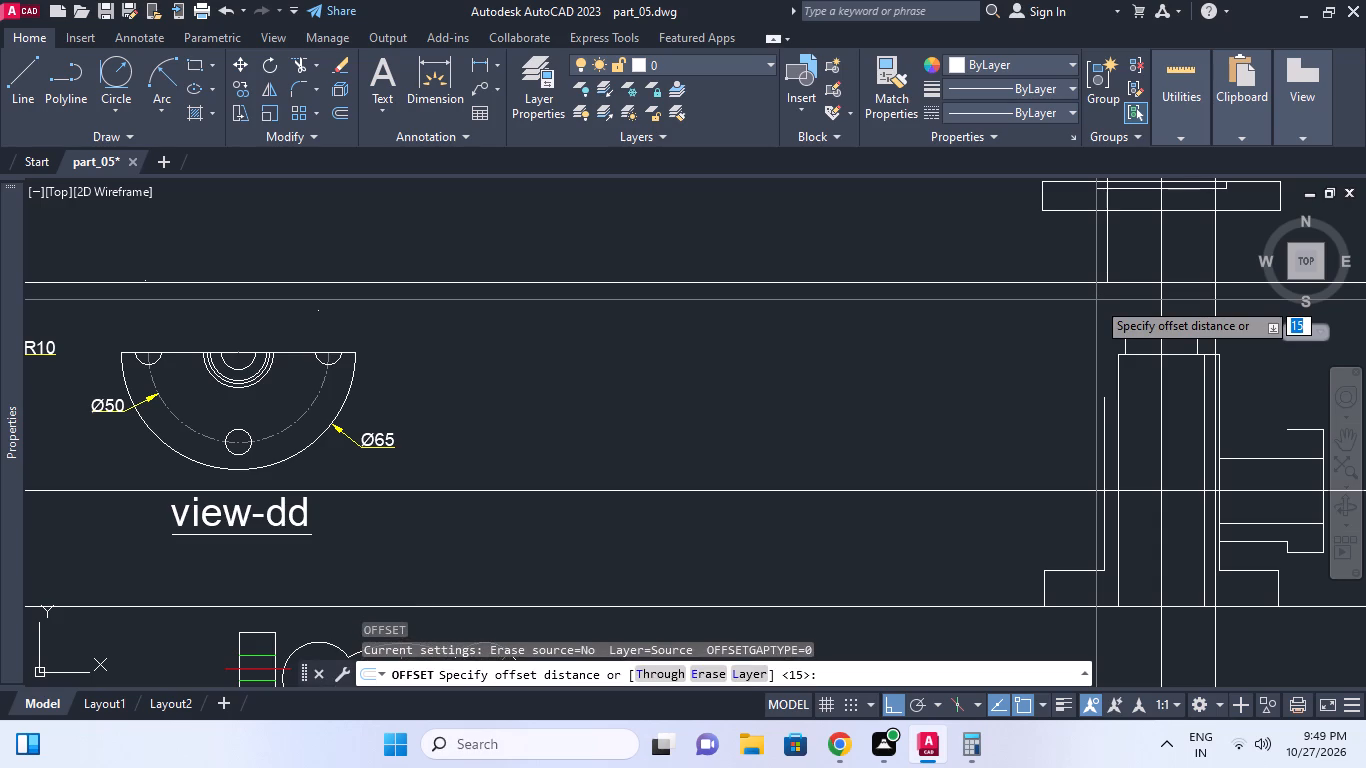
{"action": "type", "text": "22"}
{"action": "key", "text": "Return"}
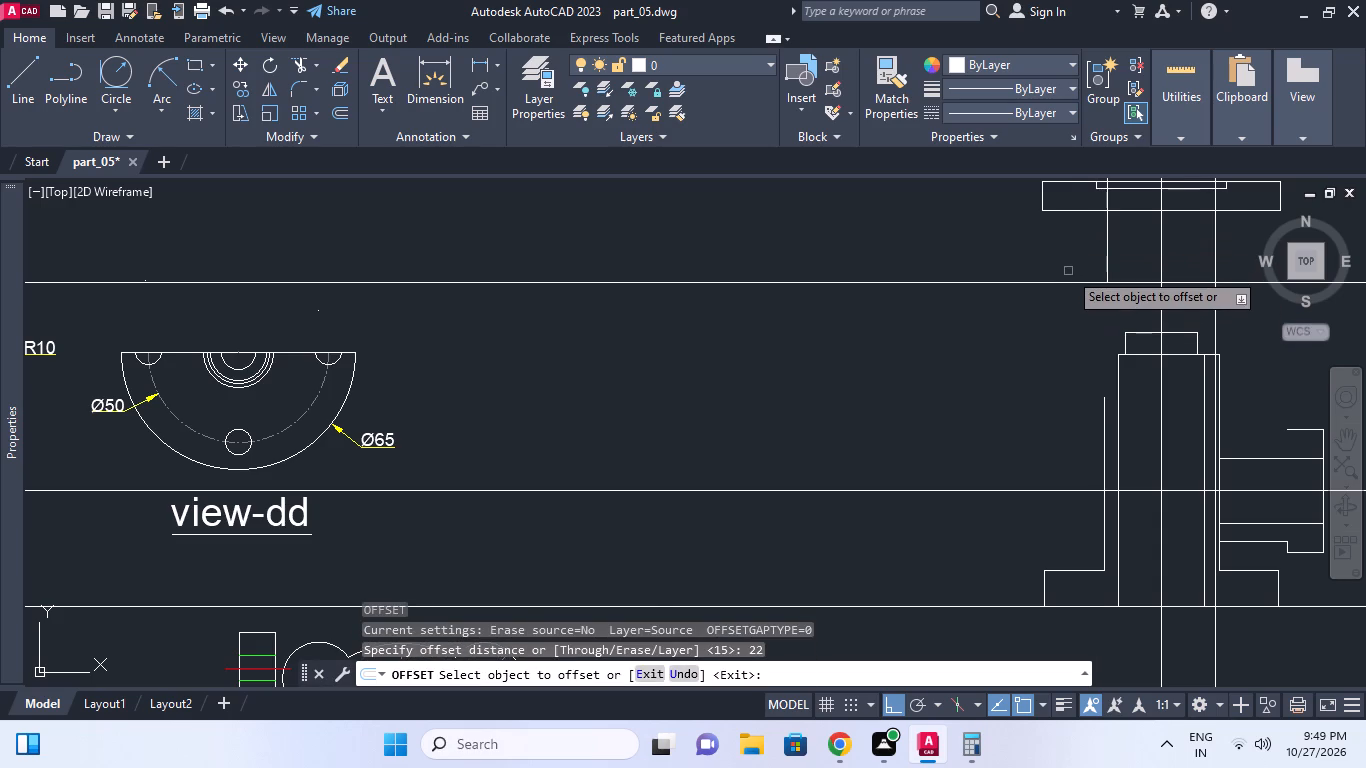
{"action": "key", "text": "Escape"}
Offset the horizontal construction line between the upper flange and the boss by 11 both downwards and upwards.
{"action": "type", "text": "o 1"}
{"action": "key", "text": "1"}
{"action": "key", "text": "Return"}
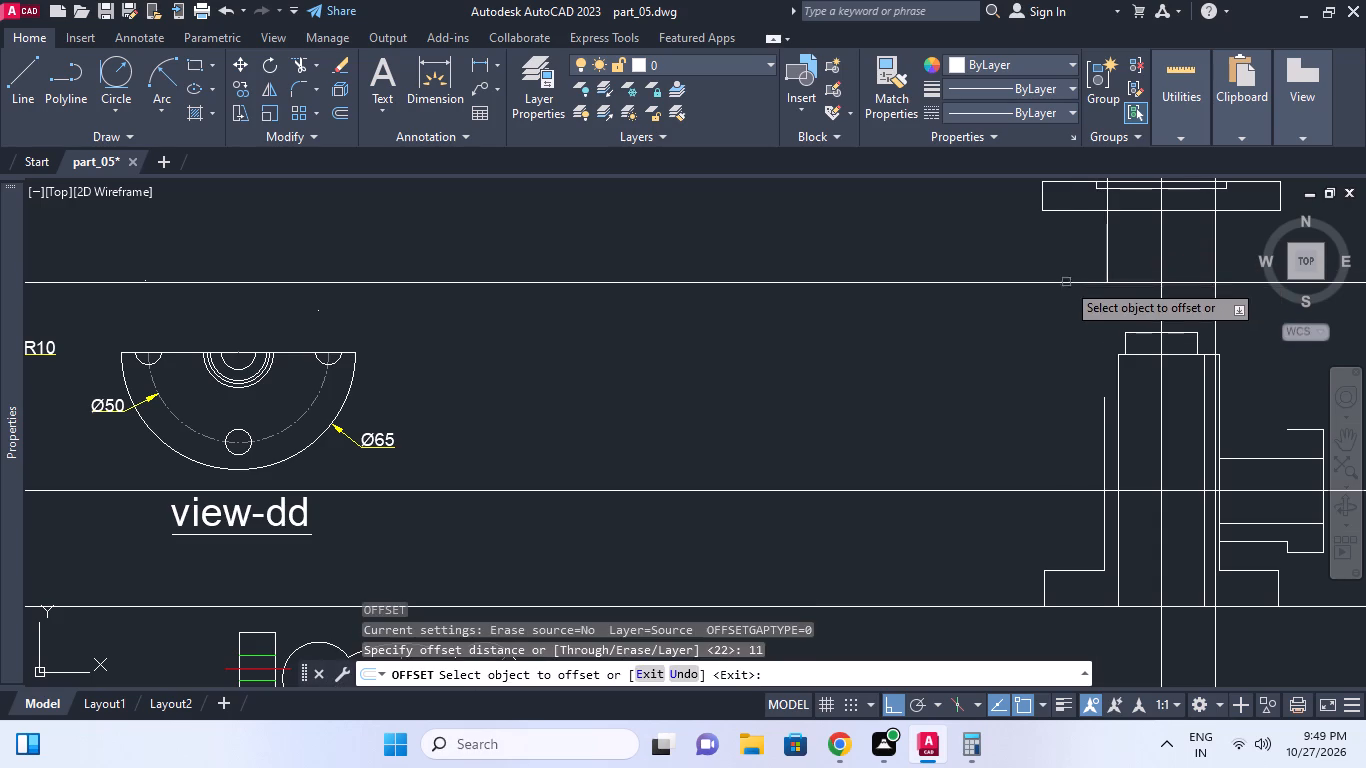
{"action": "left_click", "coordinate": [1037, 280]}
{"action": "left_click", "coordinate": [1032, 305]}
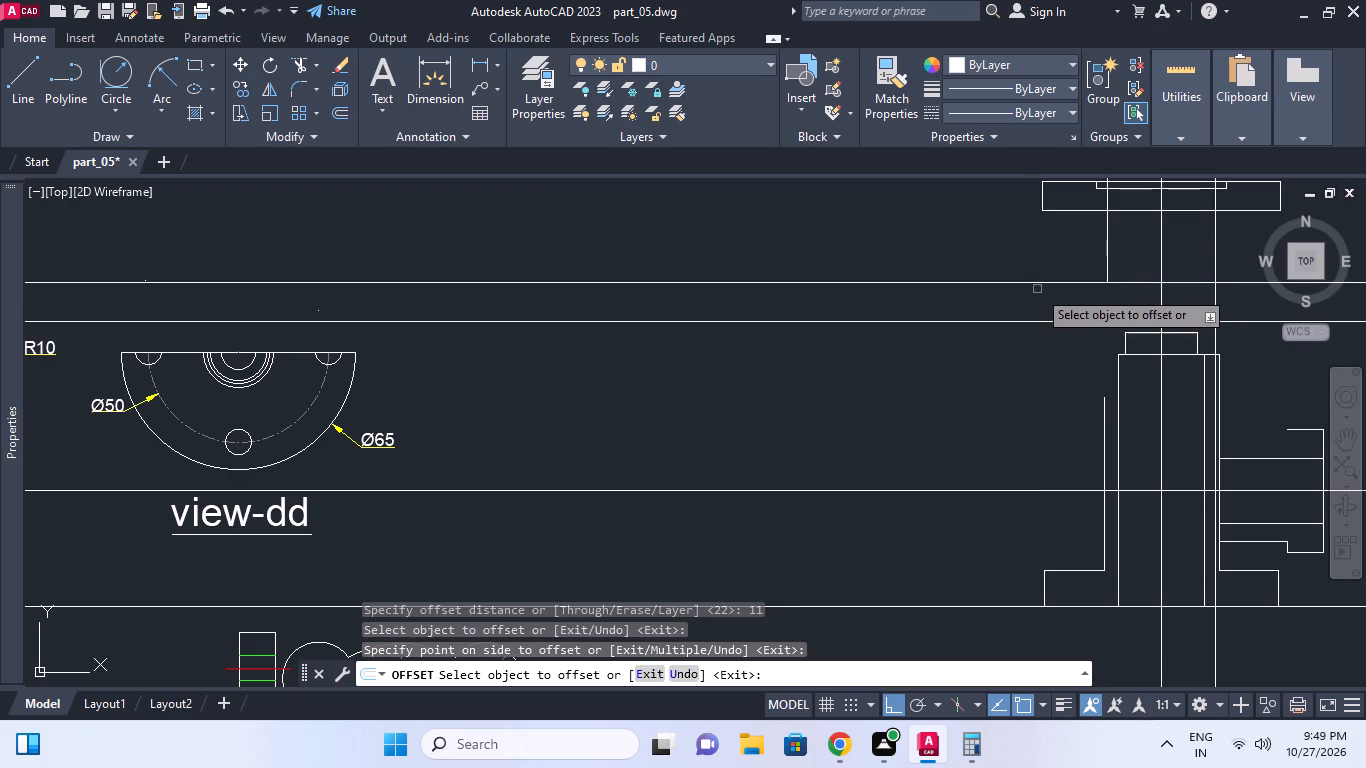
{"action": "left_click", "coordinate": [1037, 289]}
{"action": "left_click", "coordinate": [1037, 252]}
{"action": "left_click", "coordinate": [1041, 279]}
{"action": "left_click", "coordinate": [1044, 262]}
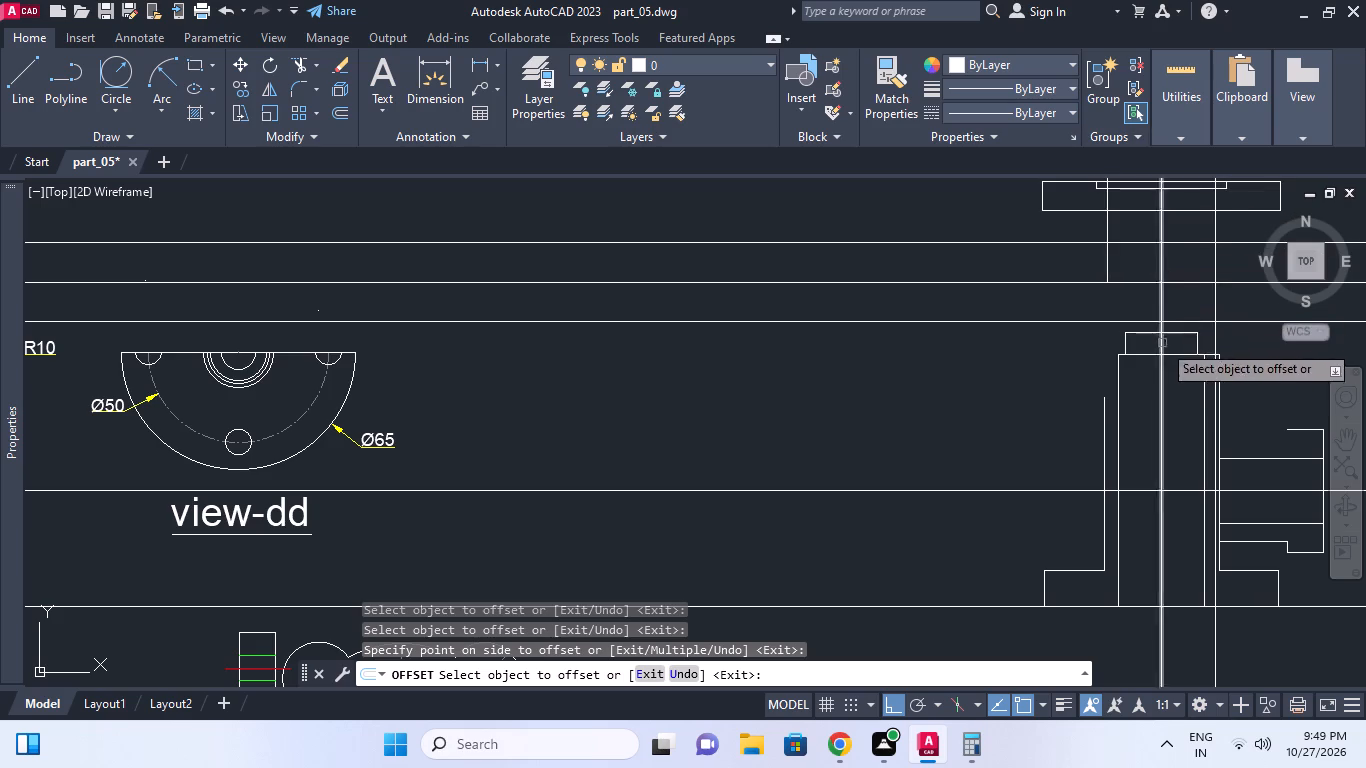
{"action": "middle_click_drag", "start_coordinate": [961, 358], "coordinate": [945, 363]}
{"action": "middle_click_drag", "start_coordinate": [1070, 366], "coordinate": [943, 365]}
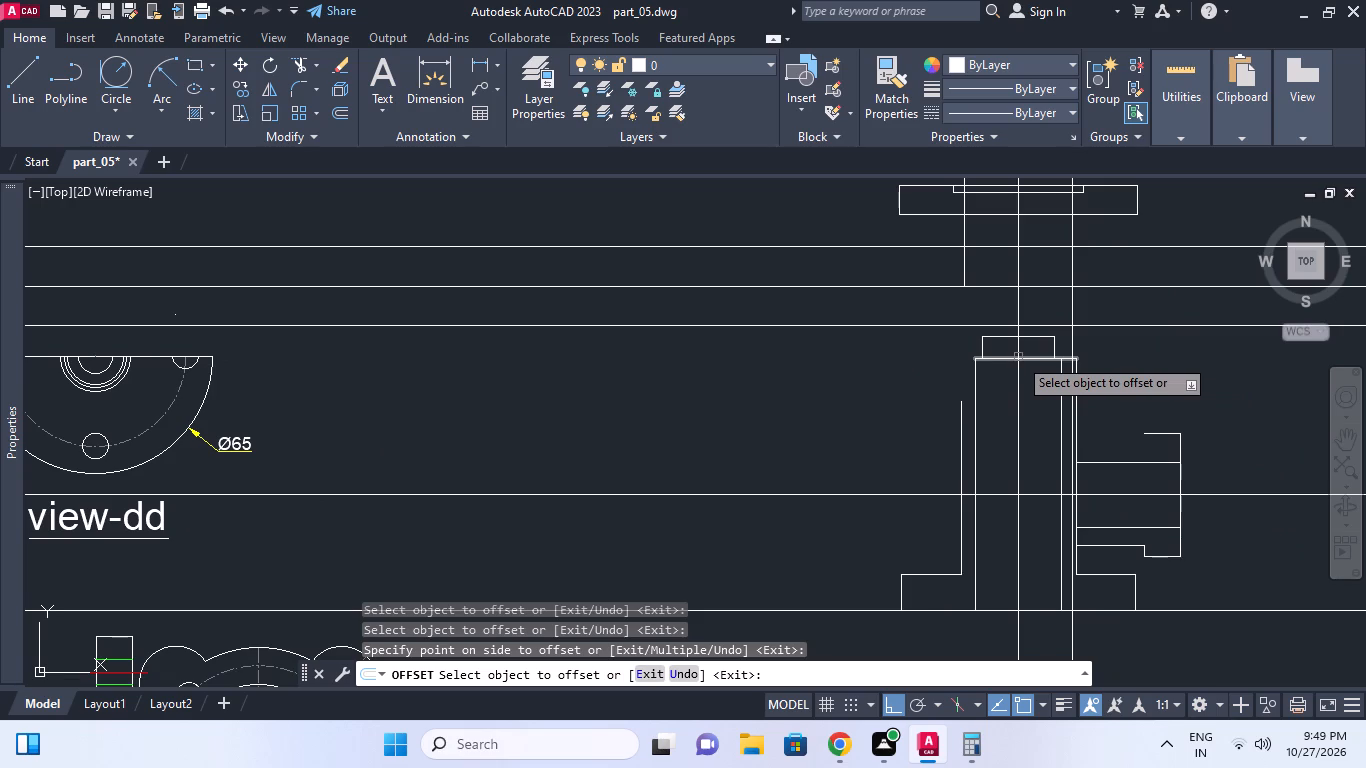
{"action": "key", "text": "Escape"}
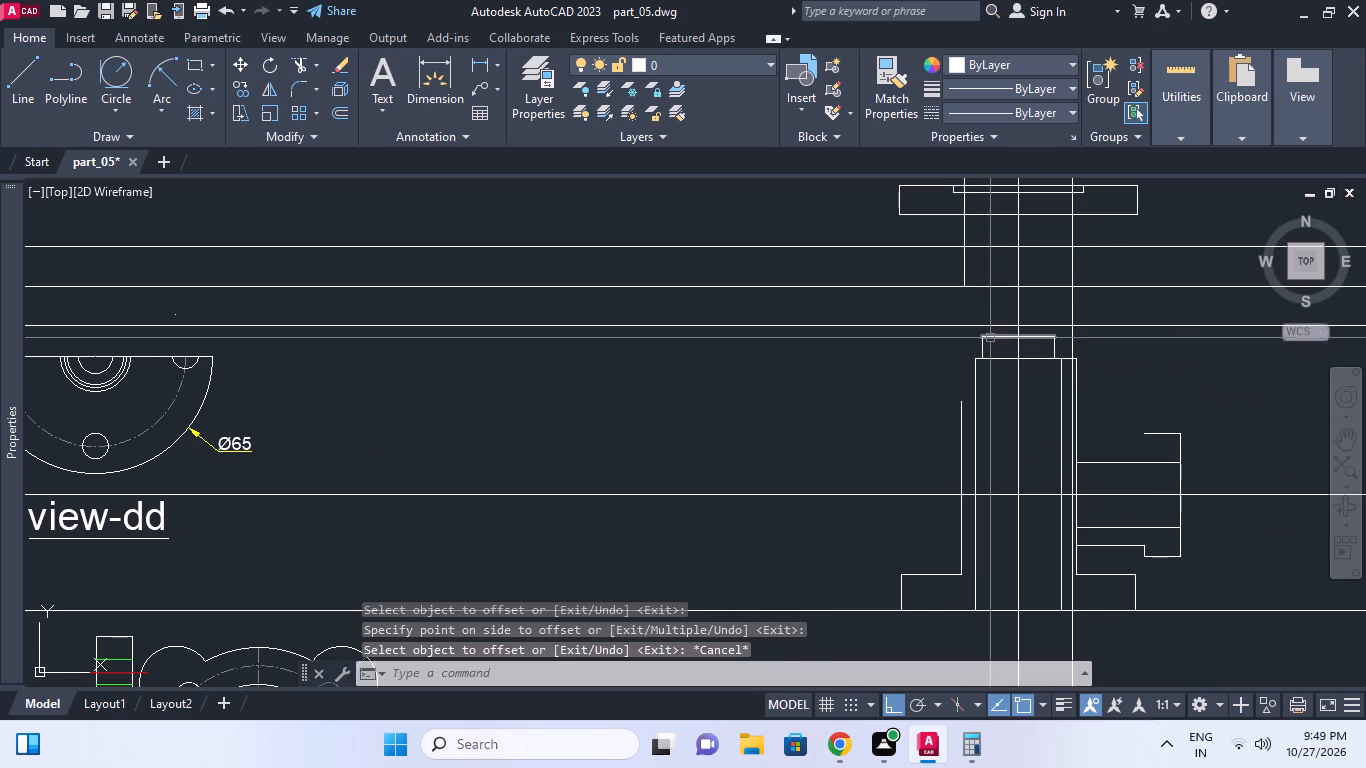
{"action": "key", "text": "Escape"}
Draw a horizontal construction line through the top edge of the boss.
{"action": "type", "text": "xl h"}
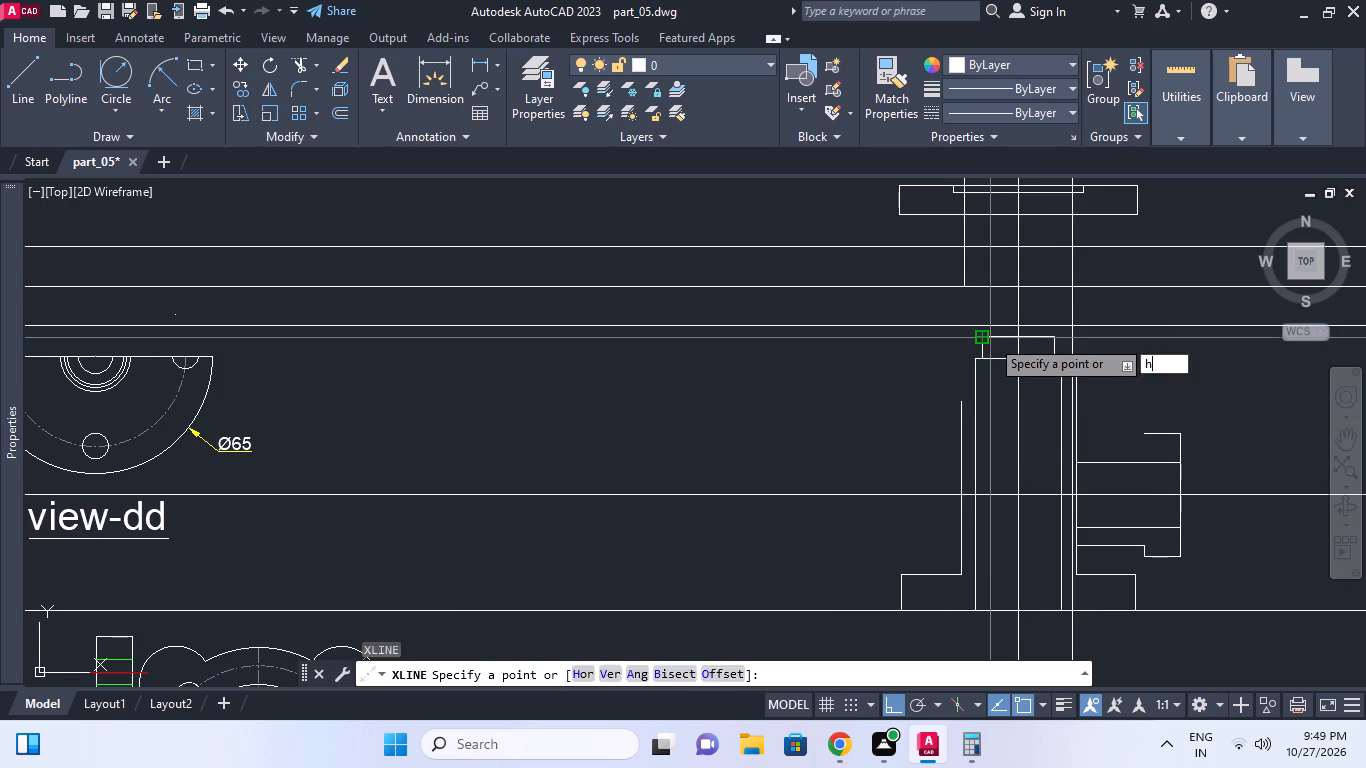
{"action": "key", "text": "space"}
{"action": "left_click", "coordinate": [995, 338]}
{"action": "key", "text": "Escape"}
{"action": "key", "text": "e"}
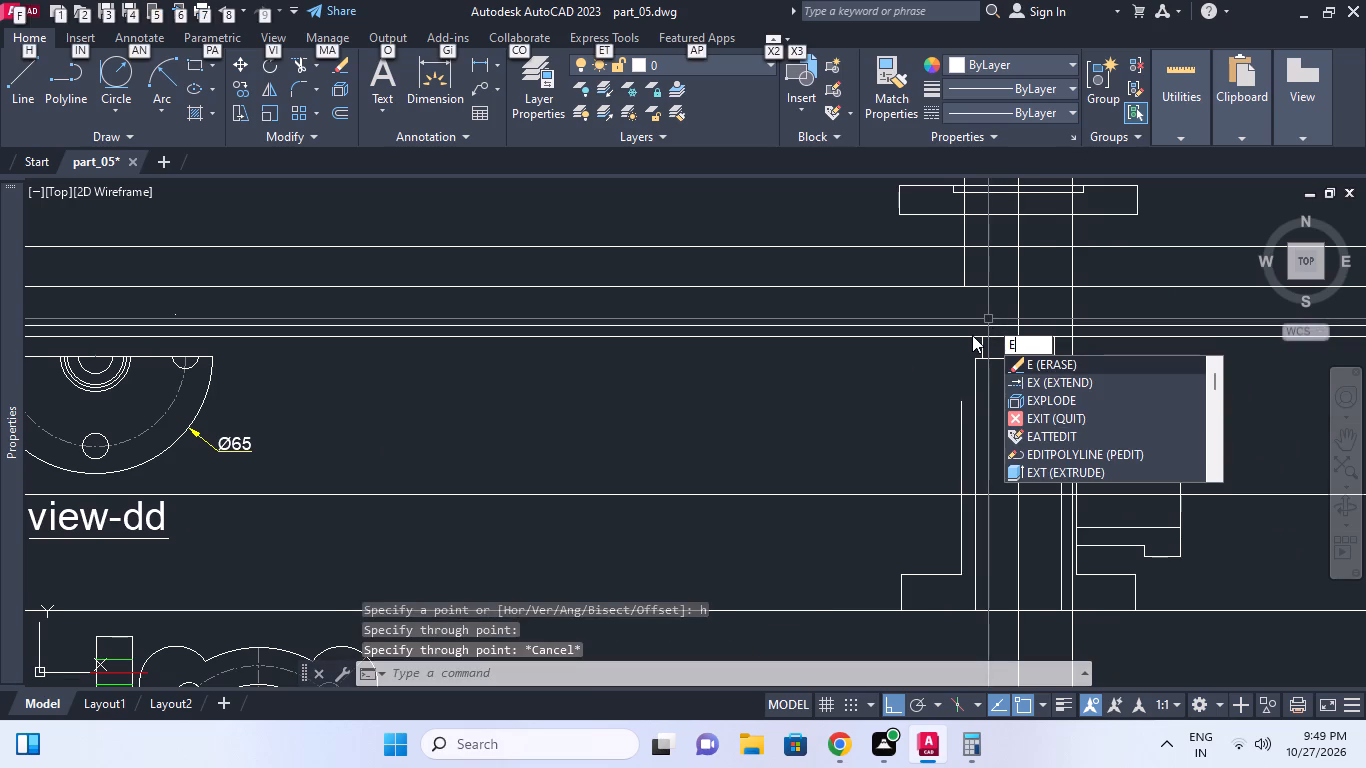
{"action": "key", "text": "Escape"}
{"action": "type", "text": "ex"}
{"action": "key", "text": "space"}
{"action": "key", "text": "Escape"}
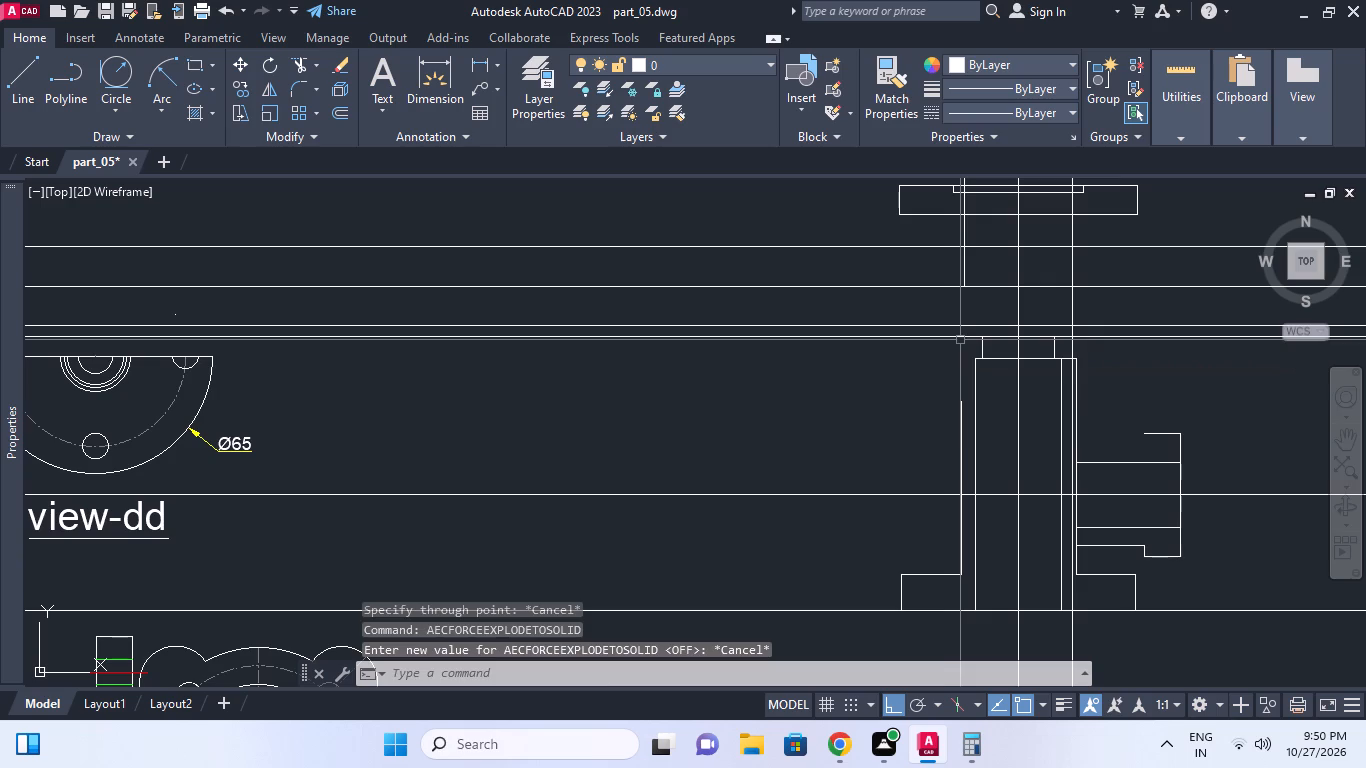
Extend the vertical line left of the centreline down to the construction line at the boss's top edge.
{"action": "type", "text": "ex"}
{"action": "key", "text": "space"}
{"action": "left_click", "coordinate": [959, 337]}
{"action": "key", "text": "space"}
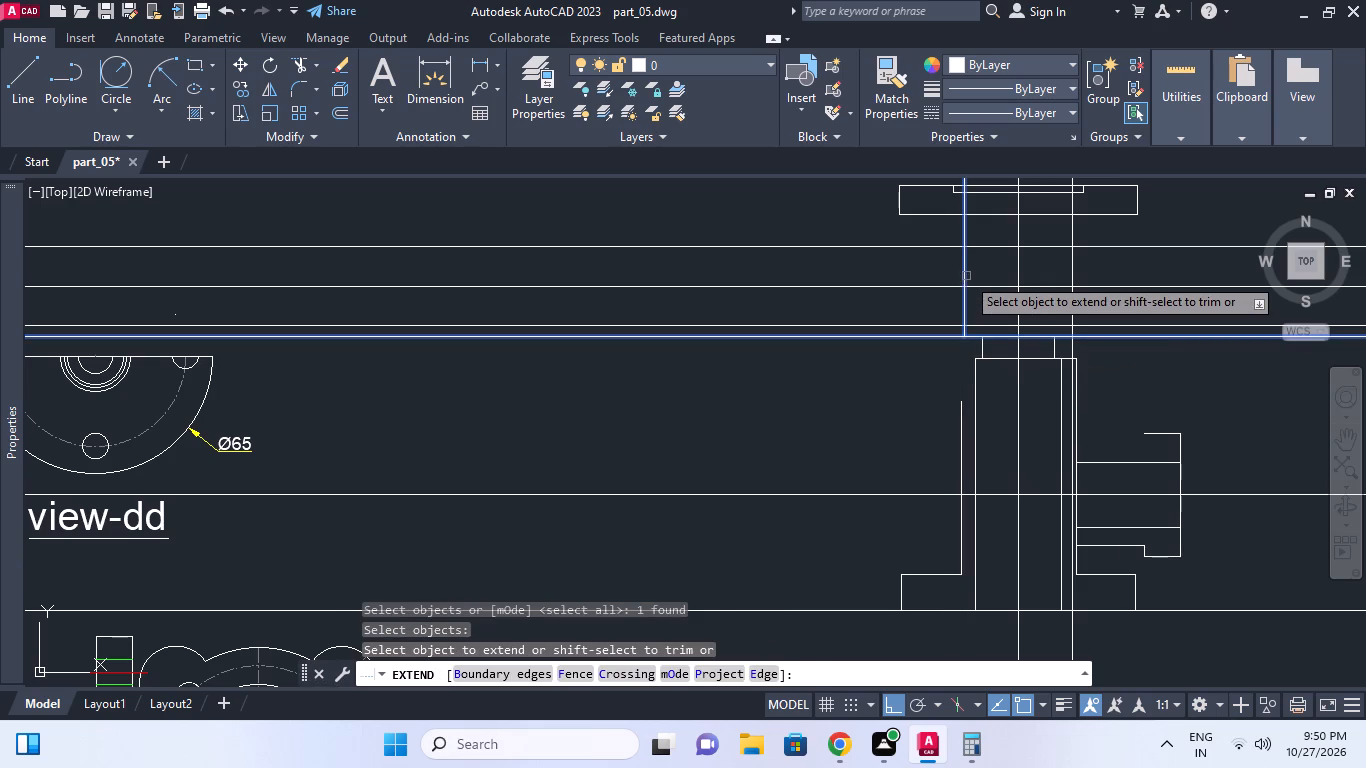
{"action": "left_click", "coordinate": [966, 276]}
{"action": "middle_click_drag", "start_coordinate": [1064, 301], "coordinate": [1056, 336]}
{"action": "scroll", "coordinate": [1088, 321], "scroll_direction": "down", "scroll_amount": 1}
{"action": "middle_click_drag", "start_coordinate": [1088, 323], "coordinate": [1085, 341]}
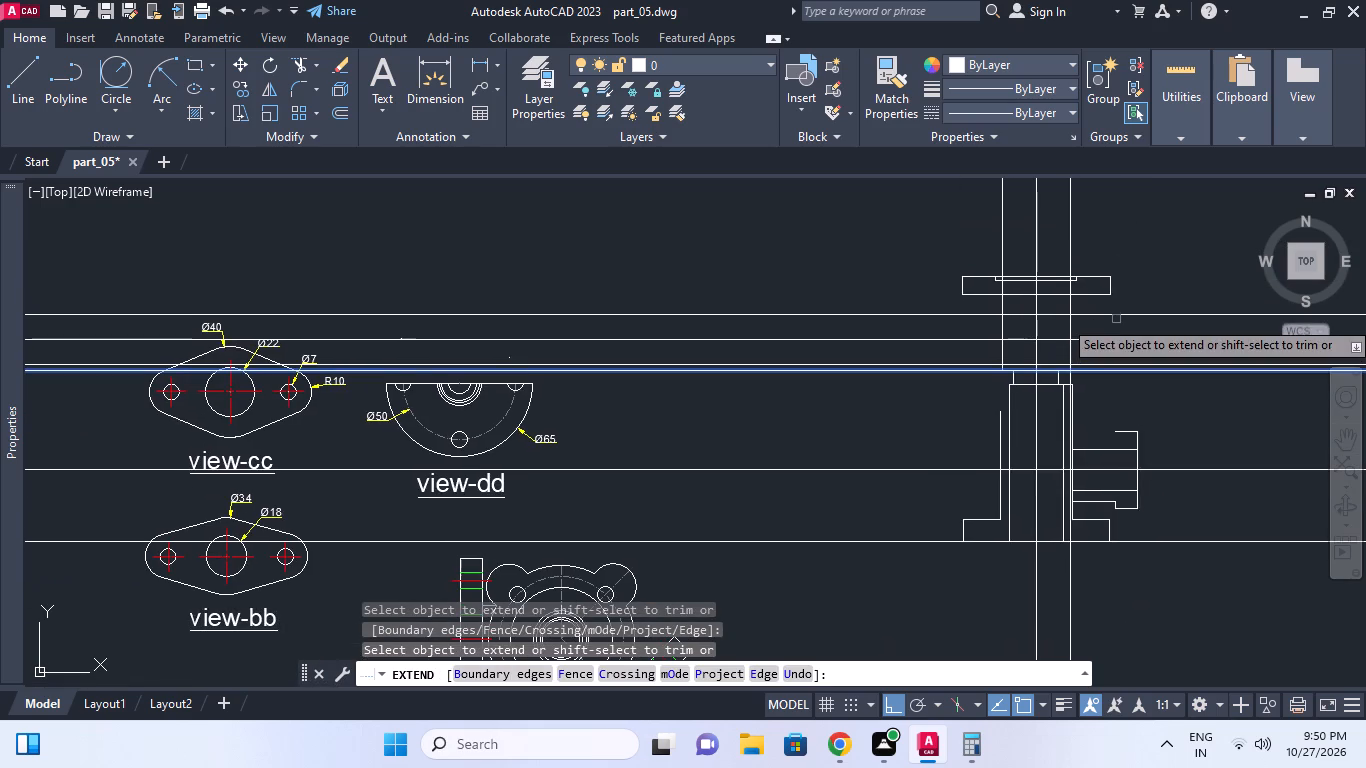
{"action": "scroll", "coordinate": [1088, 362], "scroll_direction": "up", "scroll_amount": 1}
{"action": "scroll", "coordinate": [1088, 362], "scroll_direction": "down", "scroll_amount": 1}
{"action": "middle_click_drag", "start_coordinate": [1086, 376], "coordinate": [1080, 399]}
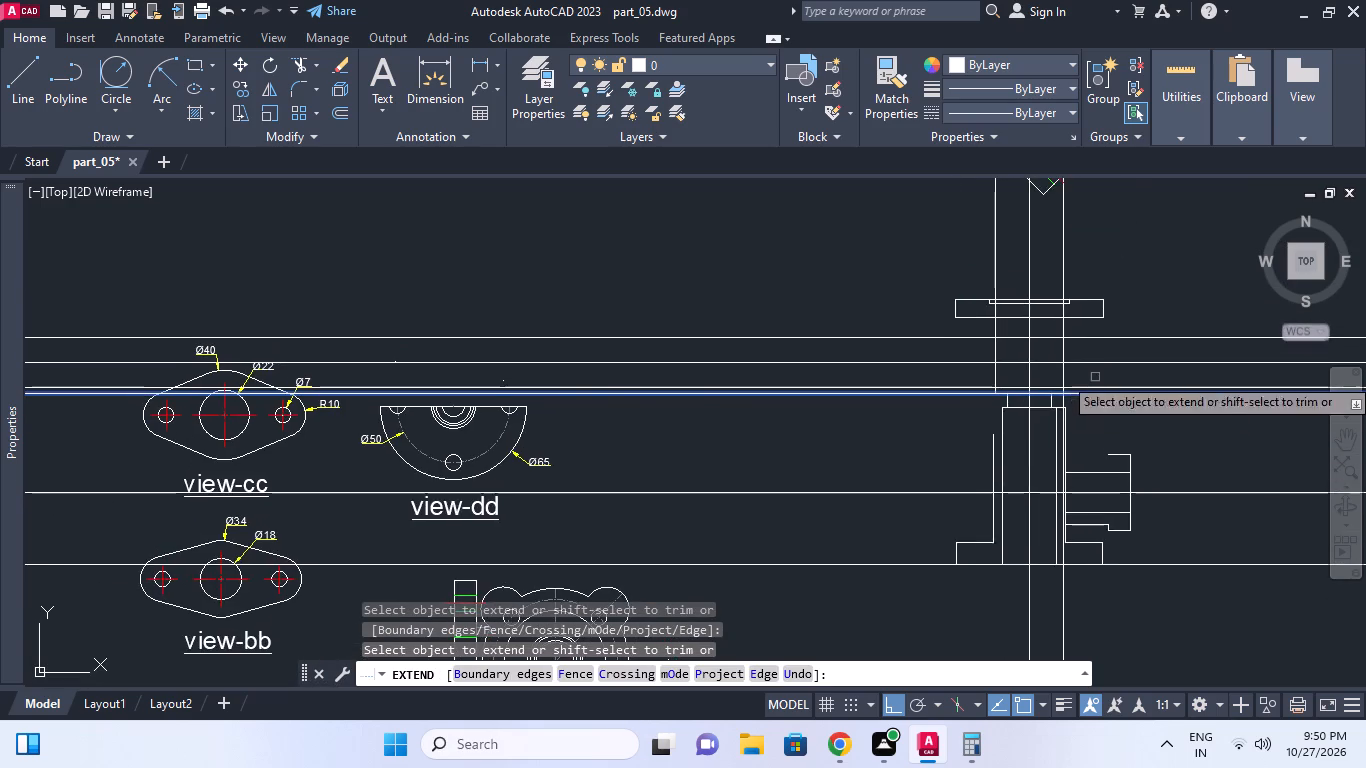
{"action": "scroll", "coordinate": [1095, 376], "scroll_direction": "down", "scroll_amount": 1}
{"action": "middle_click", "coordinate": [1095, 376]}
{"action": "scroll", "coordinate": [1095, 376], "scroll_direction": "up", "scroll_amount": 3}
{"action": "key", "text": "Escape"}
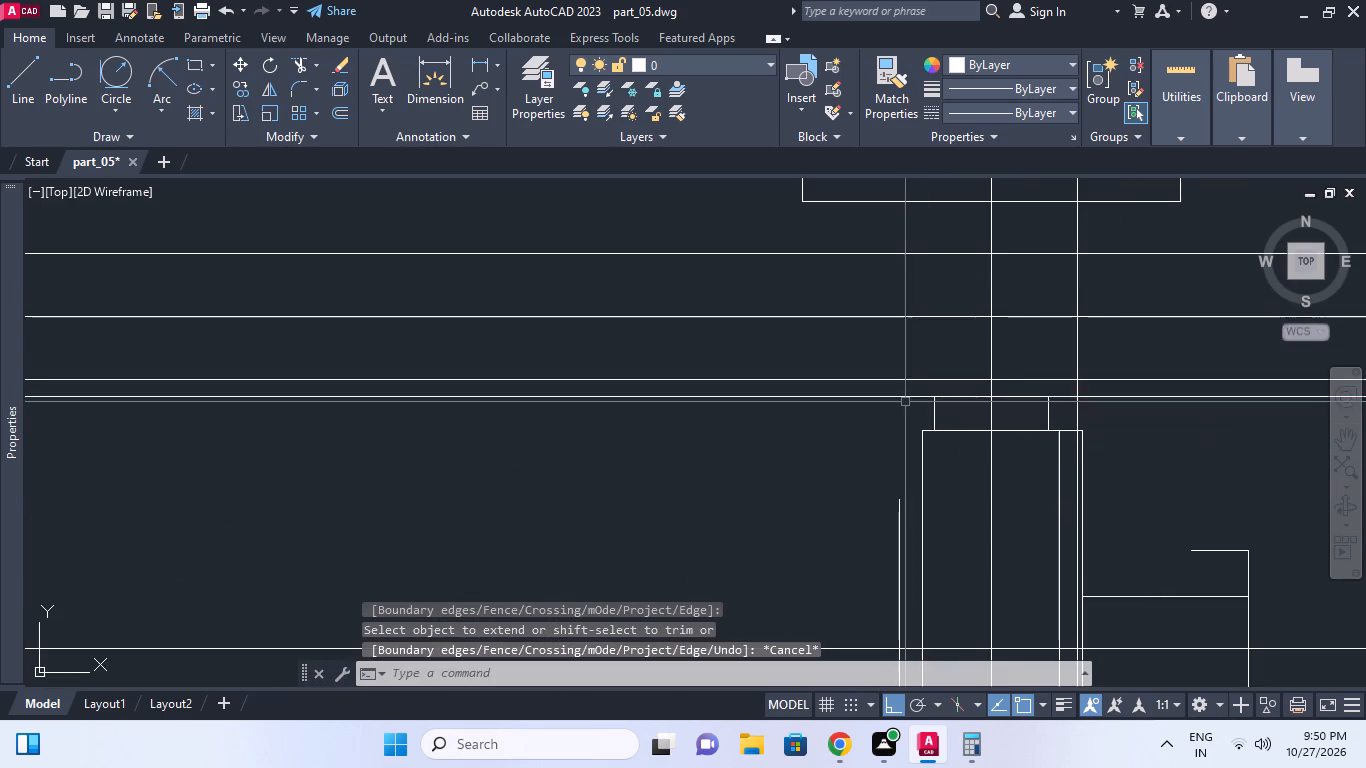
Erase the horizontal construction line at the boss's top edge.
{"action": "left_click", "coordinate": [896, 398]}
{"action": "key", "text": "e"}
{"action": "key", "text": "space"}
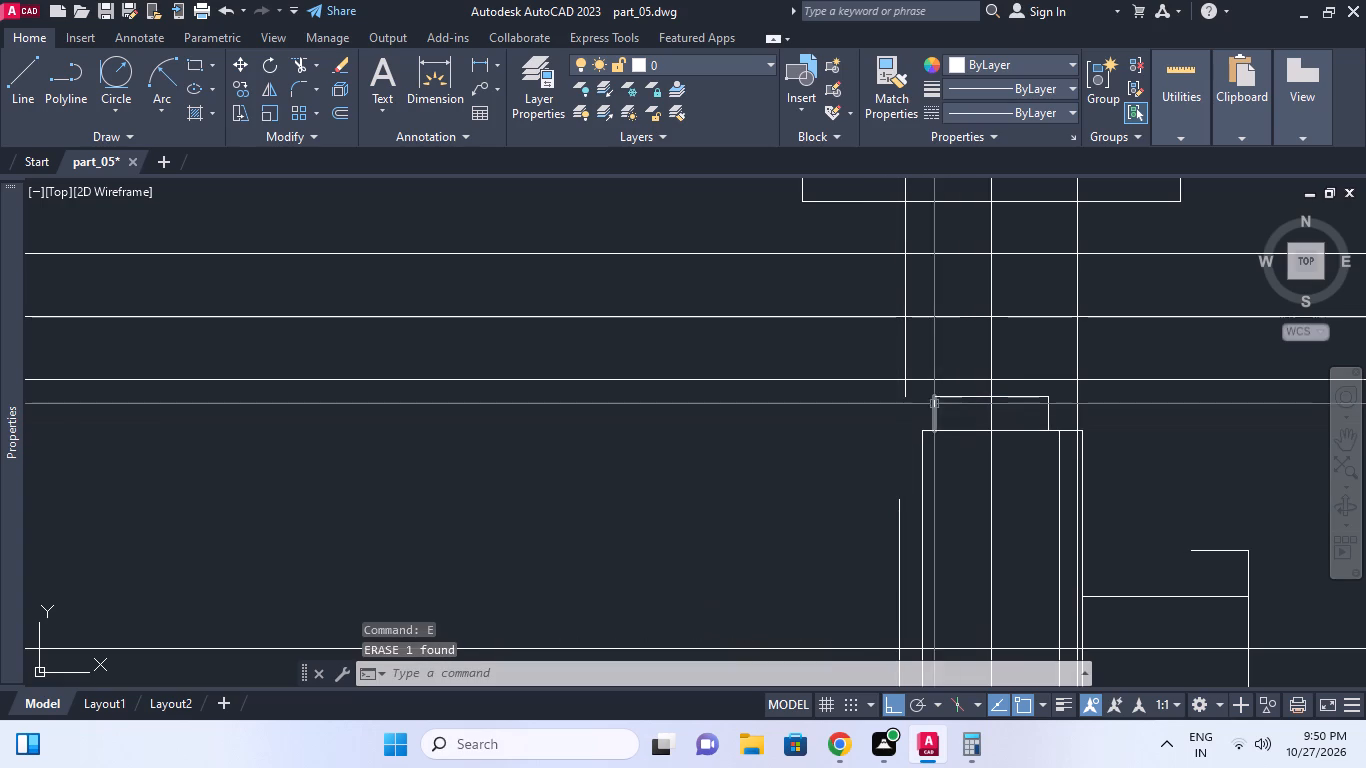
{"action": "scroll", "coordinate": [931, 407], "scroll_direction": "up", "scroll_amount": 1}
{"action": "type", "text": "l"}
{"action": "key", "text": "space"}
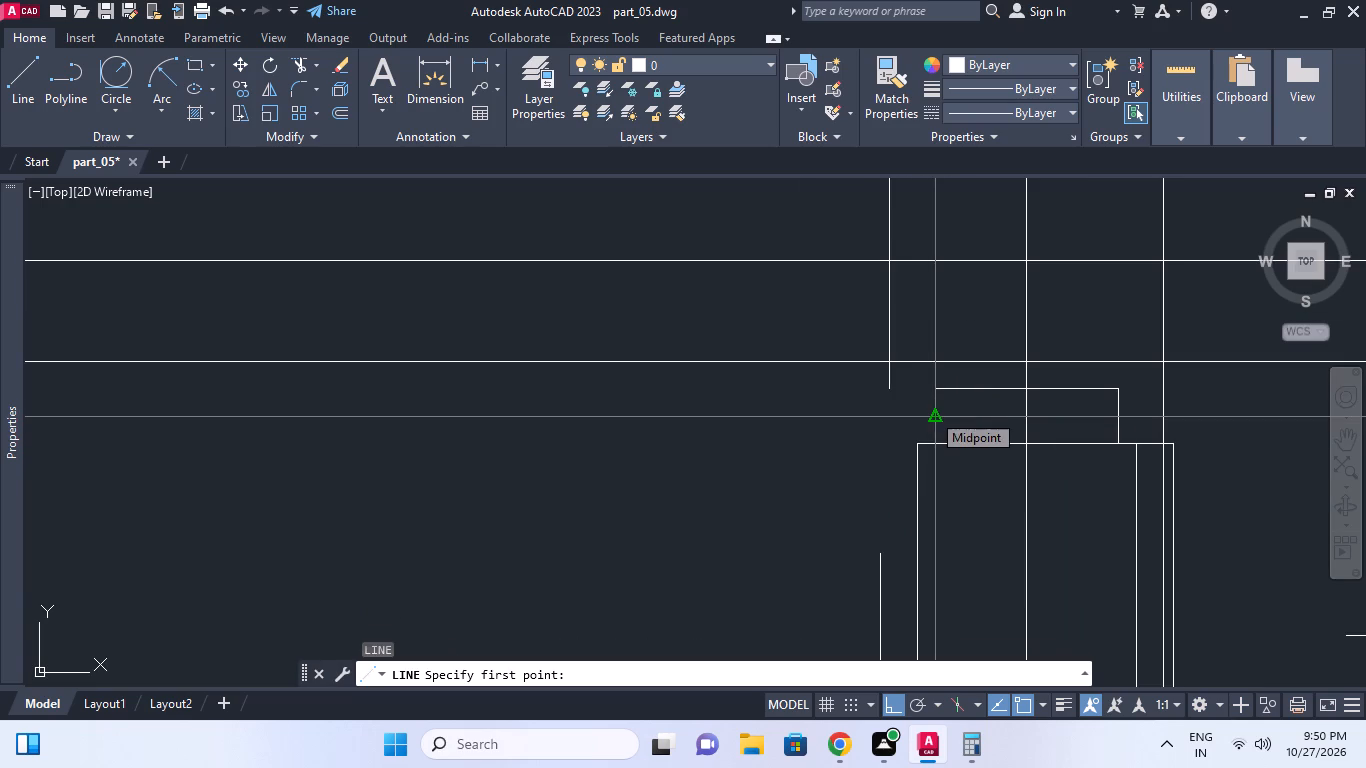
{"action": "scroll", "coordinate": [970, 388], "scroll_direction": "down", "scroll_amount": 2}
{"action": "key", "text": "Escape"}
Offset the vertical centreline by 45 to the left.
{"action": "scroll", "coordinate": [1013, 385], "scroll_direction": "down", "scroll_amount": 1}
{"action": "middle_click_drag", "start_coordinate": [1013, 386], "coordinate": [1016, 396]}
{"action": "scroll", "coordinate": [955, 408], "scroll_direction": "up", "scroll_amount": 1}
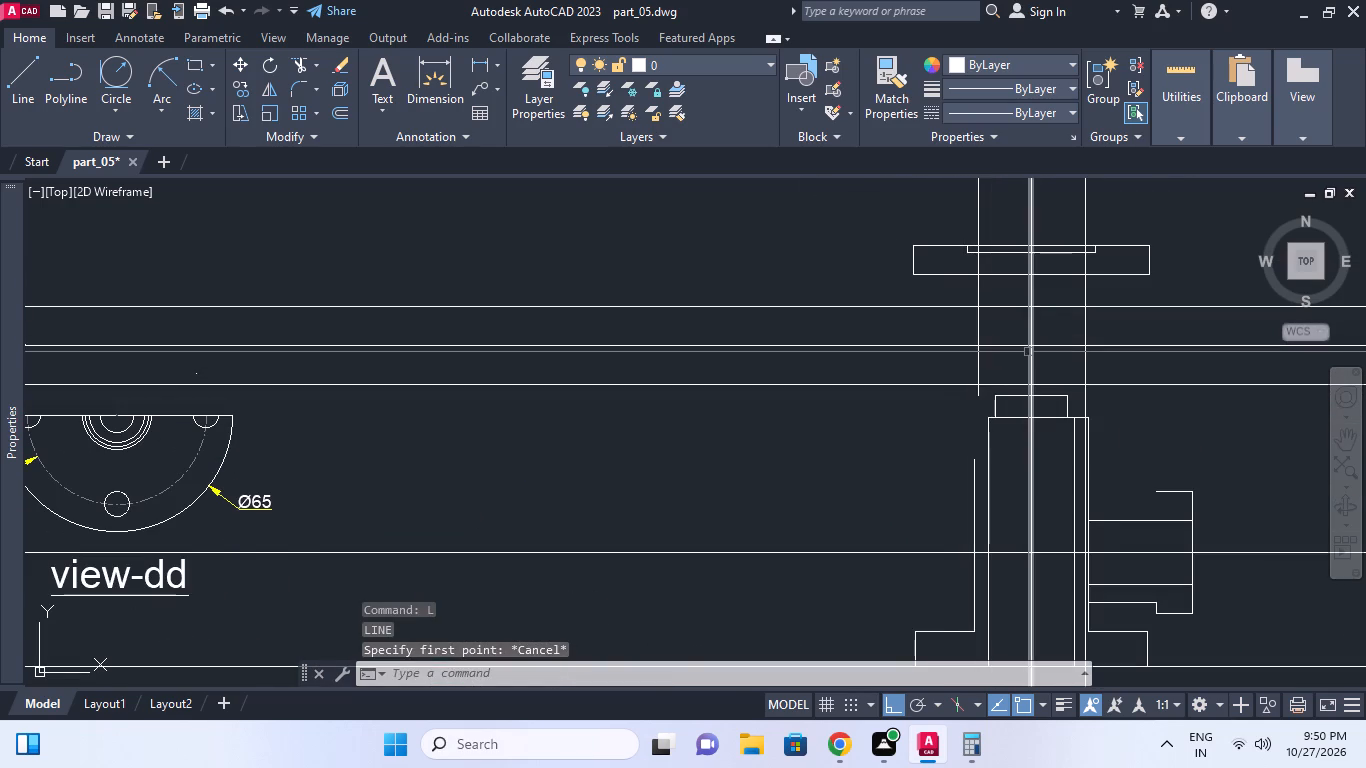
{"action": "scroll", "coordinate": [1028, 352], "scroll_direction": "down", "scroll_amount": 1}
{"action": "key", "text": "Escape"}
{"action": "type", "text": "o"}
{"action": "key", "text": "space"}
{"action": "type", "text": "45"}
{"action": "key", "text": "Return"}
{"action": "left_click", "coordinate": [1028, 261]}
{"action": "left_click", "coordinate": [994, 247]}
{"action": "key", "text": "Escape"}
{"action": "middle_click", "coordinate": [934, 345]}
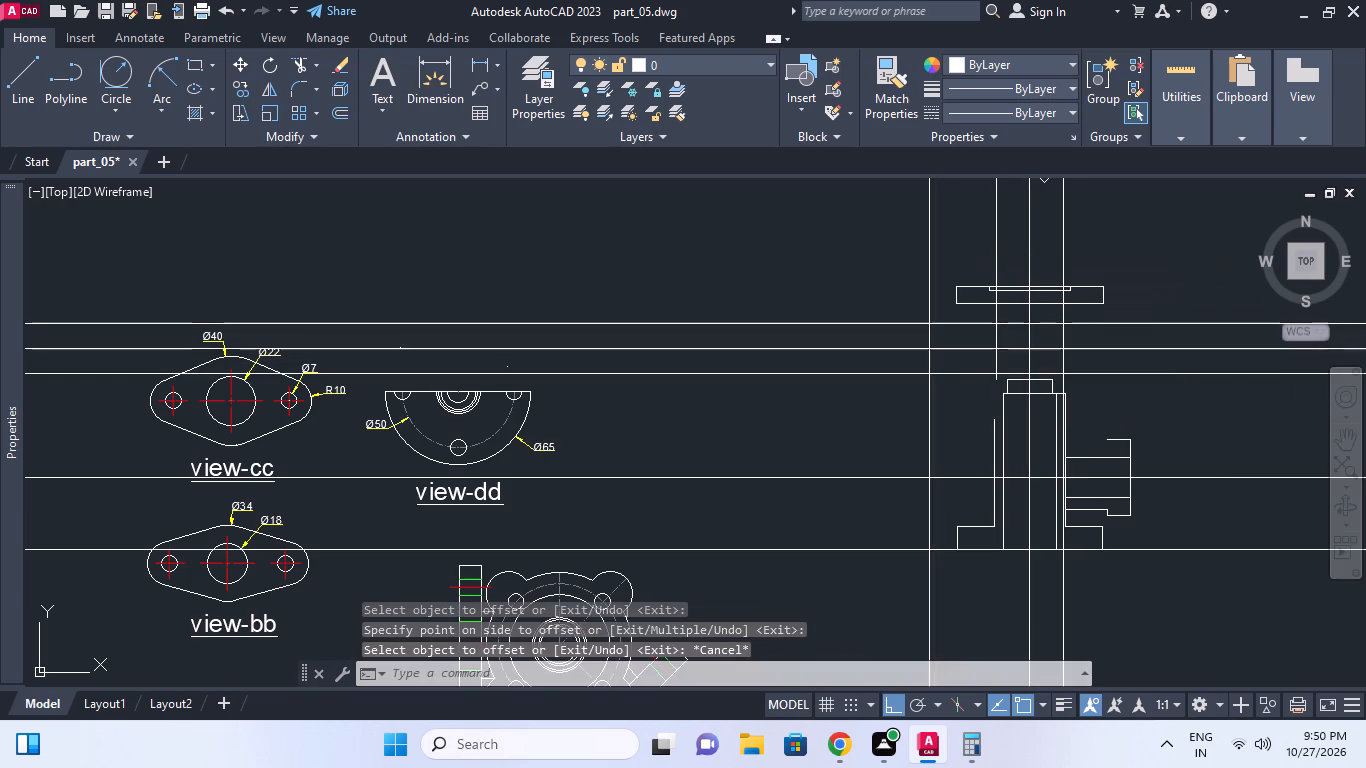
Trim the branch's upper and lower lines to the left of the vertical line 45 from the centreline.
{"action": "type", "text": "tr"}
{"action": "key", "text": "space"}
{"action": "left_click", "coordinate": [930, 304]}
{"action": "key", "text": "space"}
{"action": "left_click", "coordinate": [903, 316]}
{"action": "left_click", "coordinate": [898, 328]}
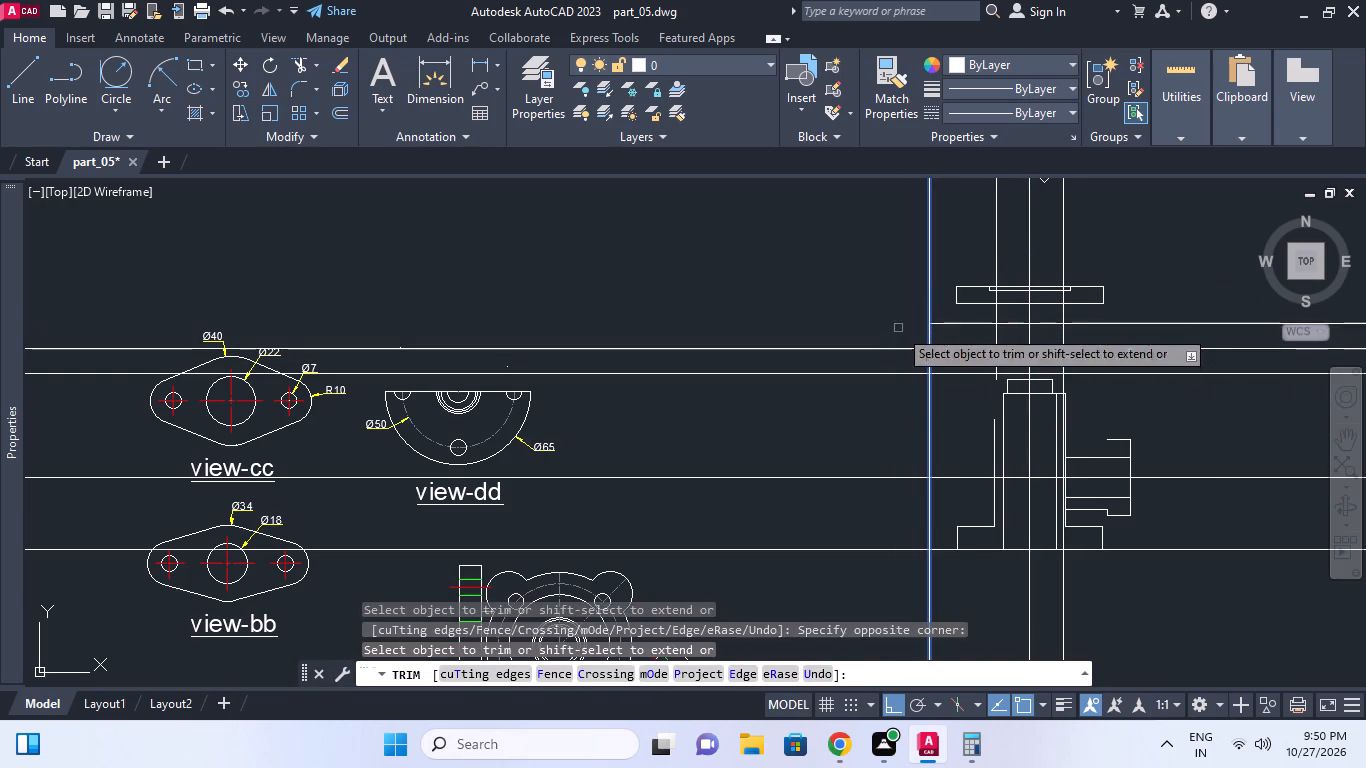
{"action": "left_click", "coordinate": [899, 379]}
{"action": "left_click", "coordinate": [895, 368]}
{"action": "key", "text": "Escape"}
{"action": "middle_click", "coordinate": [938, 374]}
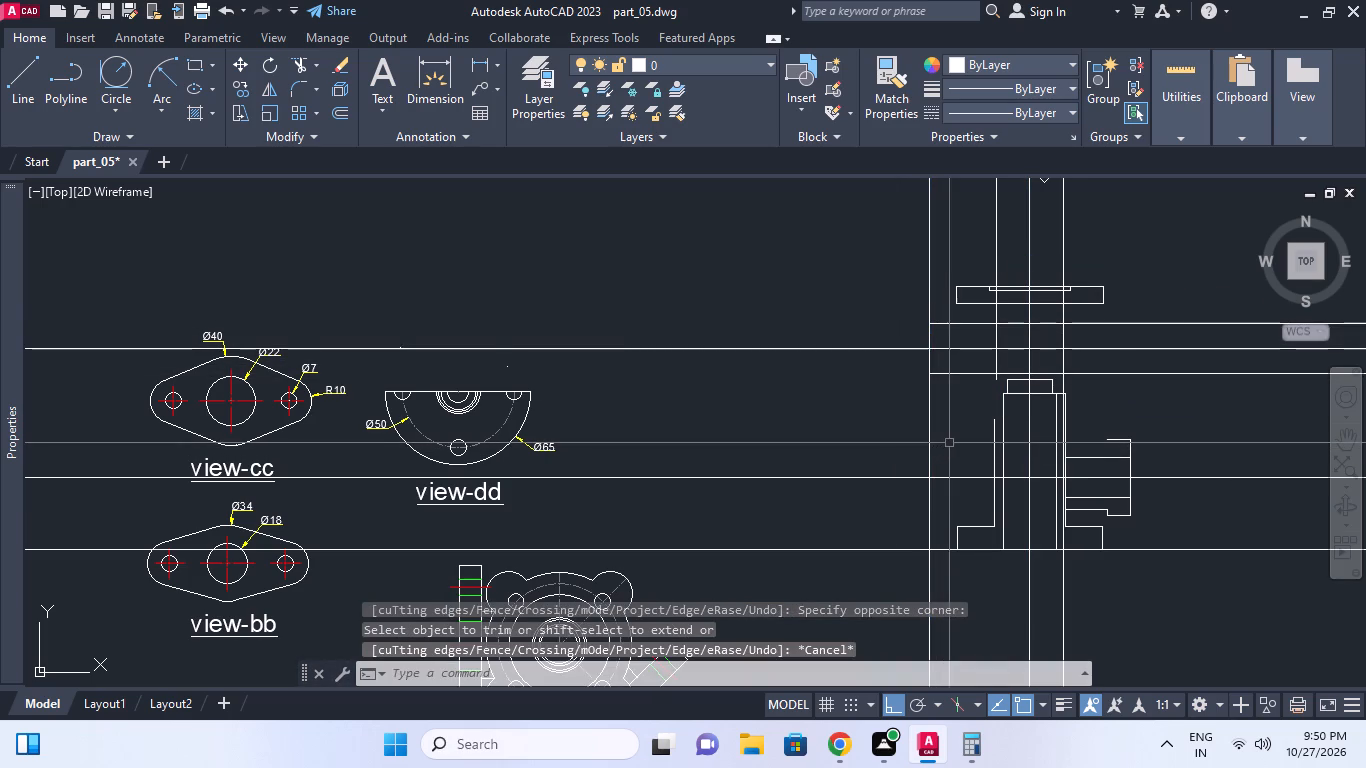
{"action": "key", "text": "Escape"}
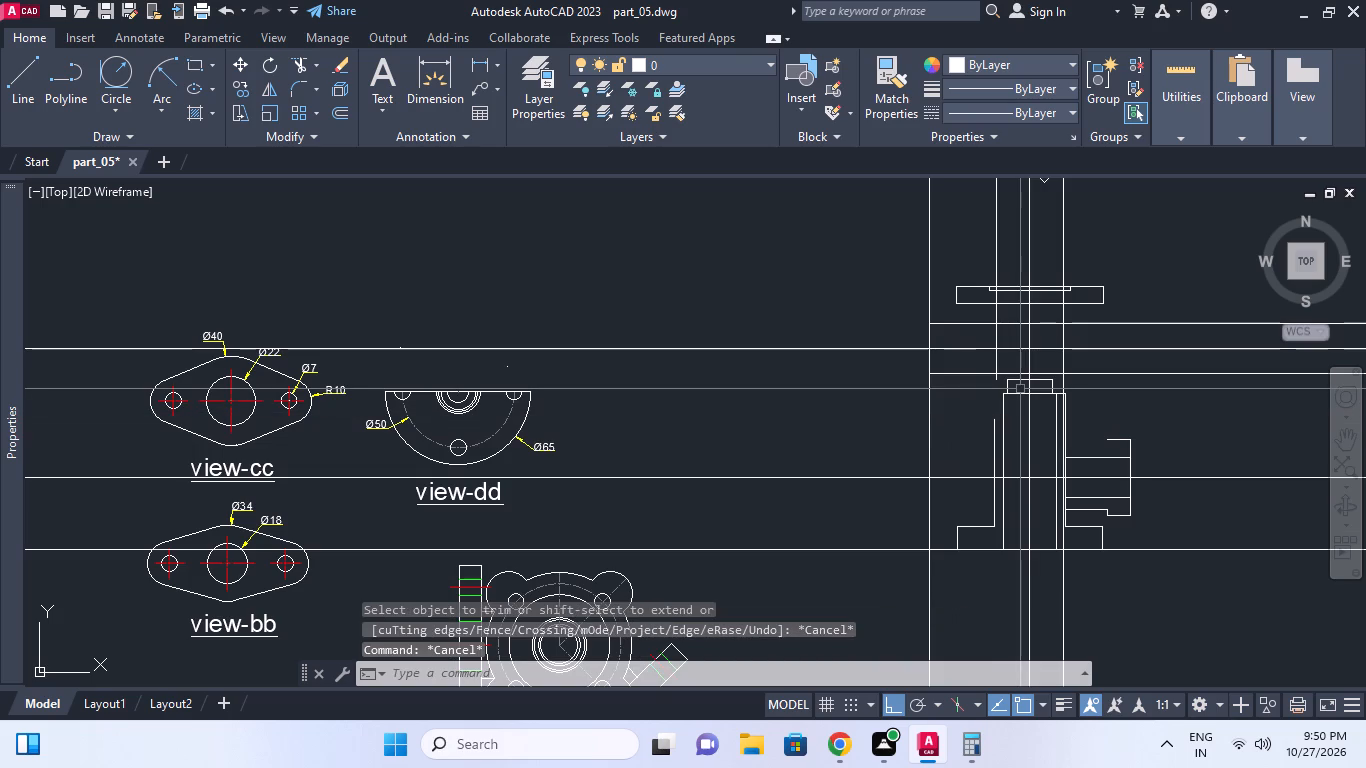
Offset the boss's top edge by 1 downwards.
{"action": "scroll", "coordinate": [1020, 389], "scroll_direction": "up", "scroll_amount": 2}
{"action": "middle_click_drag", "start_coordinate": [1014, 399], "coordinate": [1003, 440]}
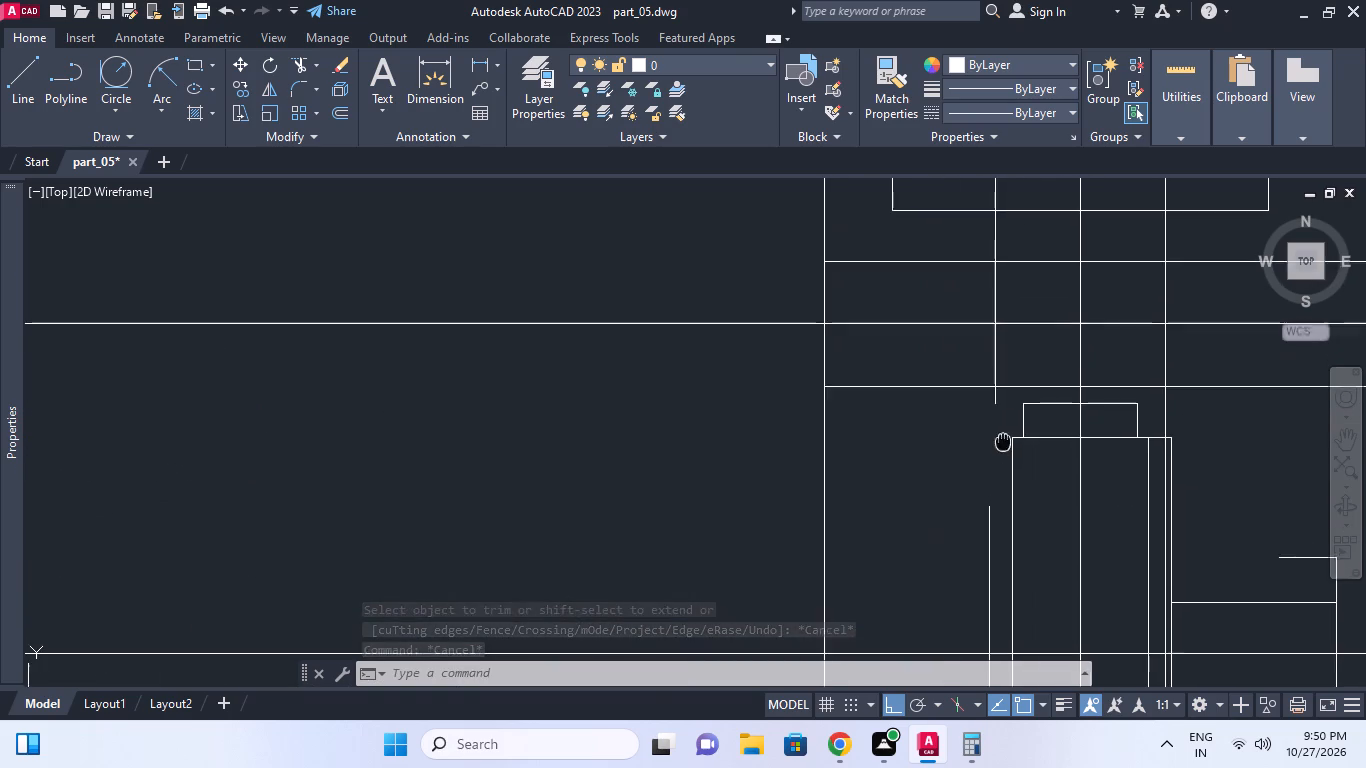
{"action": "middle_click_drag", "start_coordinate": [1003, 440], "coordinate": [1001, 435]}
{"action": "middle_click", "coordinate": [996, 415]}
{"action": "key", "text": "Escape"}
{"action": "middle_click", "coordinate": [1004, 422]}
{"action": "key", "text": "o"}
{"action": "key", "text": "space"}
{"action": "key", "text": "1"}
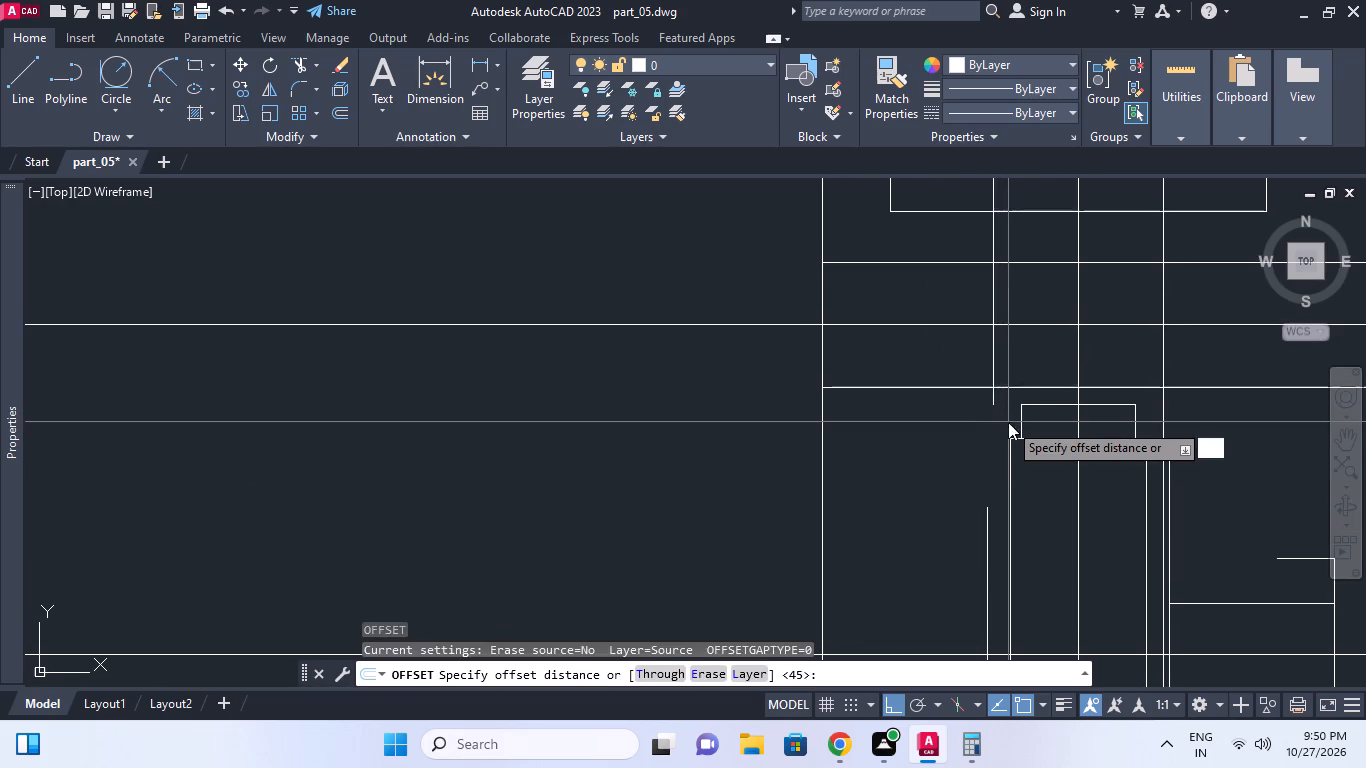
{"action": "key", "text": "space"}
{"action": "left_click", "coordinate": [1028, 404]}
{"action": "left_click", "coordinate": [1029, 426]}
{"action": "key", "text": "Escape"}
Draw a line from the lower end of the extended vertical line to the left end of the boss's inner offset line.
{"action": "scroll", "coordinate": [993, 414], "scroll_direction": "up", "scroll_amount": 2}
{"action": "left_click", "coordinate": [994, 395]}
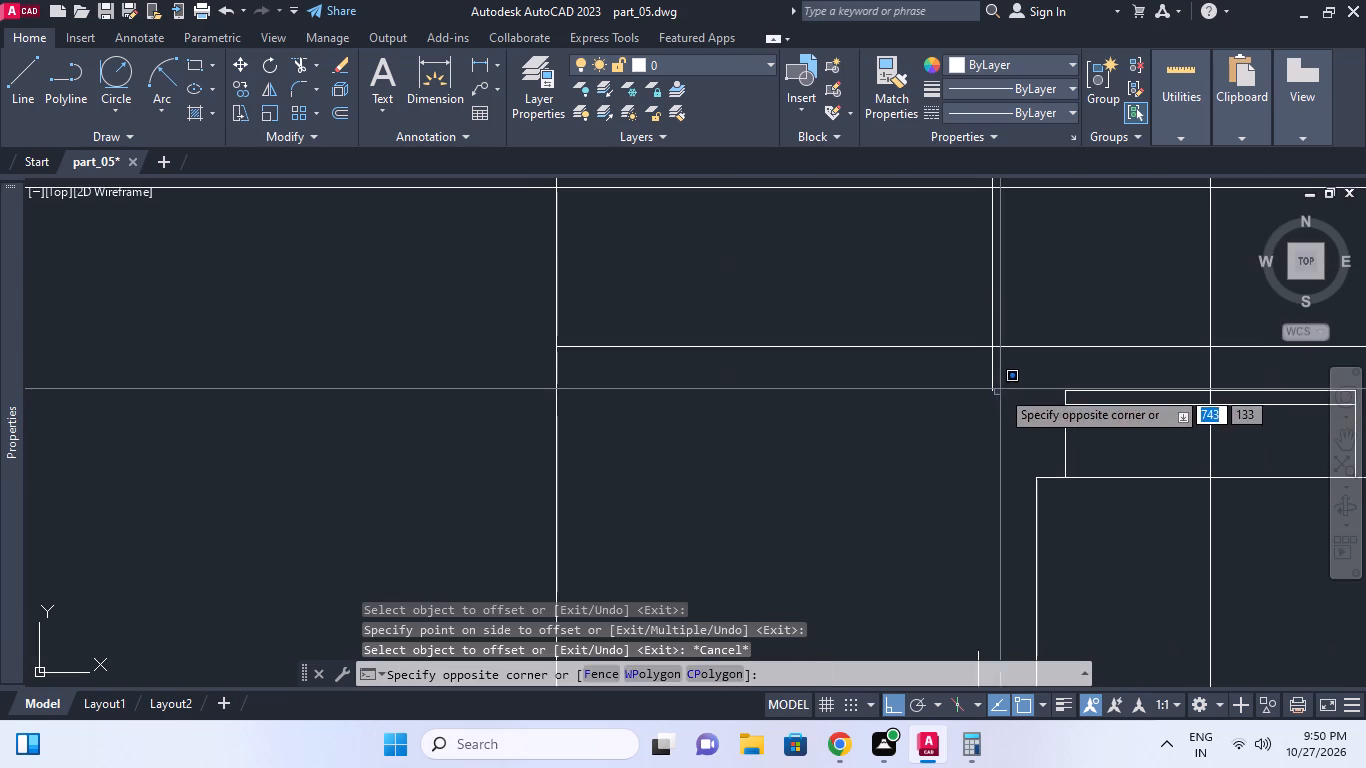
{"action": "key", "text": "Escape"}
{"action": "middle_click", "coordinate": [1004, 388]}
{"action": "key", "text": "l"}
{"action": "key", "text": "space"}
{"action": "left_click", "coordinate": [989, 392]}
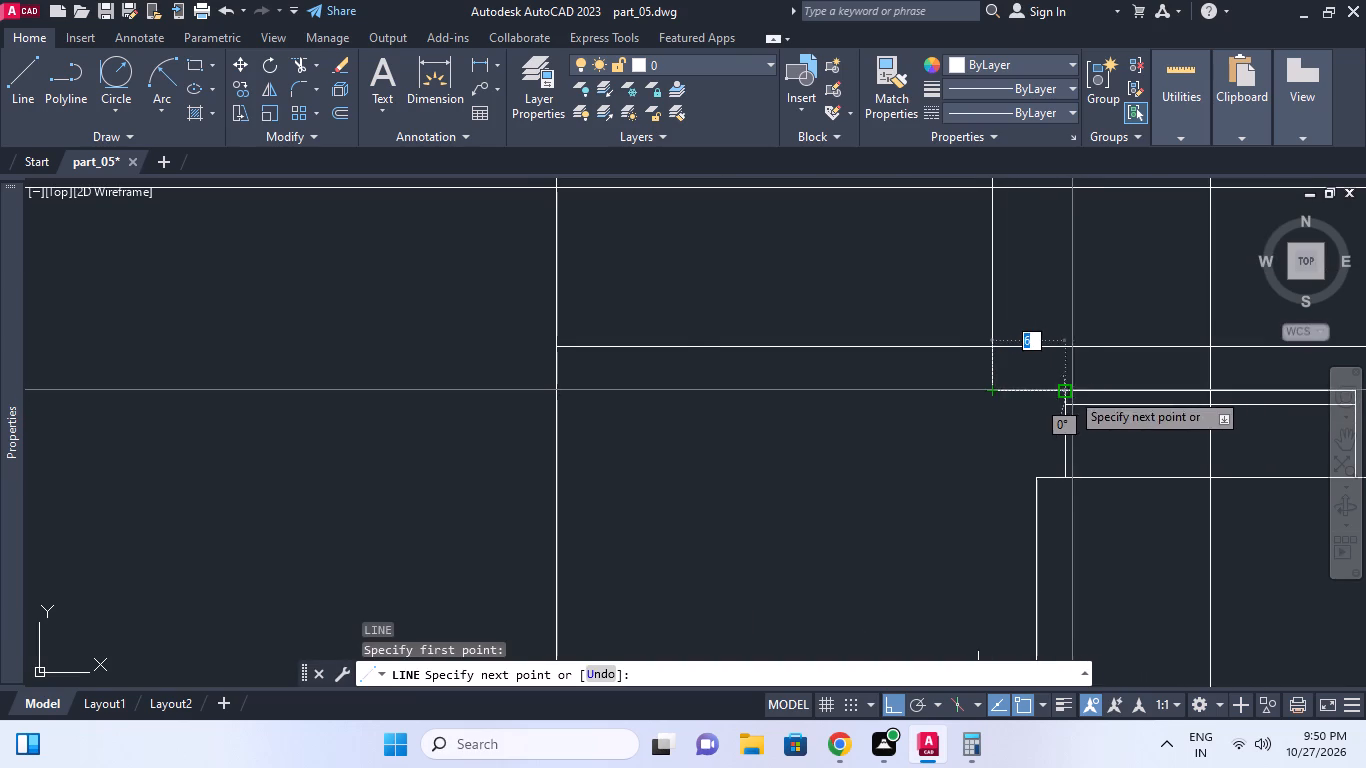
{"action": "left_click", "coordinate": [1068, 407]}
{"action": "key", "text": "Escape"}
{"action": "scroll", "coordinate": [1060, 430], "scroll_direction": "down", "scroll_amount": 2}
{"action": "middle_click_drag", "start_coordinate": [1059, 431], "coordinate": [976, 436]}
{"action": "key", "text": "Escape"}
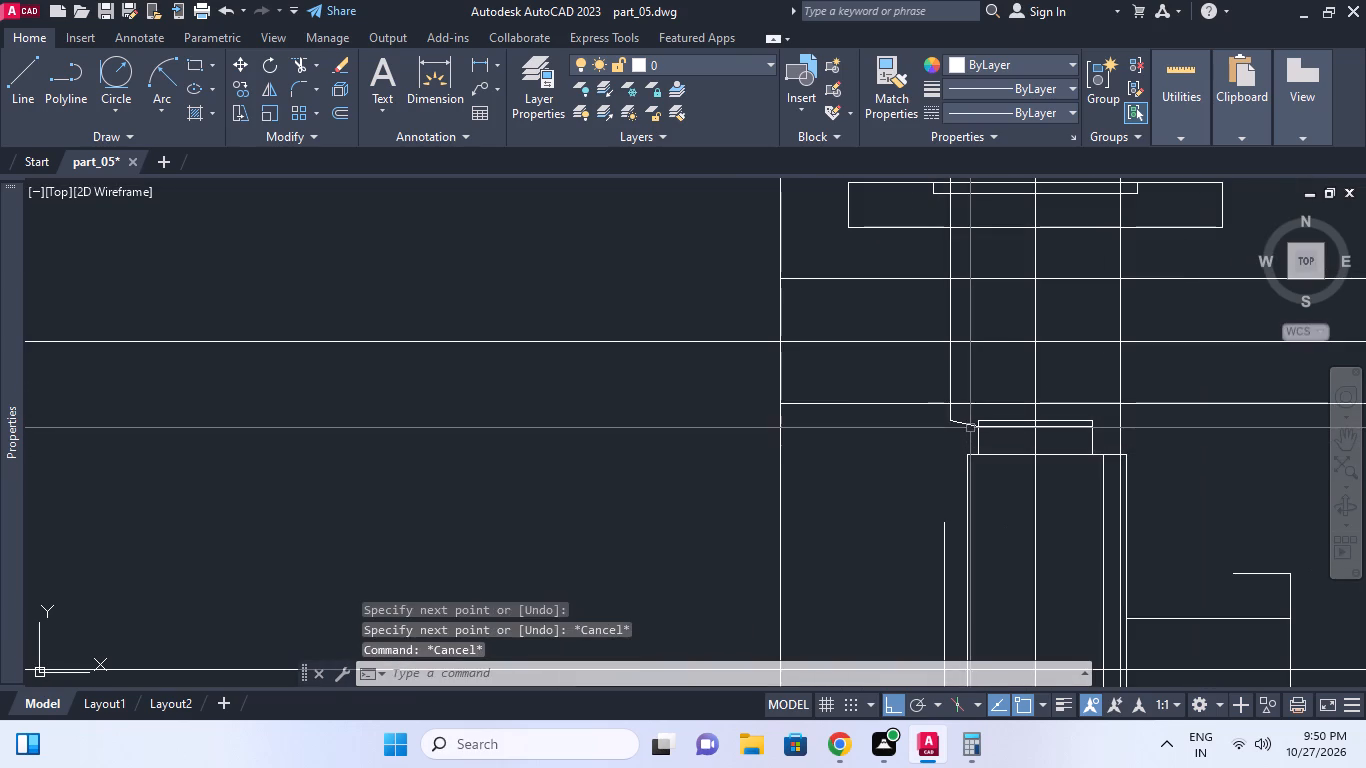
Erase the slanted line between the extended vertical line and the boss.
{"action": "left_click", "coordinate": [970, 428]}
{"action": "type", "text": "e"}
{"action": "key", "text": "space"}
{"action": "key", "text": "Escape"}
Trim the vertical line left of the centreline below the branch's lower line.
{"action": "key", "text": "t"}
{"action": "key", "text": "r"}
{"action": "key", "text": "space"}
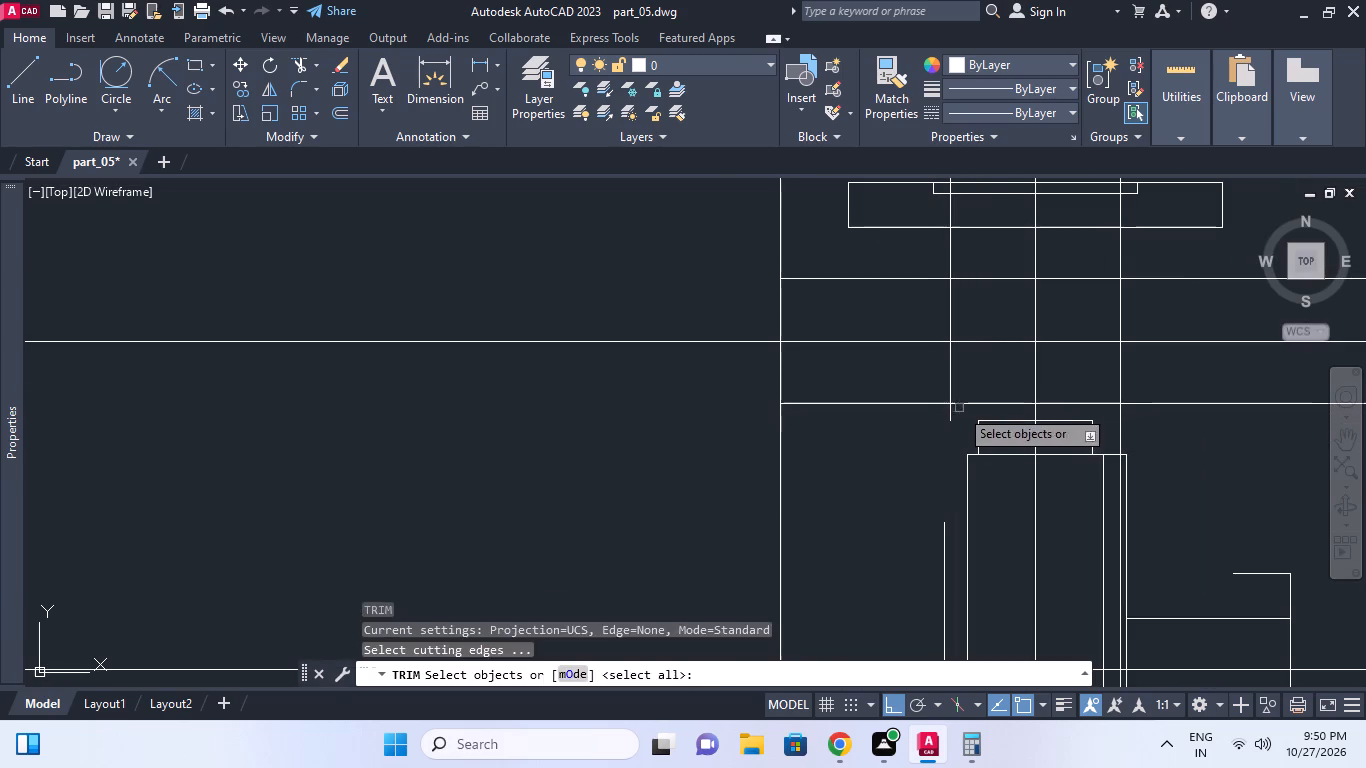
{"action": "left_click", "coordinate": [962, 402]}
{"action": "key", "text": "space"}
{"action": "left_click", "coordinate": [952, 415]}
{"action": "key", "text": "Escape"}
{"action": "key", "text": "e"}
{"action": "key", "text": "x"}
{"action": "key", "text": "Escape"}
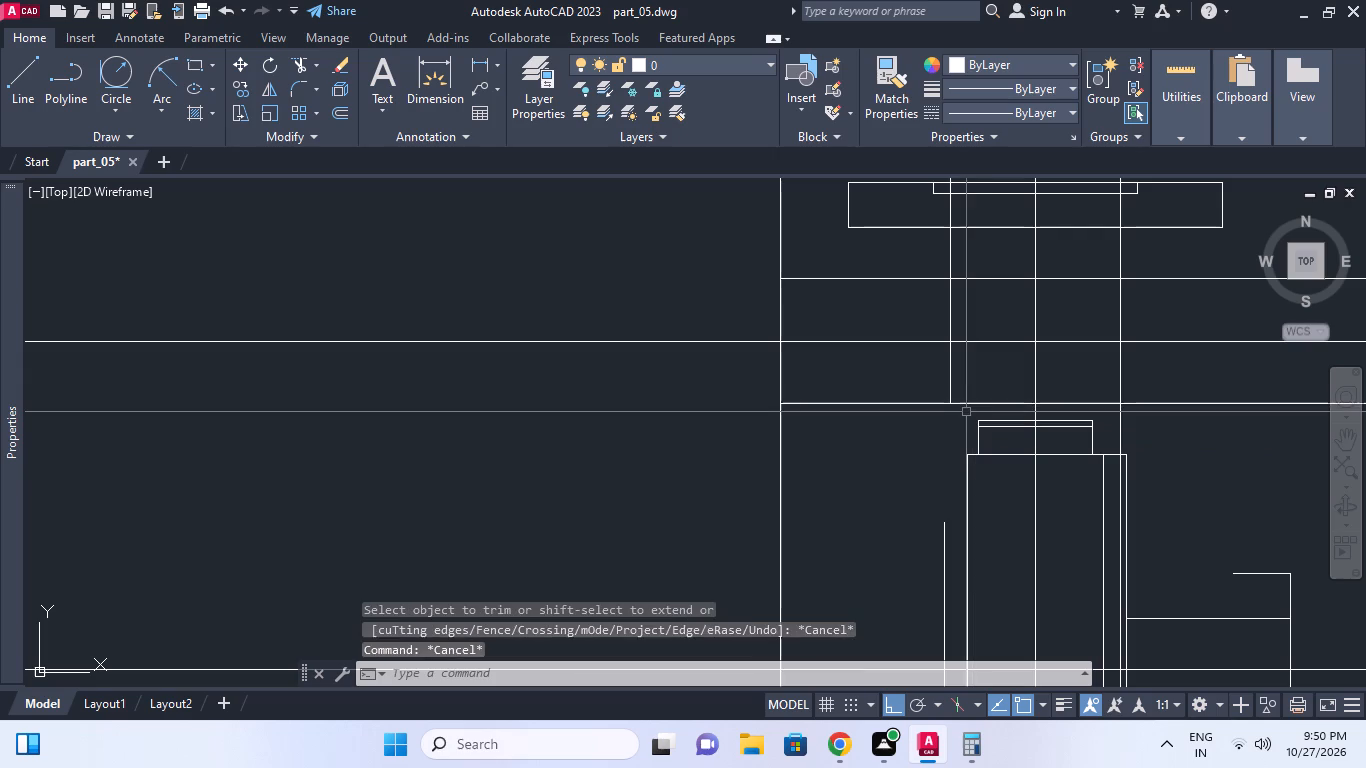
Draw a slanted line from the vertical line's end on the branch's lower line to the boss's top-left corner.
{"action": "key", "text": "l"}
{"action": "key", "text": "space"}
{"action": "left_click", "coordinate": [947, 405]}
{"action": "left_click", "coordinate": [981, 418]}
{"action": "key", "text": "Escape"}
Offset the branch's horizontal centre line by 34/2 both upwards and downwards.
{"action": "scroll", "coordinate": [999, 430], "scroll_direction": "down", "scroll_amount": 1}
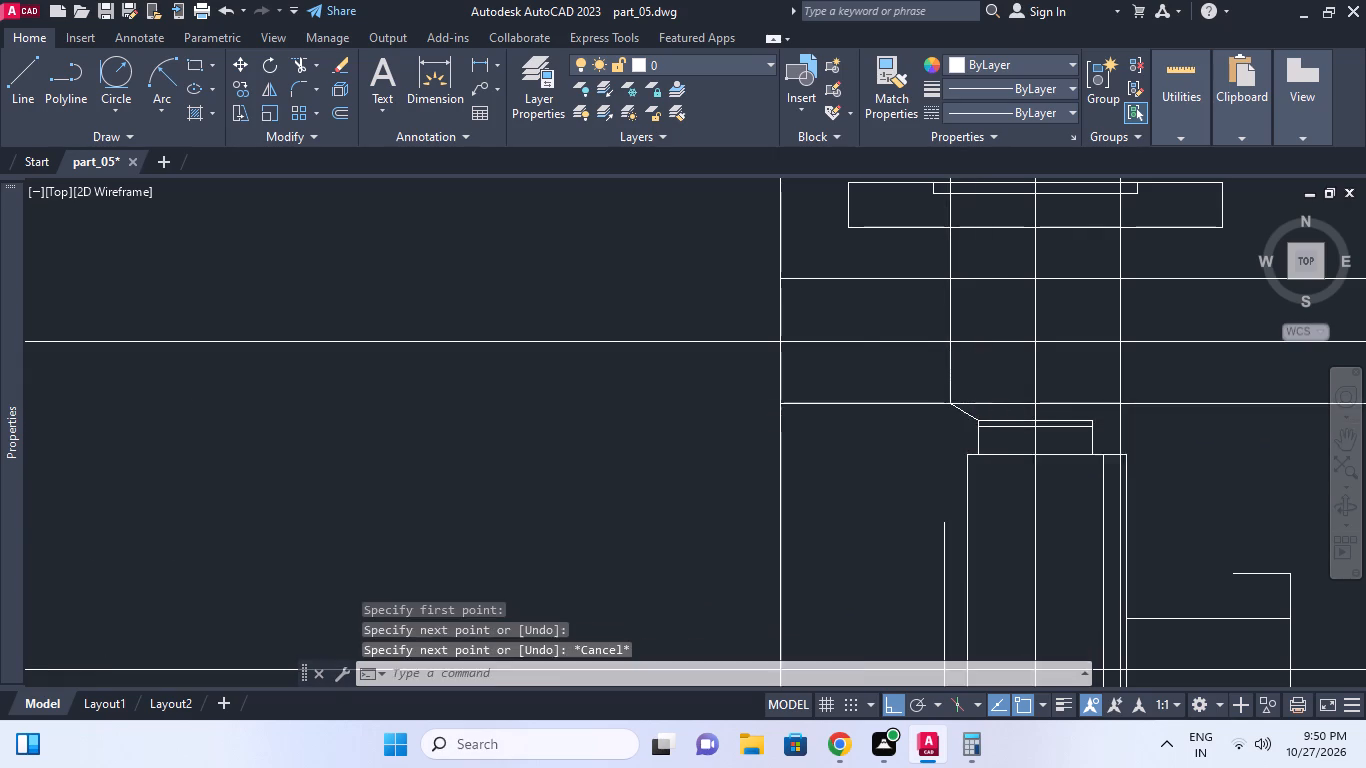
{"action": "scroll", "coordinate": [995, 445], "scroll_direction": "down", "scroll_amount": 1}
{"action": "scroll", "coordinate": [959, 427], "scroll_direction": "up", "scroll_amount": 2}
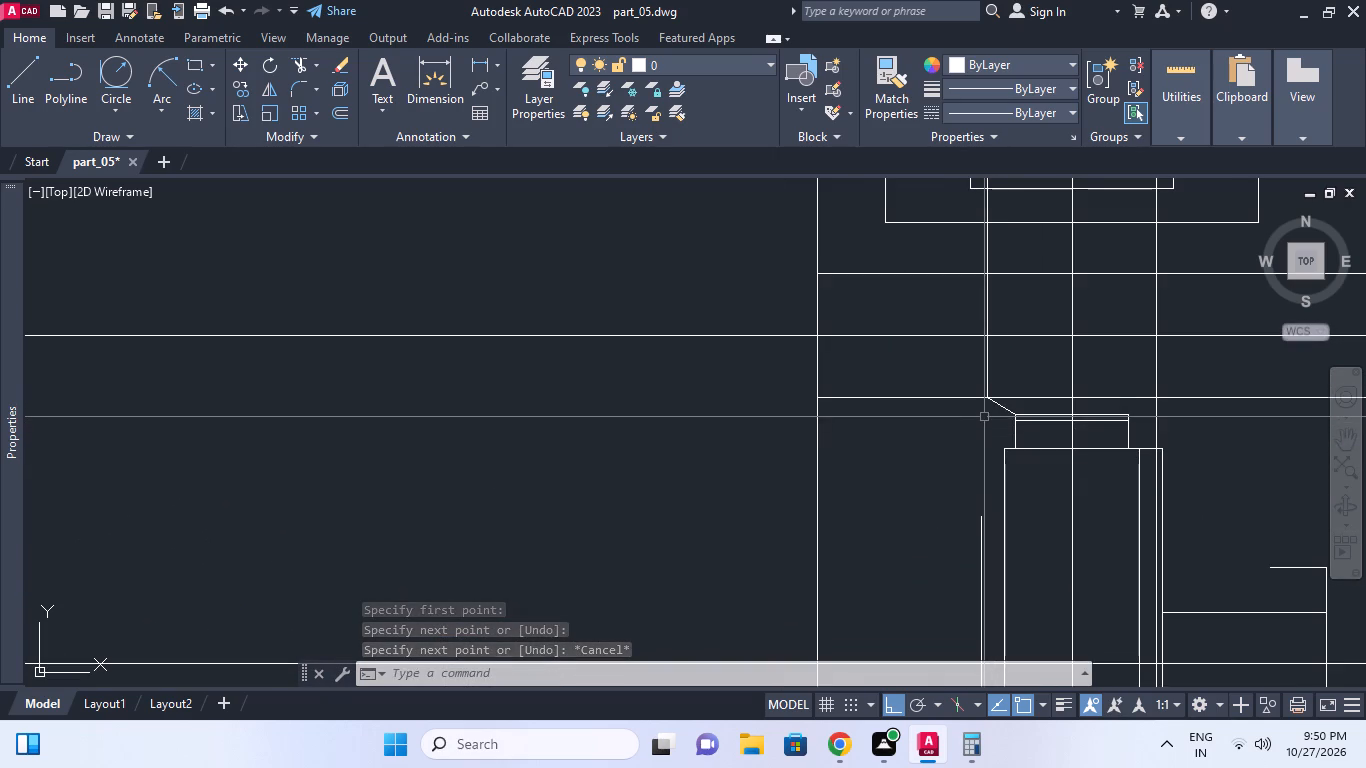
{"action": "key", "text": "Escape"}
{"action": "key", "text": "o"}
{"action": "key", "text": "space"}
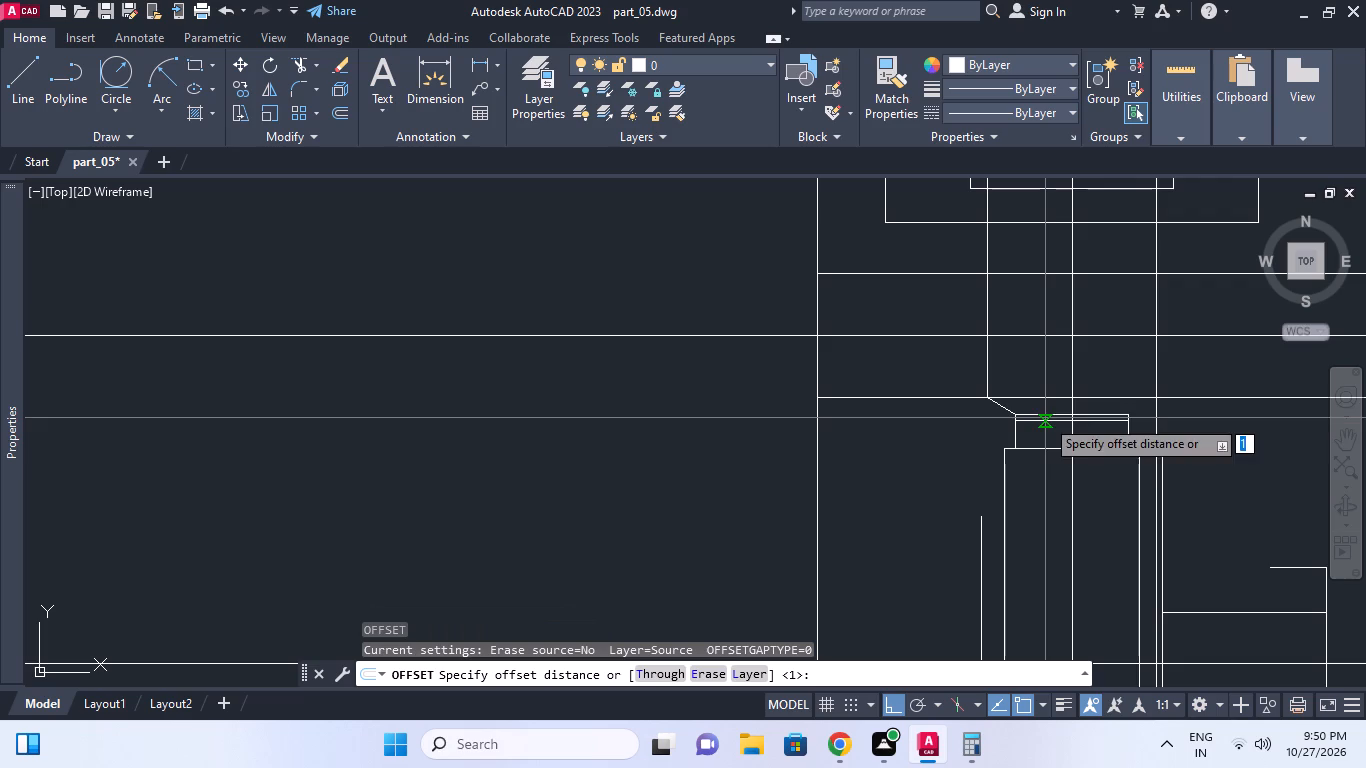
{"action": "type", "text": "34"}
{"action": "type", "text": "82"}
{"action": "key", "text": "BackSpace"}
{"action": "key", "text": "BackSpace"}
{"action": "key", "text": "slash"}
{"action": "key", "text": "2"}
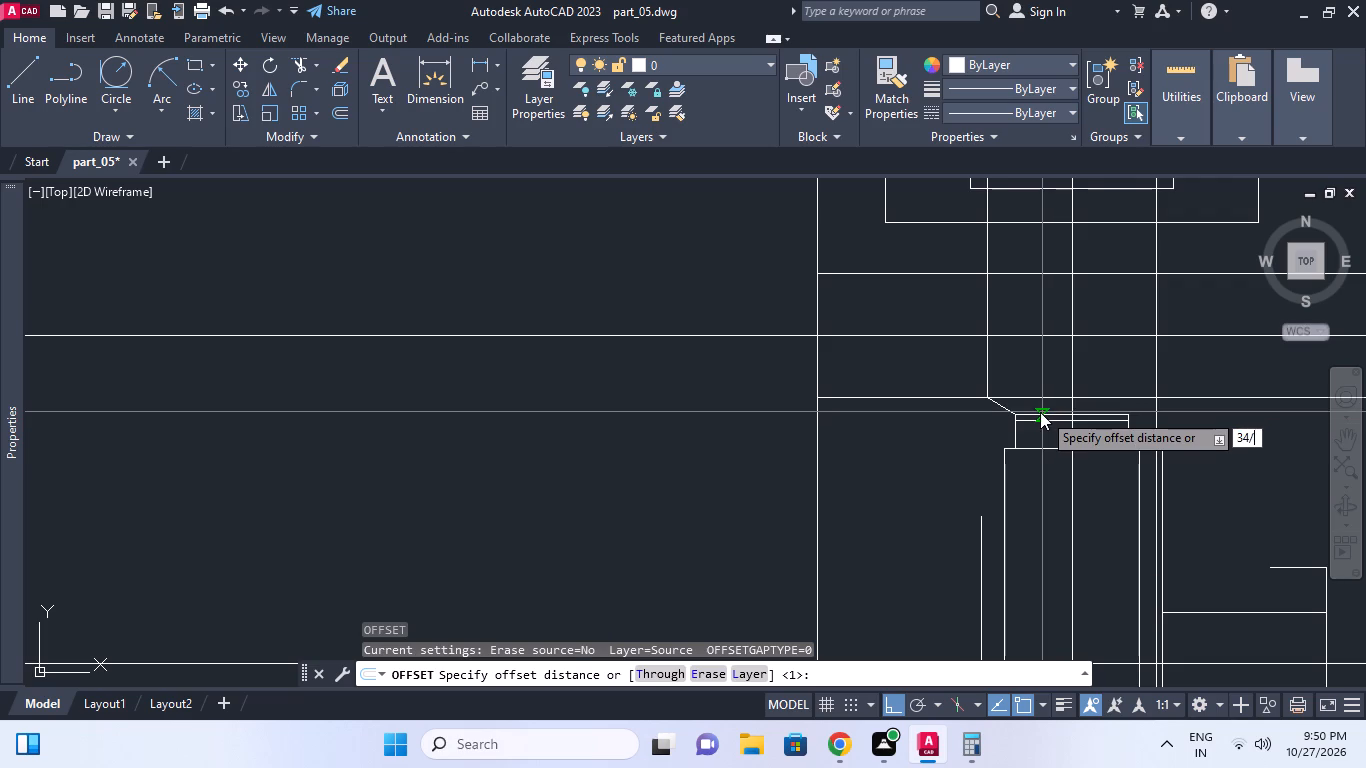
{"action": "key", "text": "Return"}
{"action": "left_click", "coordinate": [893, 337]}
{"action": "left_click", "coordinate": [891, 313]}
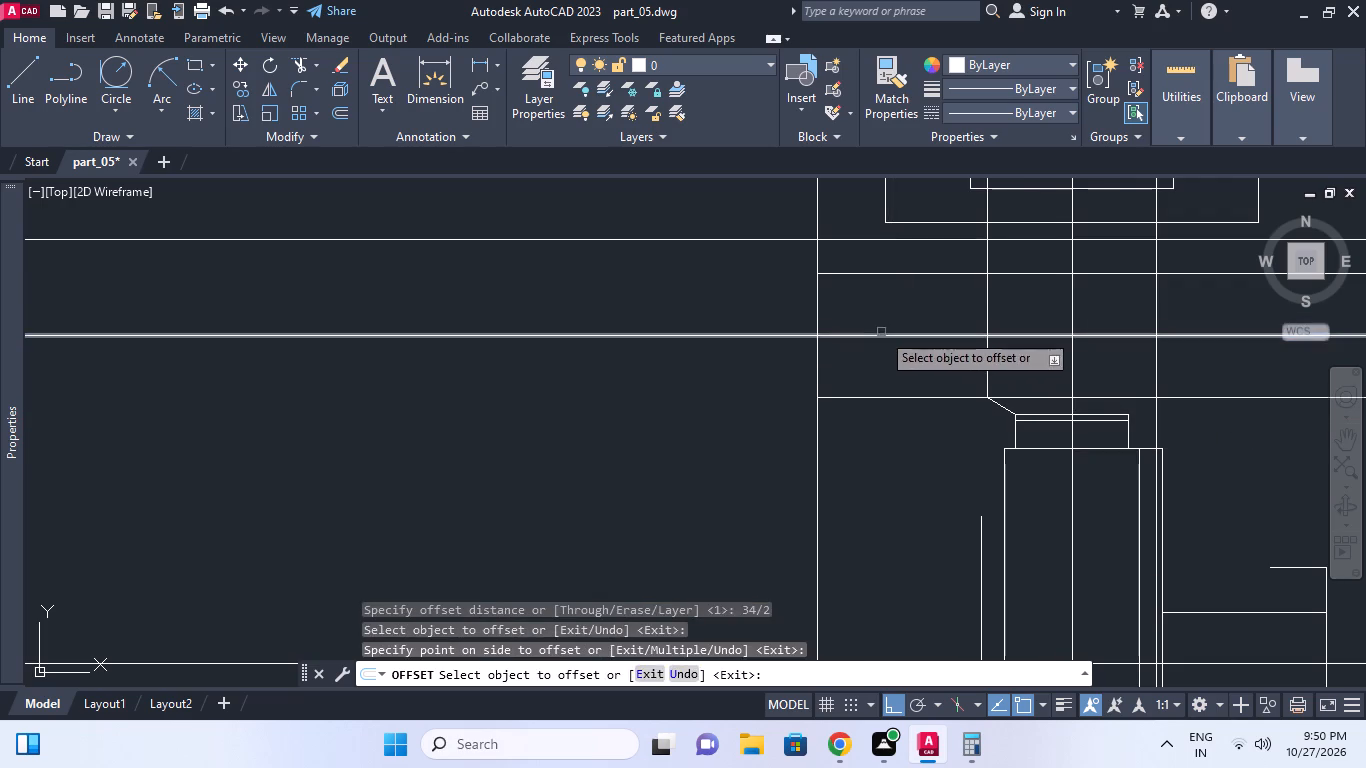
{"action": "left_click", "coordinate": [881, 332]}
{"action": "left_click", "coordinate": [869, 370]}
{"action": "key", "text": "Escape"}
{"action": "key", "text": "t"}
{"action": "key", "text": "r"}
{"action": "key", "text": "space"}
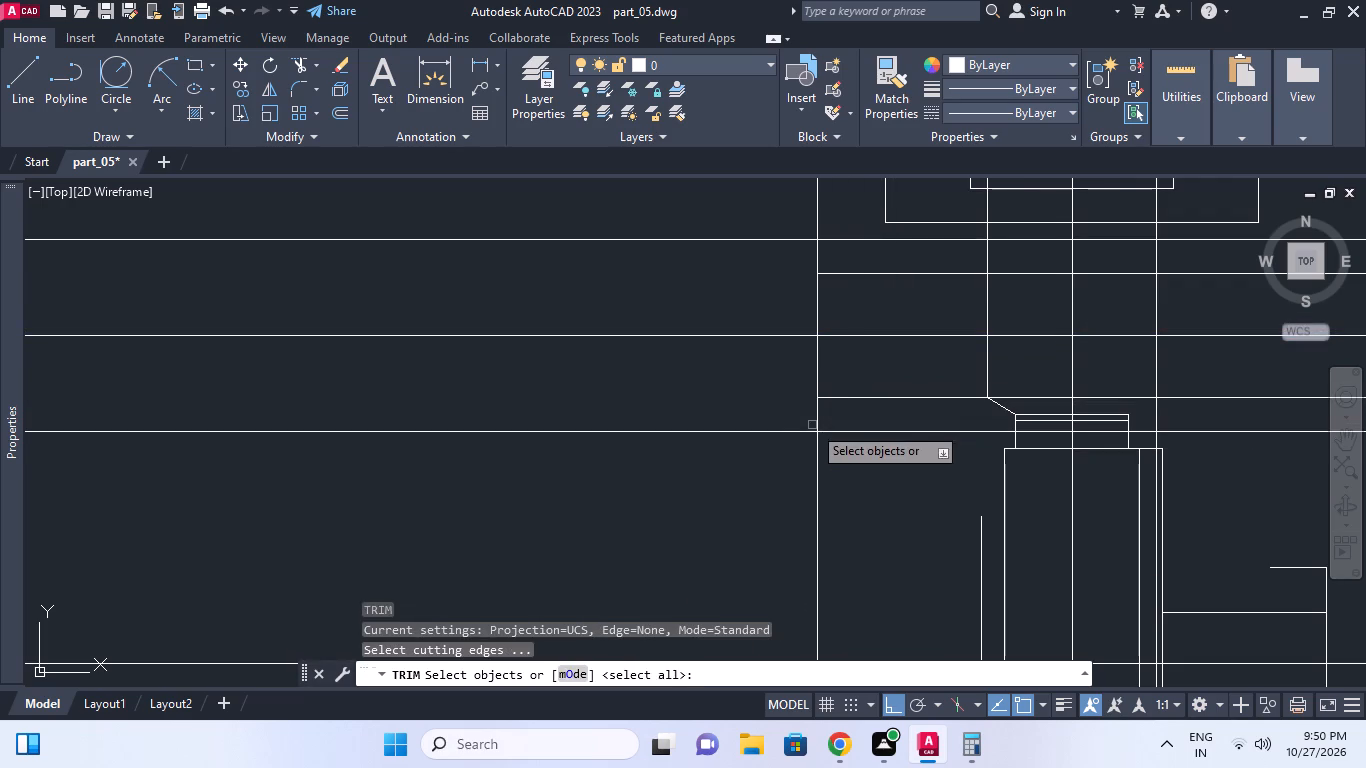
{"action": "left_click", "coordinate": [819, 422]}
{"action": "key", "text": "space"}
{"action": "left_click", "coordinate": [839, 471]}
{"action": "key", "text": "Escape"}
Trim the vertical line at the branch's left end above and below the two 34/2 offset lines.
{"action": "key", "text": "space"}
{"action": "left_click", "coordinate": [770, 423]}
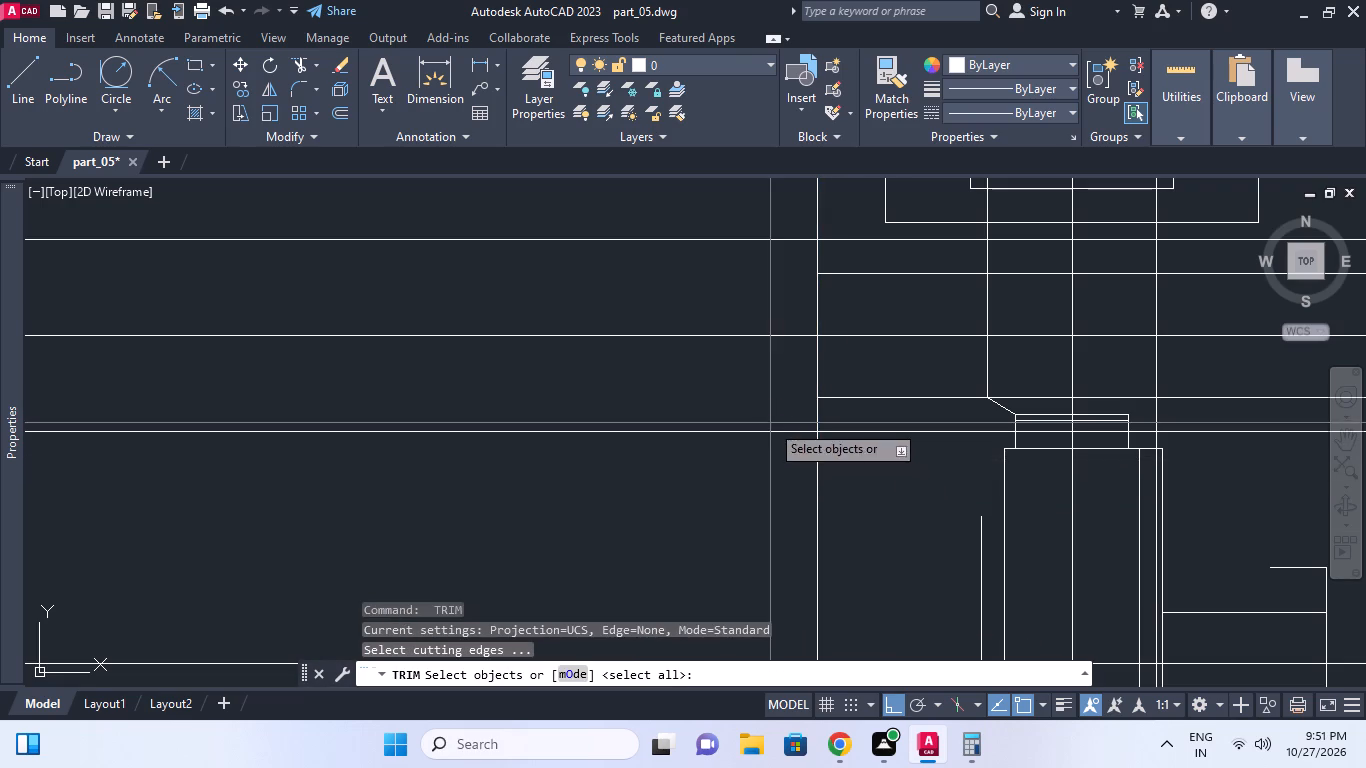
{"action": "left_click", "coordinate": [739, 431]}
{"action": "left_click", "coordinate": [739, 257]}
{"action": "left_click", "coordinate": [716, 202]}
{"action": "left_click", "coordinate": [715, 421]}
{"action": "left_click", "coordinate": [576, 449]}
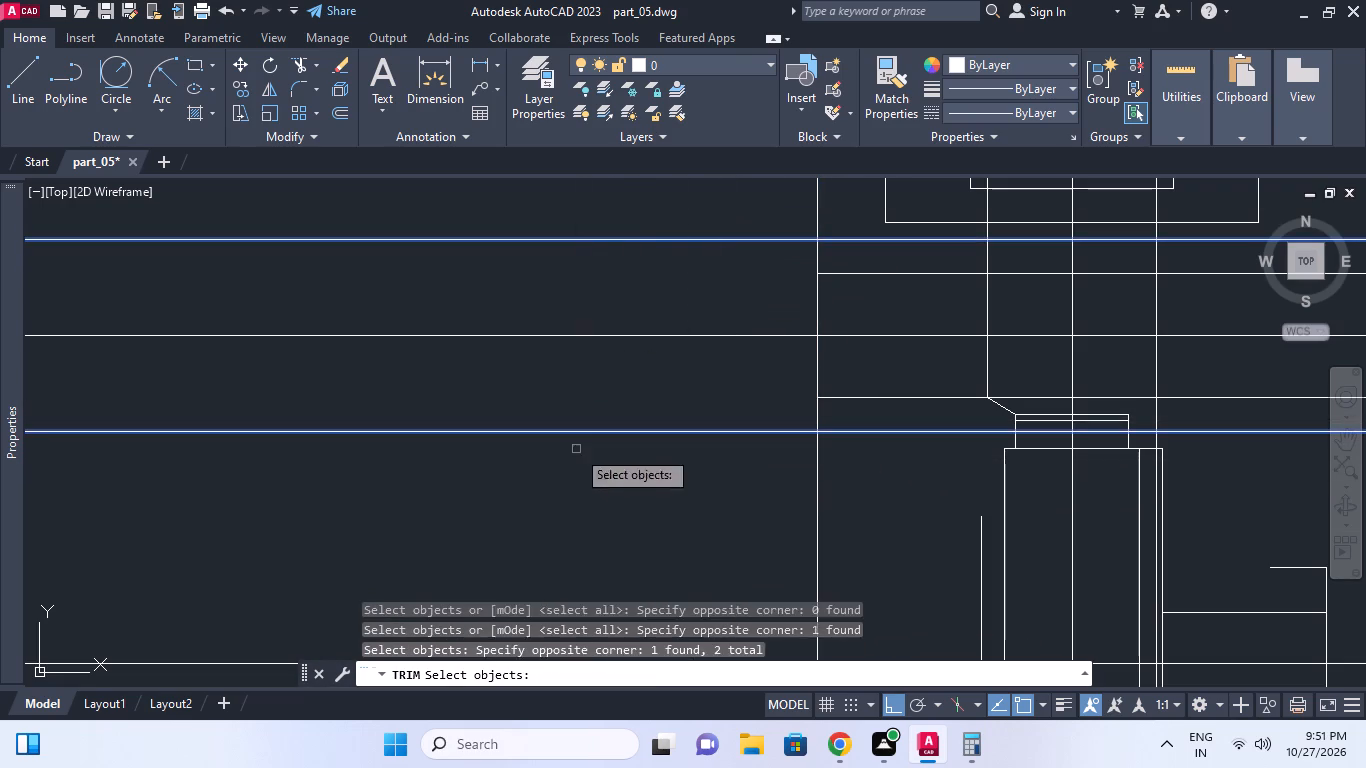
{"action": "key", "text": "space"}
{"action": "left_click", "coordinate": [891, 465]}
{"action": "left_click", "coordinate": [749, 468]}
{"action": "left_click", "coordinate": [833, 201]}
{"action": "left_click", "coordinate": [764, 200]}
{"action": "key", "text": "Escape"}
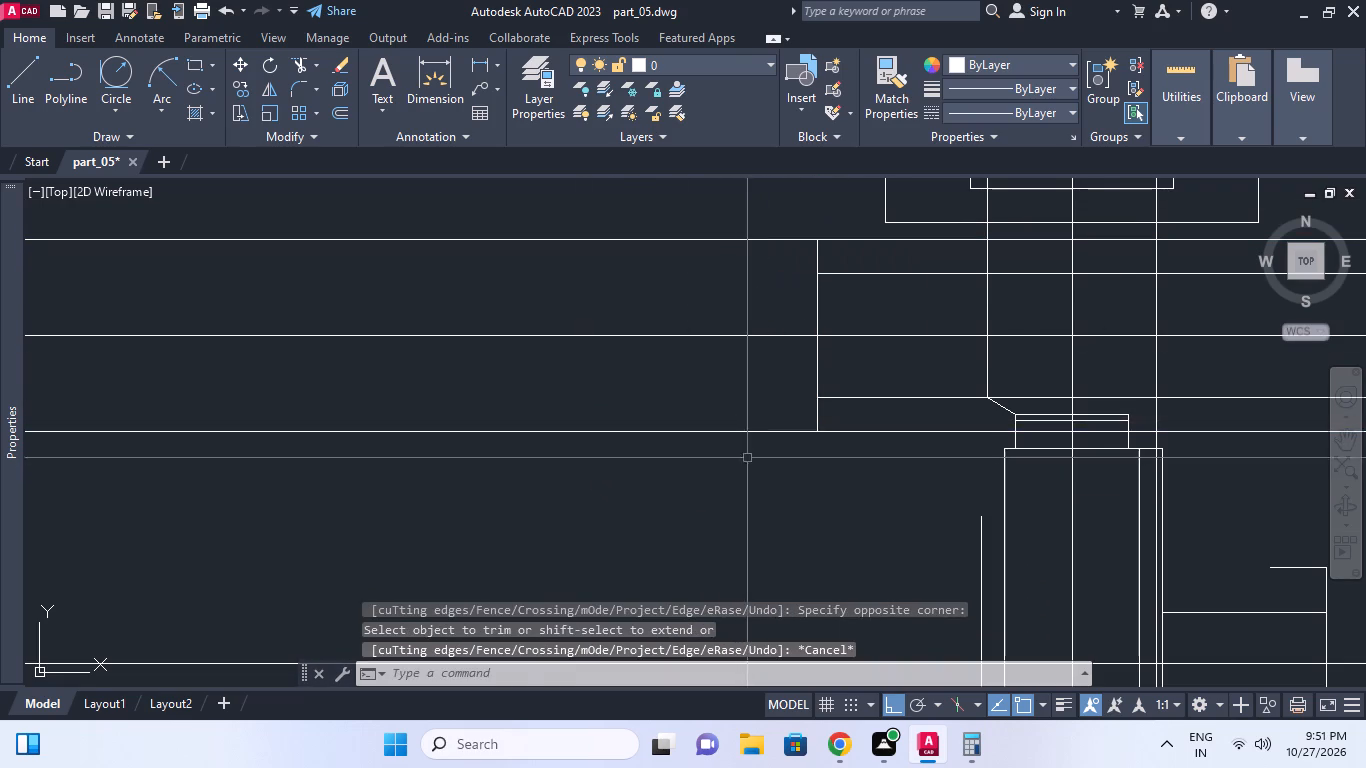
Erase the two horizontal lines offset by 34/2 from the branch's centre line.
{"action": "left_click", "coordinate": [747, 458]}
{"action": "left_click", "coordinate": [726, 428]}
{"action": "key", "text": "e"}
{"action": "key", "text": "space"}
{"action": "left_click", "coordinate": [774, 256]}
{"action": "left_click", "coordinate": [750, 235]}
{"action": "key", "text": "e"}
{"action": "key", "text": "space"}
{"action": "key", "text": "Escape"}
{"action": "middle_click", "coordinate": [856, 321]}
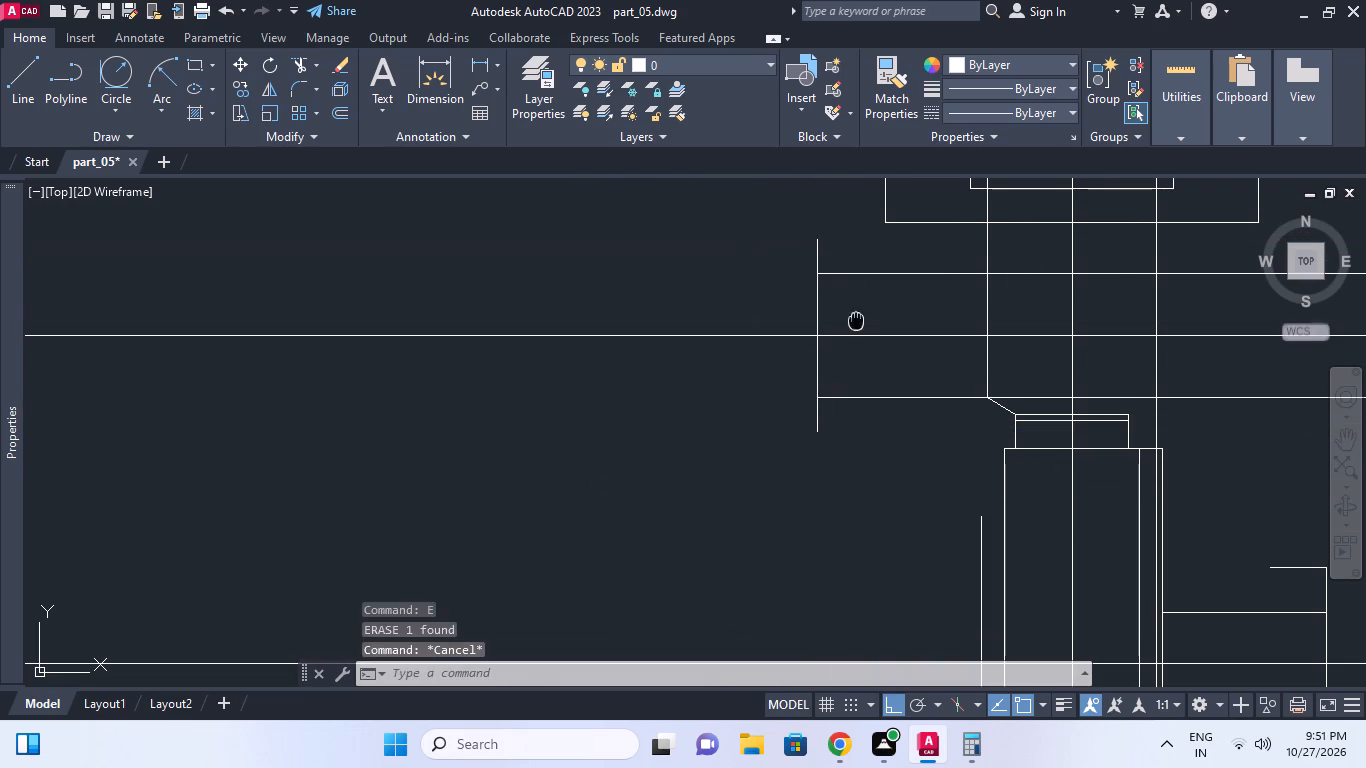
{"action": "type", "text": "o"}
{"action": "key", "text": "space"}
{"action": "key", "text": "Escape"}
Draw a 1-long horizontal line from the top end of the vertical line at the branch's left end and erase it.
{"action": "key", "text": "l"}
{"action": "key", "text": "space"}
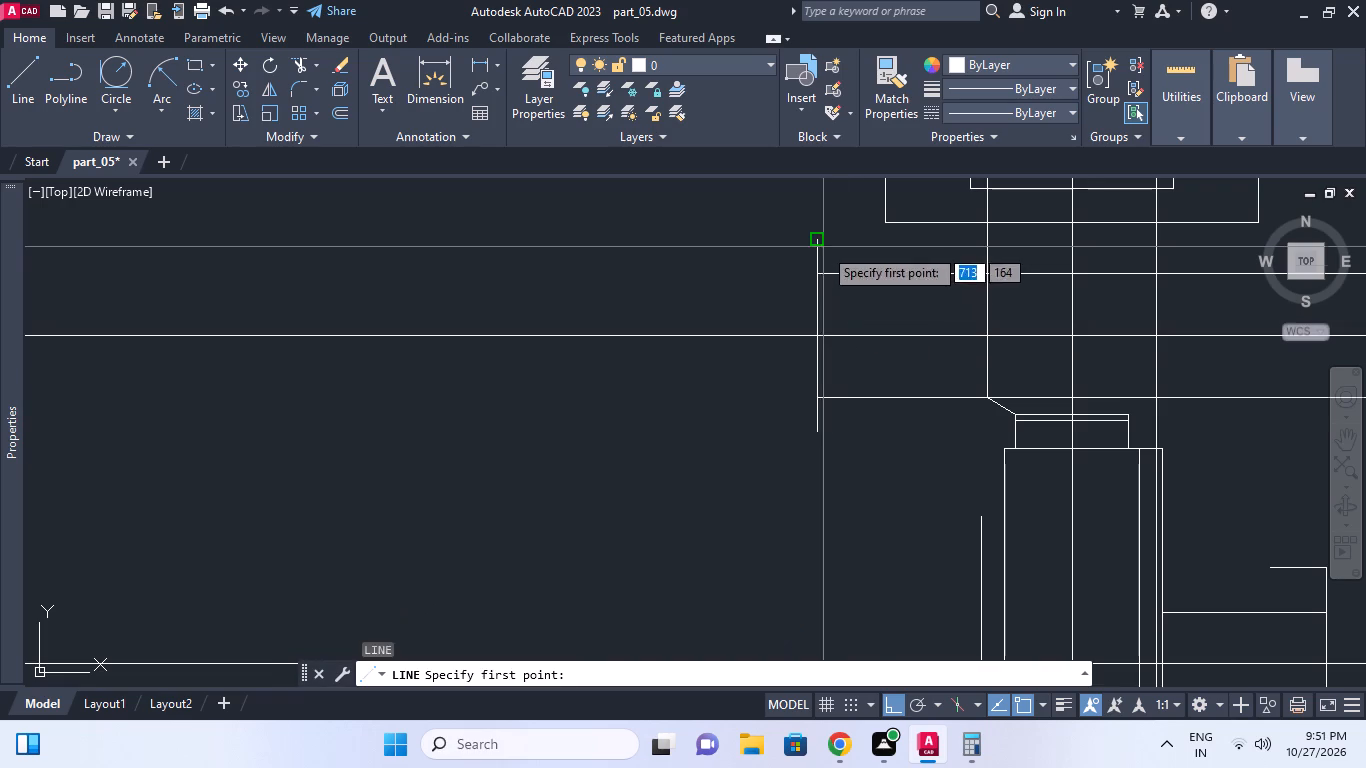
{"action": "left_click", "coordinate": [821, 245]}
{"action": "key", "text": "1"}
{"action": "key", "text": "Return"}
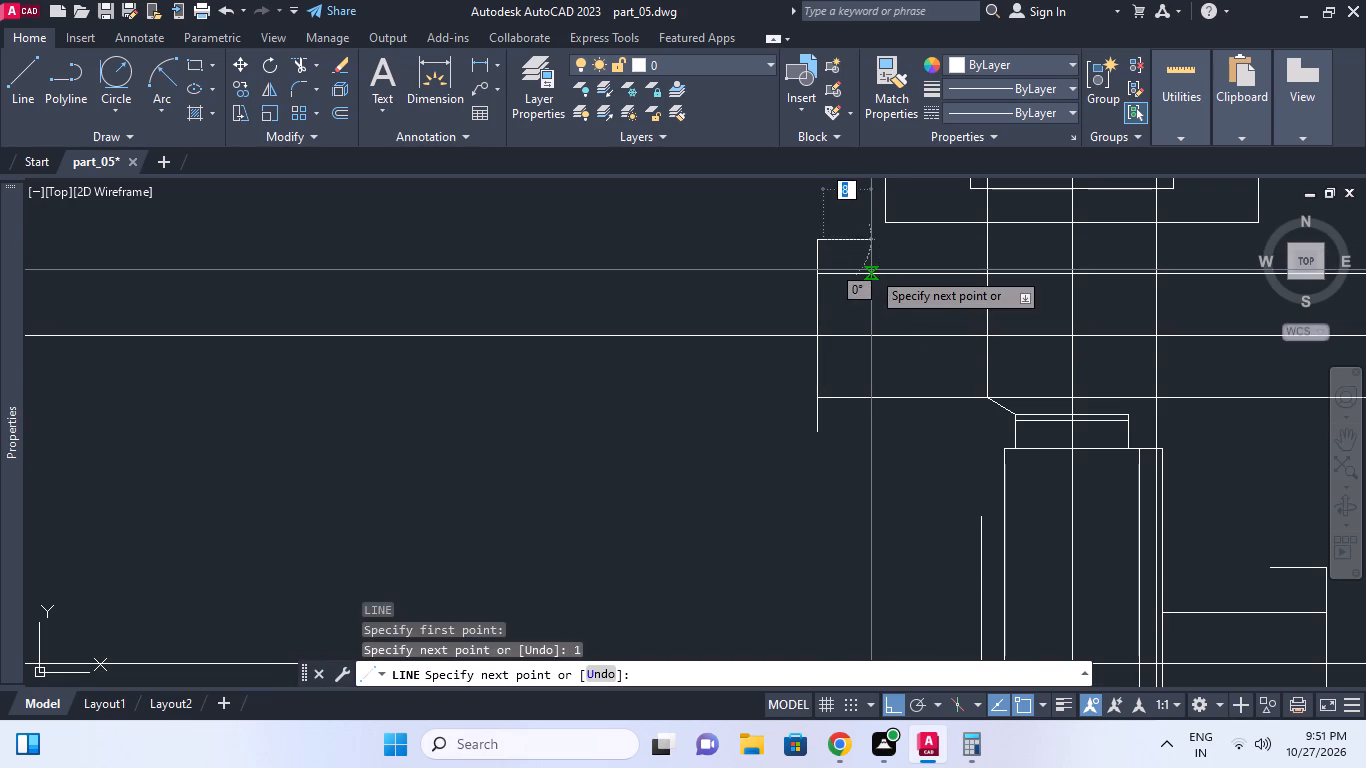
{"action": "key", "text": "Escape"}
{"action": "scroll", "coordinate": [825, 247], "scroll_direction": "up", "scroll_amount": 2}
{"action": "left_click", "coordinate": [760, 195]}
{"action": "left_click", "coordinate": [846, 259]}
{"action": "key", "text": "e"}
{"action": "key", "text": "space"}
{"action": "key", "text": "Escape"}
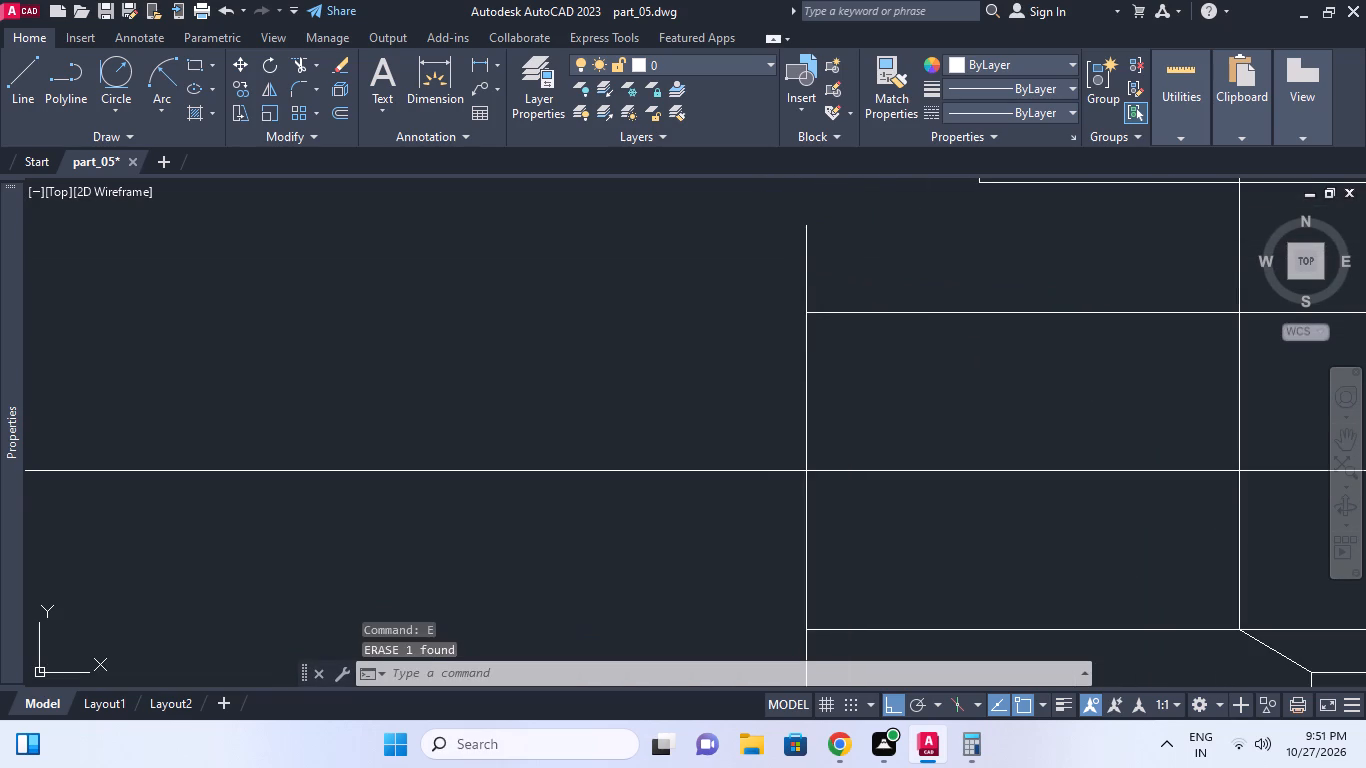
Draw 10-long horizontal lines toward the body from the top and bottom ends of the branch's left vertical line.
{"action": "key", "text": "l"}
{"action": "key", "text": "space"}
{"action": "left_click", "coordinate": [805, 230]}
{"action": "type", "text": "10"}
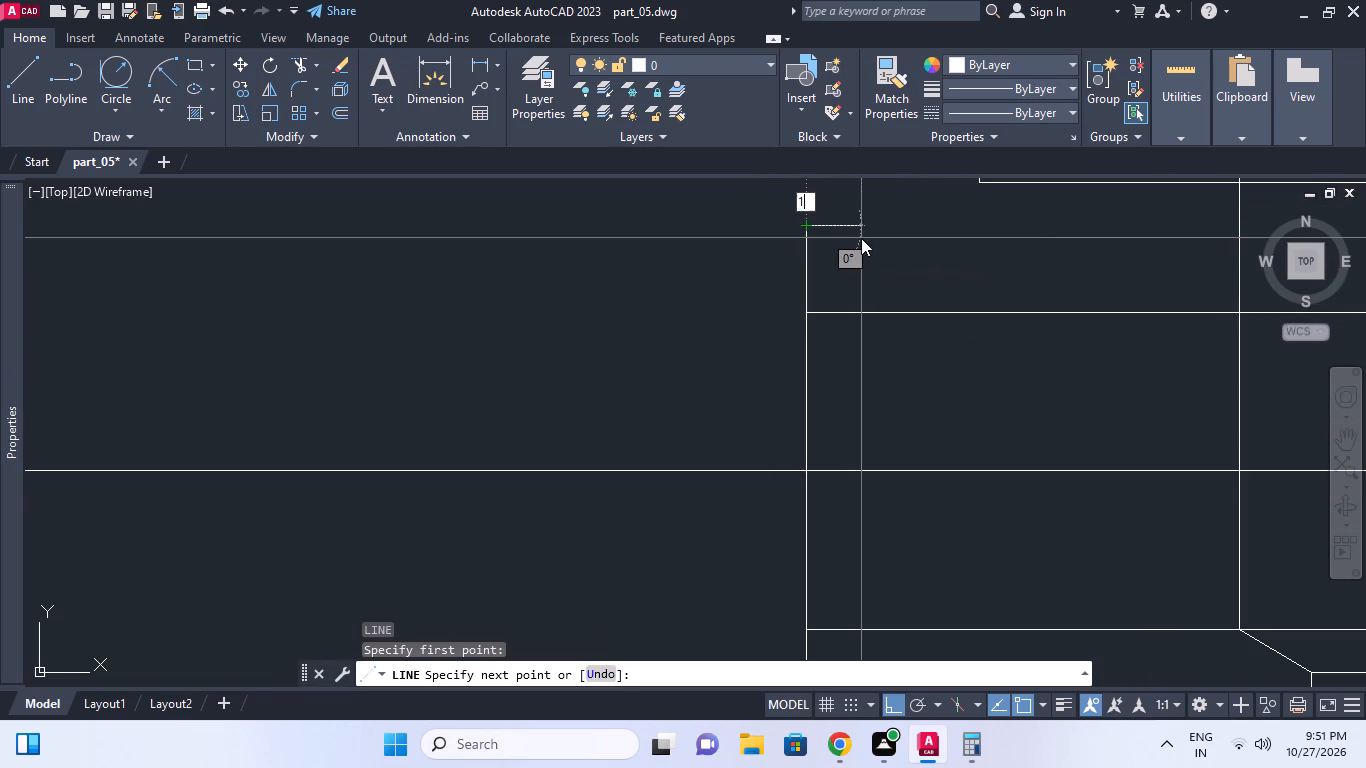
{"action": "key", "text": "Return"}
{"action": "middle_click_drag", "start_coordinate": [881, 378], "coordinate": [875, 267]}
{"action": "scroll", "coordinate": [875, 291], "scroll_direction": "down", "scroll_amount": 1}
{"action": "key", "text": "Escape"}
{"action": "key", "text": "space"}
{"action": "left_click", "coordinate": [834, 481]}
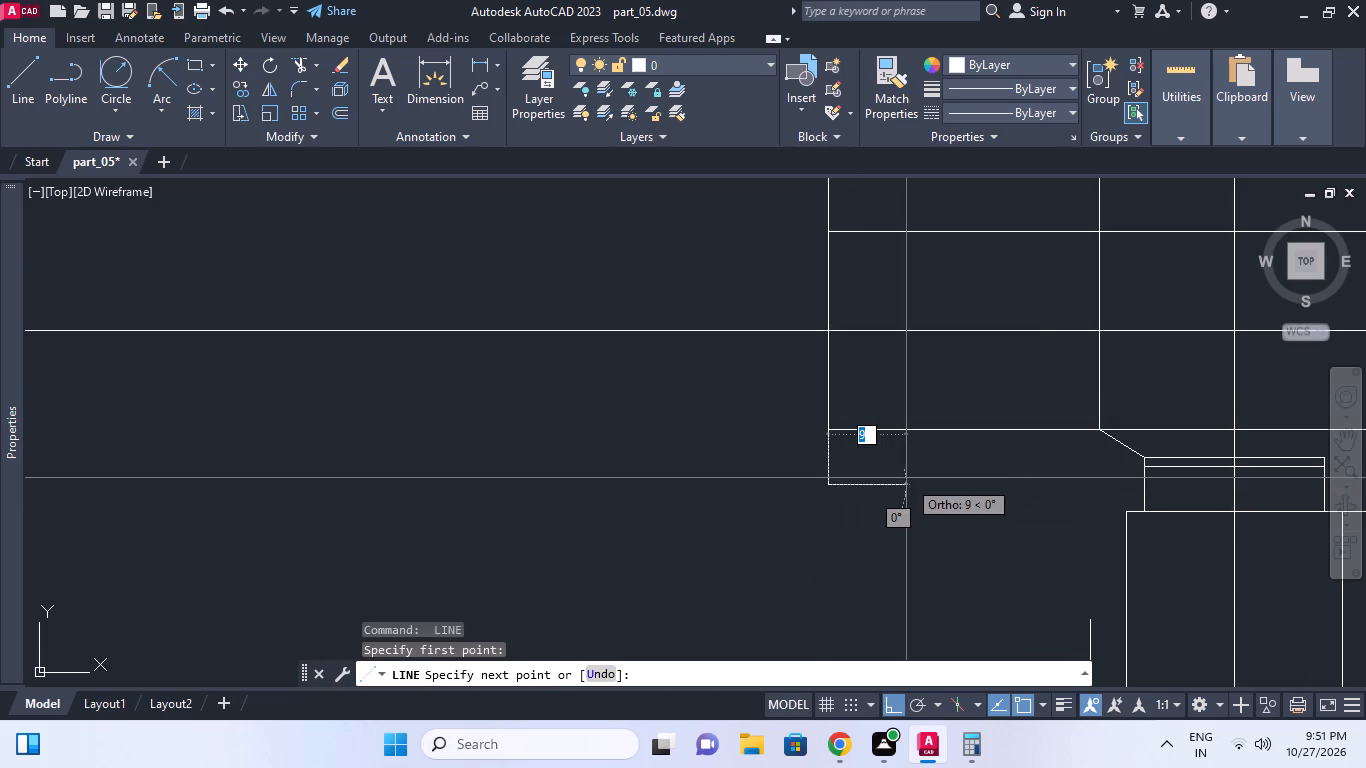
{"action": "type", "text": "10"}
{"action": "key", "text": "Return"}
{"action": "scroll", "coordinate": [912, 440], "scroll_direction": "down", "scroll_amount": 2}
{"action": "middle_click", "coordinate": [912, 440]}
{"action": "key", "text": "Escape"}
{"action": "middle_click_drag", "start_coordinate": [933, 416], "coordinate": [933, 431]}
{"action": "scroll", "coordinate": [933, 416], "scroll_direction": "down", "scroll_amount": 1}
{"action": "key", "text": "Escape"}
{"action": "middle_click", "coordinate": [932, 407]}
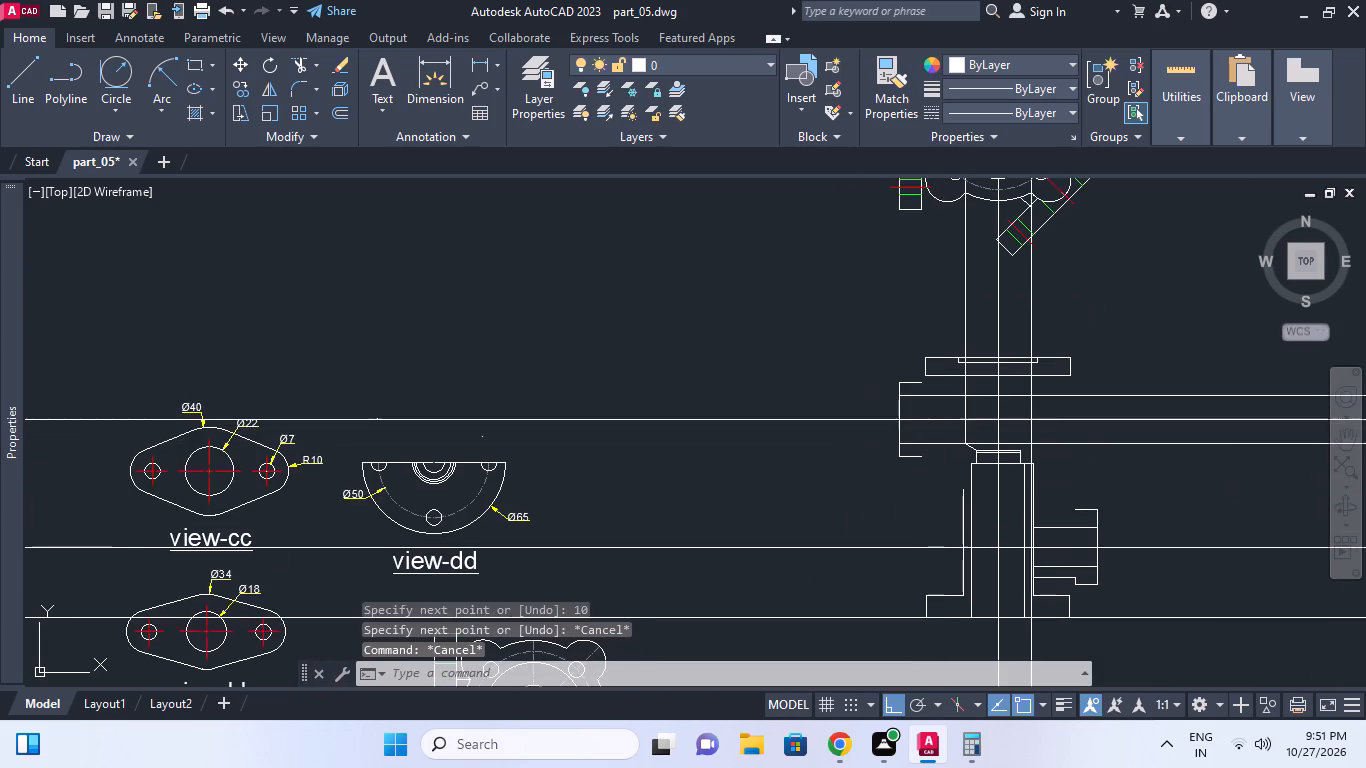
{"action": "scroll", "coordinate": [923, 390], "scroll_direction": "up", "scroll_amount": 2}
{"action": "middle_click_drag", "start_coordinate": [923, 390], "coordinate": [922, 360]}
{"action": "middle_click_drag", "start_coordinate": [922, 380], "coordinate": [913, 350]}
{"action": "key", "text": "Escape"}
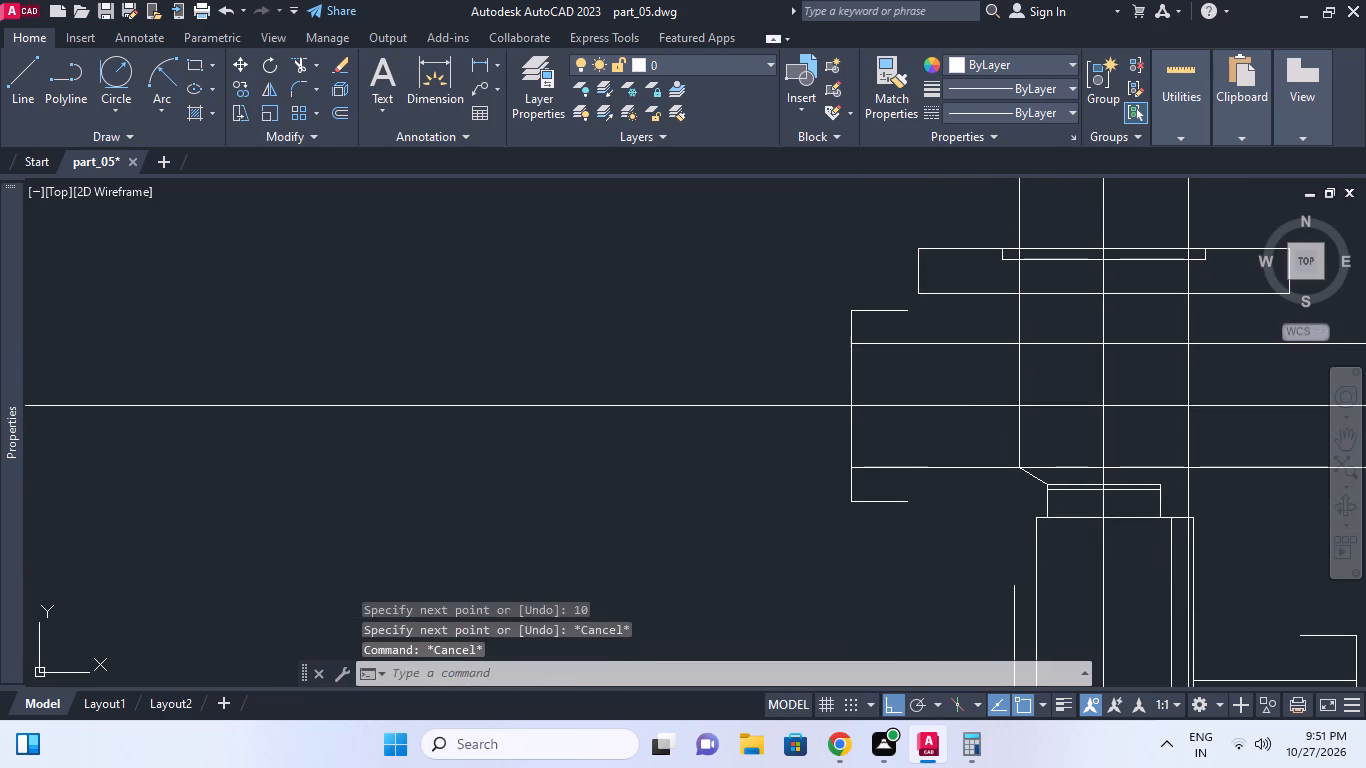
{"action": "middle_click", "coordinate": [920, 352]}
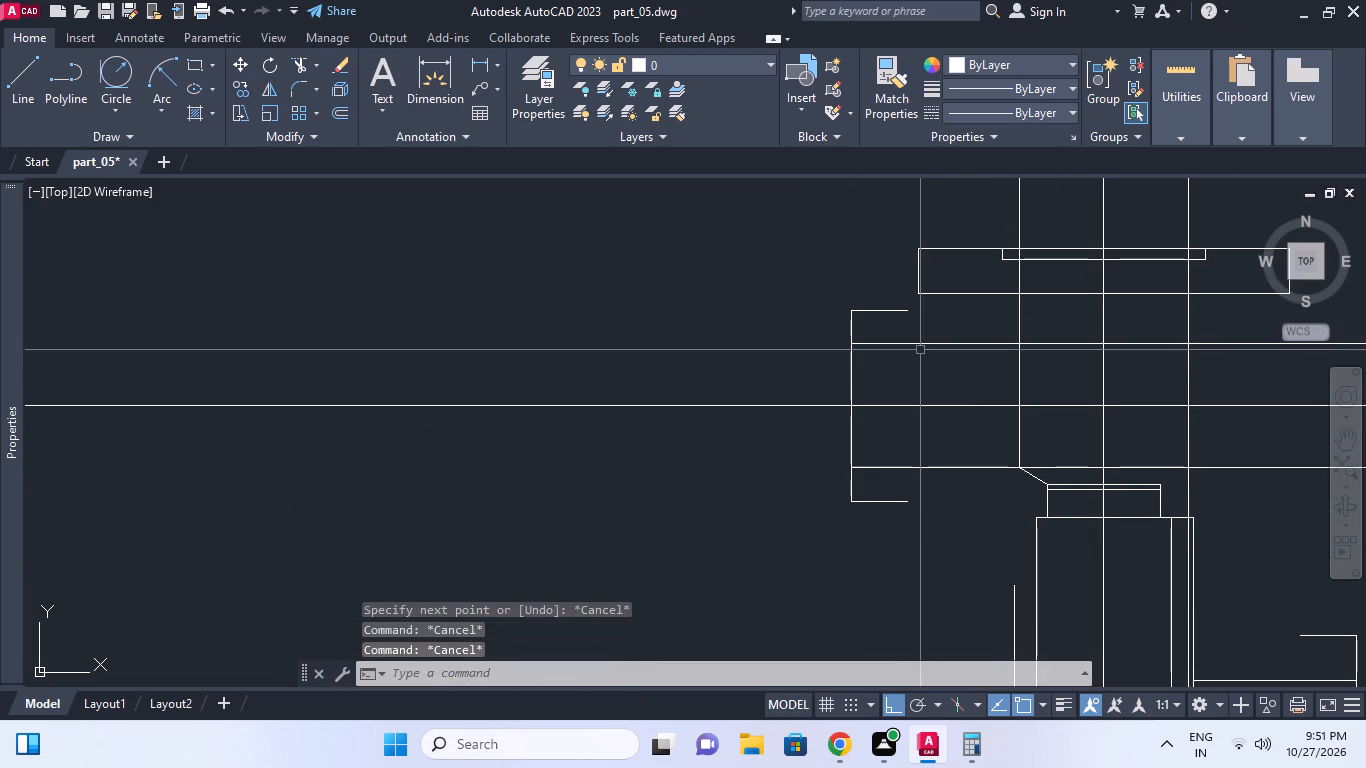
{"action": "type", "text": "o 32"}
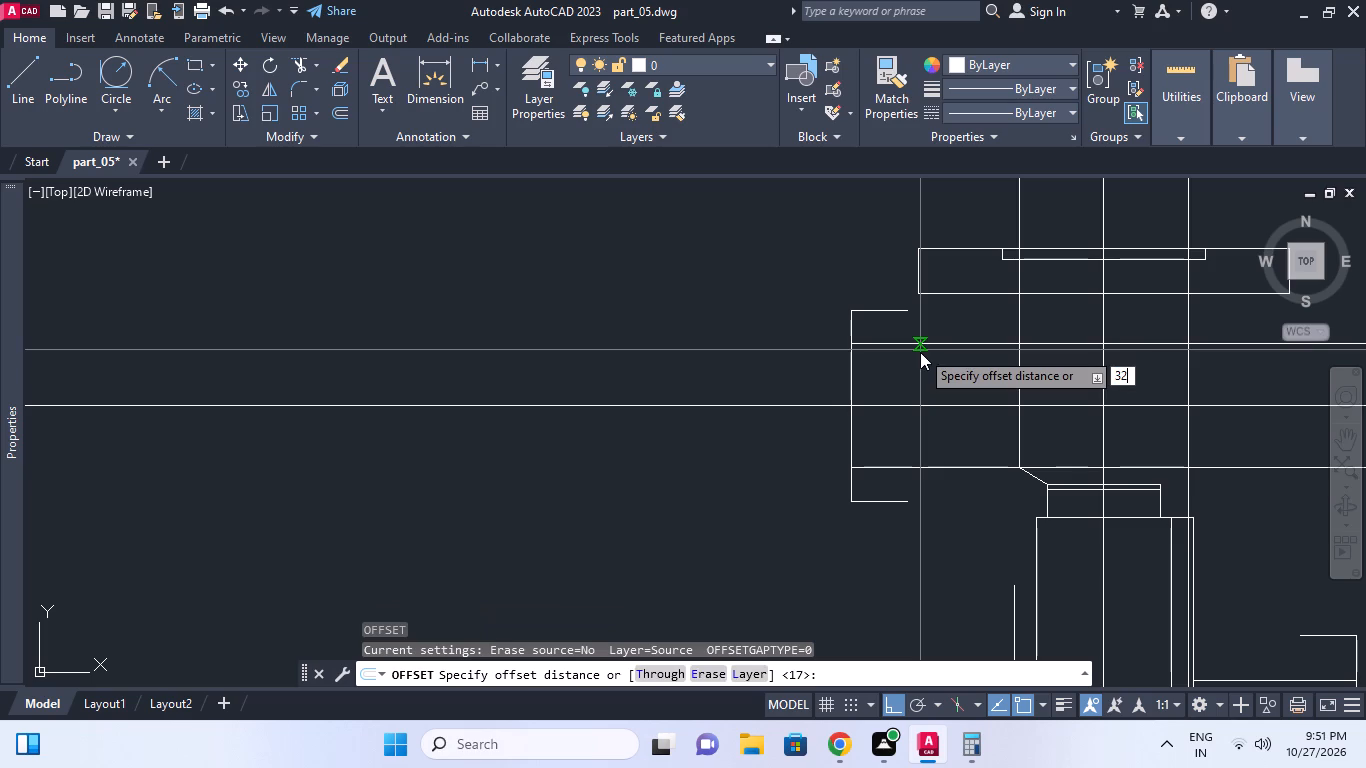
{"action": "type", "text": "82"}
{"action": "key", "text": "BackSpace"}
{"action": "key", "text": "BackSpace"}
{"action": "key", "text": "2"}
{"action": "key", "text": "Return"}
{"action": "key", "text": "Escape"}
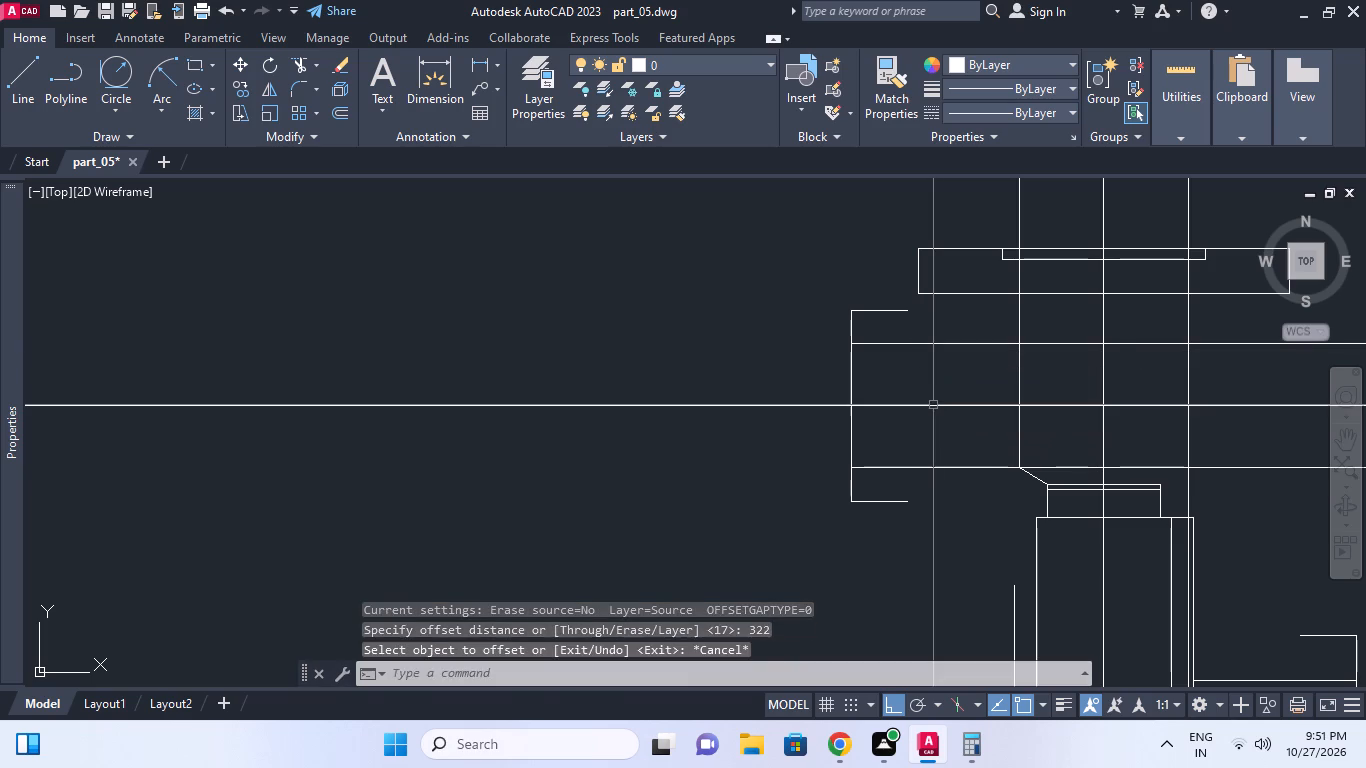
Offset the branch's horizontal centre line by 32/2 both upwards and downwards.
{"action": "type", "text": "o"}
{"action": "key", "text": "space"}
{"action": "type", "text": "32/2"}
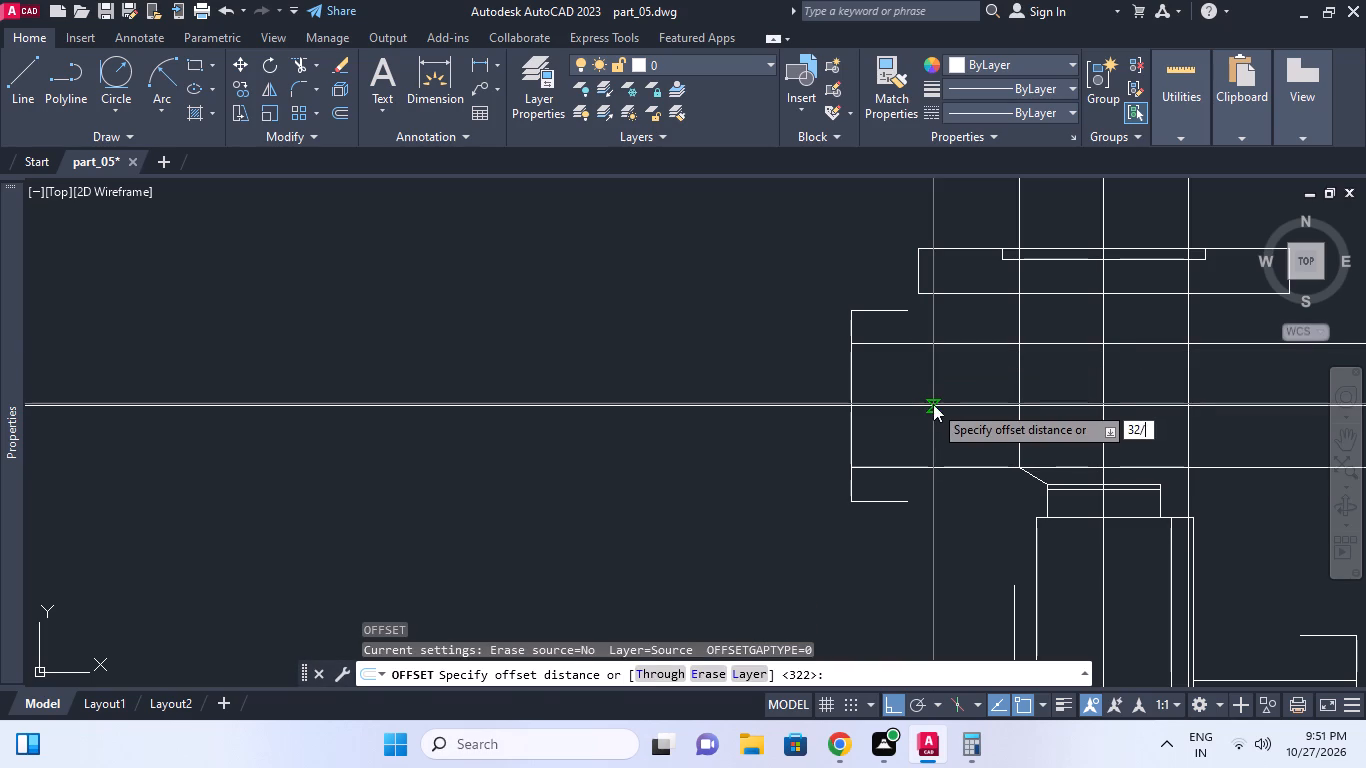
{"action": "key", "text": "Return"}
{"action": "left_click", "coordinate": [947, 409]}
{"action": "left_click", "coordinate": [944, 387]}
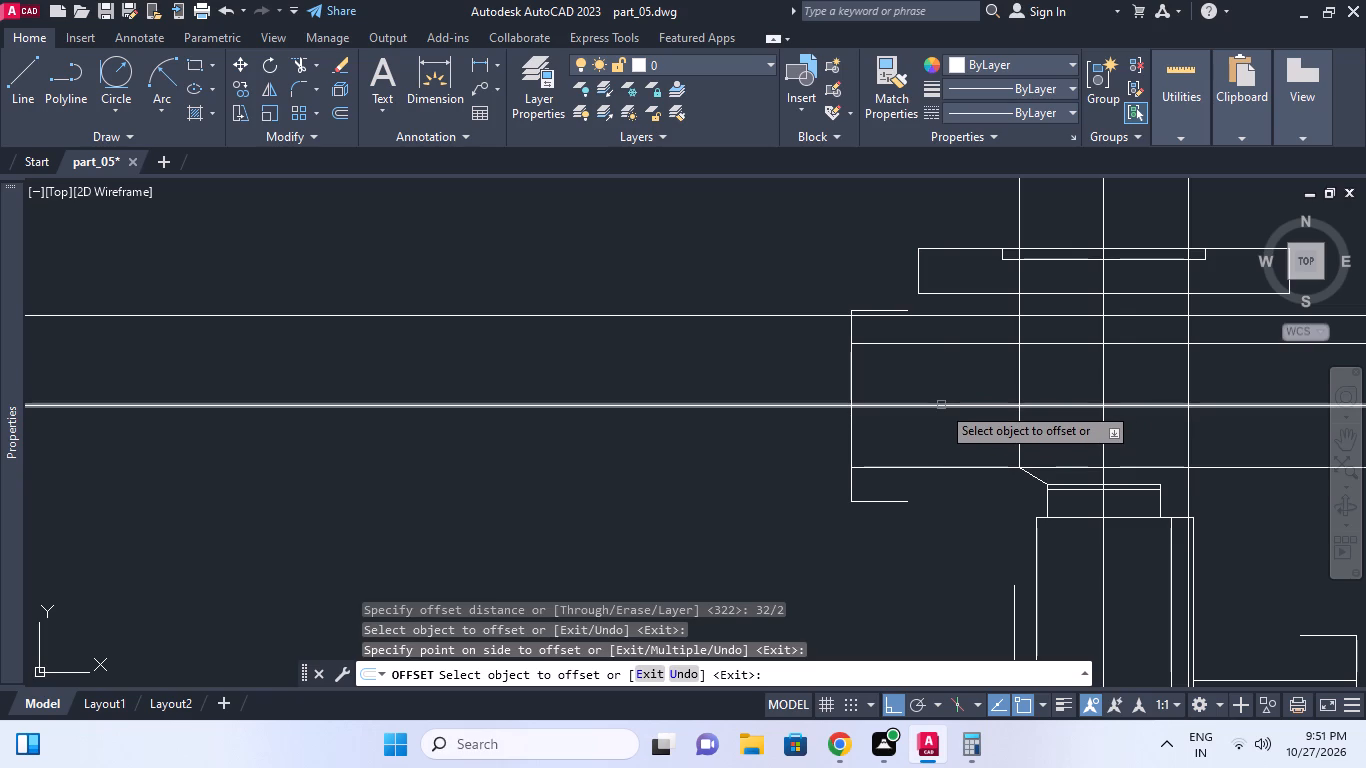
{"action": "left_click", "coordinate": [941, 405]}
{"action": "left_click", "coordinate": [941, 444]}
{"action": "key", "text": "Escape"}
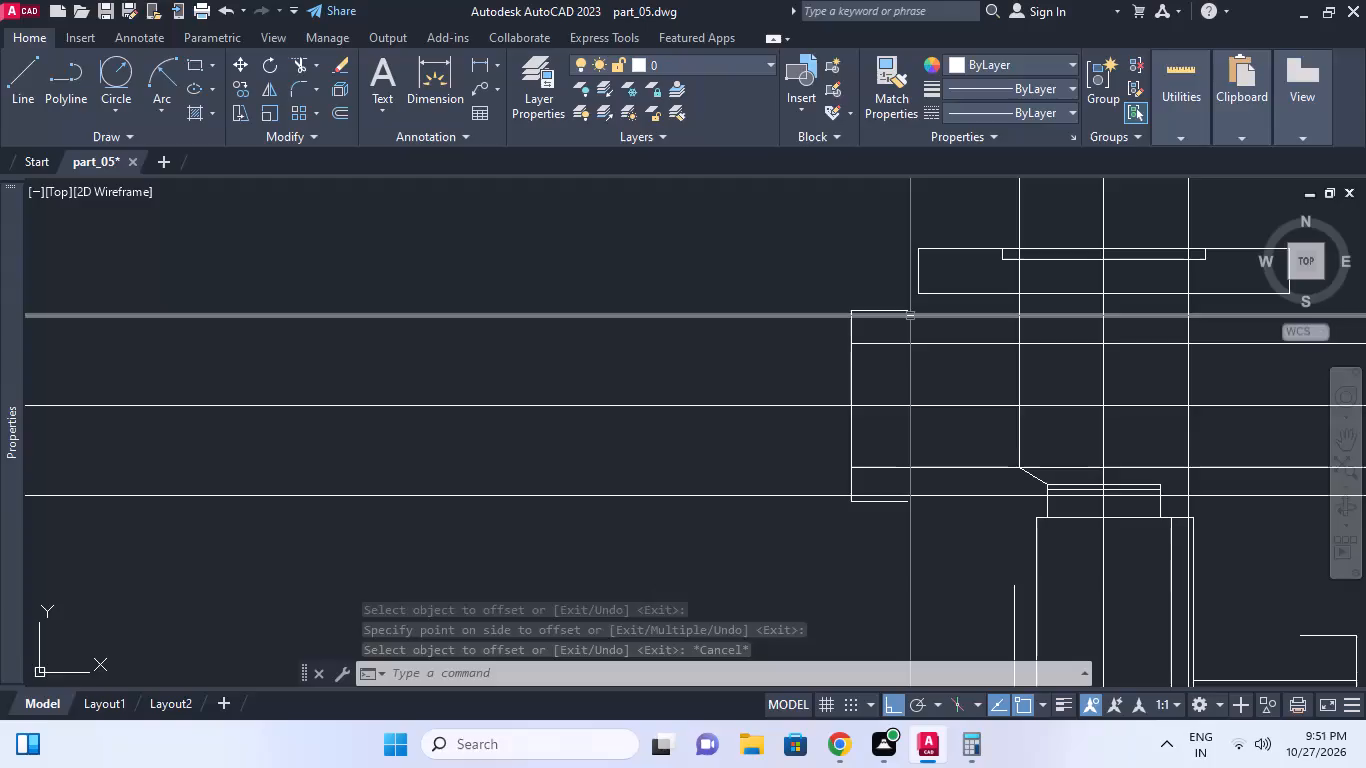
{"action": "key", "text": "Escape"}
Measure the height of the vertical line at the branch's left end with a linear dimension.
{"action": "type", "text": "dl"}
{"action": "key", "text": "i"}
{"action": "key", "text": "space"}
{"action": "key", "text": "space"}
{"action": "left_click", "coordinate": [852, 330]}
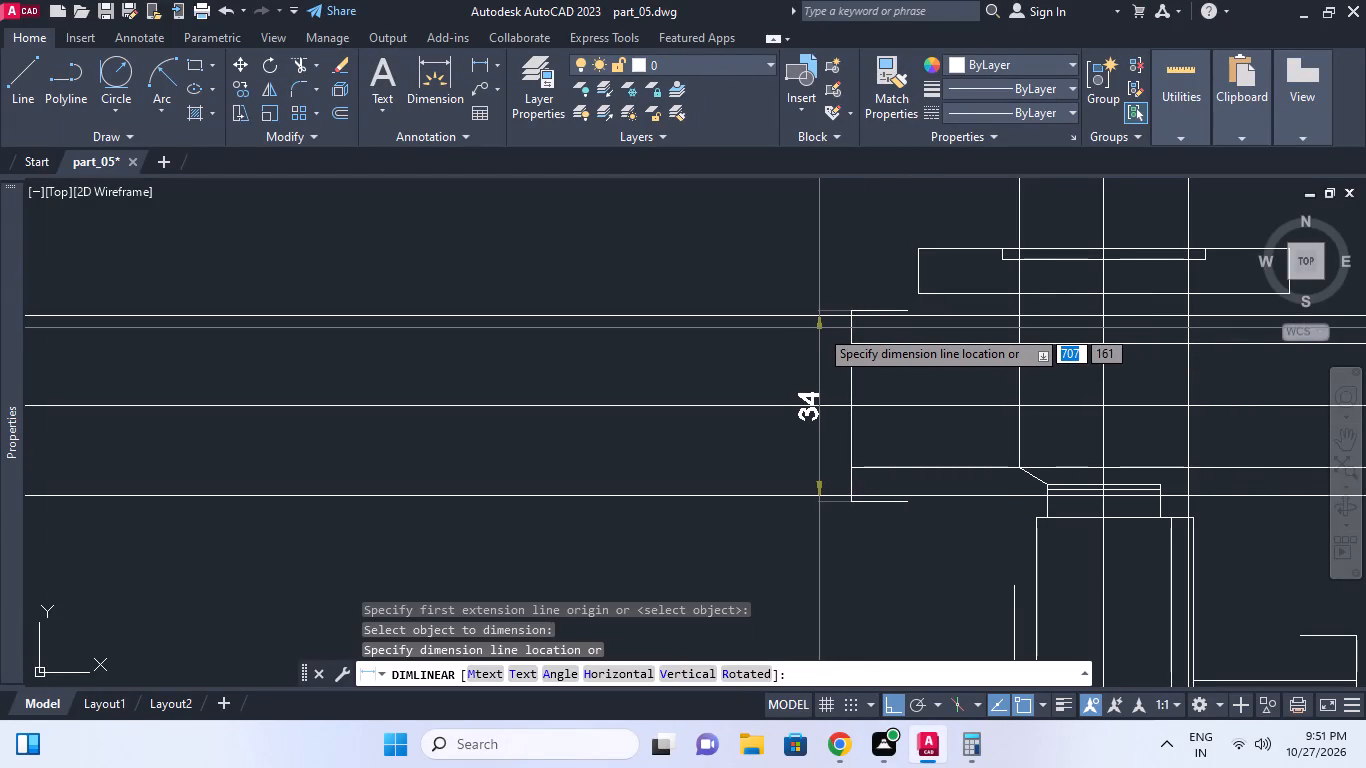
{"action": "key", "text": "Escape"}
Erase the branch's left vertical line, its two 10-long horizontal lines and both lines offset by 32/2 from the centre line.
{"action": "key", "text": "e"}
{"action": "key", "text": "space"}
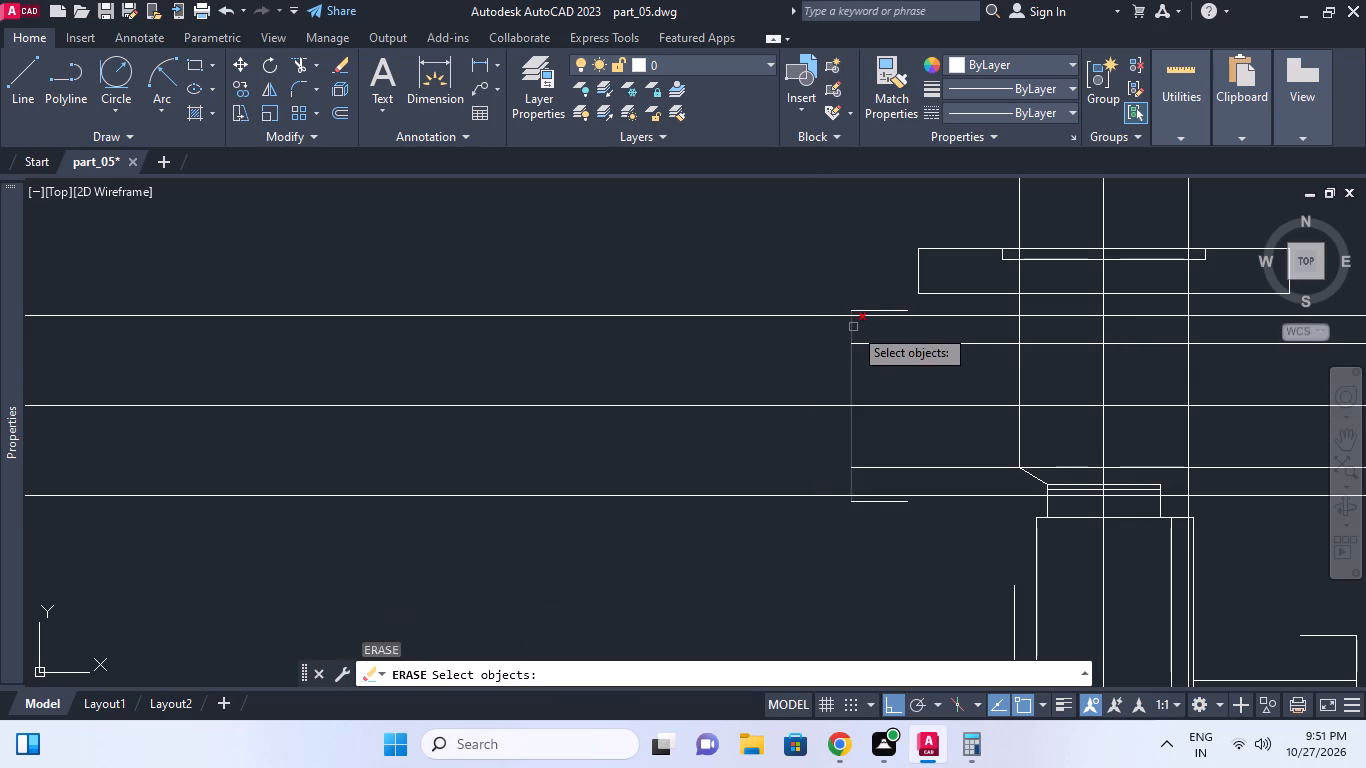
{"action": "left_click", "coordinate": [853, 327]}
{"action": "right_click", "coordinate": [853, 327]}
{"action": "left_click", "coordinate": [865, 308]}
{"action": "key", "text": "e"}
{"action": "key", "text": "space"}
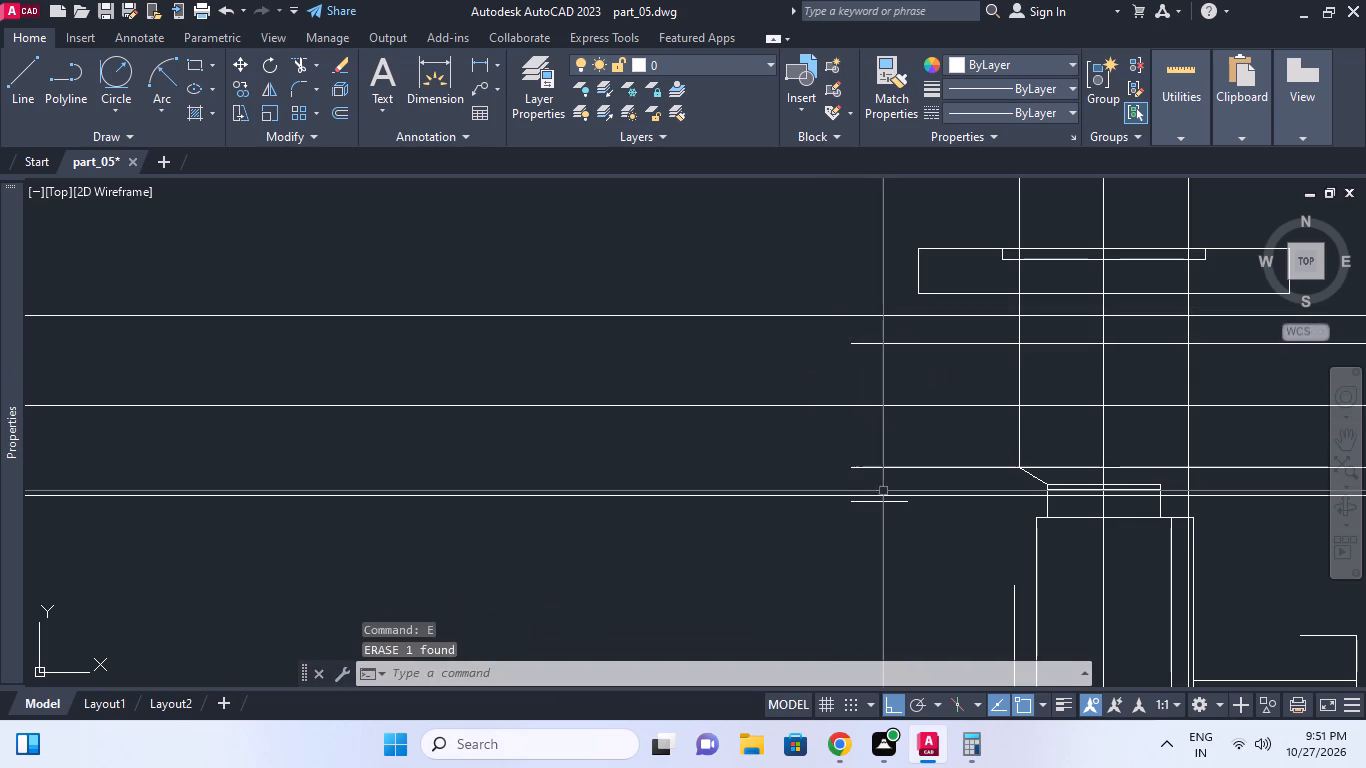
{"action": "left_click", "coordinate": [880, 508]}
{"action": "left_click", "coordinate": [876, 503]}
{"action": "key", "text": "e"}
{"action": "key", "text": "space"}
{"action": "left_click", "coordinate": [869, 501]}
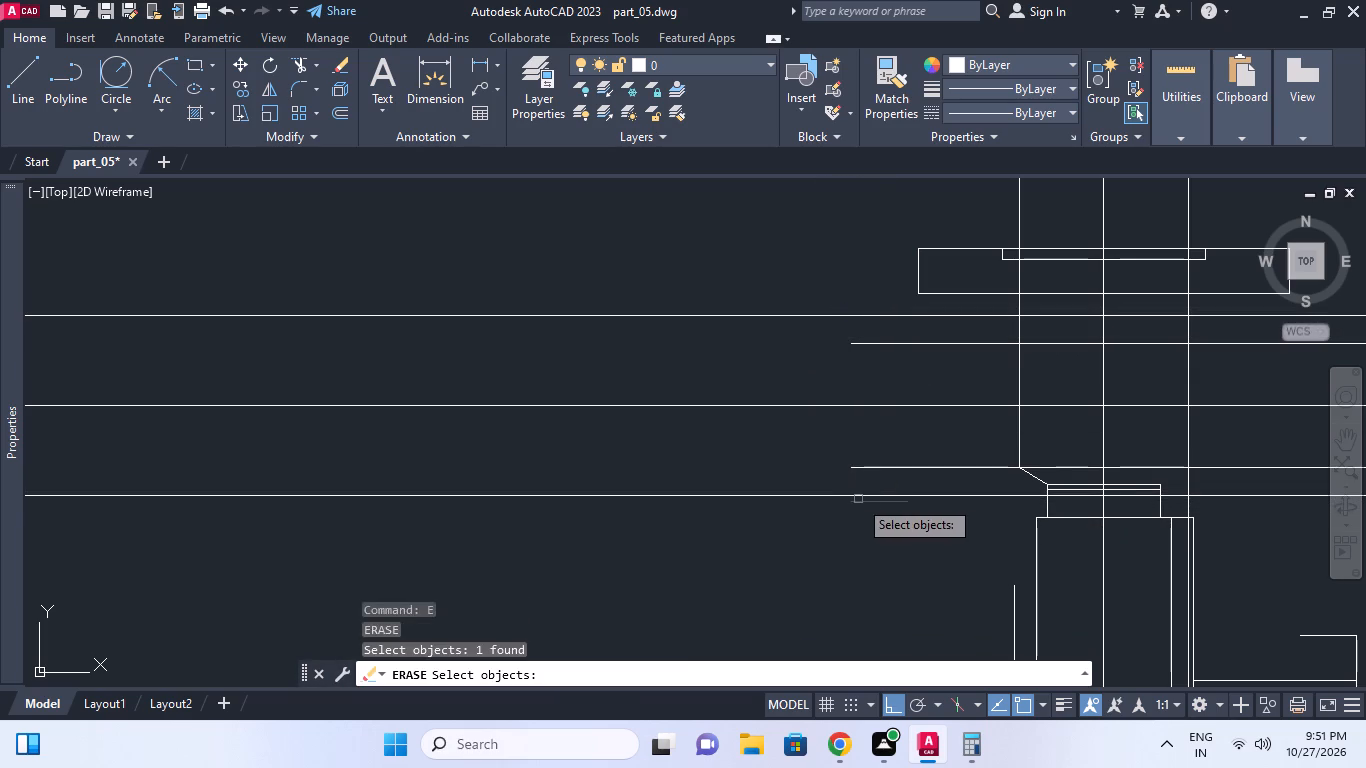
{"action": "left_click", "coordinate": [857, 498]}
{"action": "left_click", "coordinate": [785, 486]}
{"action": "left_click", "coordinate": [734, 511]}
{"action": "left_click", "coordinate": [787, 323]}
{"action": "left_click", "coordinate": [767, 297]}
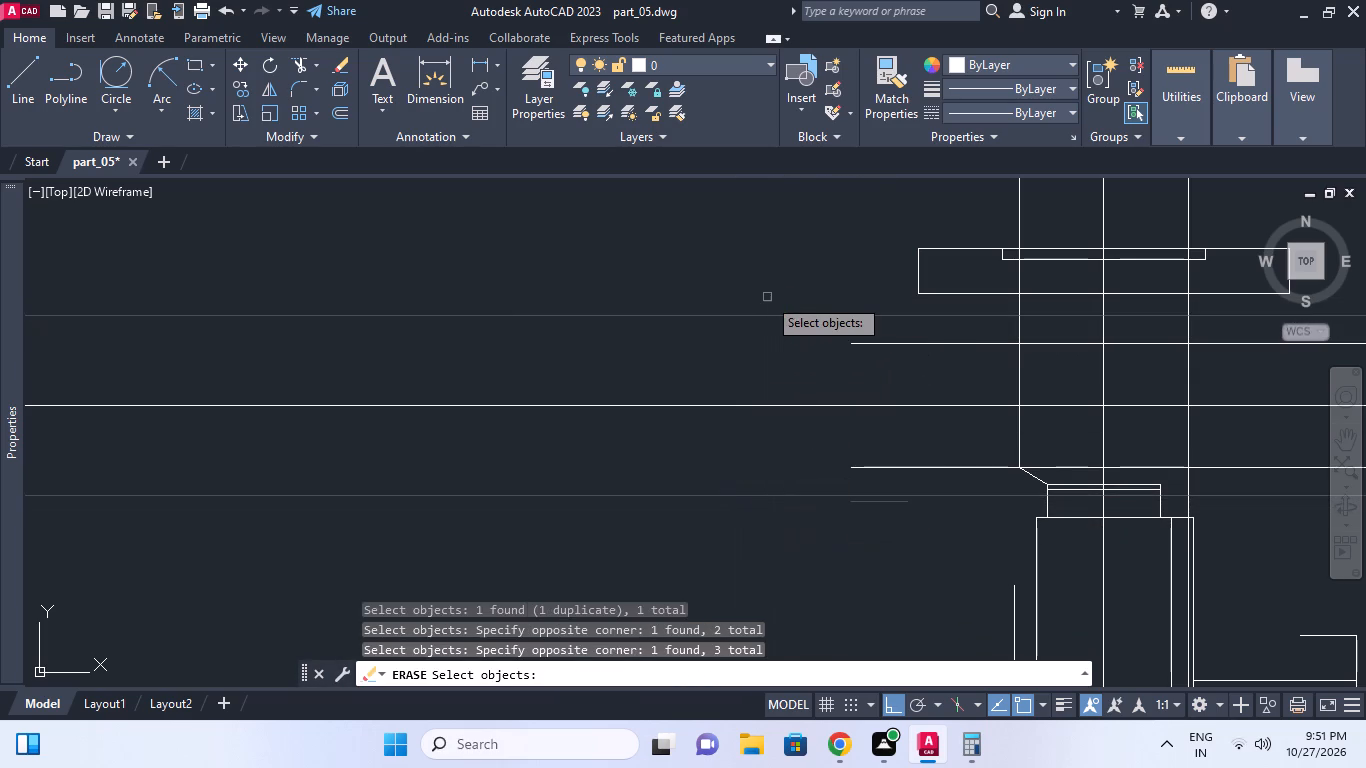
{"action": "right_click", "coordinate": [767, 297]}
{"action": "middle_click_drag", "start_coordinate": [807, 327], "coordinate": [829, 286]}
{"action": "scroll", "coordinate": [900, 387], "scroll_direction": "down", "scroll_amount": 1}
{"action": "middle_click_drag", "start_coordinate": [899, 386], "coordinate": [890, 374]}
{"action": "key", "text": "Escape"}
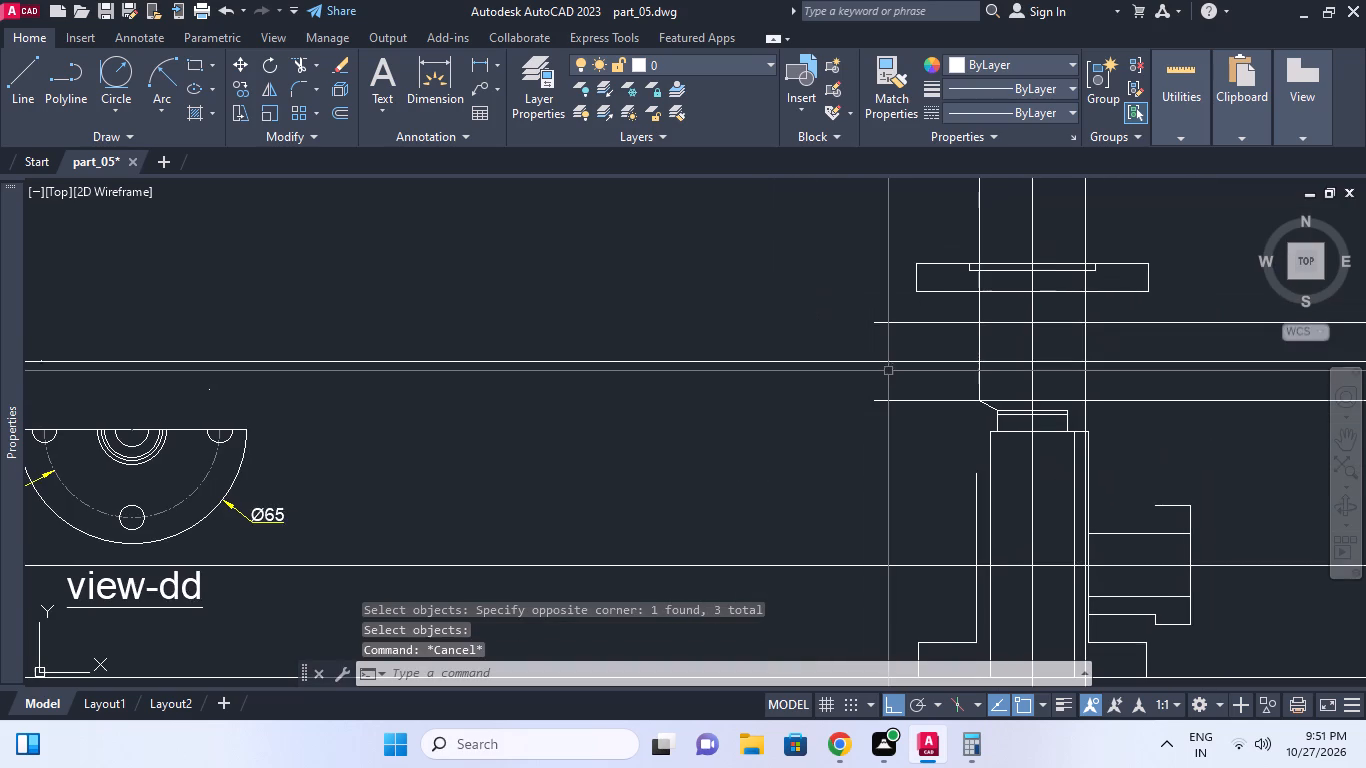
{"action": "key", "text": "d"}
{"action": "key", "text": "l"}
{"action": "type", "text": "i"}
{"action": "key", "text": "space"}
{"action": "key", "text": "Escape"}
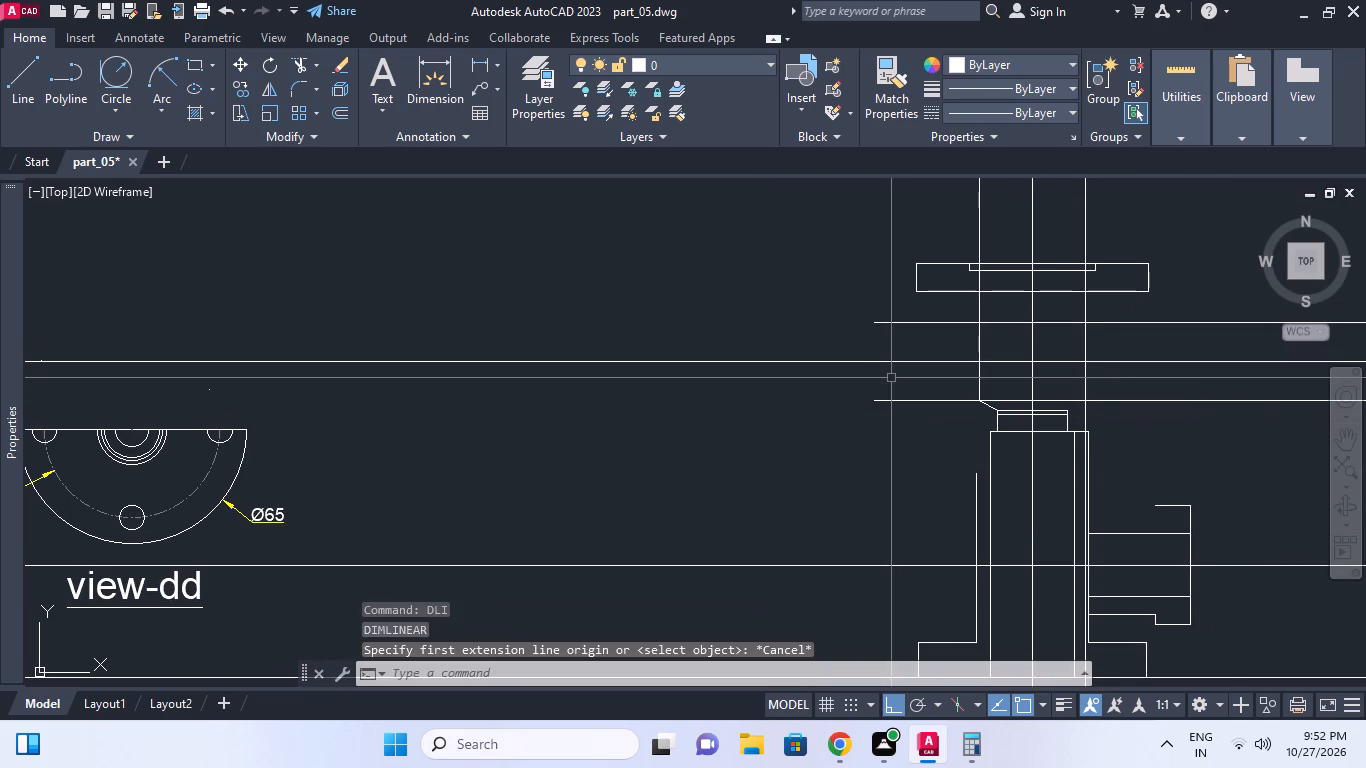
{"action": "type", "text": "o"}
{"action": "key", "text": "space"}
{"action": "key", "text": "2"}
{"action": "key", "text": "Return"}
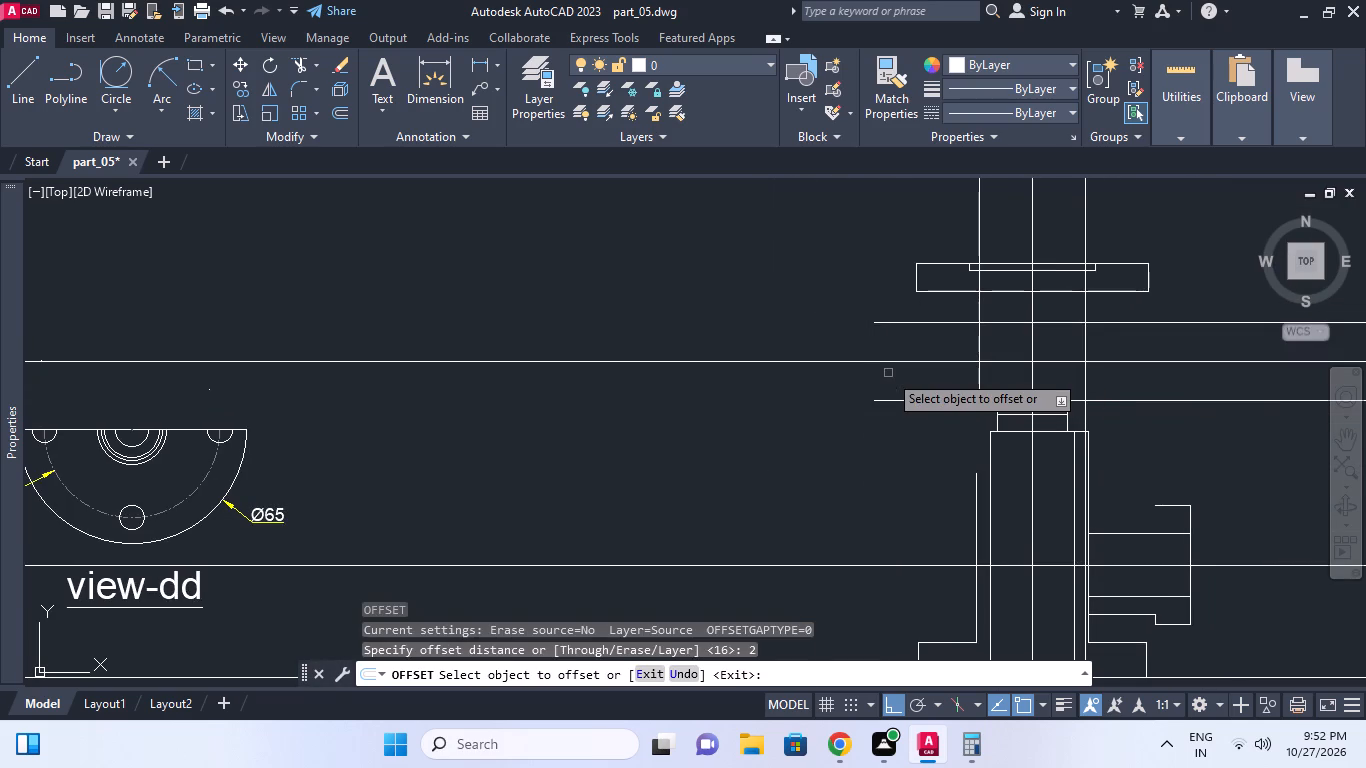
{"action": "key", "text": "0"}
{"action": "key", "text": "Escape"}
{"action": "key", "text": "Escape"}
Offset the branch's horizontal centre line by 20 both upwards and downwards.
{"action": "type", "text": "o"}
{"action": "key", "text": "space"}
{"action": "key", "text": "2"}
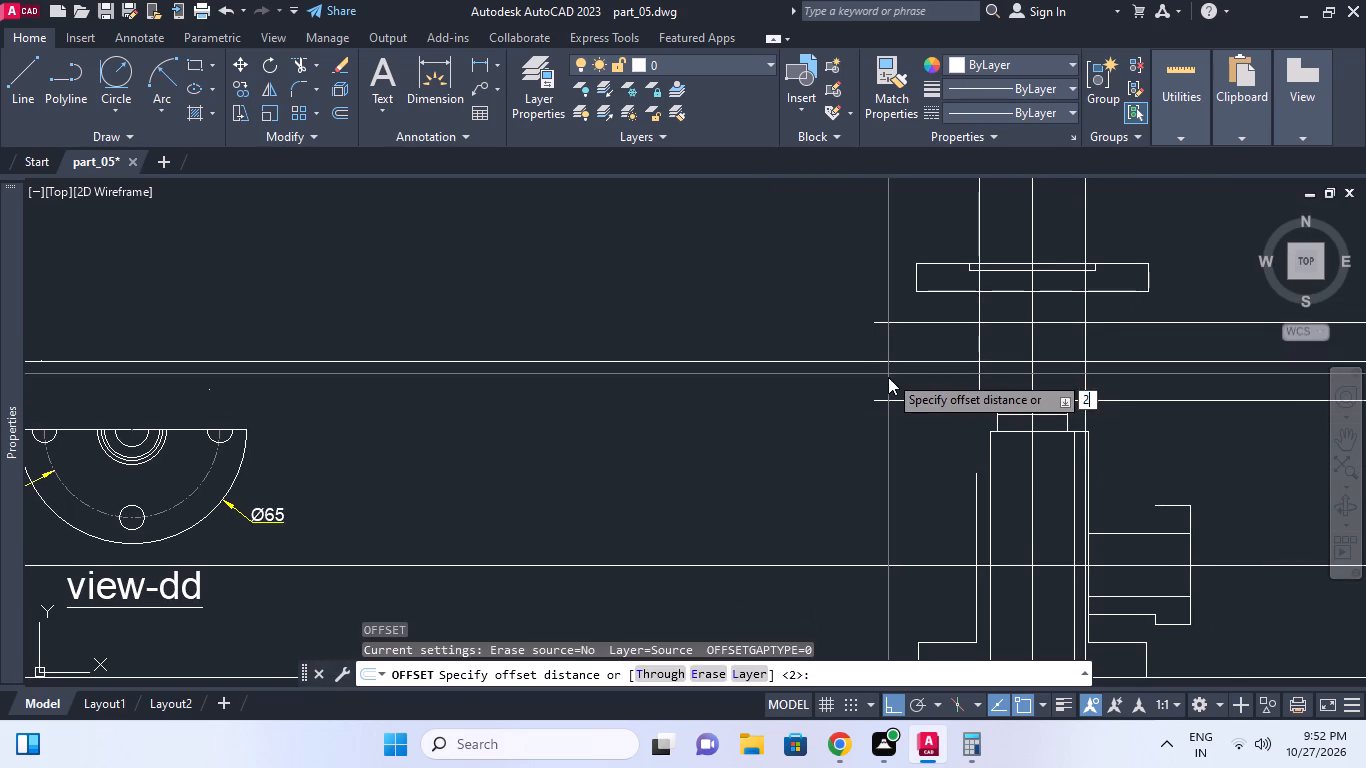
{"action": "key", "text": "0"}
{"action": "key", "text": "Return"}
{"action": "left_click", "coordinate": [917, 364]}
{"action": "left_click", "coordinate": [917, 348]}
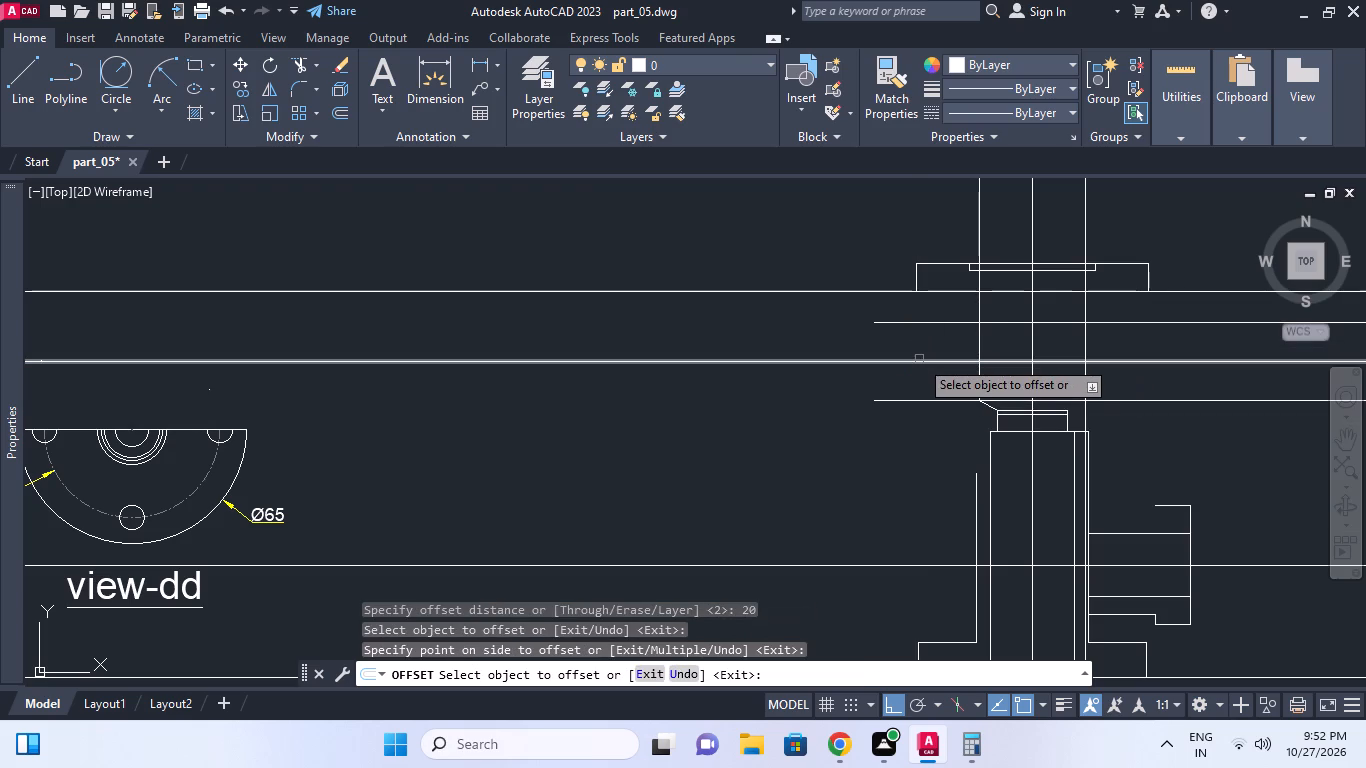
{"action": "left_click", "coordinate": [919, 359]}
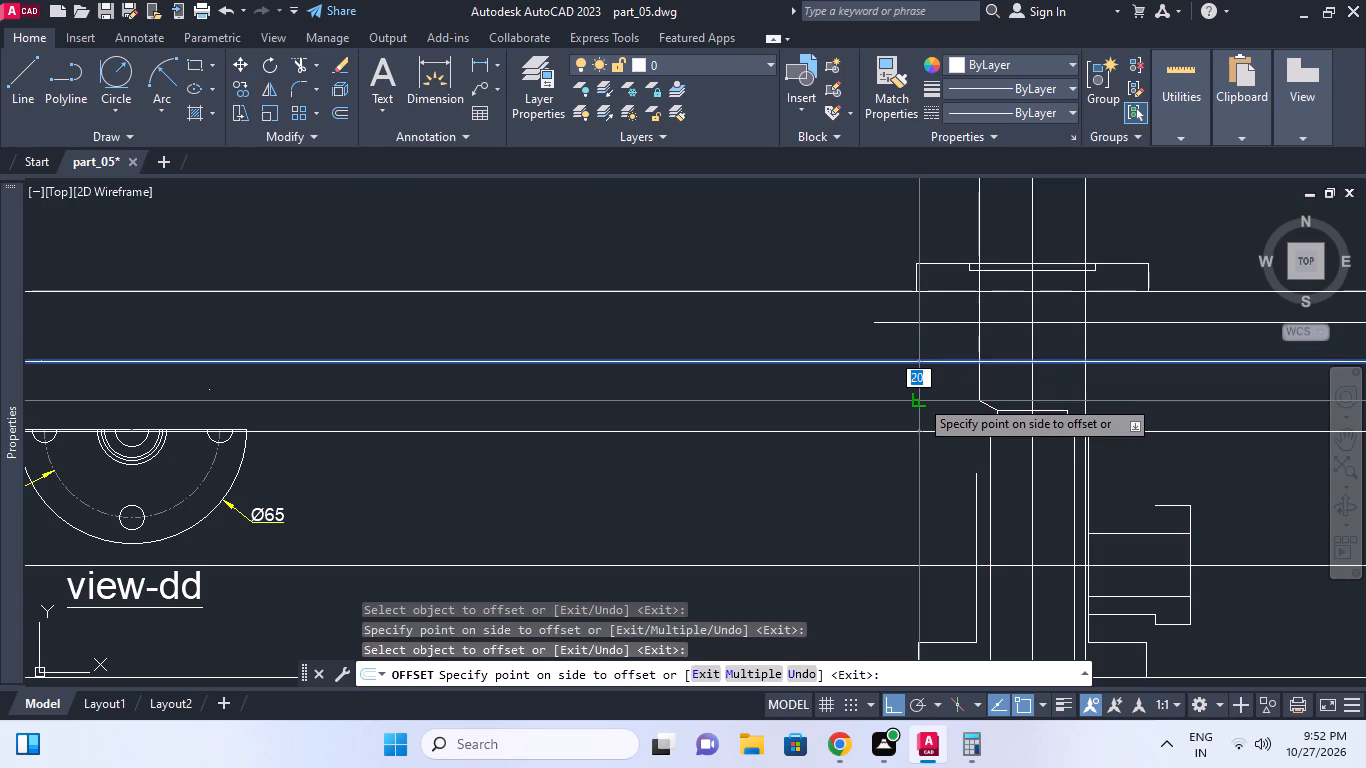
{"action": "left_click", "coordinate": [919, 398]}
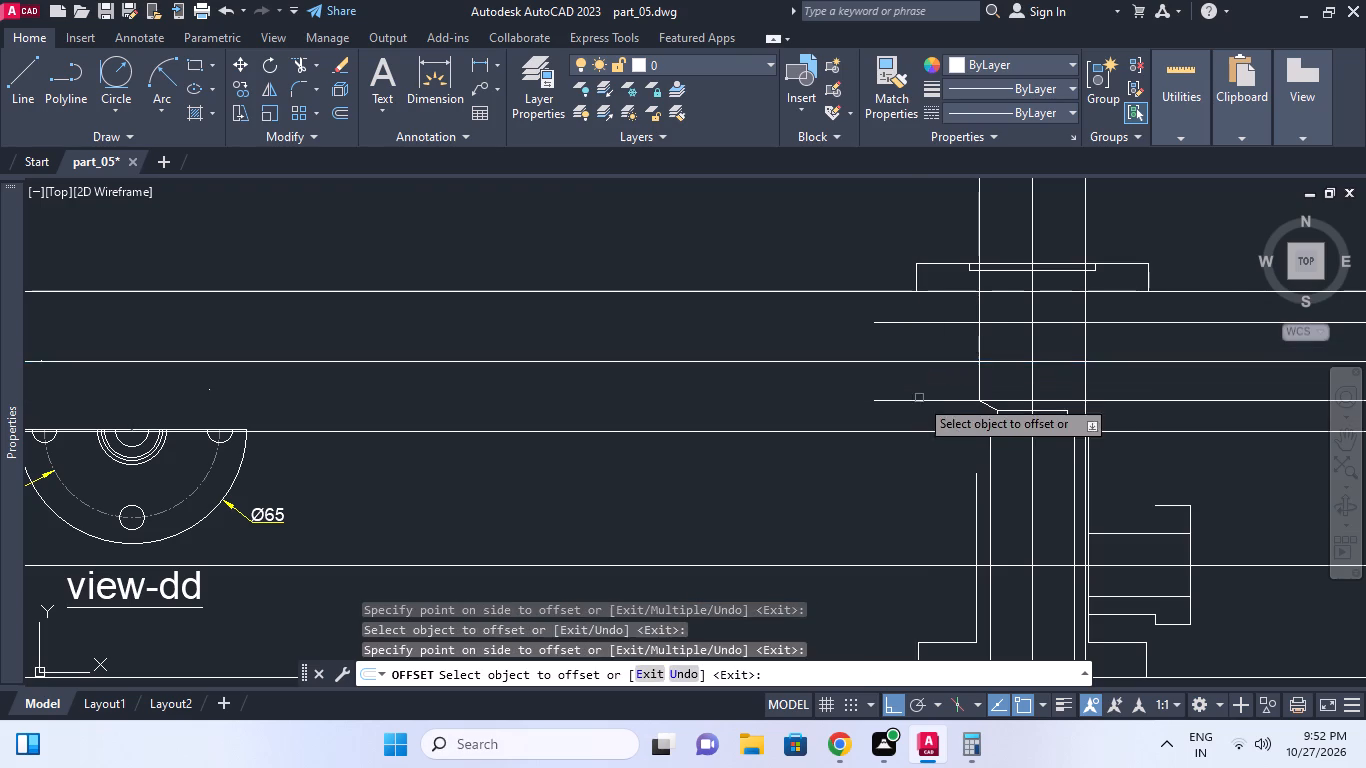
{"action": "key", "text": "Escape"}
Draw a vertical line from the left end of the branch's upper line up to the upper line offset by 20.
{"action": "type", "text": "l"}
{"action": "key", "text": "space"}
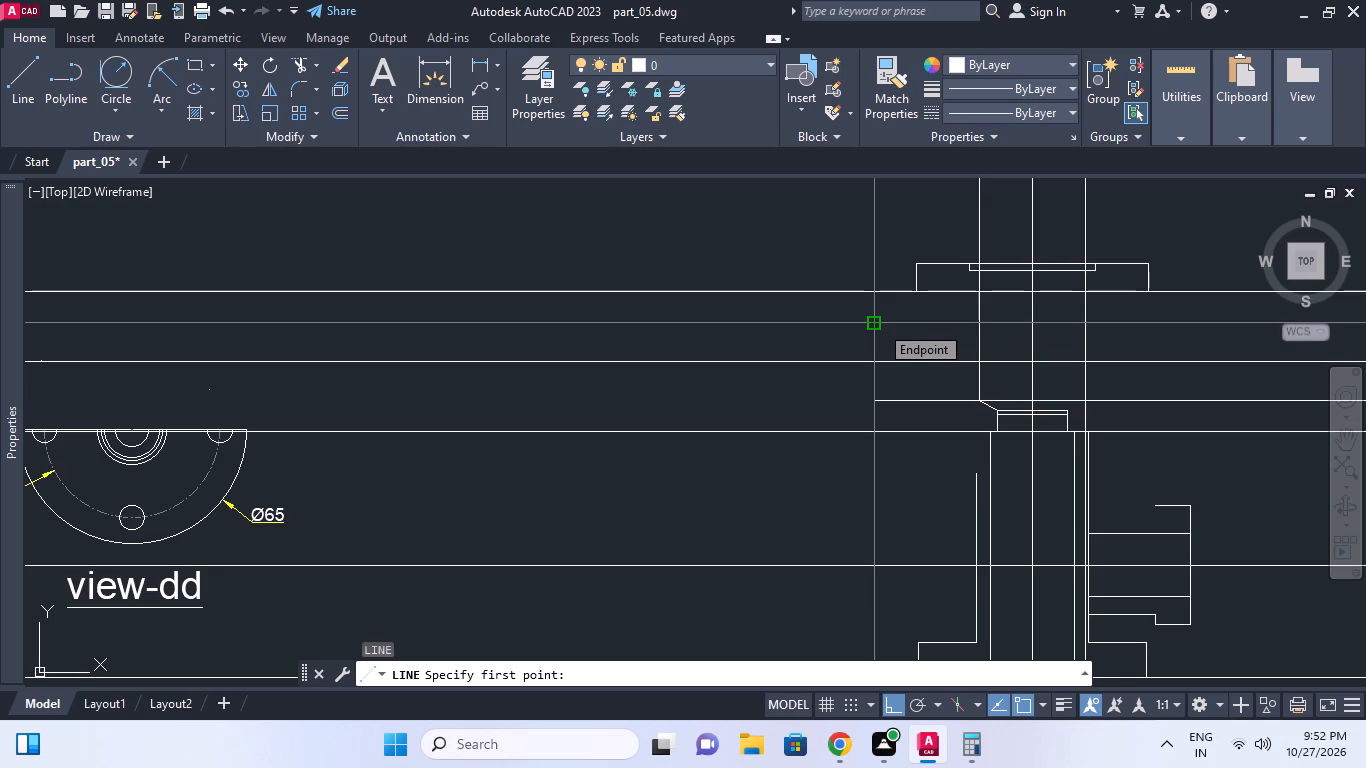
{"action": "key", "text": "Escape"}
{"action": "key", "text": "space"}
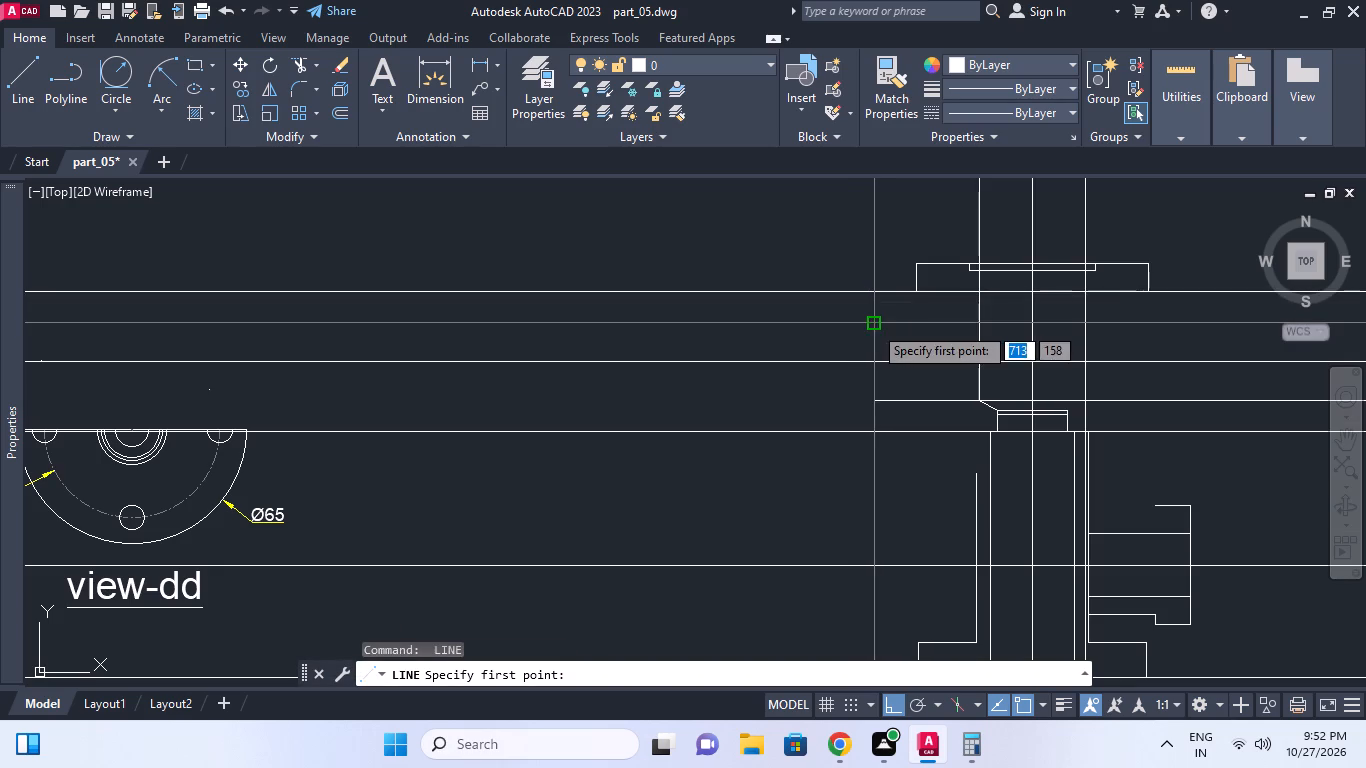
{"action": "left_click", "coordinate": [871, 295]}
{"action": "key", "text": "Escape"}
{"action": "key", "text": "space"}
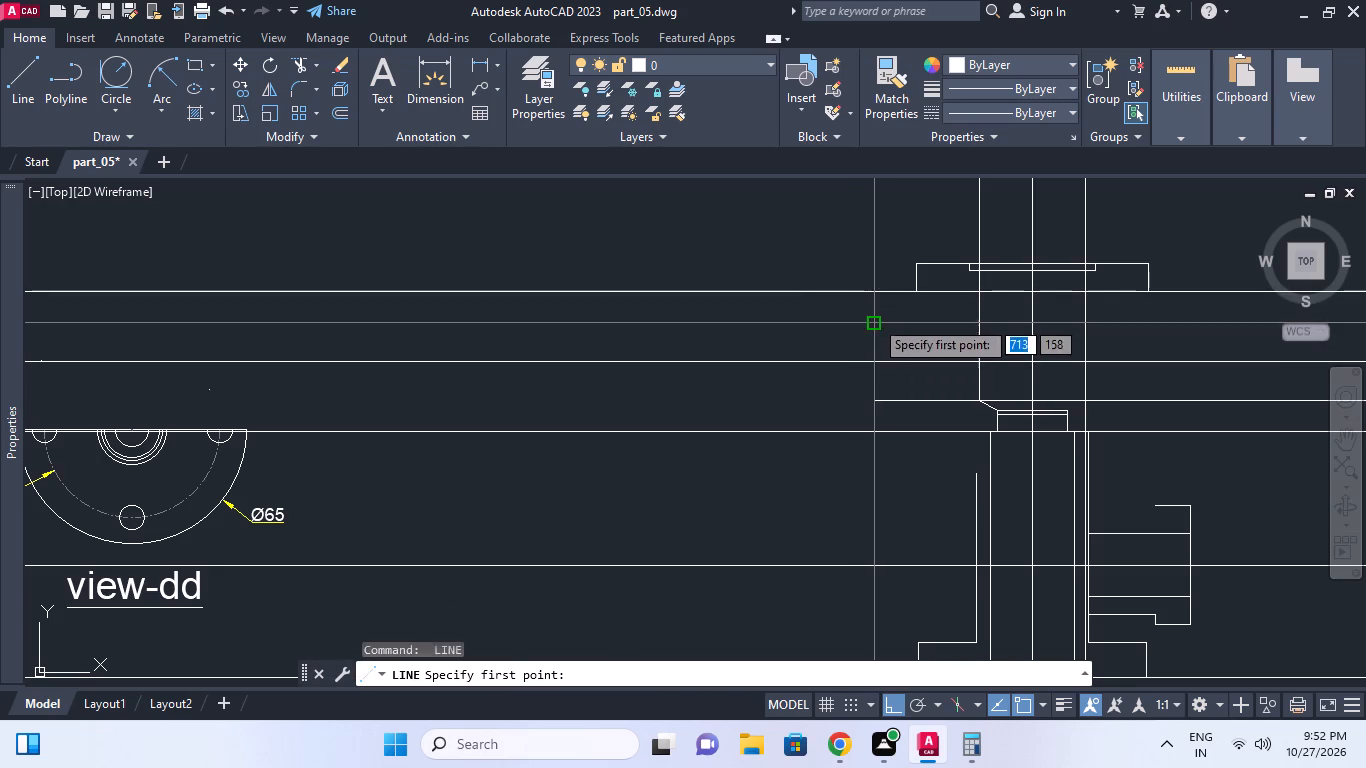
{"action": "left_click", "coordinate": [874, 321]}
{"action": "left_click", "coordinate": [877, 297]}
{"action": "key", "text": "Escape"}
Extend the vertical line at the branch's left end down to the lower line offset by 20.
{"action": "scroll", "coordinate": [879, 313], "scroll_direction": "up", "scroll_amount": 1}
{"action": "type", "text": "ex"}
{"action": "key", "text": "space"}
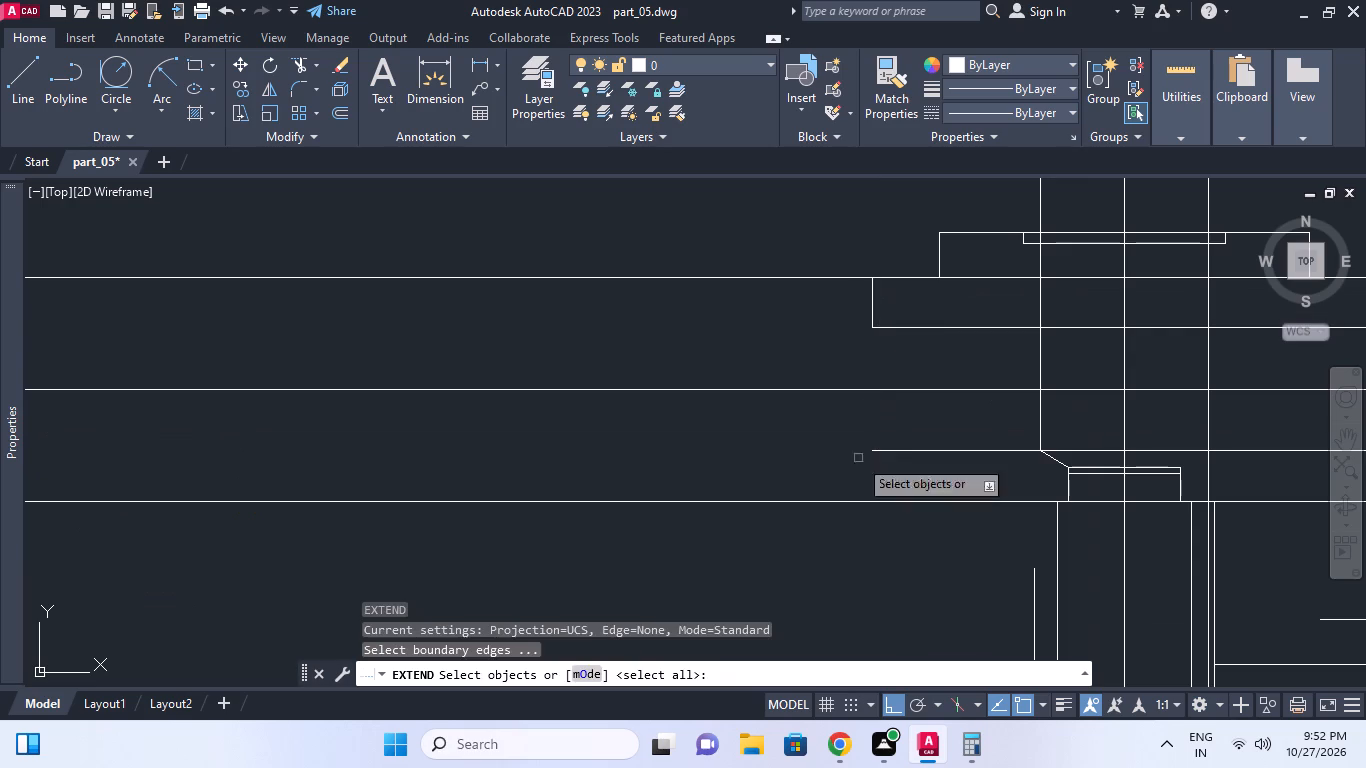
{"action": "left_click", "coordinate": [848, 511]}
{"action": "left_click", "coordinate": [804, 466]}
{"action": "key", "text": "space"}
{"action": "left_click", "coordinate": [896, 306]}
{"action": "left_click", "coordinate": [853, 305]}
{"action": "key", "text": "Escape"}
Erase the two horizontal lines offset by 20 from the branch's centre line.
{"action": "left_click", "coordinate": [844, 320]}
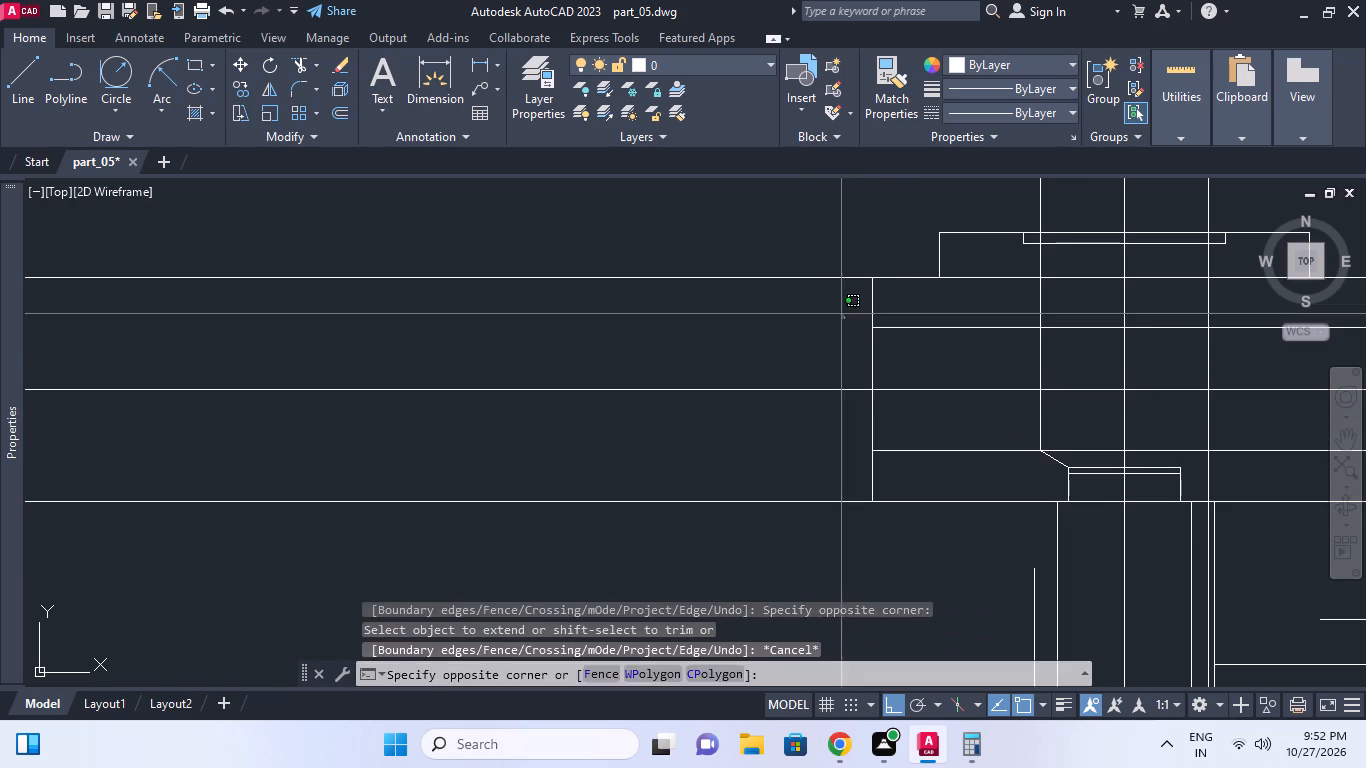
{"action": "left_click", "coordinate": [787, 237]}
{"action": "key", "text": "e"}
{"action": "key", "text": "space"}
{"action": "left_click_drag", "start_coordinate": [809, 504], "coordinate": [802, 491]}
{"action": "left_click", "coordinate": [765, 423]}
{"action": "key", "text": "e"}
{"action": "key", "text": "space"}
{"action": "key", "text": "Escape"}
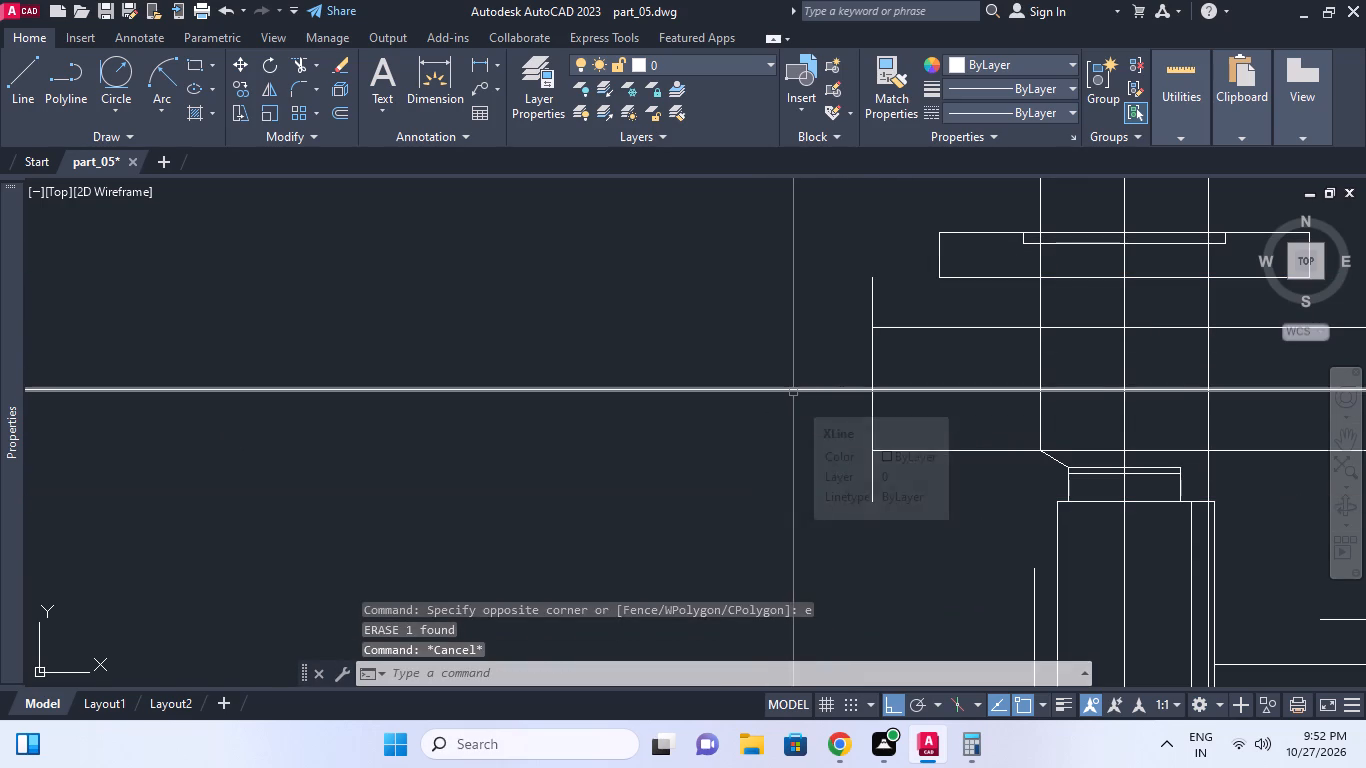
Draw 10-long horizontal lines inward from the upper and lower ends of the branch flange's outer vertical line.
{"action": "key", "text": "l"}
{"action": "key", "text": "space"}
{"action": "left_click", "coordinate": [868, 278]}
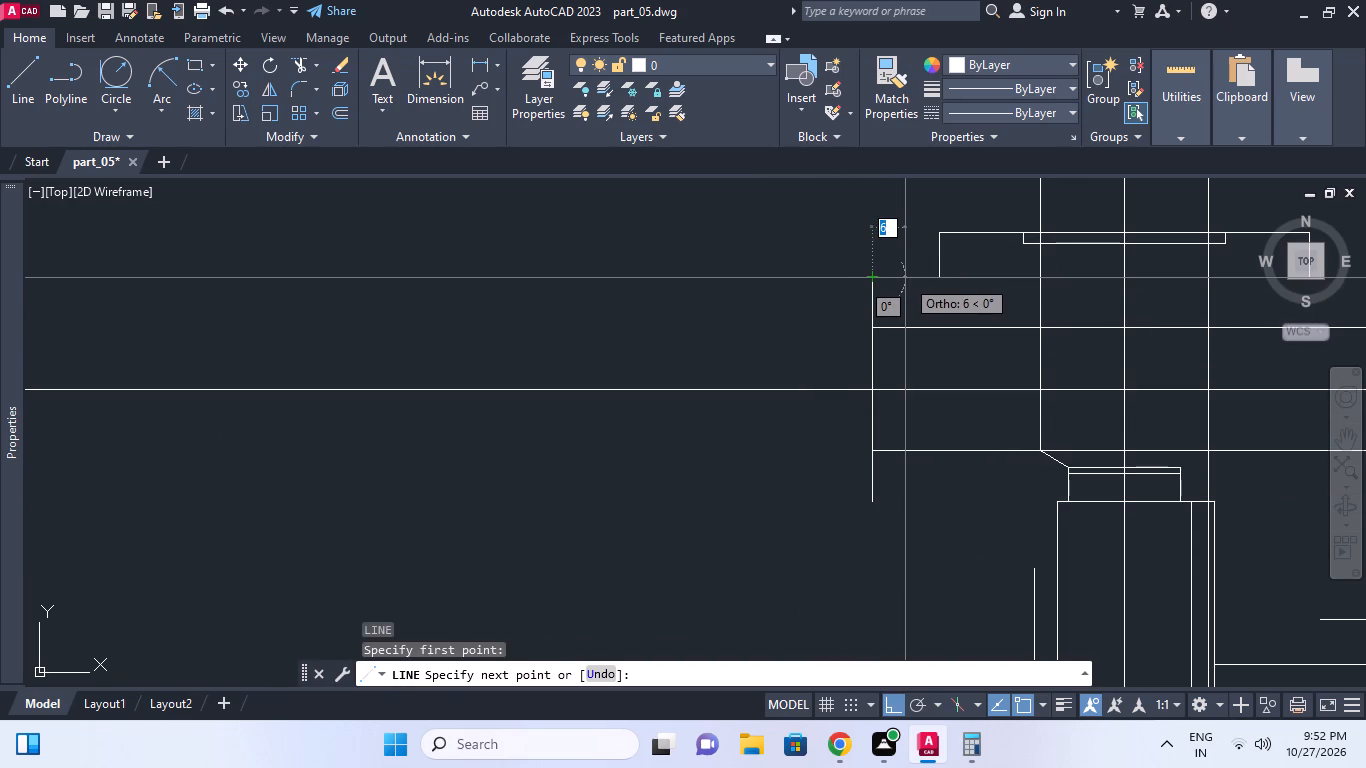
{"action": "type", "text": "10"}
{"action": "key", "text": "Return"}
{"action": "key", "text": "Return"}
{"action": "key", "text": "space"}
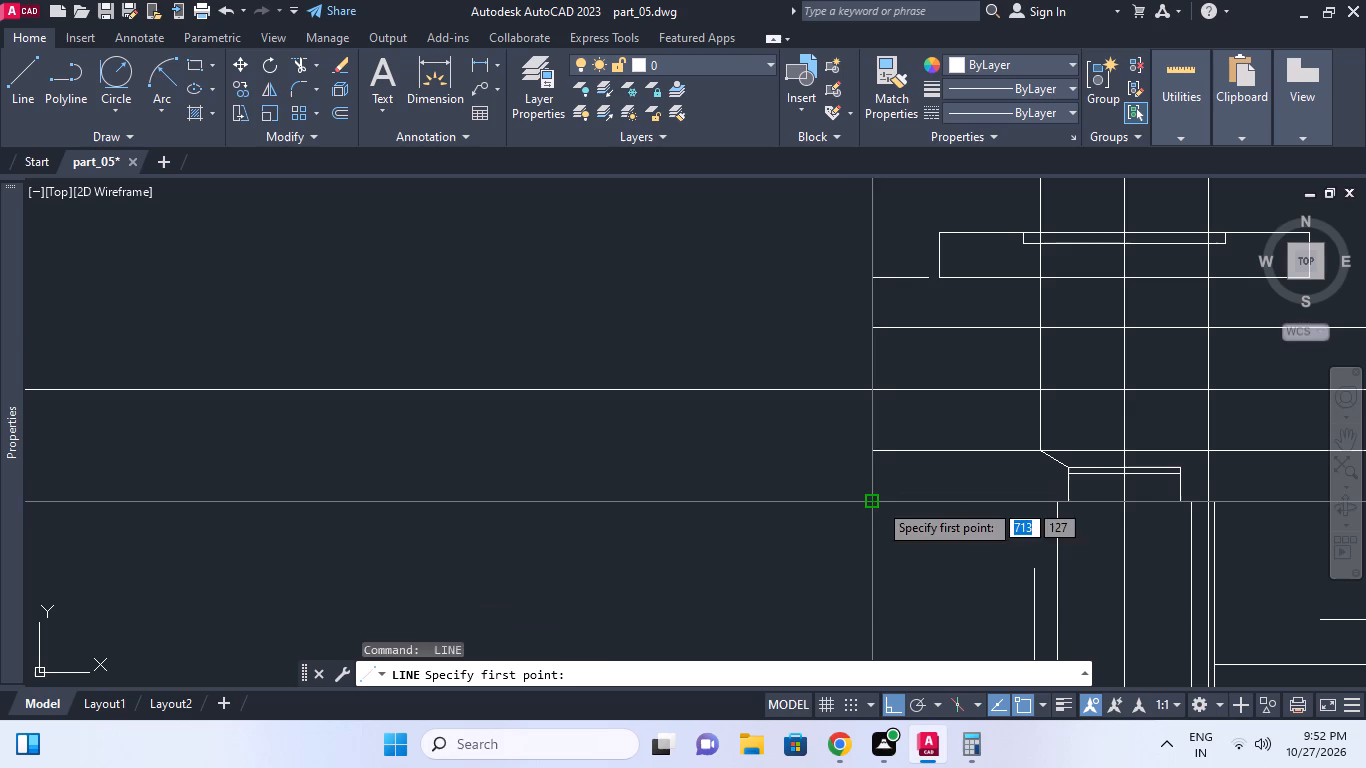
{"action": "left_click", "coordinate": [878, 502]}
{"action": "type", "text": "10"}
{"action": "key", "text": "Return"}
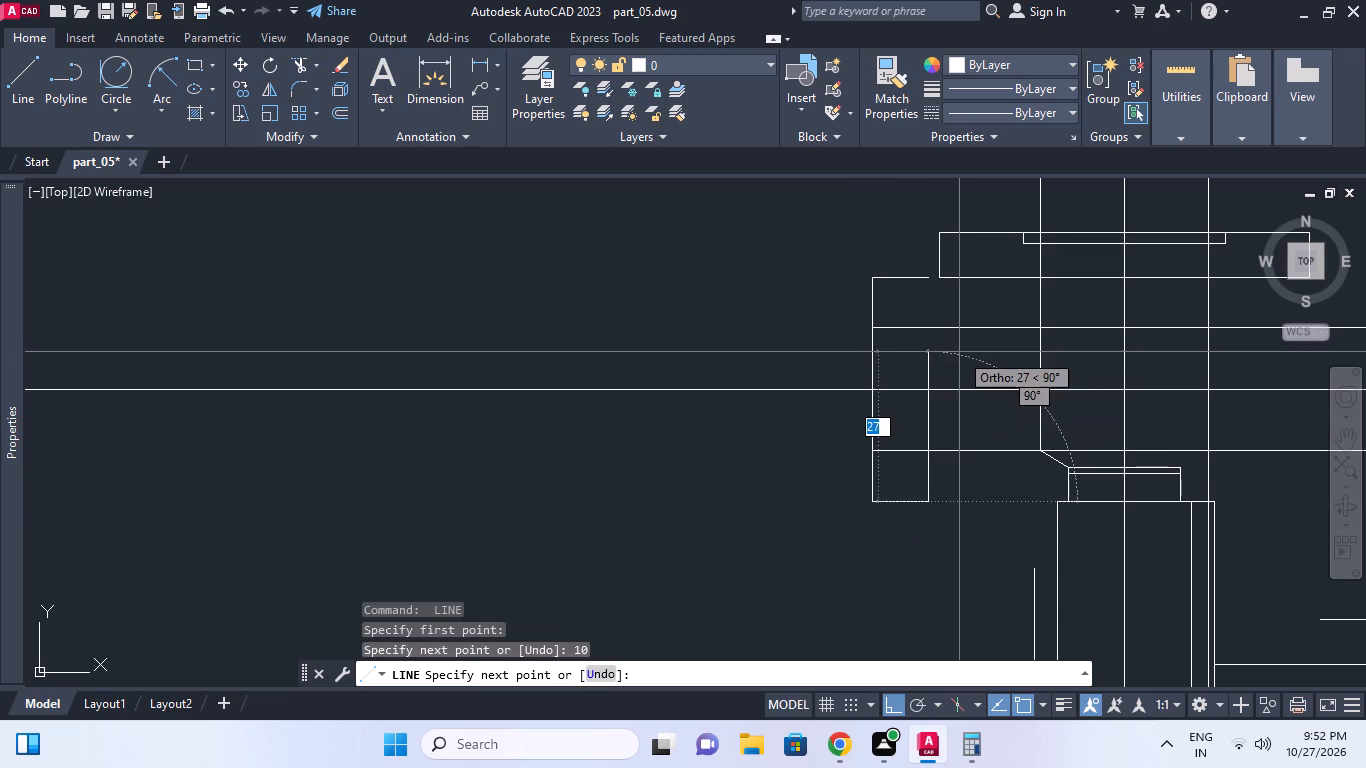
{"action": "key", "text": "Escape"}
Offset the branch's horizontal centre line by 32/2 both upwards and downwards.
{"action": "middle_click_drag", "start_coordinate": [985, 337], "coordinate": [972, 335]}
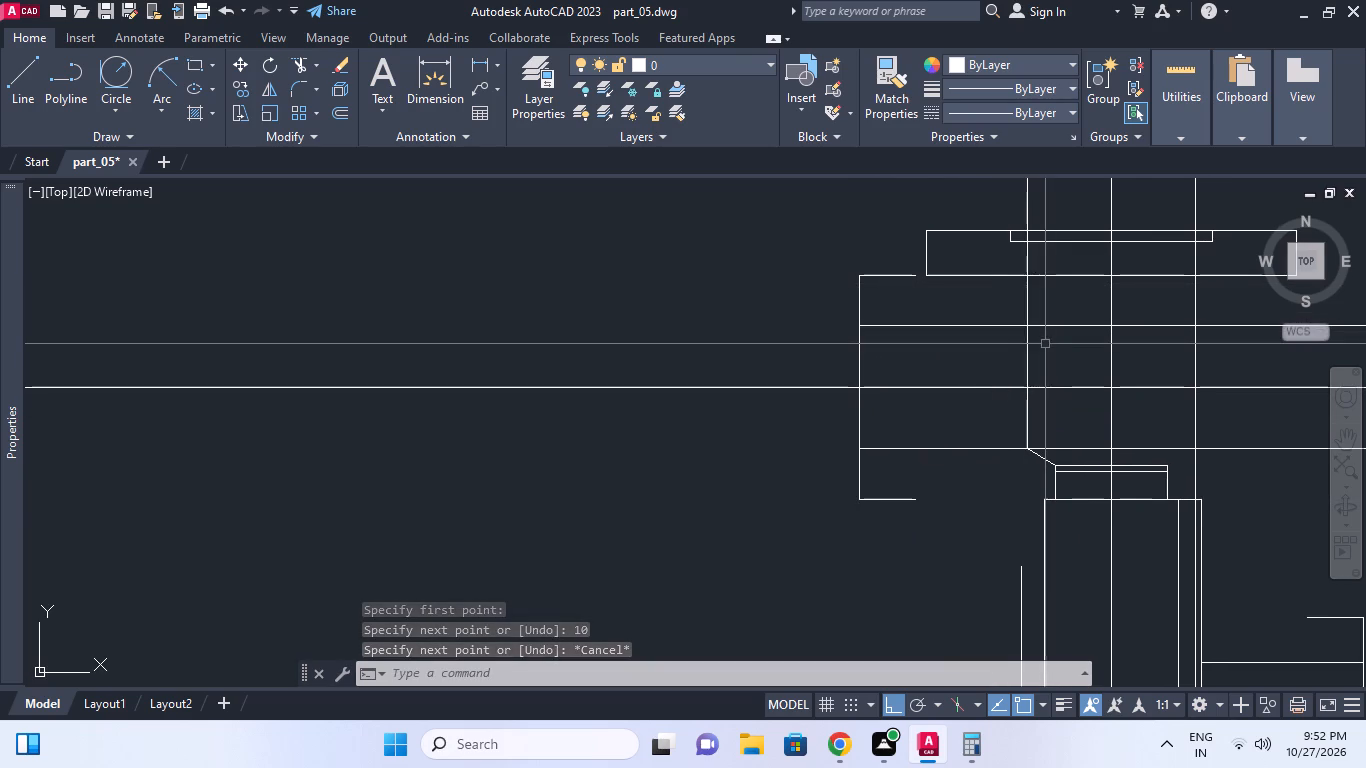
{"action": "type", "text": "o"}
{"action": "key", "text": "space"}
{"action": "type", "text": "32/2"}
{"action": "key", "text": "space"}
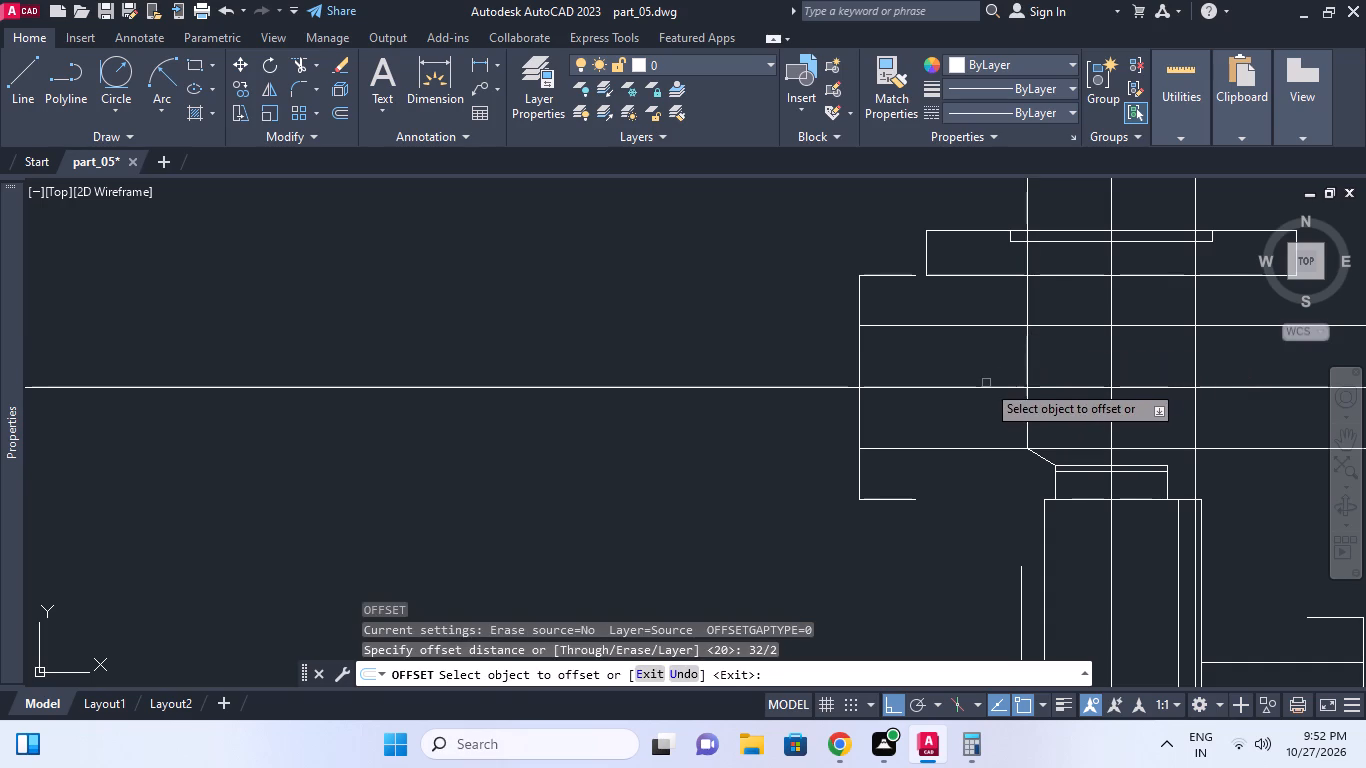
{"action": "left_click", "coordinate": [985, 391]}
{"action": "left_click", "coordinate": [984, 372]}
{"action": "left_click", "coordinate": [980, 390]}
{"action": "left_click", "coordinate": [975, 411]}
{"action": "key", "text": "Escape"}
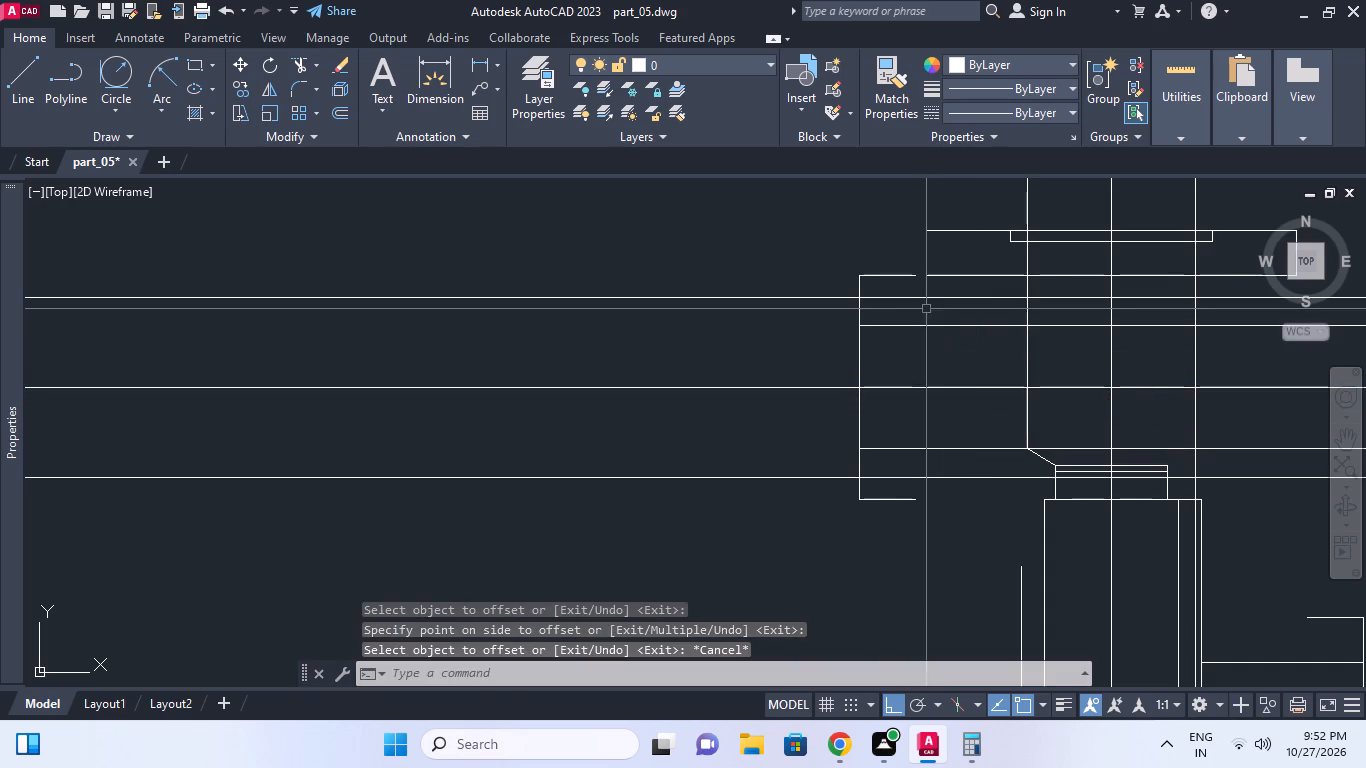
Draw a vertical line from the inner end of the branch flange's top edge down to the upper 32/2 offset line.
{"action": "middle_click", "coordinate": [925, 308]}
{"action": "key", "text": "l"}
{"action": "key", "text": "space"}
{"action": "left_click", "coordinate": [911, 272]}
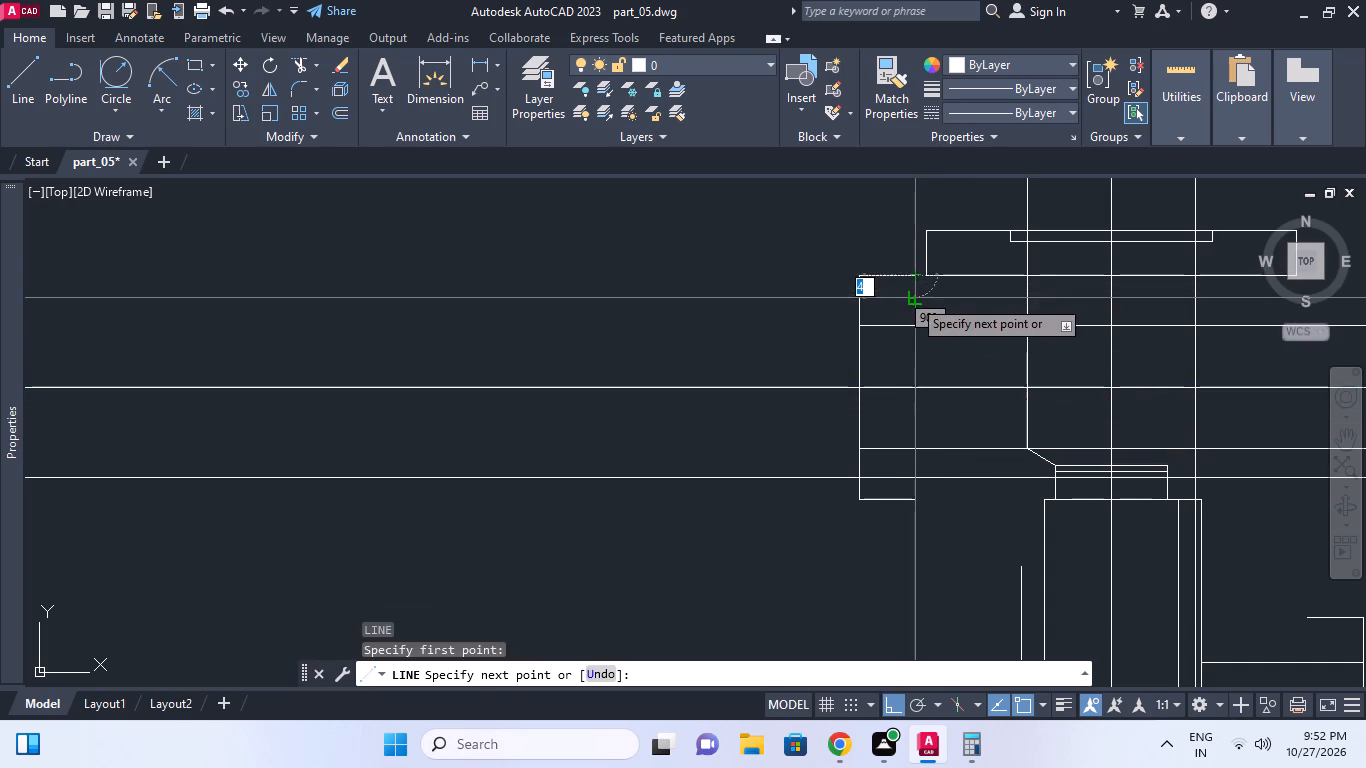
{"action": "left_click", "coordinate": [912, 298]}
{"action": "key", "text": "Escape"}
{"action": "key", "text": "Escape"}
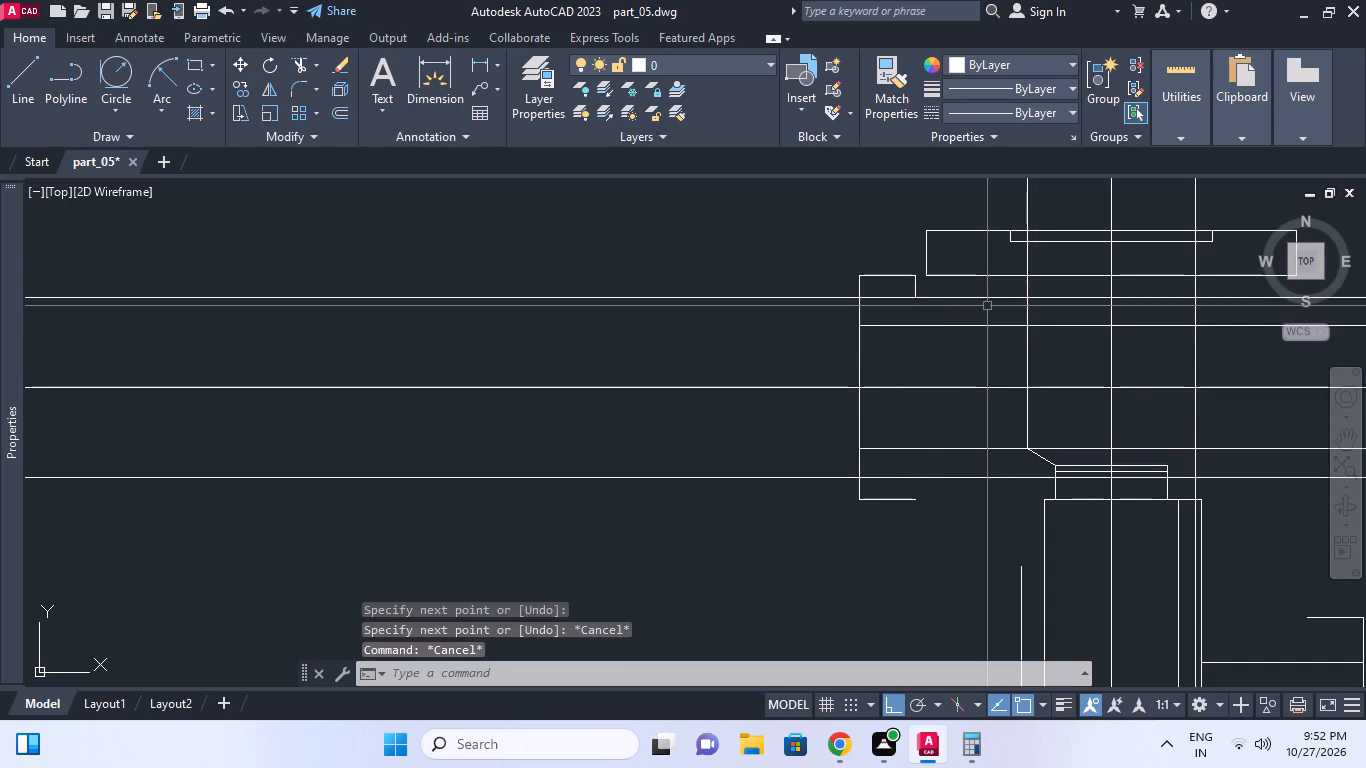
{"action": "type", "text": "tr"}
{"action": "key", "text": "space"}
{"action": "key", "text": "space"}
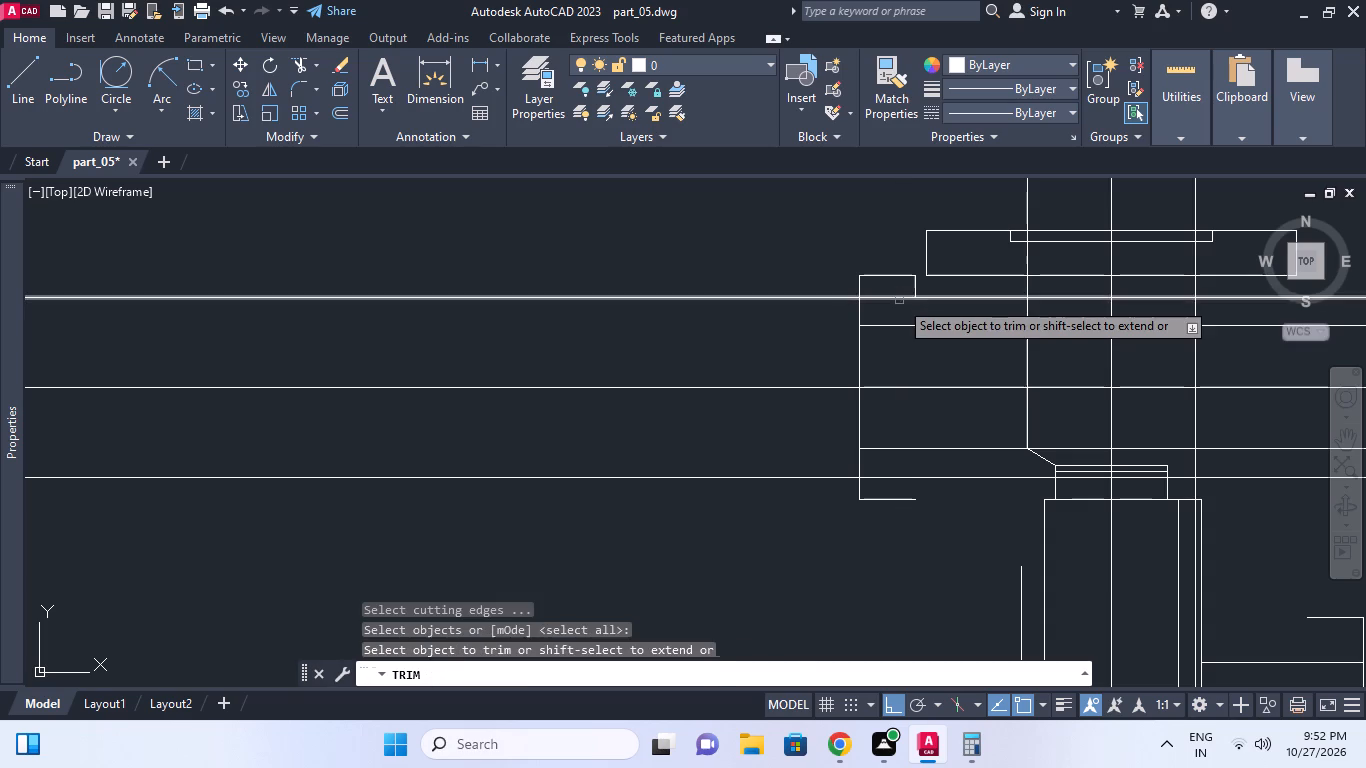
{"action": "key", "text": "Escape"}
Erase the upper horizontal line offset by 32/2 from the branch's centre line.
{"action": "left_click", "coordinate": [898, 297]}
{"action": "key", "text": "e"}
{"action": "key", "text": "space"}
{"action": "key", "text": "Escape"}
{"action": "middle_click", "coordinate": [932, 313]}
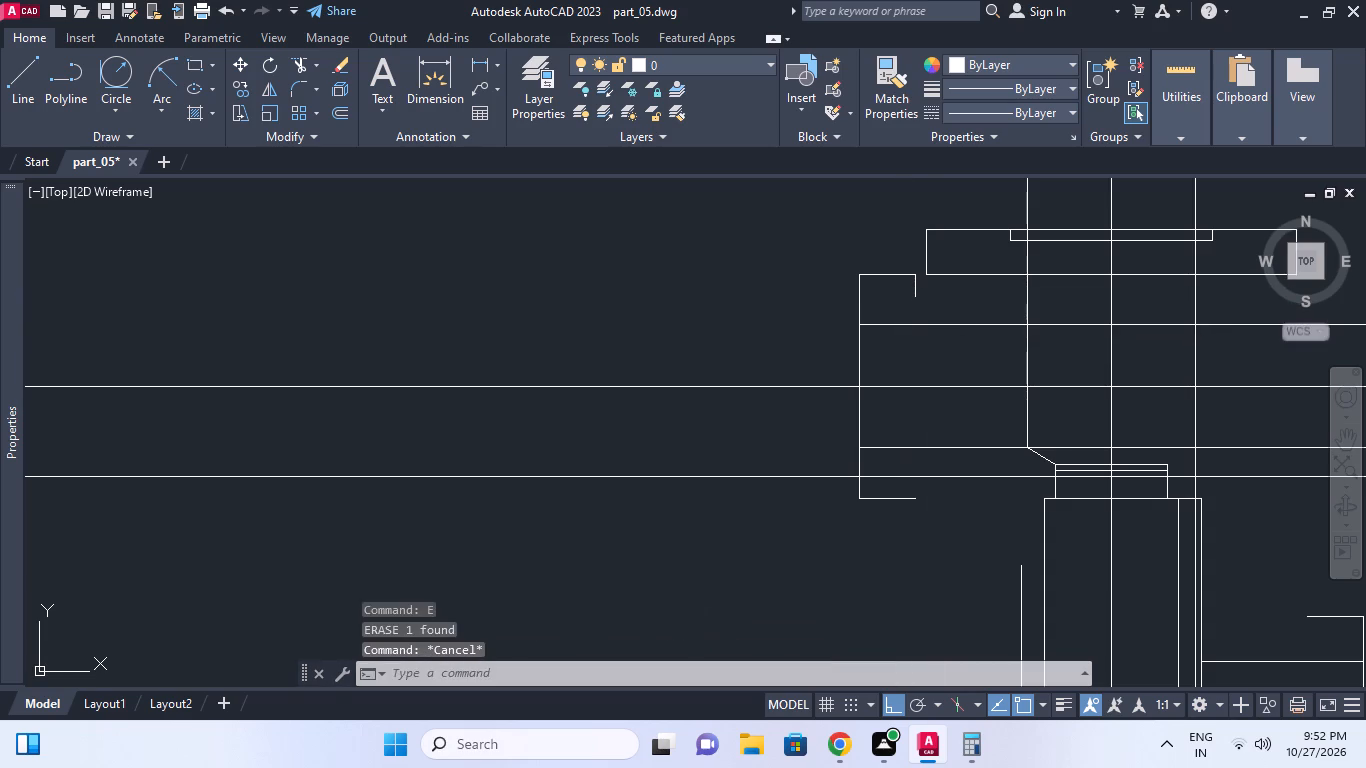
Draw a horizontal line from the lower end of the branch flange's short inner vertical to the body's left vertical line.
{"action": "key", "text": "l"}
{"action": "key", "text": "space"}
{"action": "left_click", "coordinate": [919, 298]}
{"action": "left_click", "coordinate": [1027, 293]}
{"action": "key", "text": "Escape"}
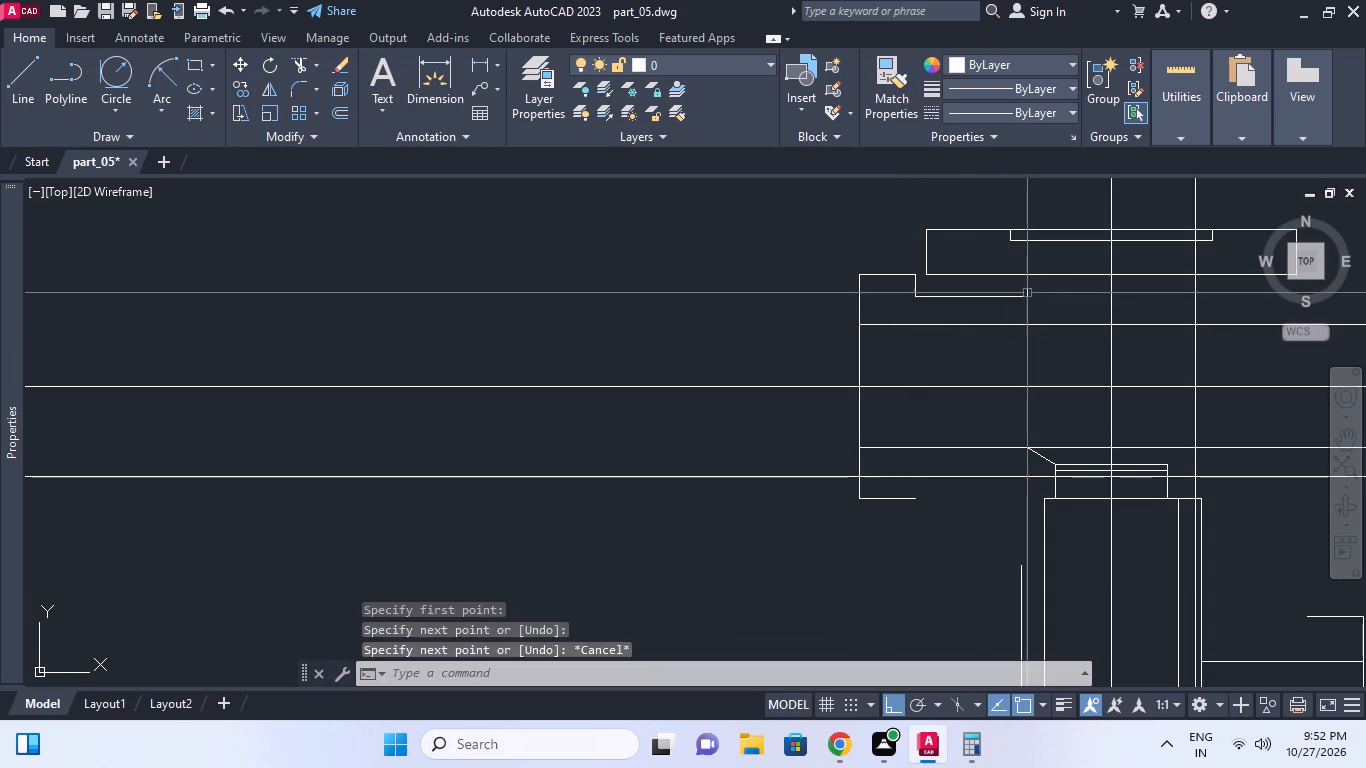
{"action": "middle_click", "coordinate": [1041, 292]}
{"action": "key", "text": "Escape"}
{"action": "middle_click", "coordinate": [1029, 289]}
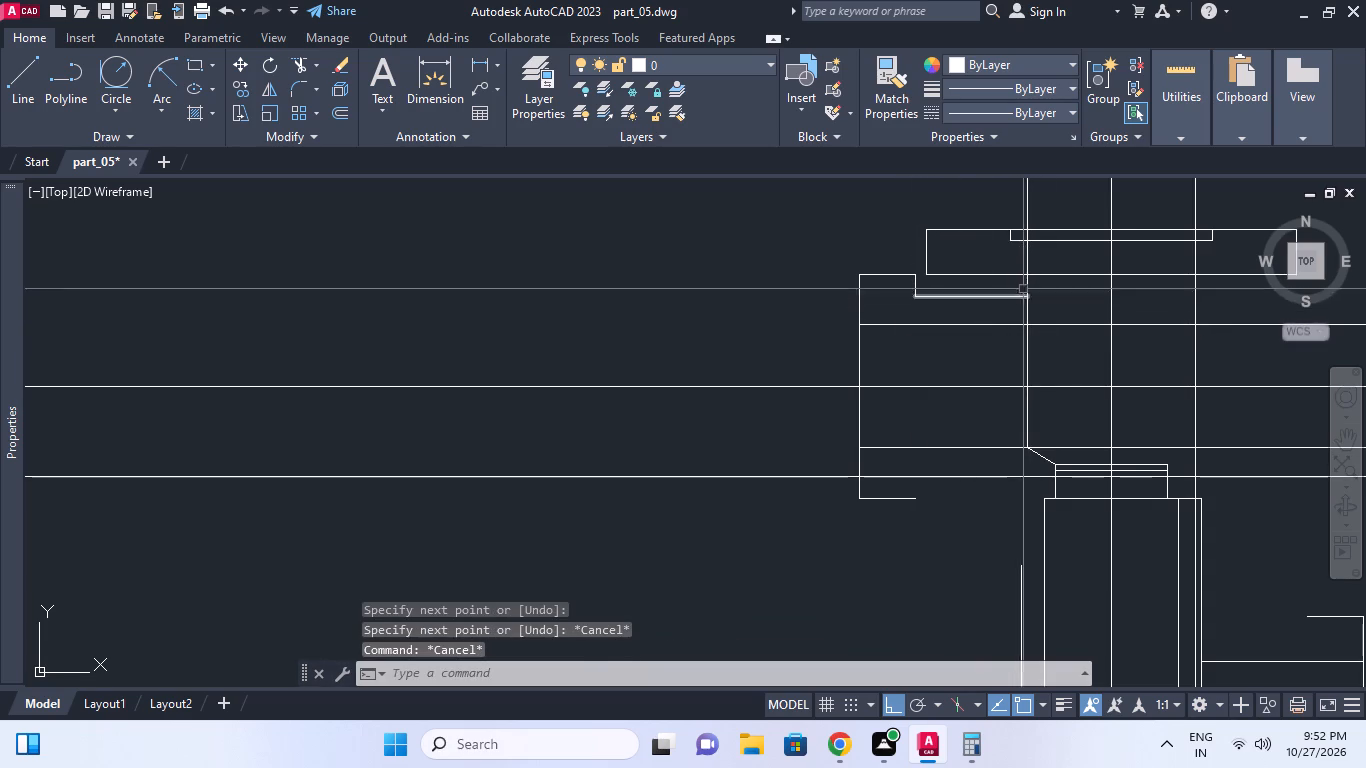
Trim the top flange's outline to the right of the body's left vertical line.
{"action": "scroll", "coordinate": [1023, 289], "scroll_direction": "up", "scroll_amount": 1}
{"action": "key", "text": "Escape"}
{"action": "middle_click", "coordinate": [1023, 289]}
{"action": "key", "text": "t"}
{"action": "key", "text": "r"}
{"action": "key", "text": "space"}
{"action": "left_click", "coordinate": [1032, 292]}
{"action": "key", "text": "space"}
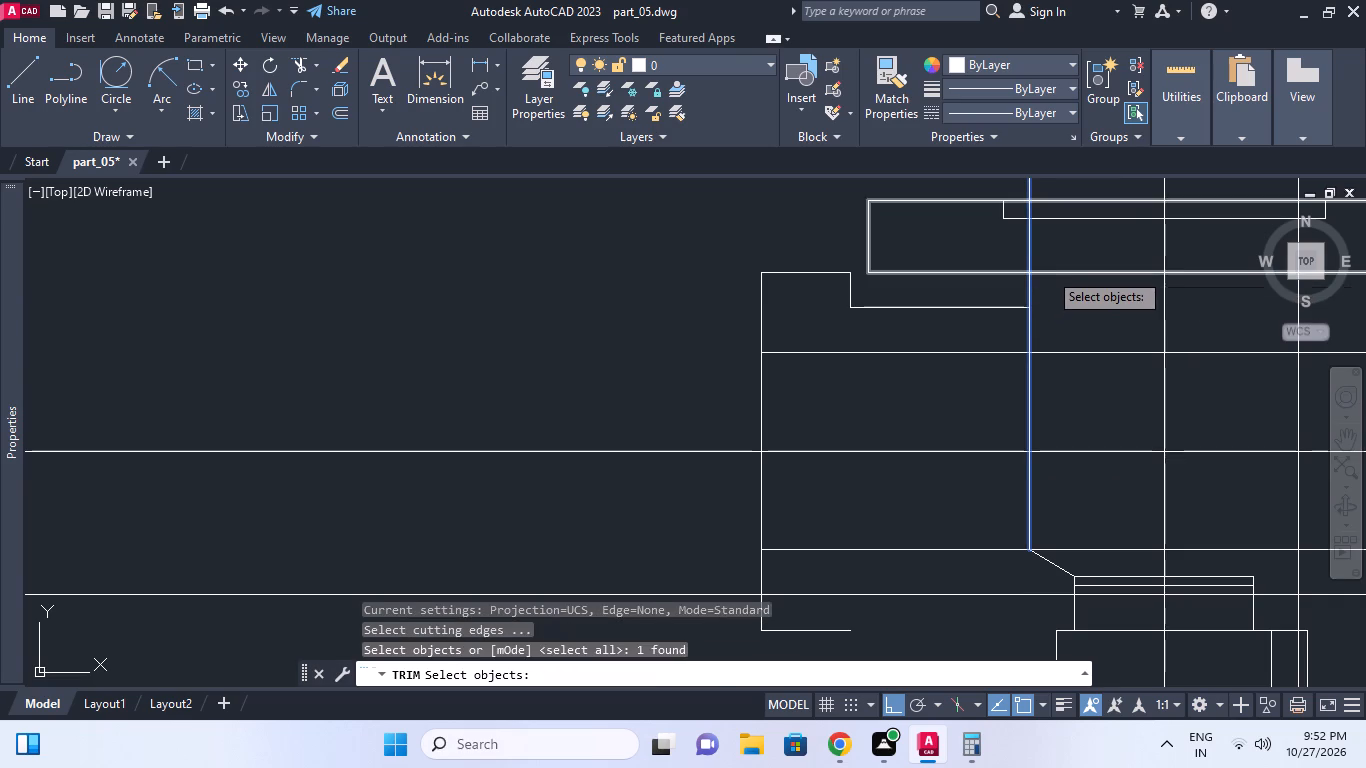
{"action": "left_click", "coordinate": [1046, 274]}
{"action": "key", "text": "Escape"}
{"action": "key", "text": "space"}
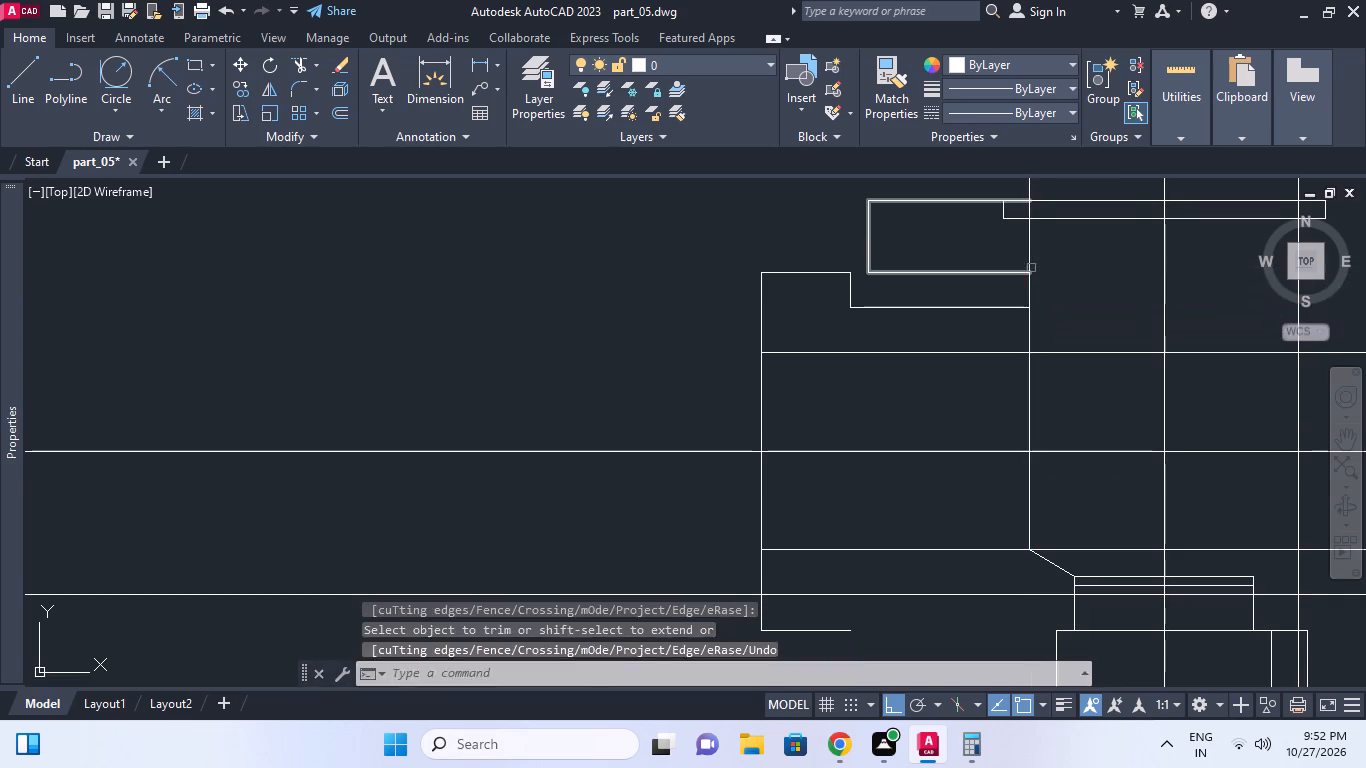
{"action": "key", "text": "space"}
{"action": "key", "text": "Escape"}
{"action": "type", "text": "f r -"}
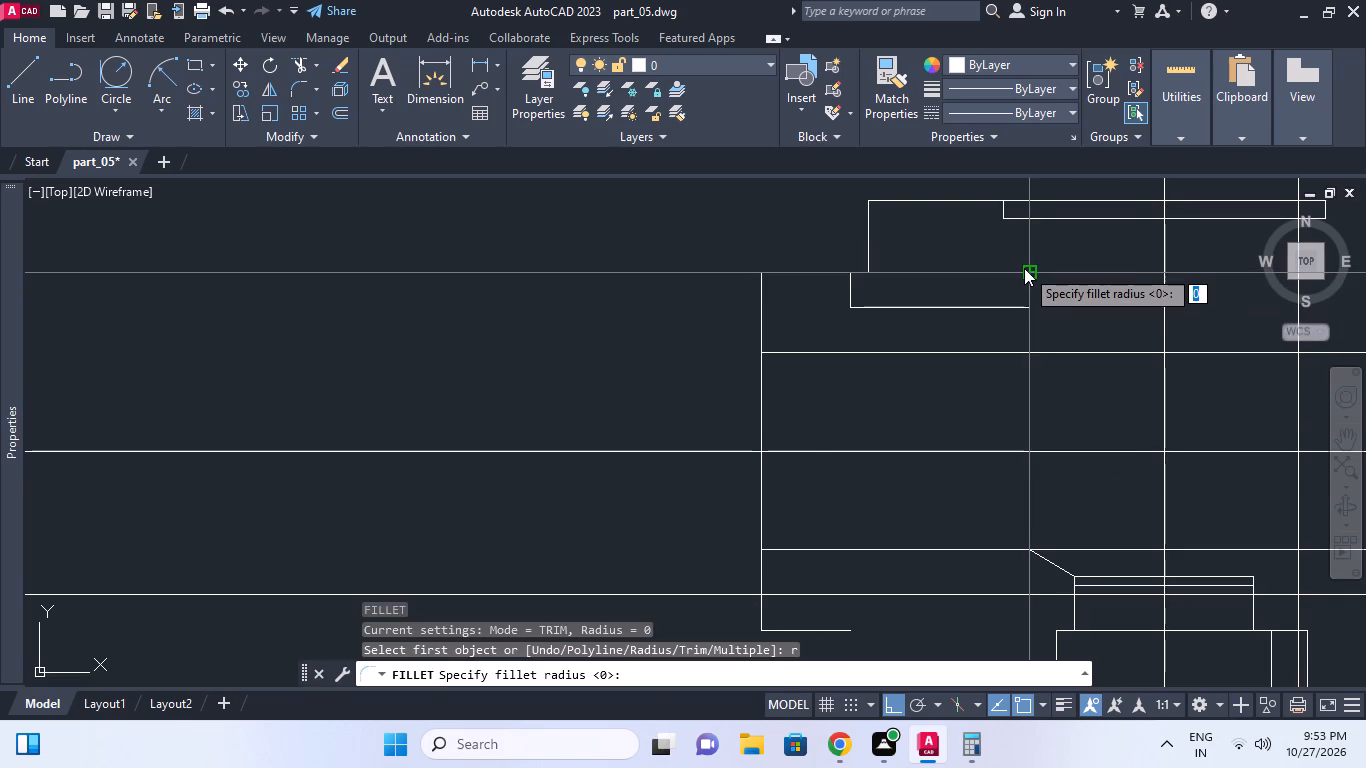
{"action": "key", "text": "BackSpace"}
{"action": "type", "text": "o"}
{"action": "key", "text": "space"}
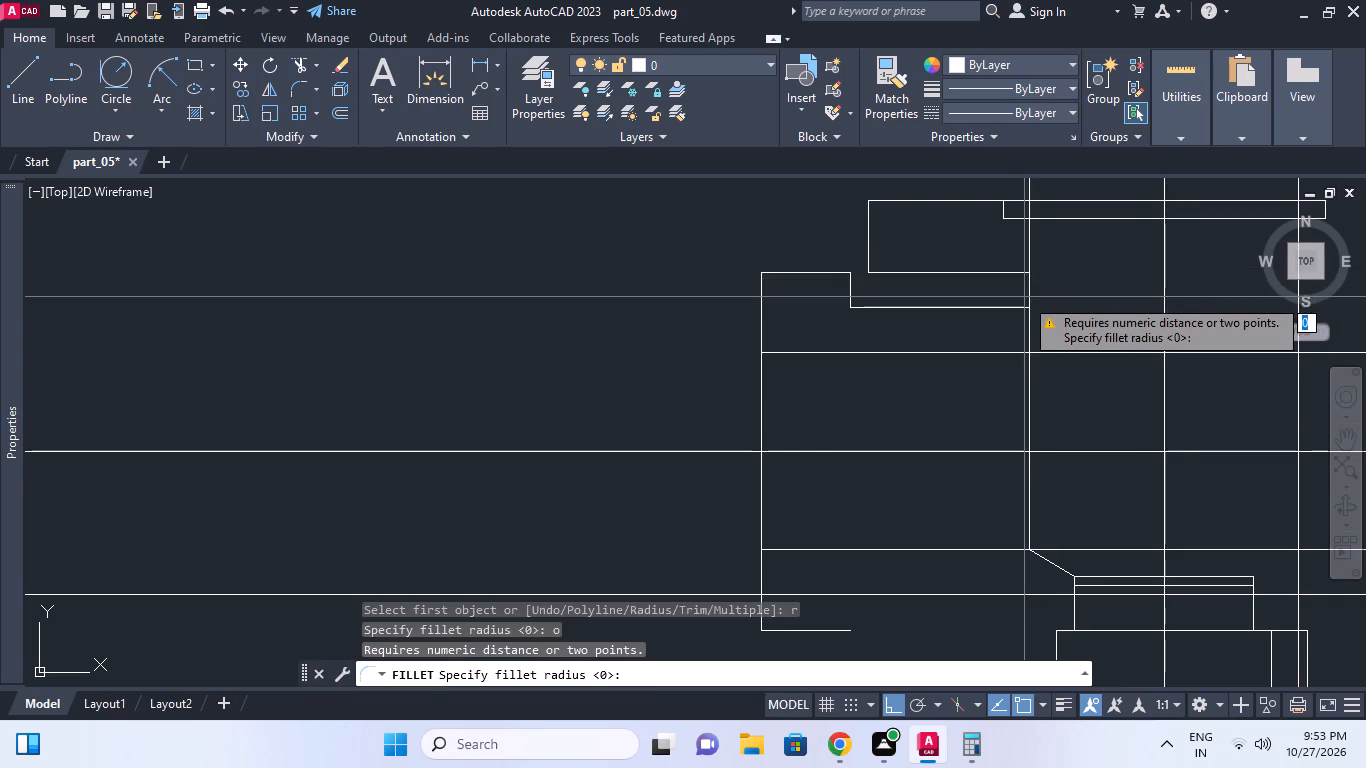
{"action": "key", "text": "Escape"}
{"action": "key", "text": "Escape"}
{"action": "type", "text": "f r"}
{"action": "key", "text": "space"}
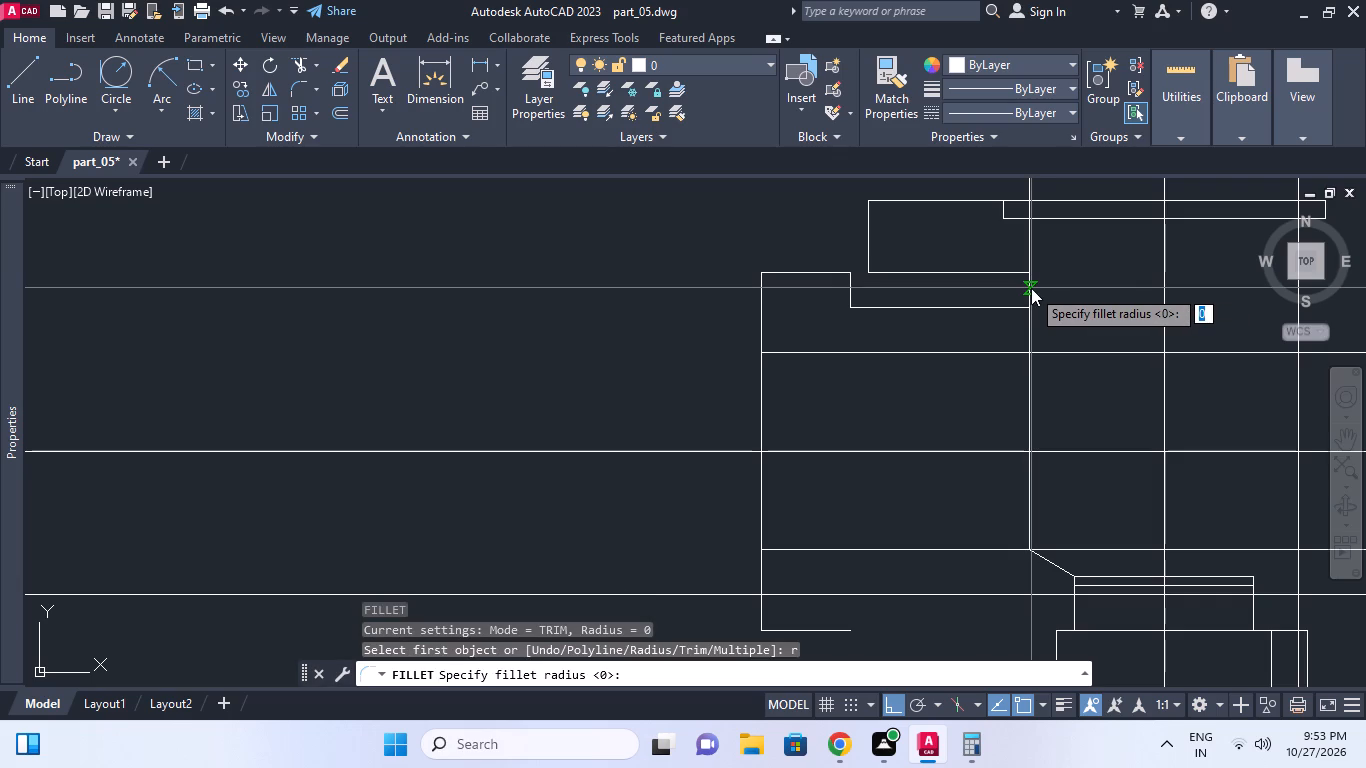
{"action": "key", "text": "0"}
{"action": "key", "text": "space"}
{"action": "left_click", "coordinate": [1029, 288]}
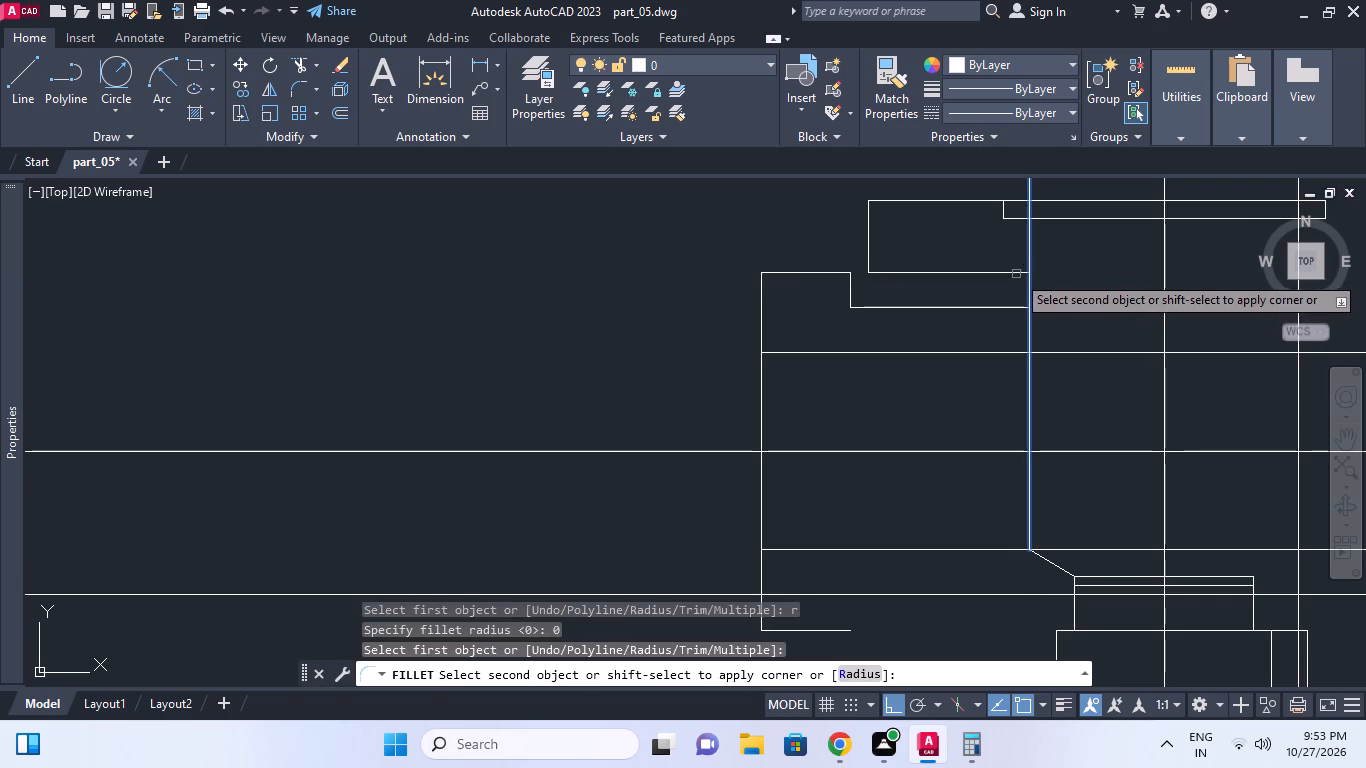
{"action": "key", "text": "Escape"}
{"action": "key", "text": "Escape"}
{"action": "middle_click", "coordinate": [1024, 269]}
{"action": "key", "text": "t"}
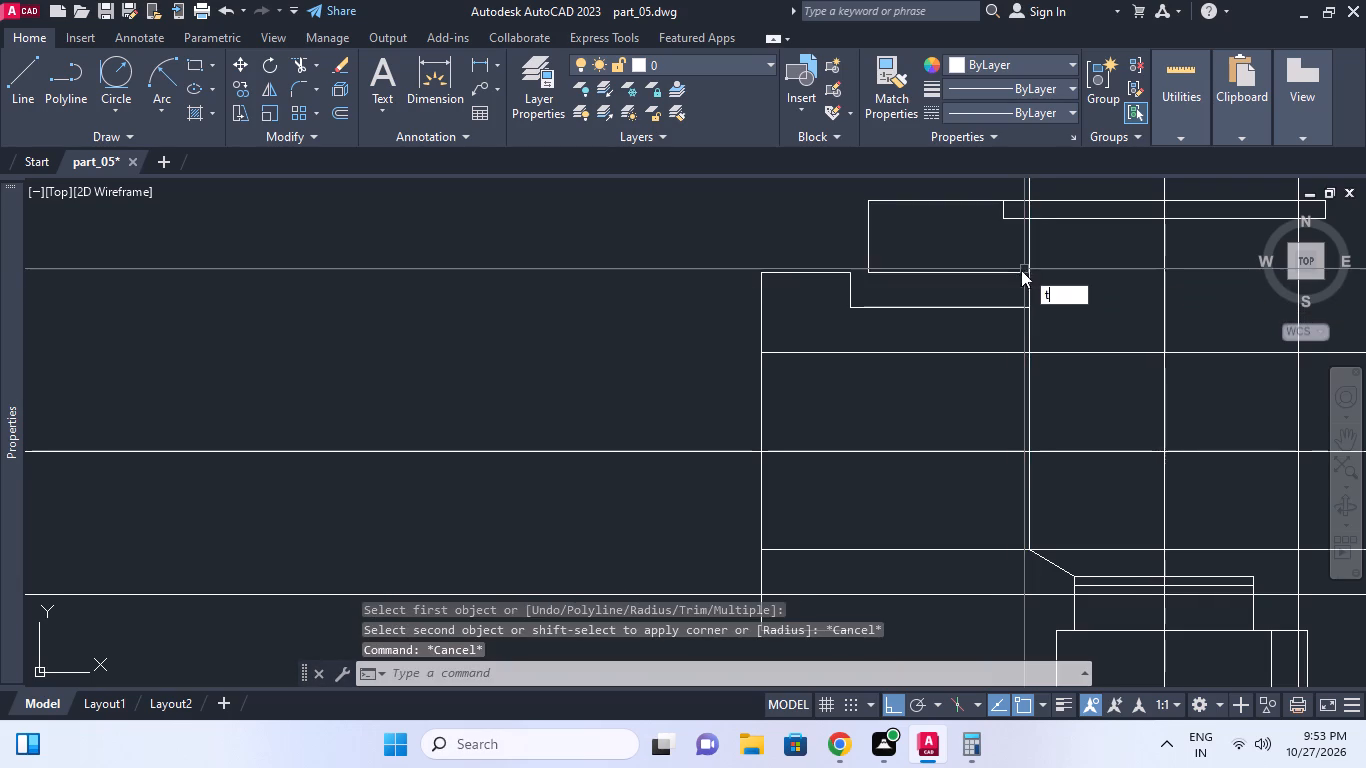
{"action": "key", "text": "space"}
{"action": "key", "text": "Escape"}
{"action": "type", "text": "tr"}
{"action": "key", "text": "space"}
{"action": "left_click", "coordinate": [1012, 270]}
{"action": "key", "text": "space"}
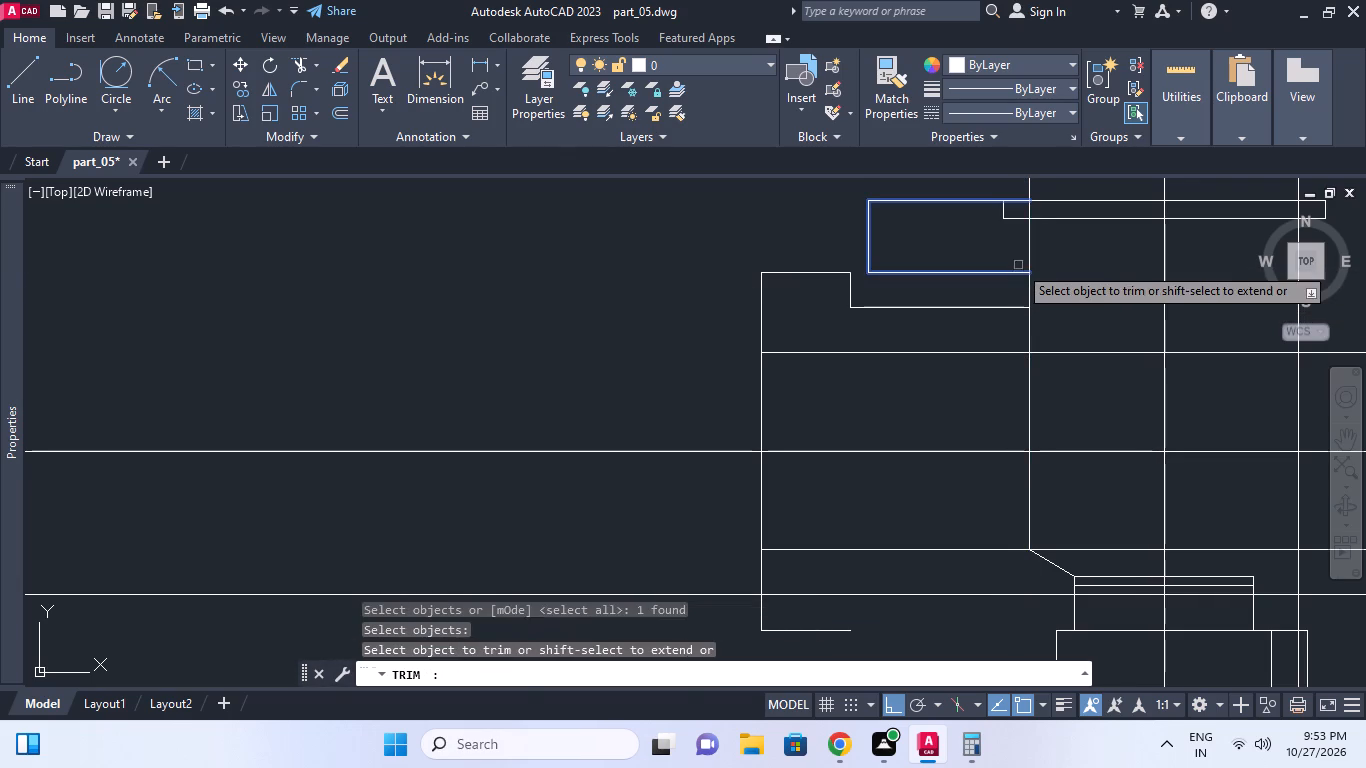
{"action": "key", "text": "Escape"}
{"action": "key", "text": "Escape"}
Trim the body's left vertical line inside the top flange, using the flange outline as the cutting edge.
{"action": "type", "text": "tr"}
{"action": "key", "text": "space"}
{"action": "left_click", "coordinate": [1007, 276]}
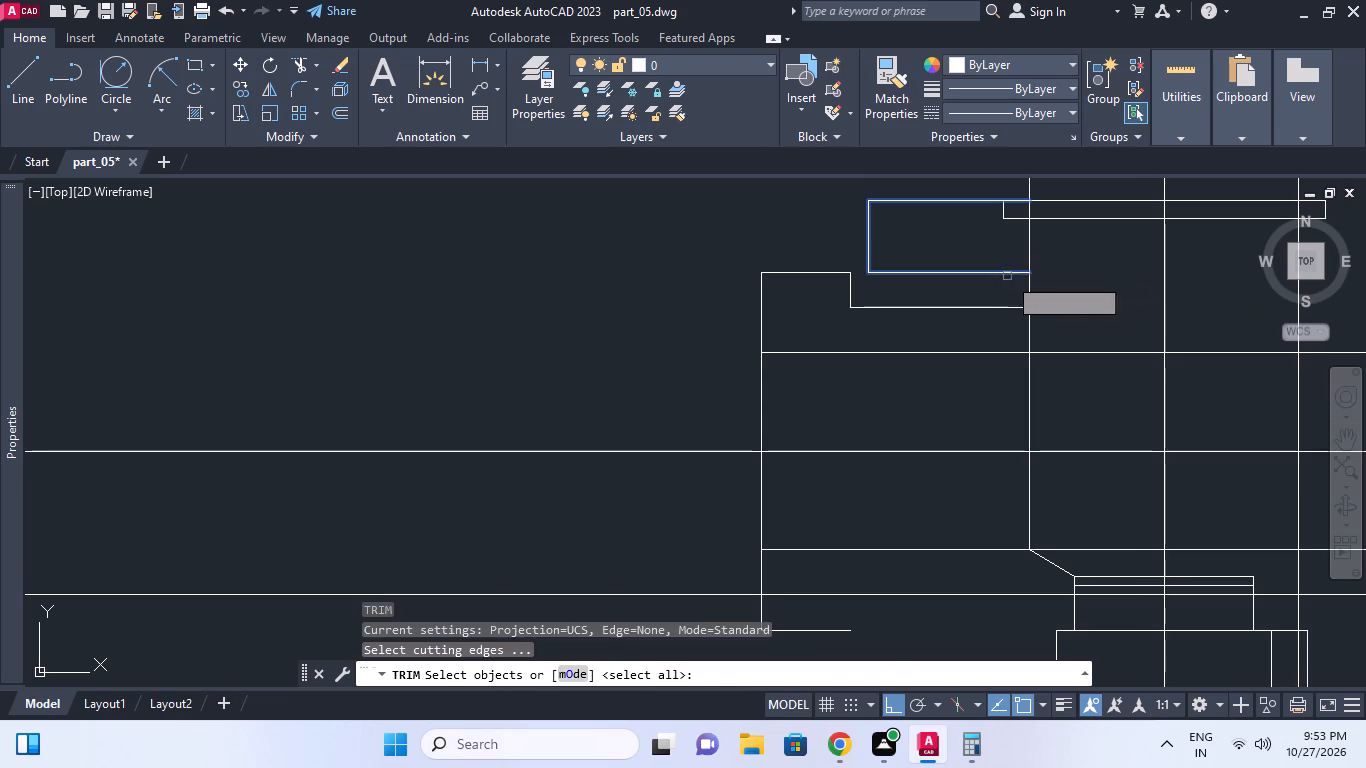
{"action": "key", "text": "space"}
{"action": "left_click", "coordinate": [1025, 259]}
{"action": "left_click", "coordinate": [1029, 255]}
{"action": "left_click", "coordinate": [1031, 247]}
{"action": "key", "text": "Escape"}
Erase the leftover piece of the body's left vertical line above the top flange.
{"action": "middle_click_drag", "start_coordinate": [1042, 264], "coordinate": [1032, 351]}
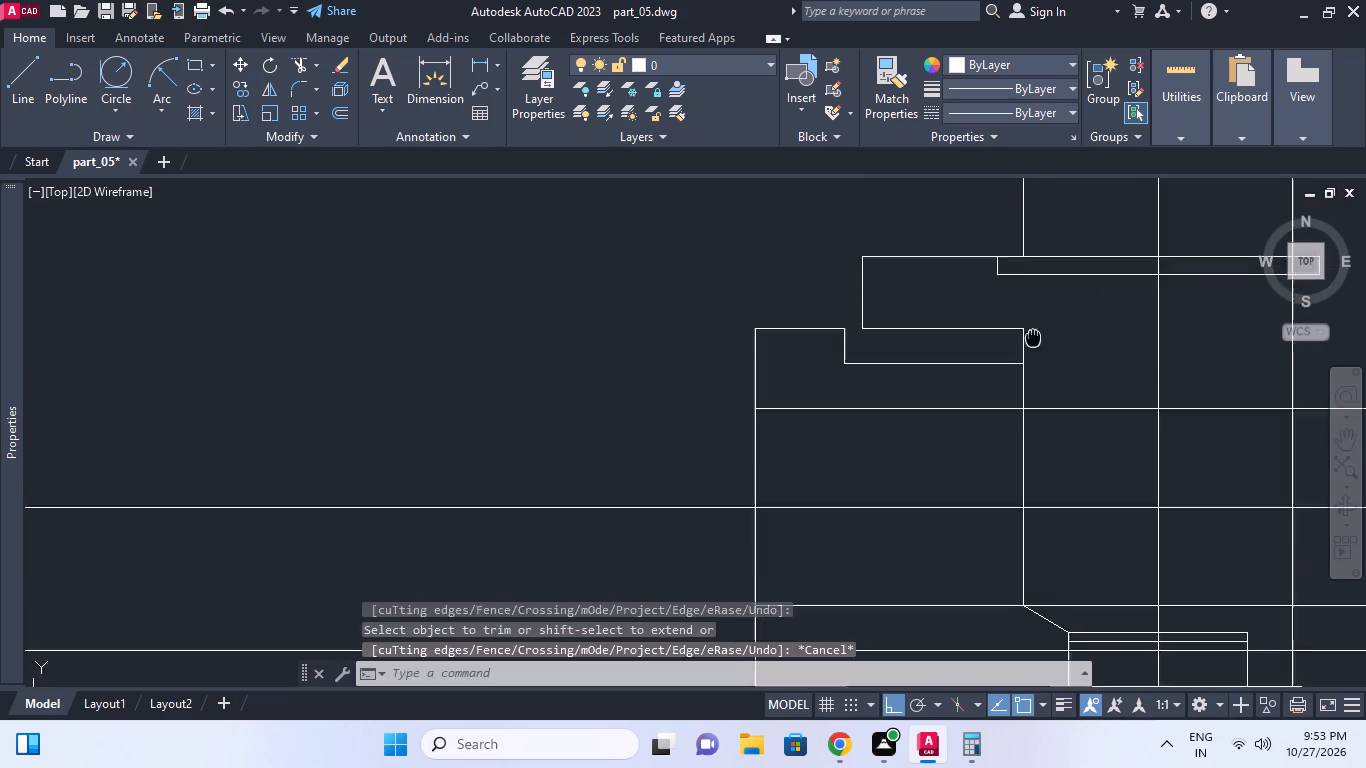
{"action": "middle_click_drag", "start_coordinate": [1032, 351], "coordinate": [1034, 345]}
{"action": "key", "text": "Escape"}
{"action": "left_click", "coordinate": [1044, 259]}
{"action": "left_click", "coordinate": [980, 228]}
{"action": "key", "text": "e"}
{"action": "key", "text": "space"}
{"action": "key", "text": "Escape"}
{"action": "middle_click", "coordinate": [1010, 284]}
Trim the body's left vertical line below the horizontal line running from the branch flange.
{"action": "scroll", "coordinate": [1010, 284], "scroll_direction": "down", "scroll_amount": 1}
{"action": "left_click", "coordinate": [1014, 361]}
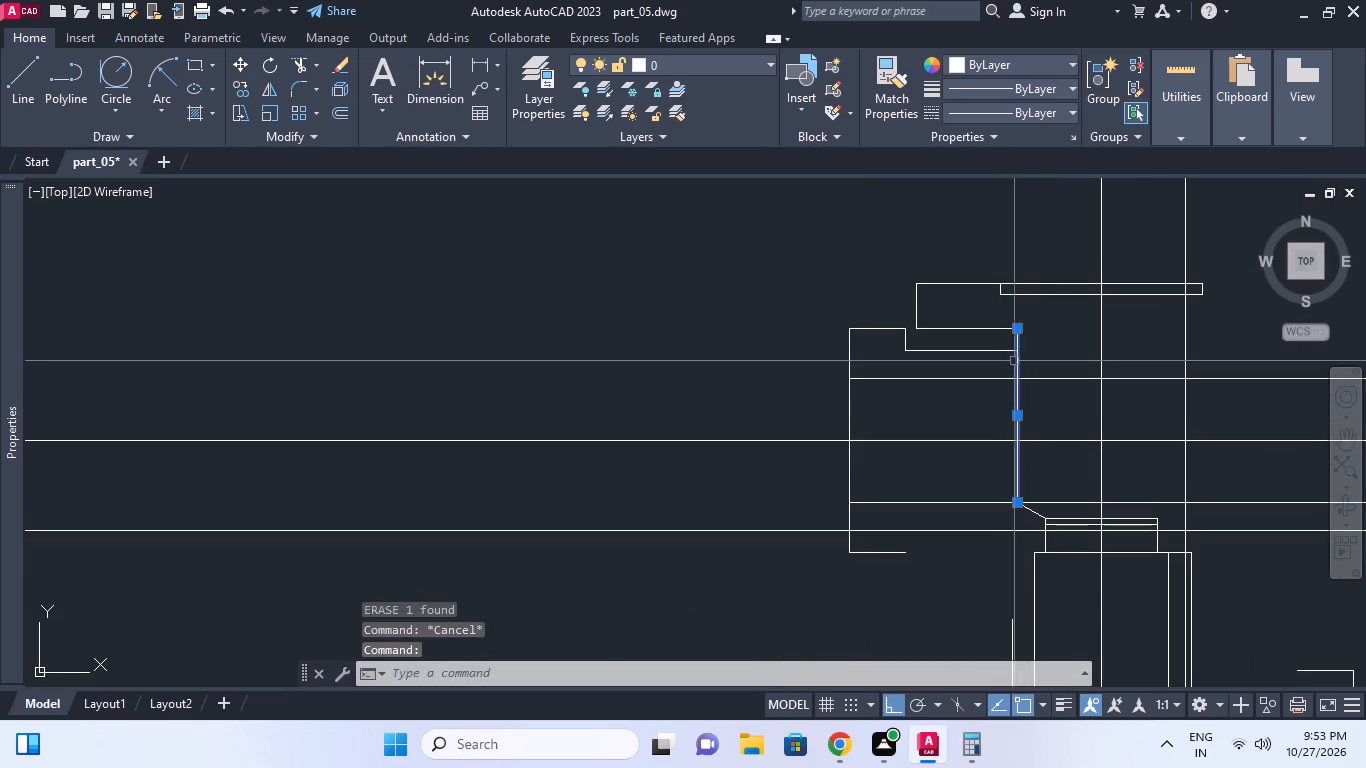
{"action": "key", "text": "Escape"}
{"action": "middle_click", "coordinate": [1015, 363]}
{"action": "key", "text": "t"}
{"action": "key", "text": "r"}
{"action": "key", "text": "space"}
{"action": "left_click", "coordinate": [1003, 350]}
{"action": "key", "text": "space"}
{"action": "left_click", "coordinate": [1017, 363]}
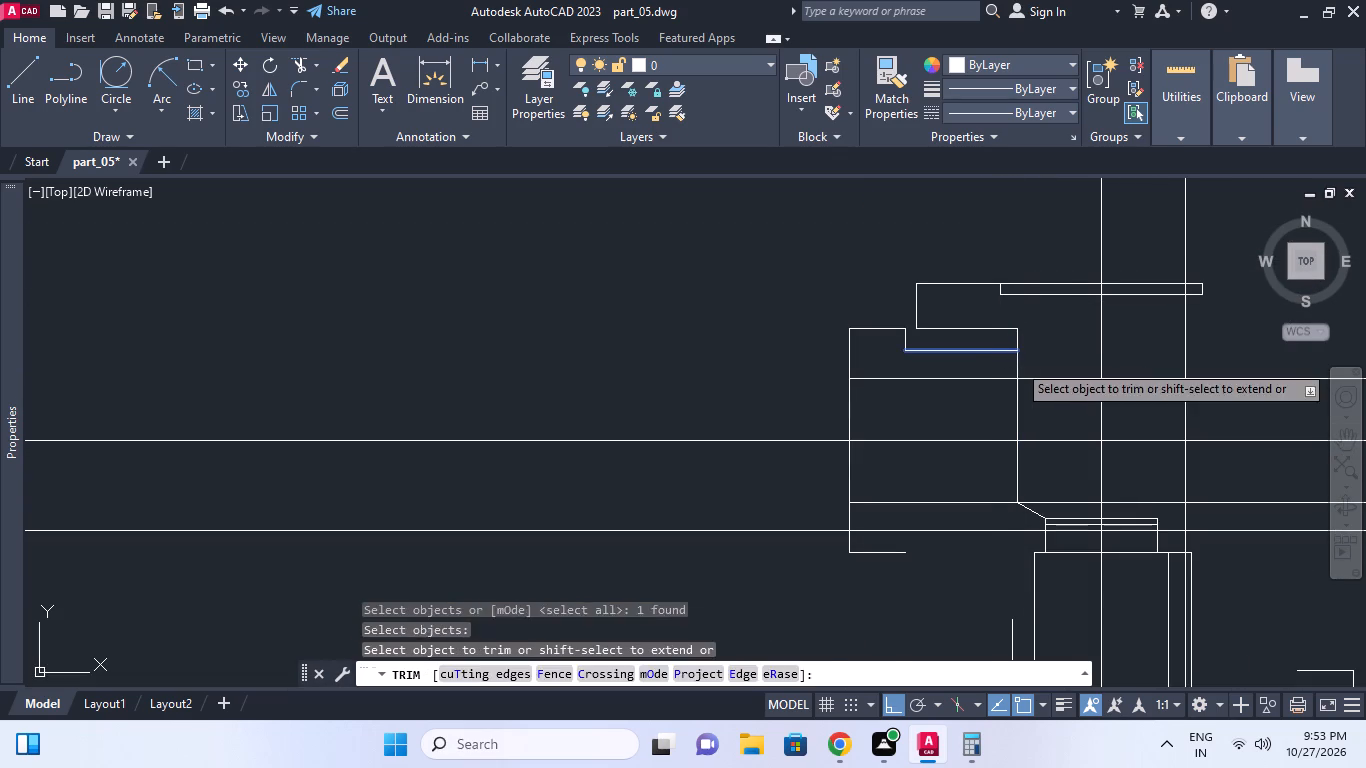
{"action": "left_click", "coordinate": [991, 363]}
{"action": "key", "text": "Escape"}
{"action": "key", "text": "Escape"}
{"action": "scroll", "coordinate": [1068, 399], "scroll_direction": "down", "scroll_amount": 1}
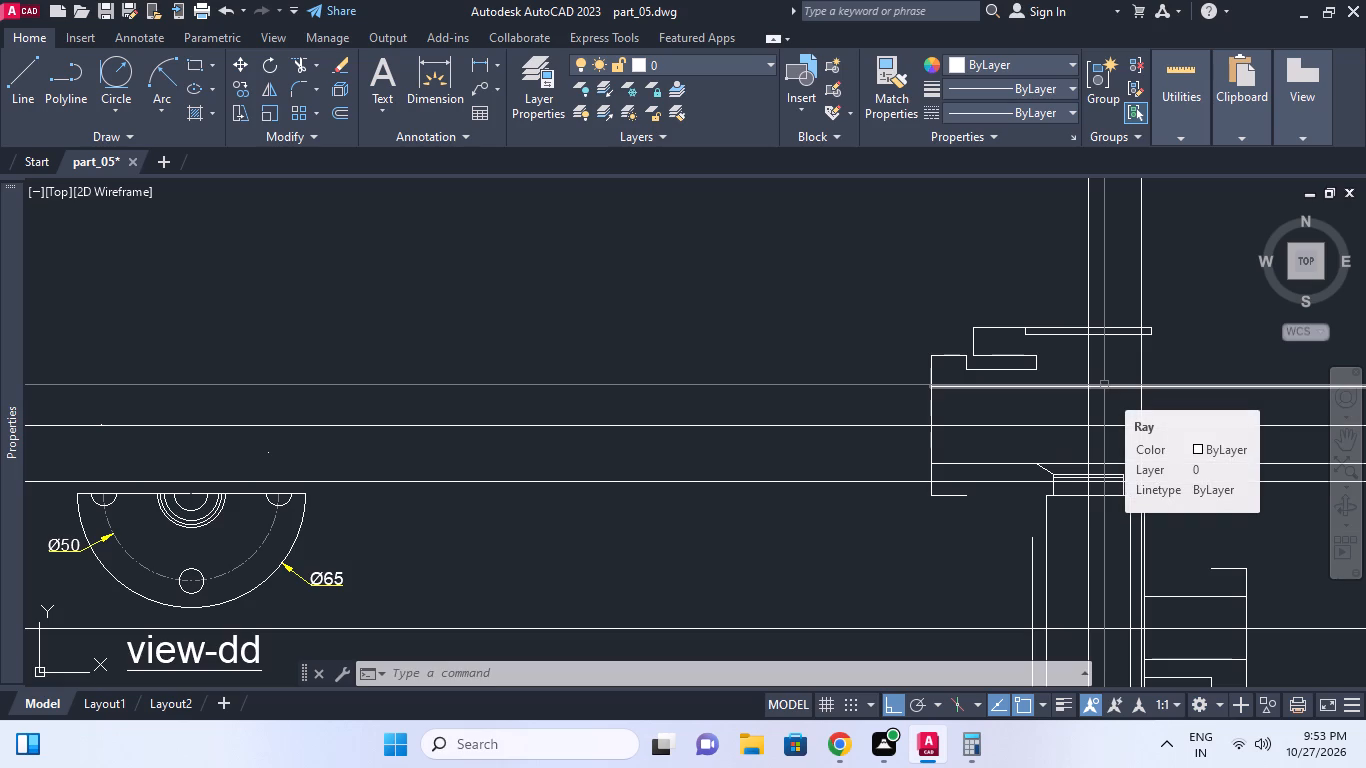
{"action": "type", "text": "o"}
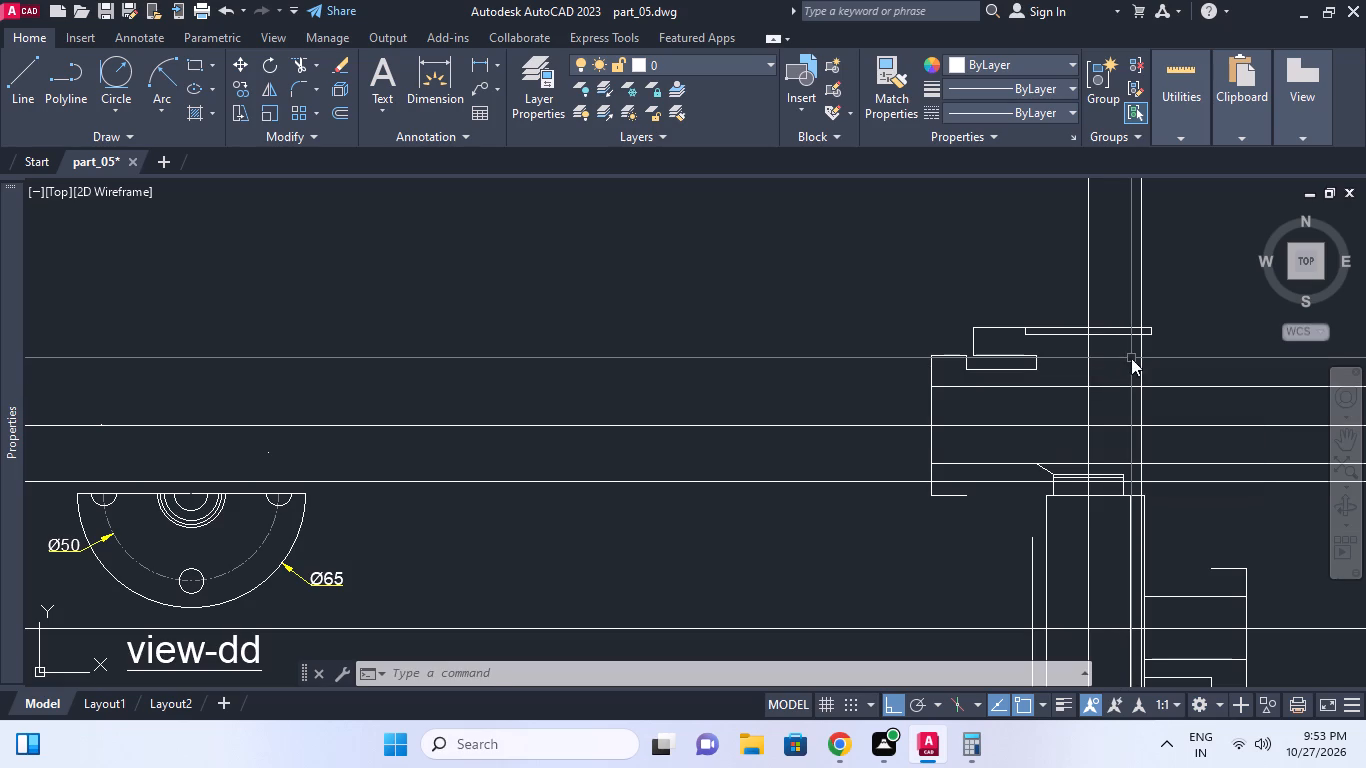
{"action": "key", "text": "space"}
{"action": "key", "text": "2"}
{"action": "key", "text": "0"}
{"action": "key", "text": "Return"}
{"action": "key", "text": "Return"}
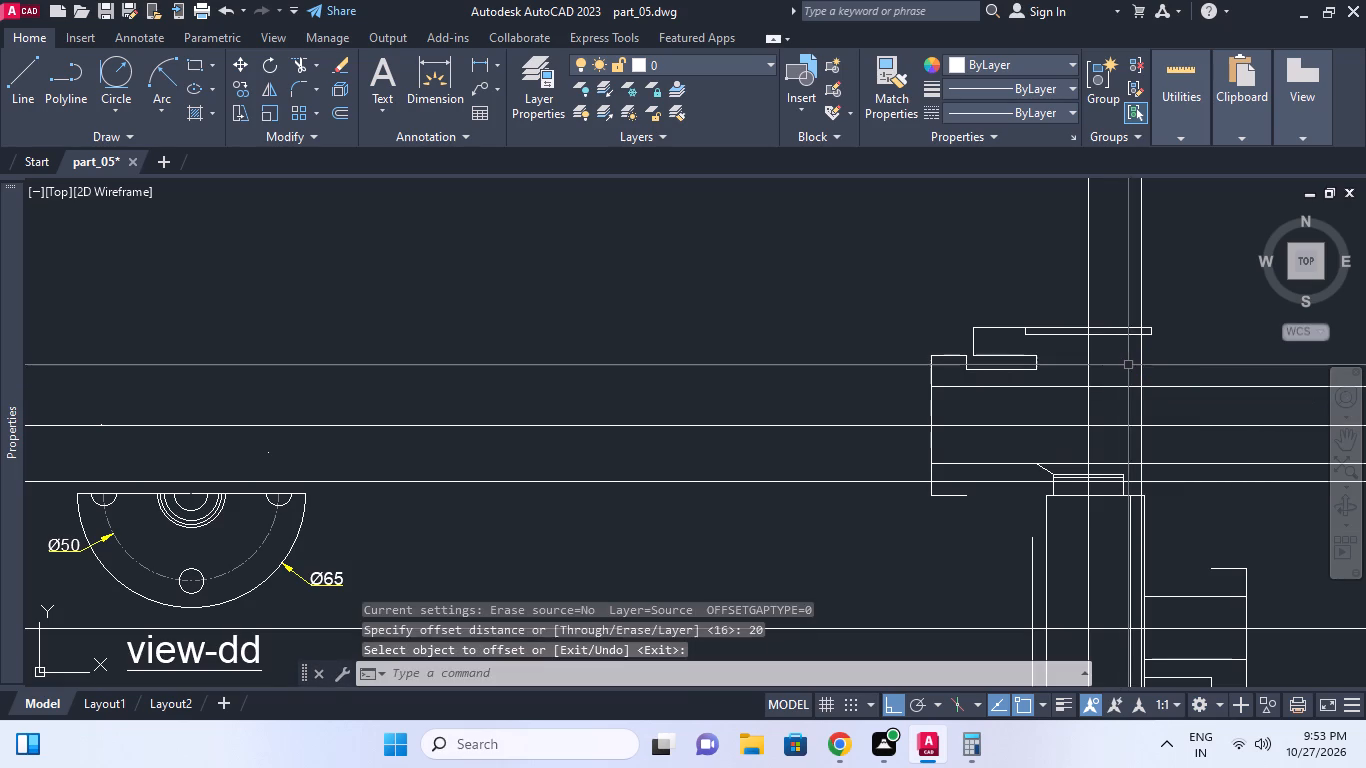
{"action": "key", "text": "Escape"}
Offset the body's vertical centre line by 20 to the left.
{"action": "type", "text": "o"}
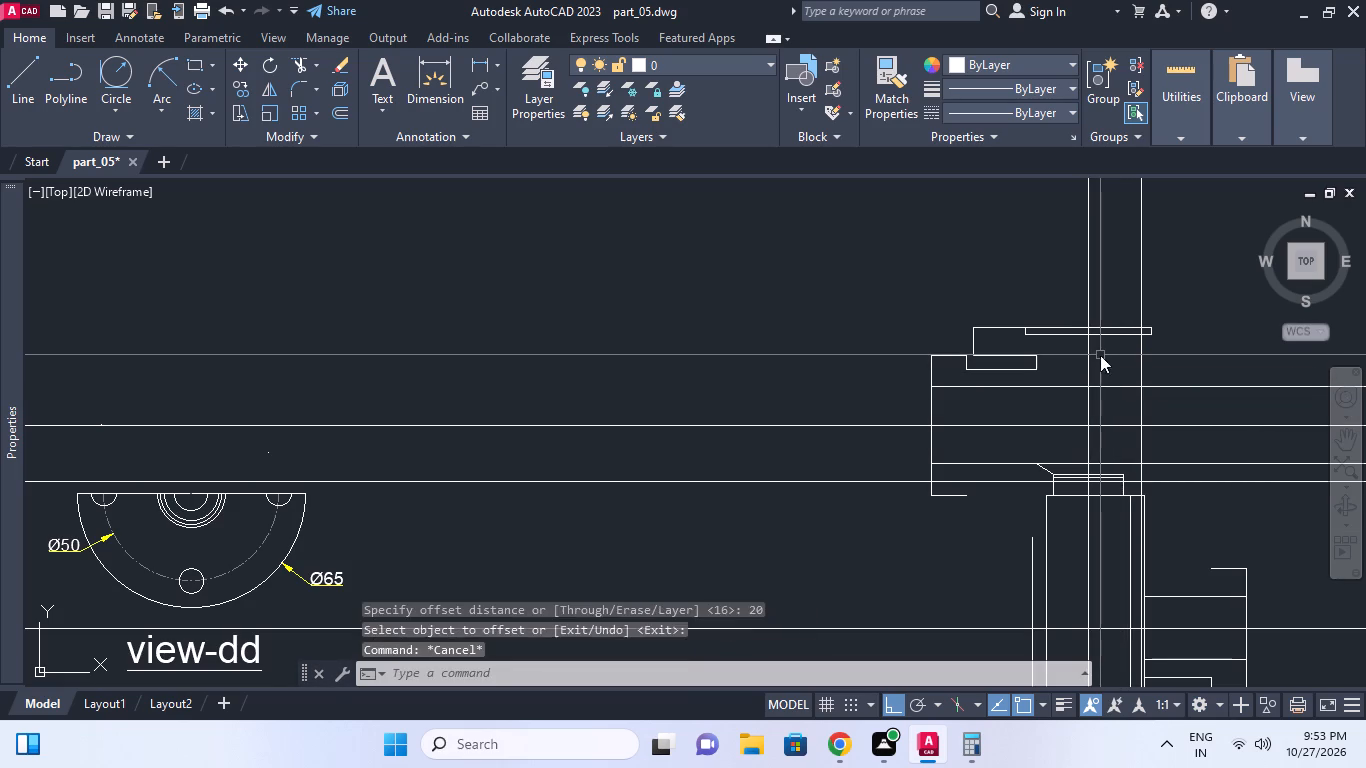
{"action": "key", "text": "space"}
{"action": "key", "text": "2"}
{"action": "key", "text": "0"}
{"action": "key", "text": "Return"}
{"action": "left_click", "coordinate": [1090, 355]}
{"action": "left_click", "coordinate": [1033, 348]}
{"action": "key", "text": "Escape"}
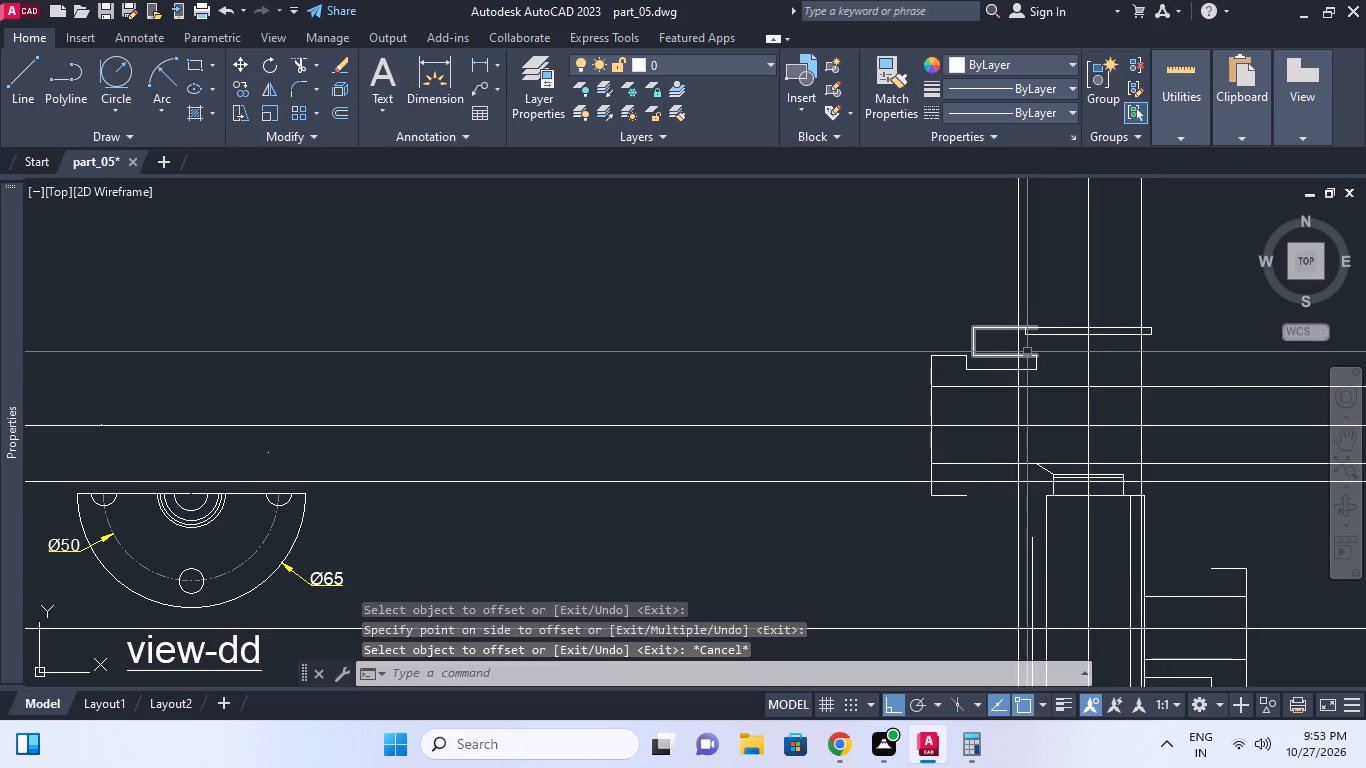
Move the short vertical segment between the top flange and the branch's upper line left onto the line offset by 20.
{"action": "scroll", "coordinate": [1018, 368], "scroll_direction": "up", "scroll_amount": 1}
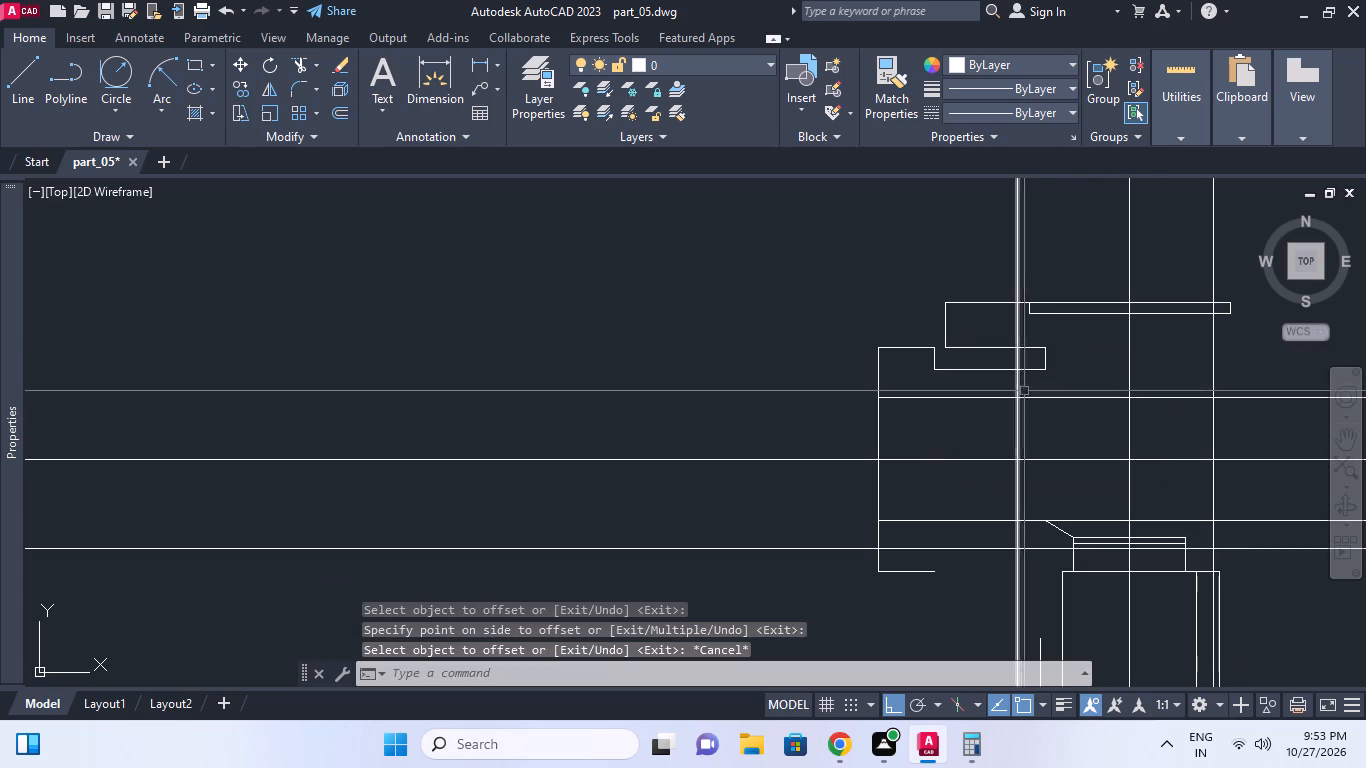
{"action": "key", "text": "Escape"}
{"action": "scroll", "coordinate": [1046, 363], "scroll_direction": "up", "scroll_amount": 1}
{"action": "left_click", "coordinate": [1044, 357]}
{"action": "scroll", "coordinate": [1044, 357], "scroll_direction": "up", "scroll_amount": 1}
{"action": "key", "text": "m"}
{"action": "key", "text": "space"}
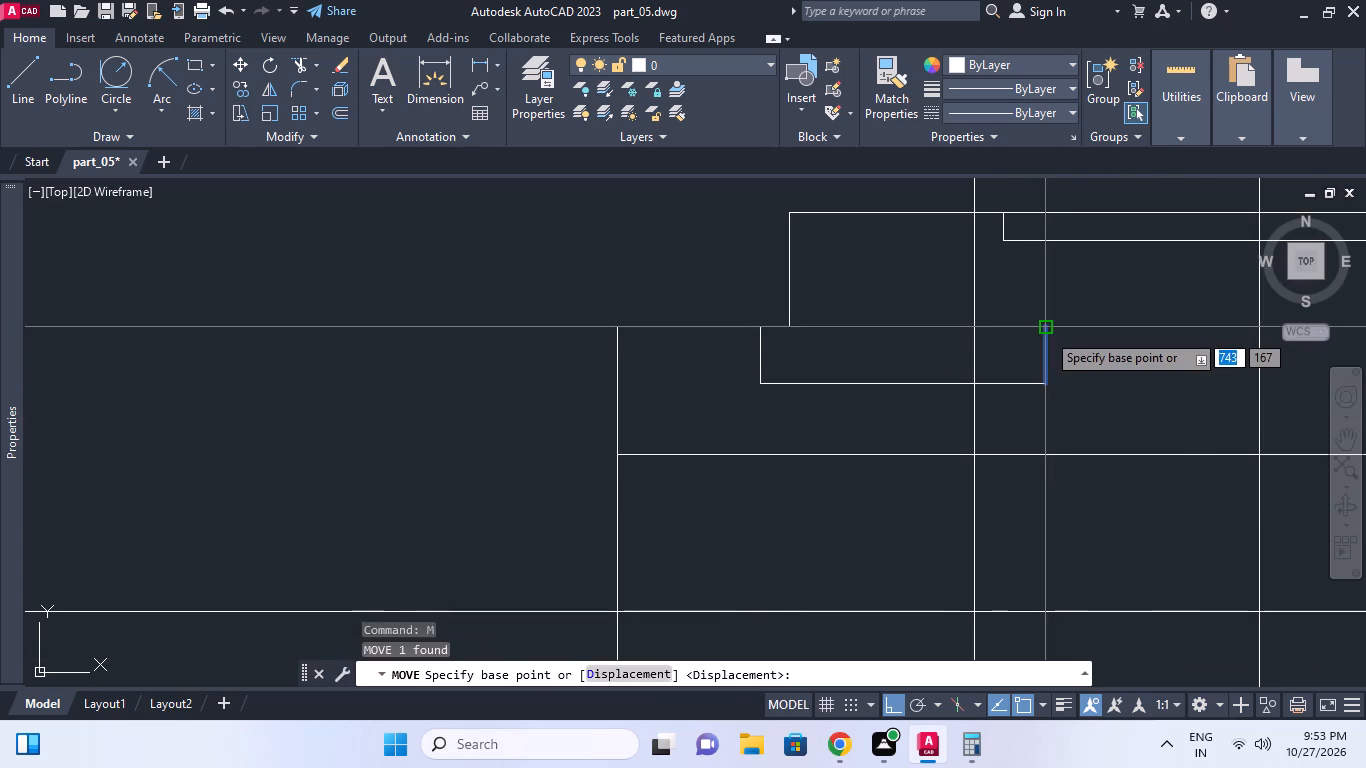
{"action": "left_click", "coordinate": [1046, 329]}
{"action": "left_click", "coordinate": [972, 334]}
{"action": "key", "text": "Escape"}
{"action": "key", "text": "Escape"}
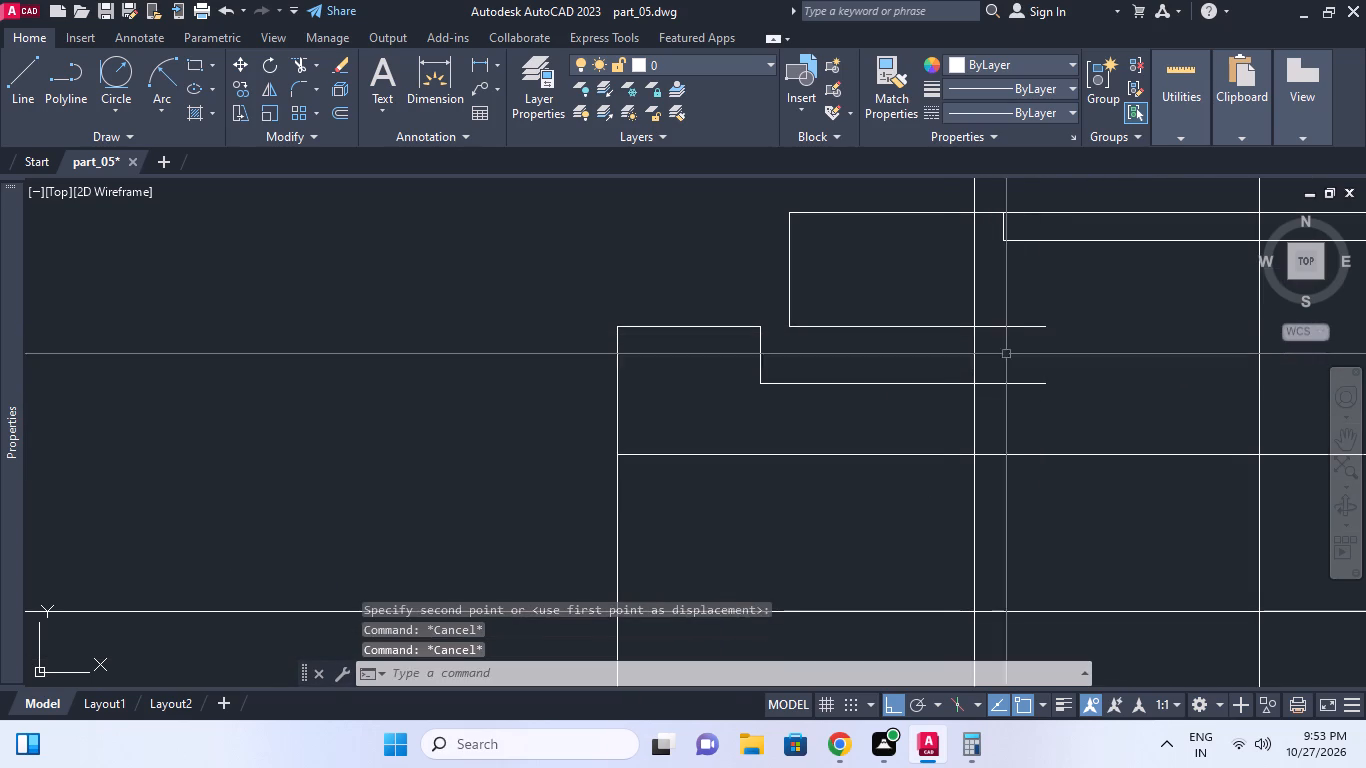
Trim the top flange's lower edge and the branch's upper line to the right of the vertical line offset by 20.
{"action": "key", "text": "t"}
{"action": "key", "text": "r"}
{"action": "key", "text": "space"}
{"action": "left_click", "coordinate": [988, 349]}
{"action": "left_click", "coordinate": [950, 343]}
{"action": "key", "text": "space"}
{"action": "left_click", "coordinate": [997, 391]}
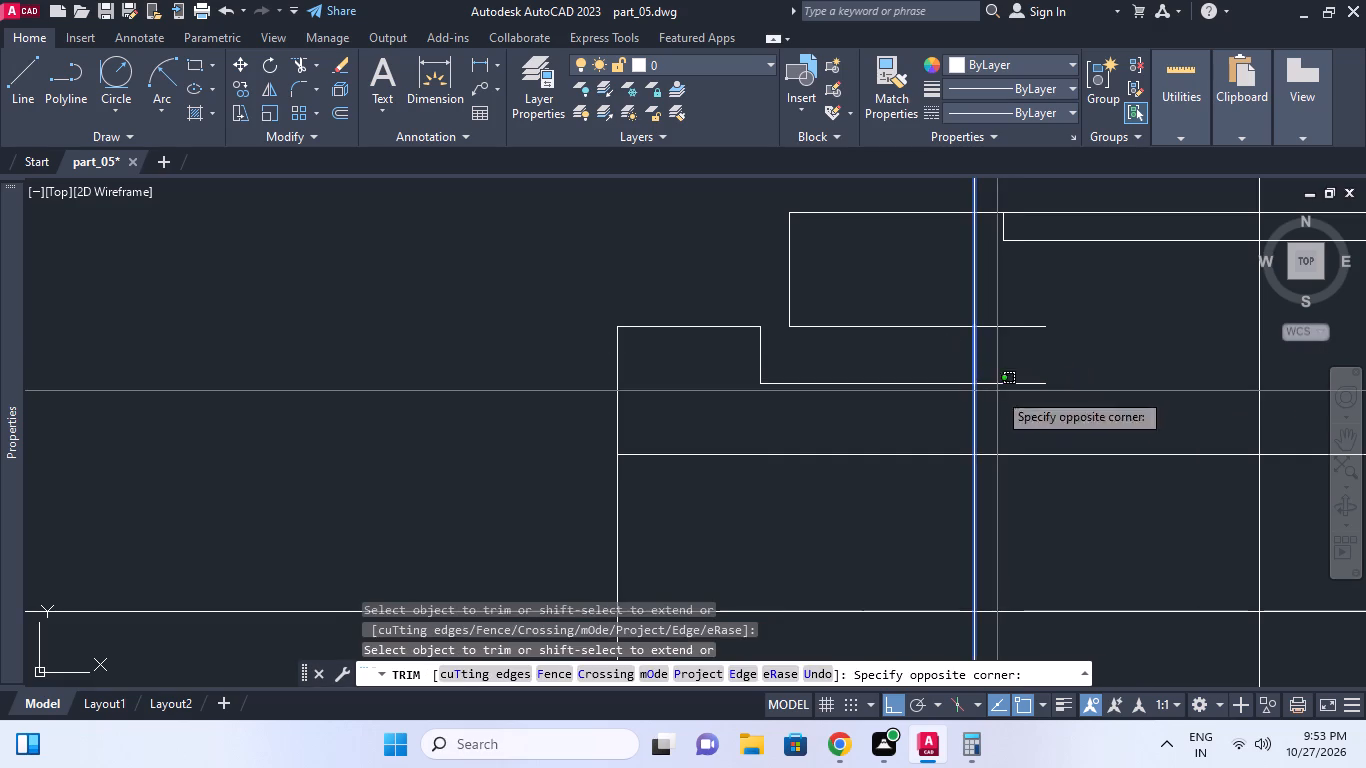
{"action": "left_click", "coordinate": [999, 306]}
{"action": "key", "text": "Escape"}
Erase the vertical line offset by 20 from the body's centre line.
{"action": "left_click", "coordinate": [973, 283]}
{"action": "key", "text": "e"}
{"action": "key", "text": "space"}
{"action": "key", "text": "Escape"}
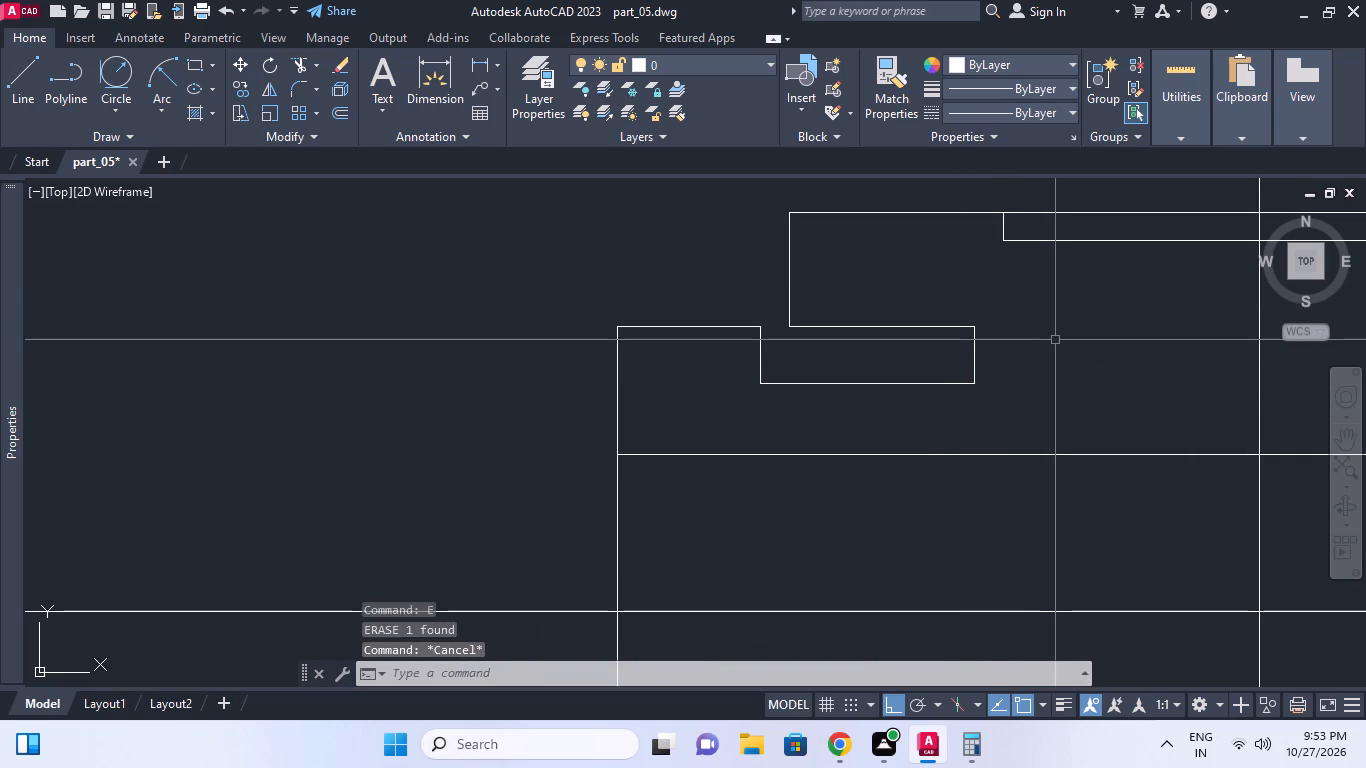
{"action": "scroll", "coordinate": [1055, 340], "scroll_direction": "down", "scroll_amount": 4}
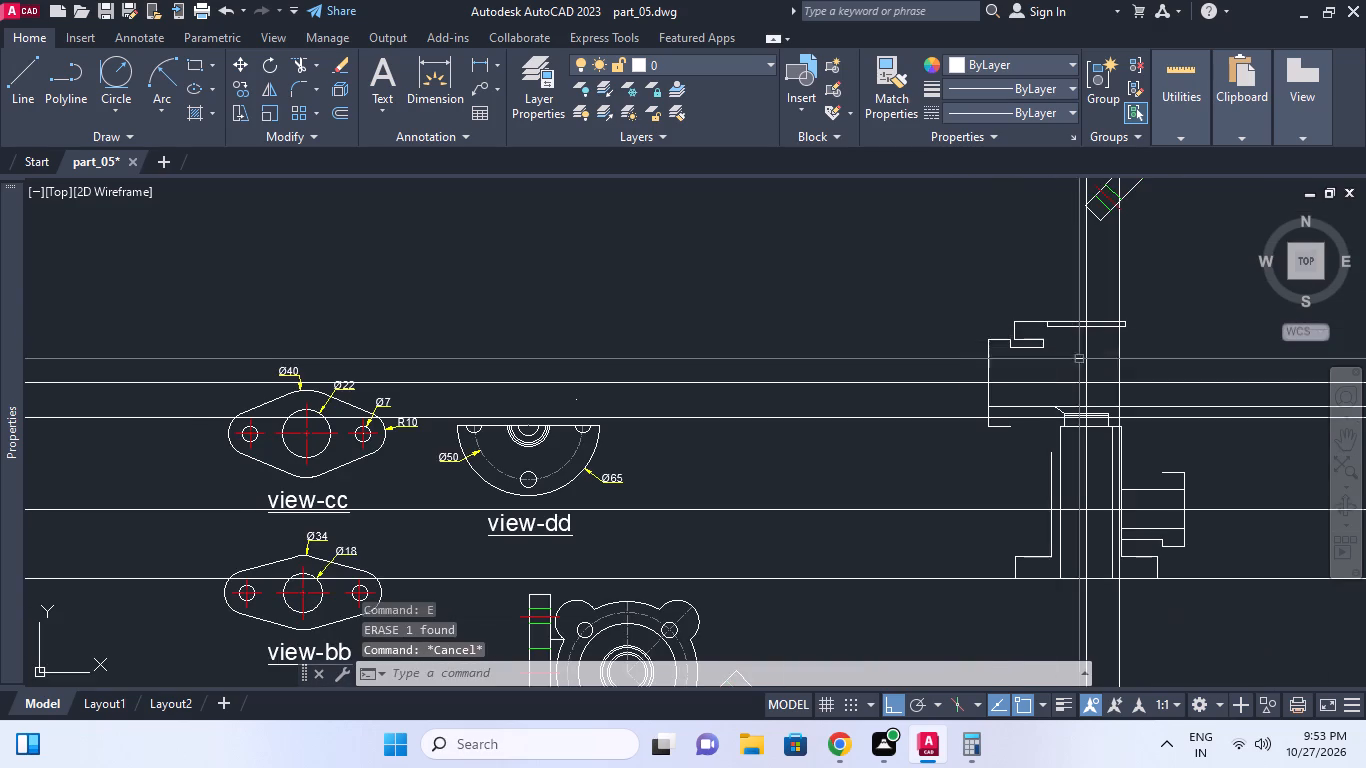
Mirror the top flange's left outer outline about the body's vertical centre line.
{"action": "middle_click_drag", "start_coordinate": [1074, 360], "coordinate": [967, 347]}
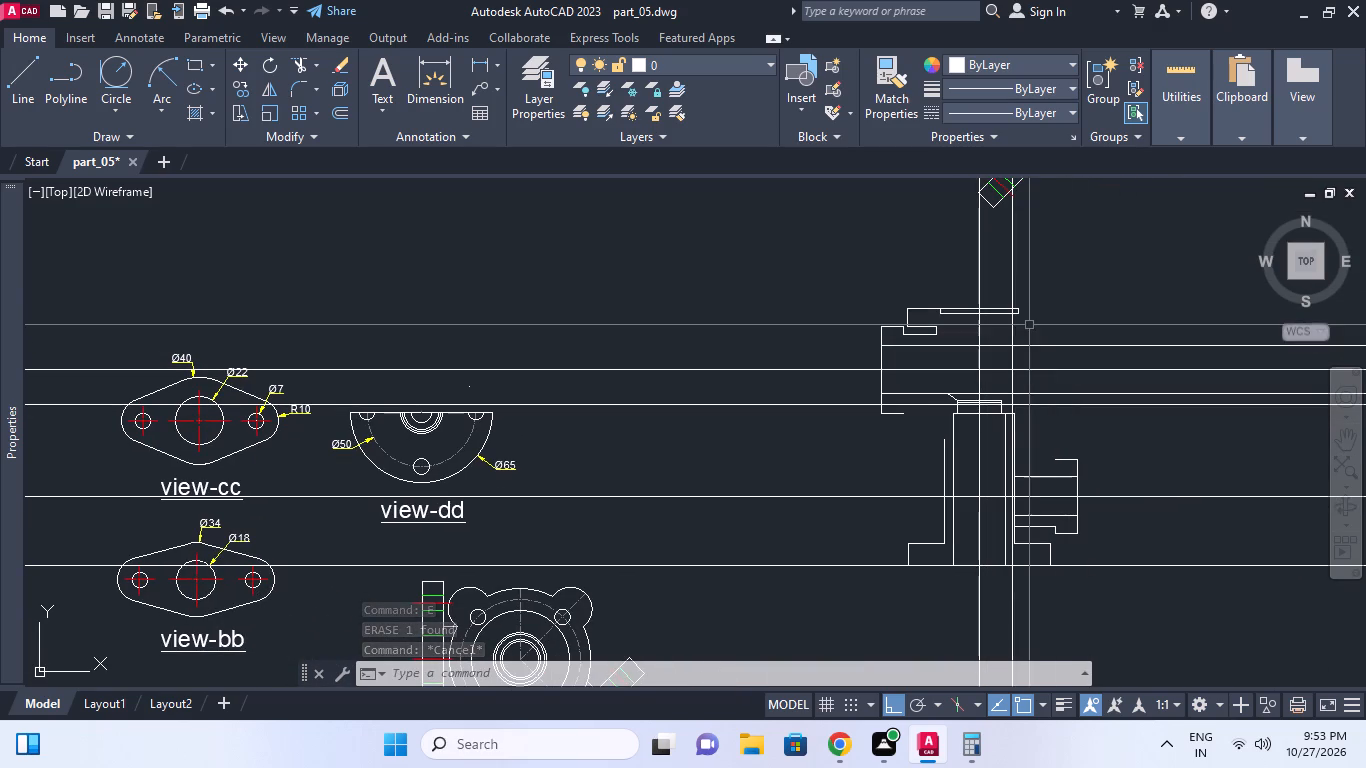
{"action": "scroll", "coordinate": [1032, 330], "scroll_direction": "up", "scroll_amount": 1}
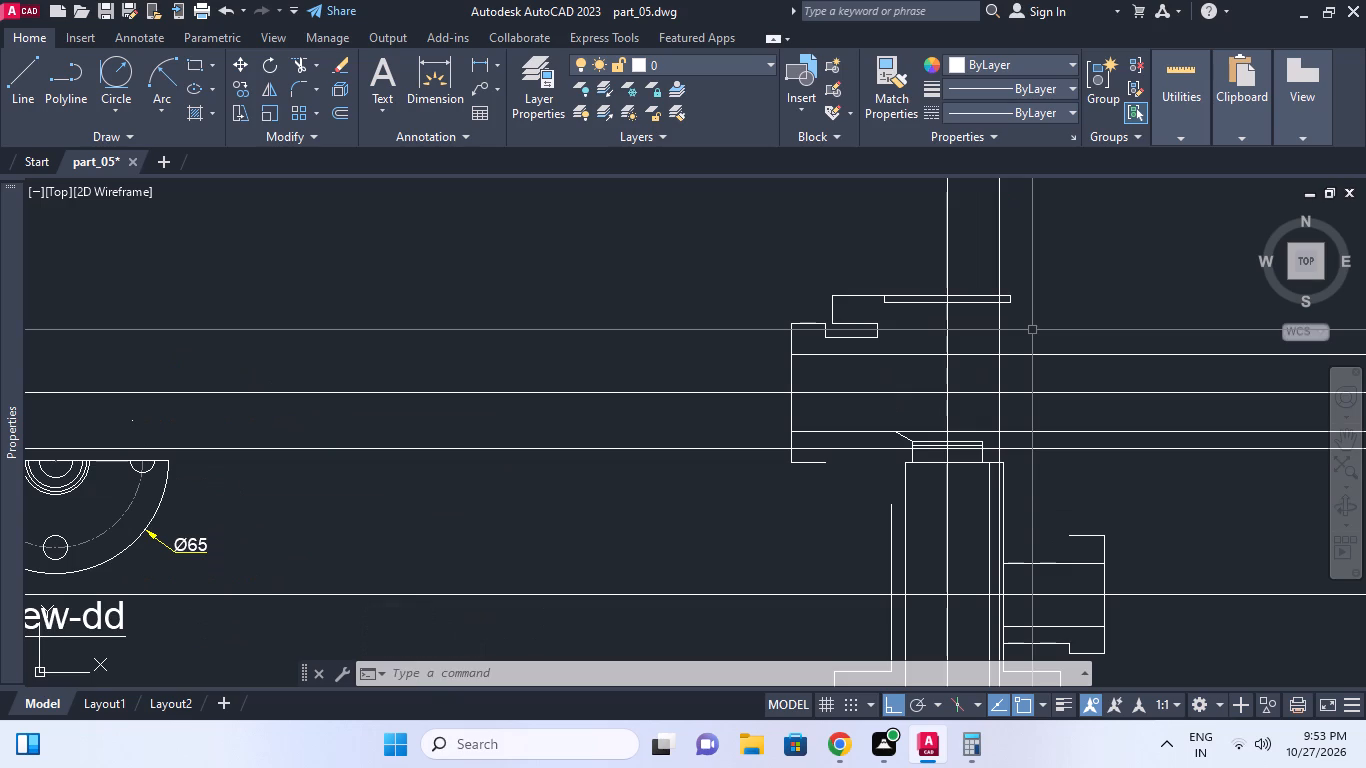
{"action": "scroll", "coordinate": [1032, 330], "scroll_direction": "down", "scroll_amount": 2}
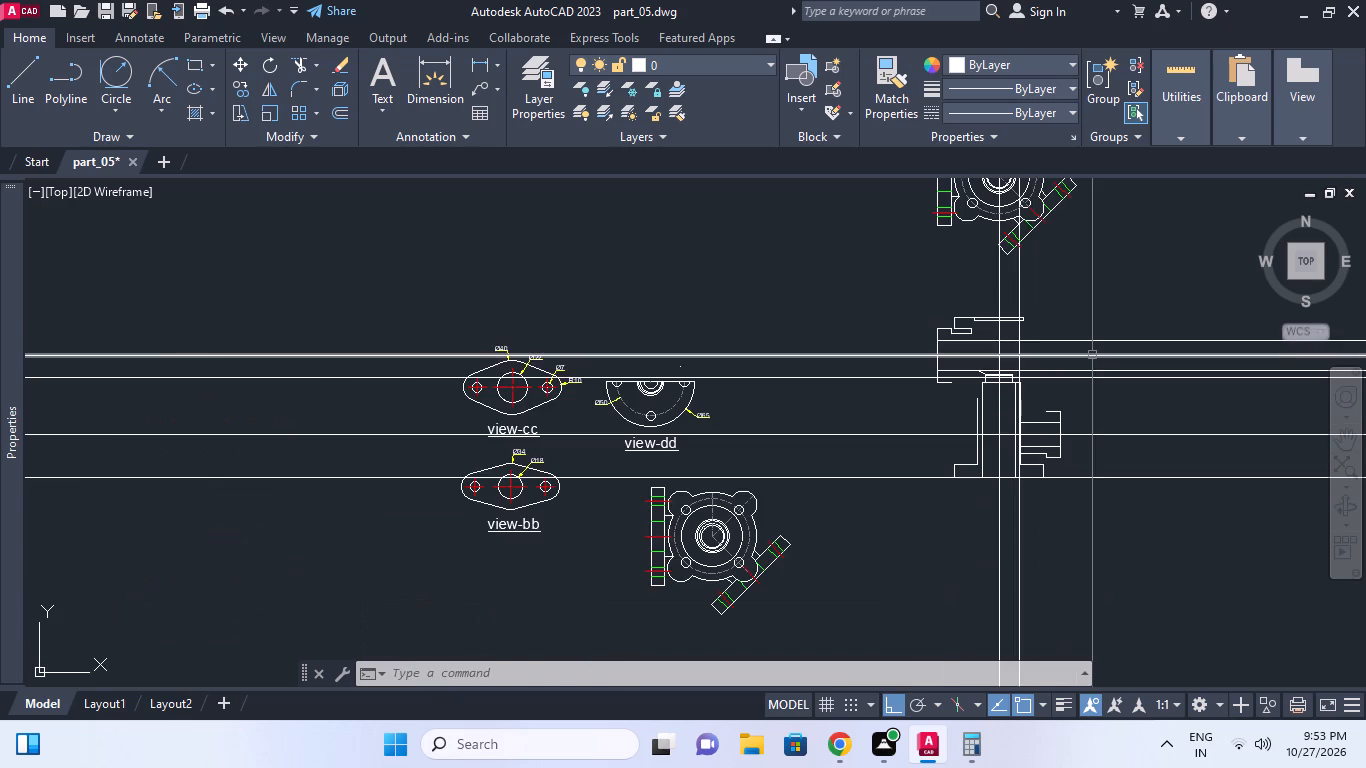
{"action": "scroll", "coordinate": [1092, 355], "scroll_direction": "up", "scroll_amount": 1}
{"action": "scroll", "coordinate": [1092, 355], "scroll_direction": "down", "scroll_amount": 2}
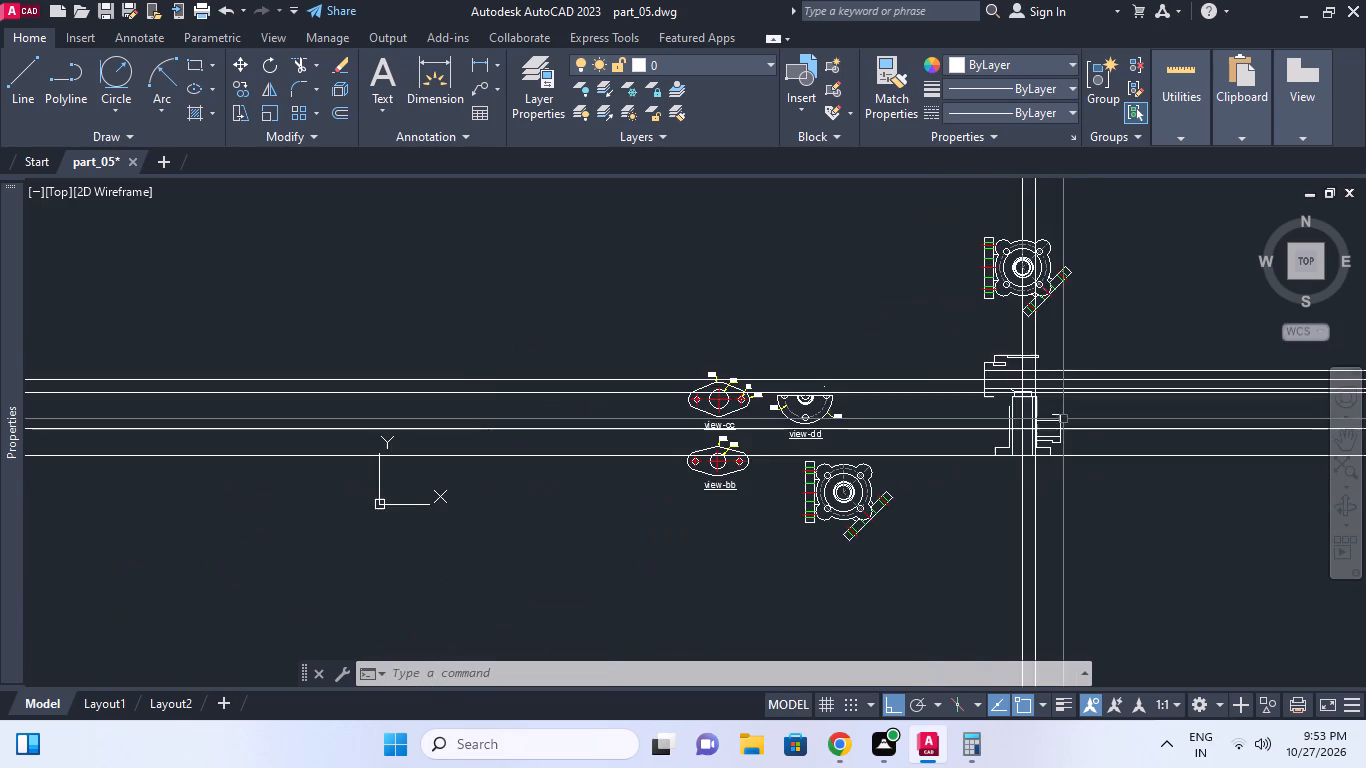
{"action": "scroll", "coordinate": [1061, 384], "scroll_direction": "up", "scroll_amount": 2}
{"action": "scroll", "coordinate": [915, 322], "scroll_direction": "up", "scroll_amount": 1}
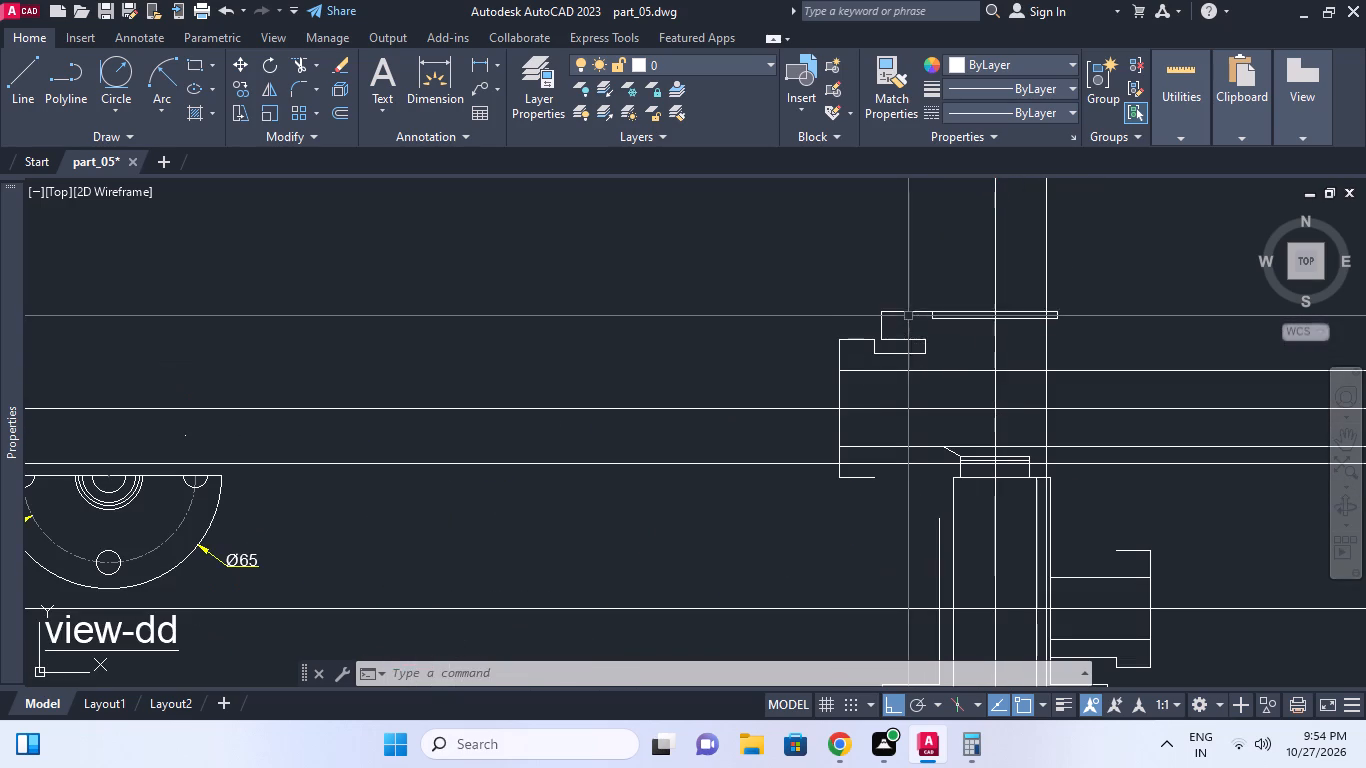
{"action": "left_click", "coordinate": [907, 316]}
{"action": "left_click", "coordinate": [898, 300]}
{"action": "middle_click_drag", "start_coordinate": [965, 307], "coordinate": [952, 326]}
{"action": "type", "text": "mi"}
{"action": "key", "text": "space"}
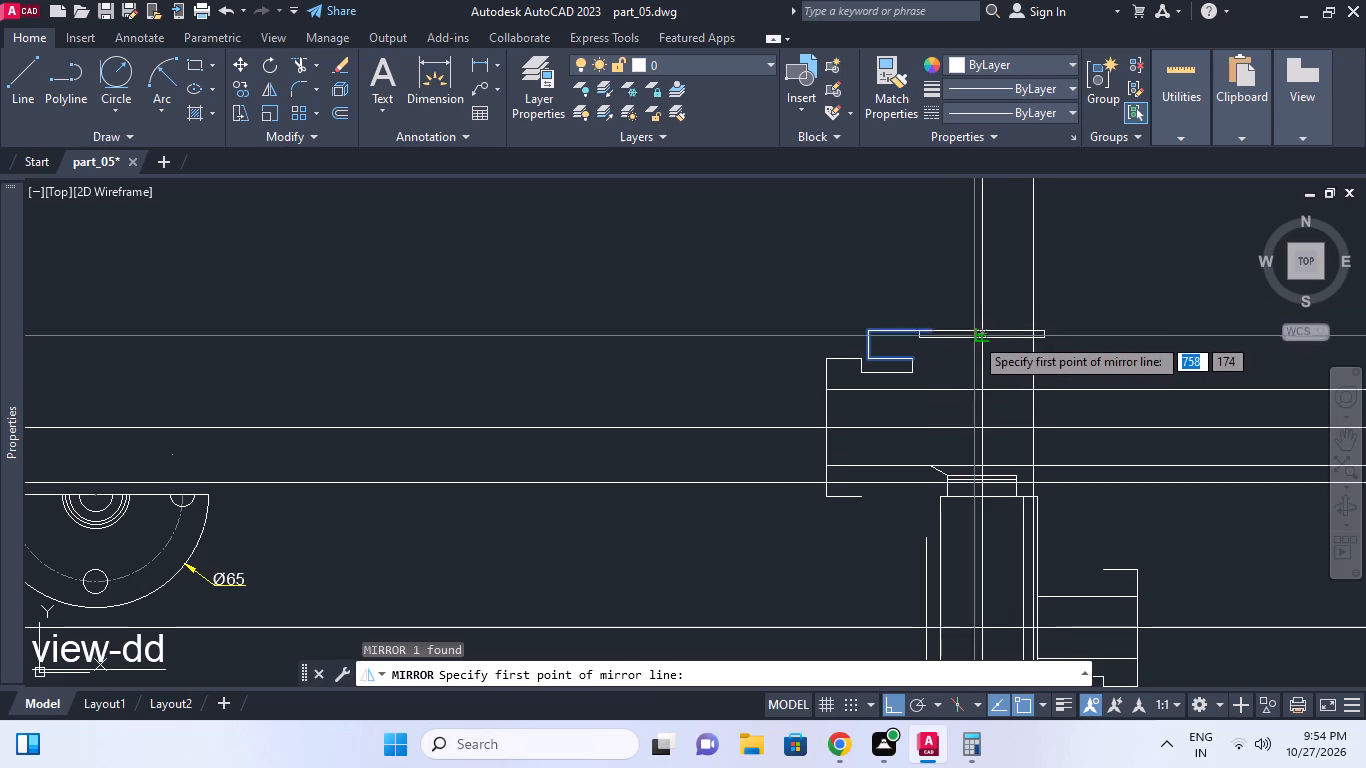
{"action": "left_click", "coordinate": [982, 323]}
{"action": "left_click", "coordinate": [981, 252]}
{"action": "left_click_drag", "start_coordinate": [1011, 319], "coordinate": [981, 252]}
{"action": "key", "text": "Escape"}
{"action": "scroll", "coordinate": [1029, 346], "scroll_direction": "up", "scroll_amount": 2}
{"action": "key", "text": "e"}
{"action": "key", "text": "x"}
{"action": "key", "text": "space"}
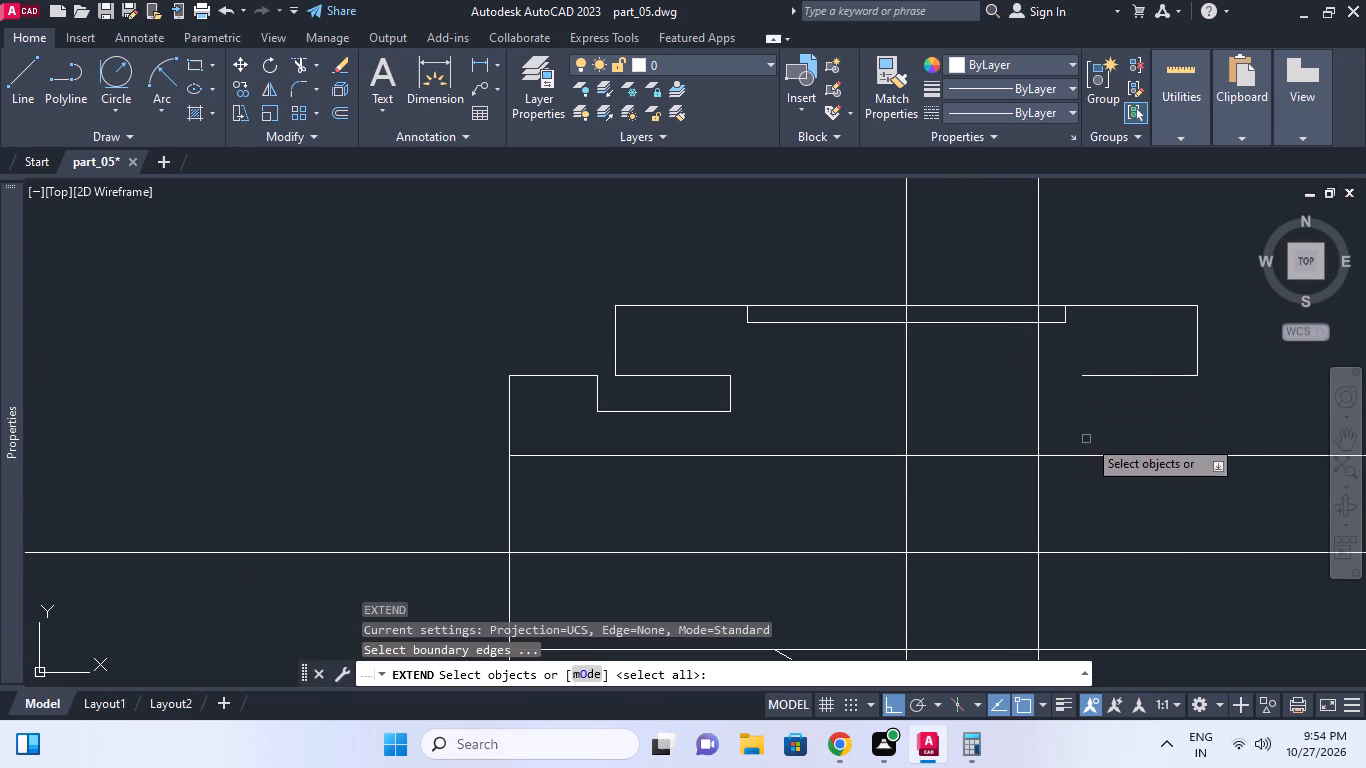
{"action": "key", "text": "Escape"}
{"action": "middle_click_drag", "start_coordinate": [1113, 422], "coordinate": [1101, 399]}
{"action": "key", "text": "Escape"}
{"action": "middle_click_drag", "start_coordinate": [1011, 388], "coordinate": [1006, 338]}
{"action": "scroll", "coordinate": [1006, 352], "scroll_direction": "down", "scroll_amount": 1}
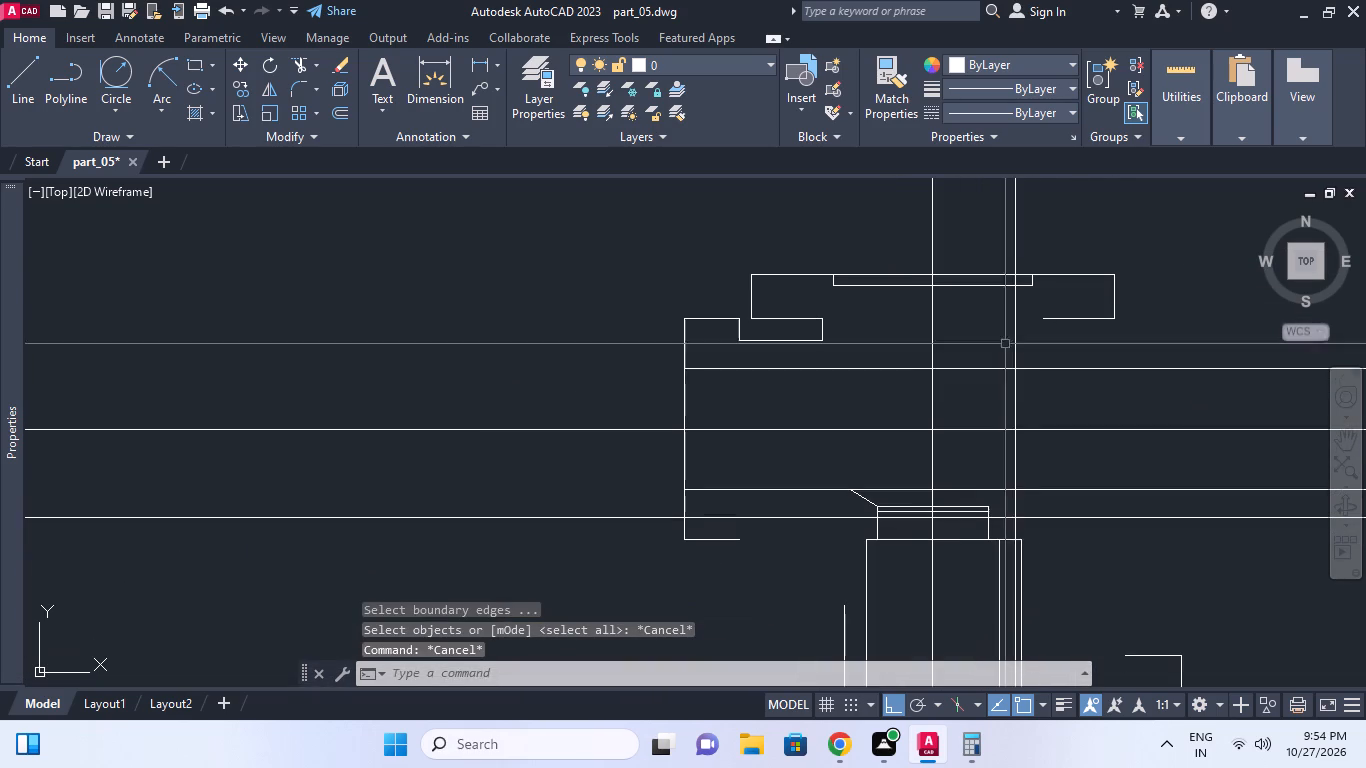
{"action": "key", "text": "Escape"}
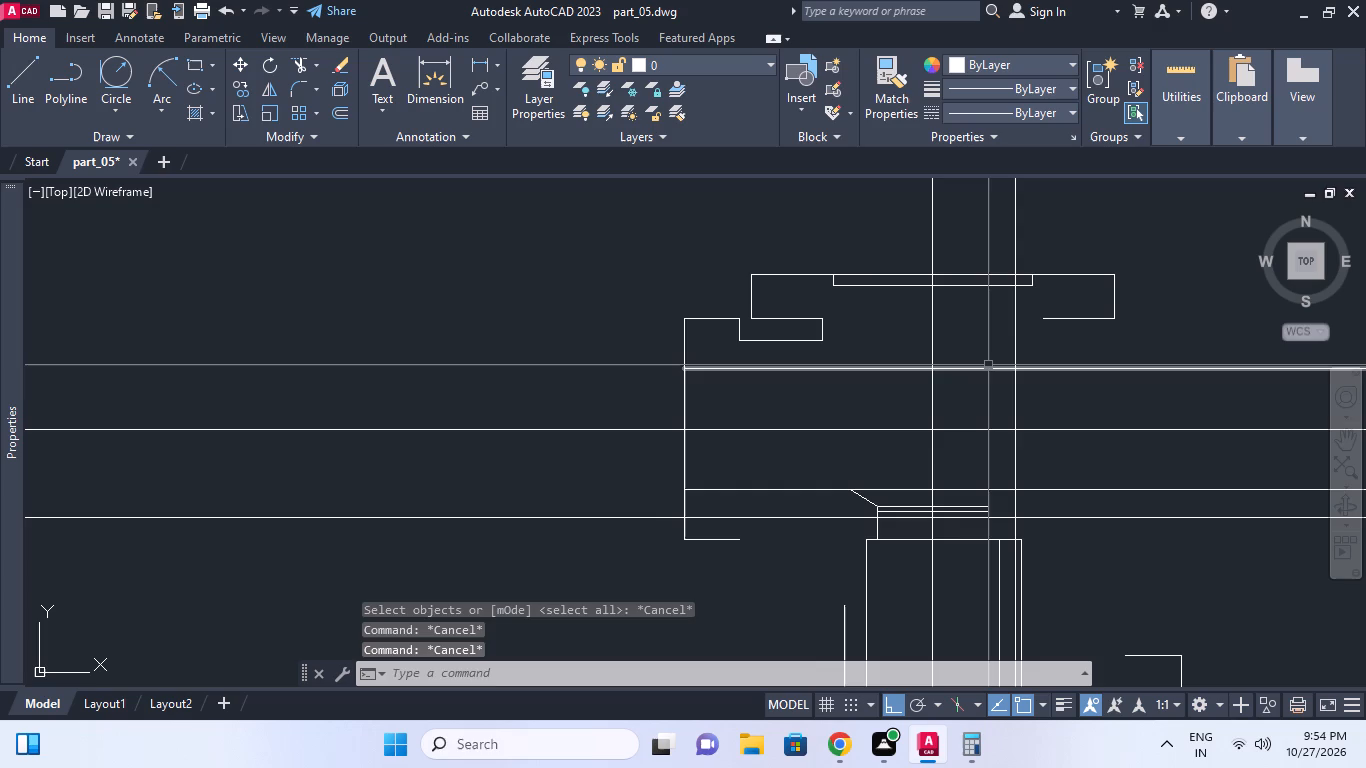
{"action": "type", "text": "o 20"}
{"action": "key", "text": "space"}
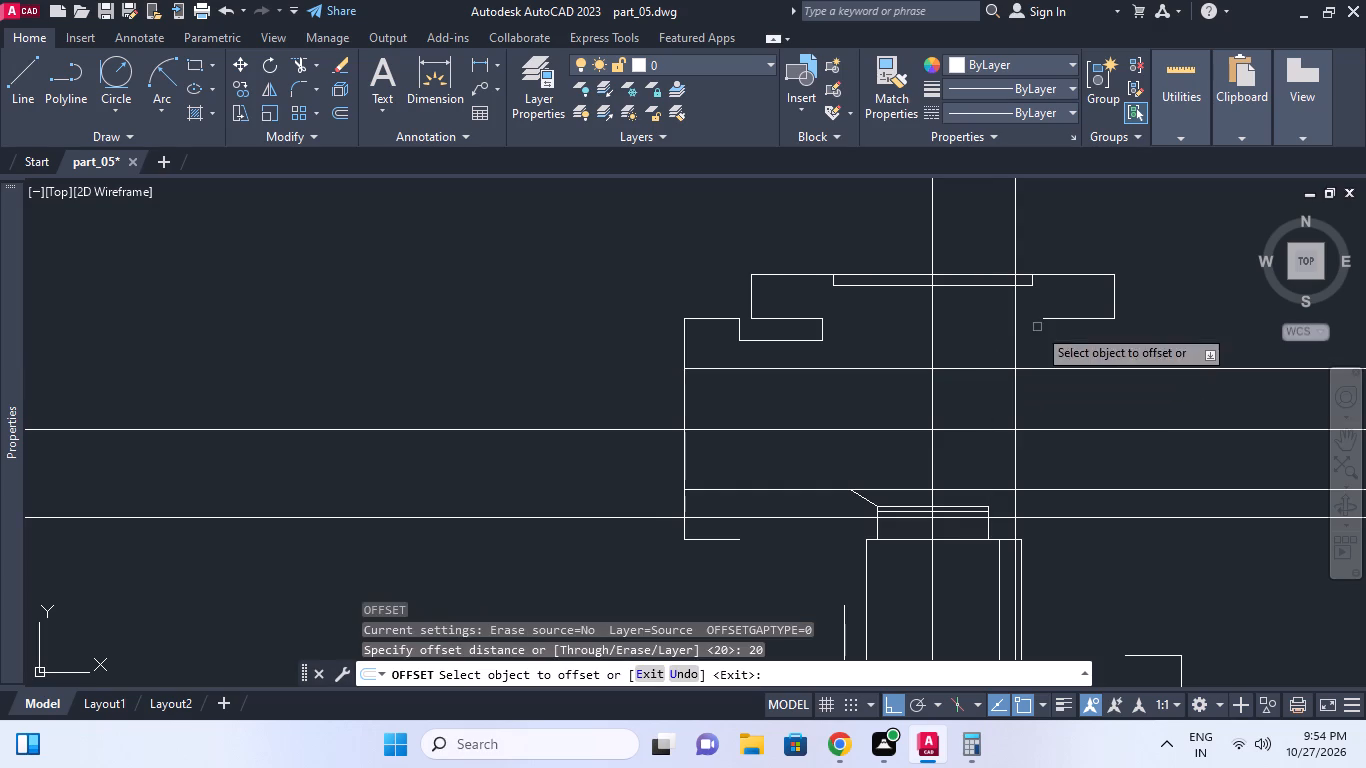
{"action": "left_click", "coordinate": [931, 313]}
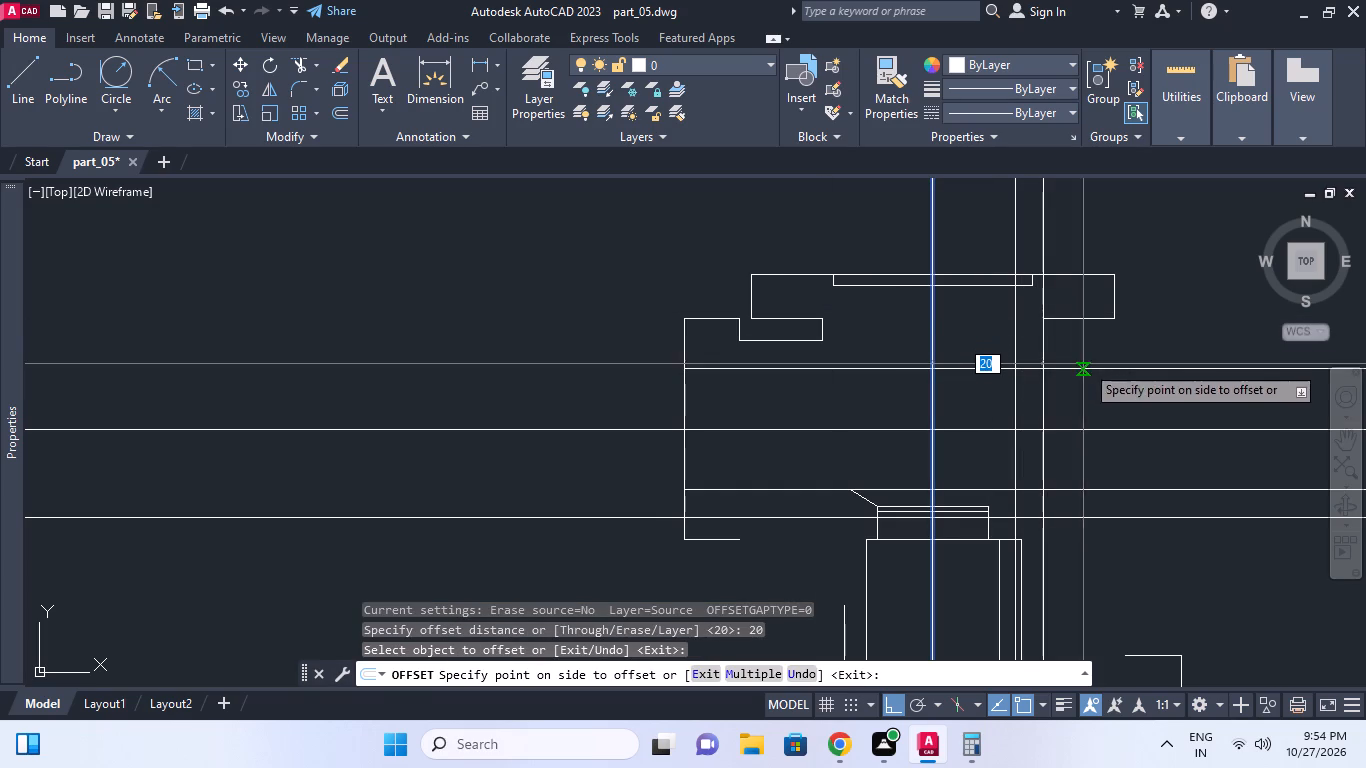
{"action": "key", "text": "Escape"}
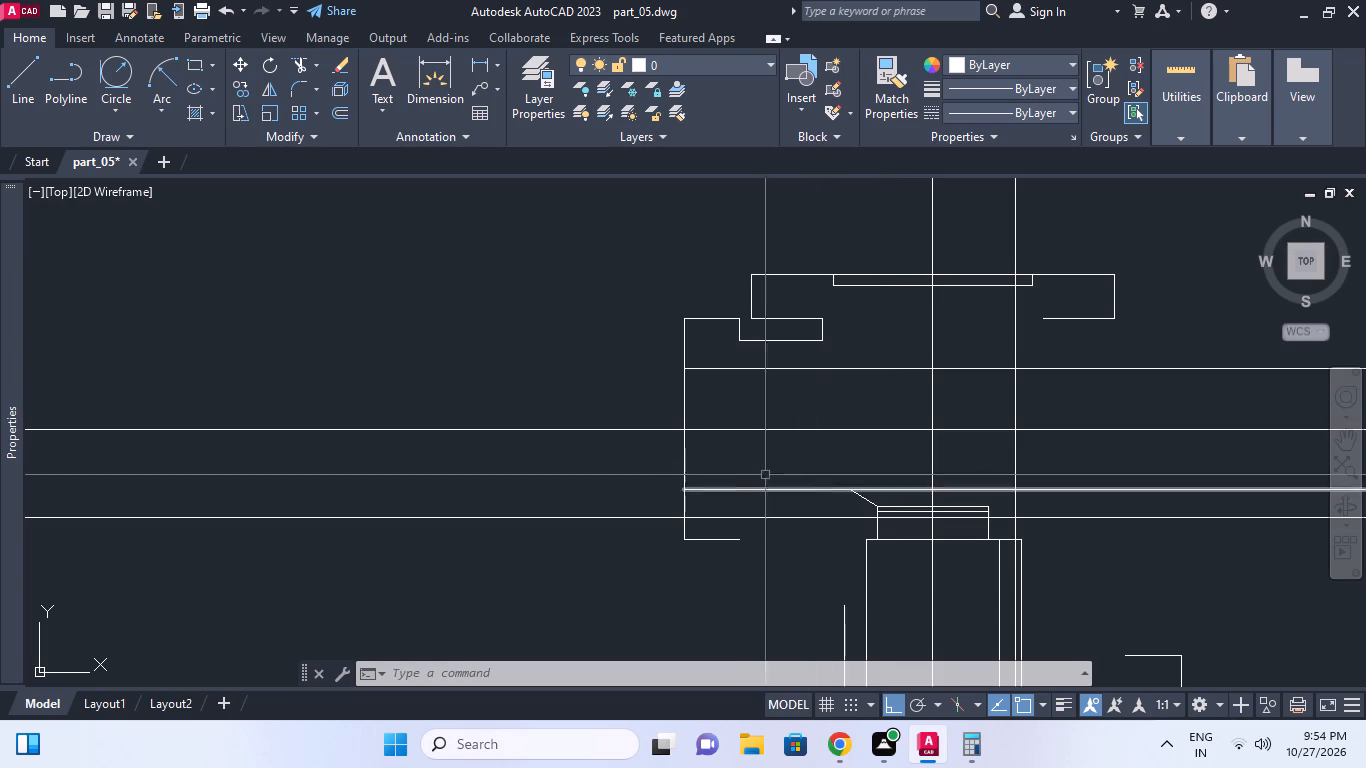
Draw a sloped line from the inner end of the left branch flange's lower edge to the top of the body's left outer wall.
{"action": "middle_click_drag", "start_coordinate": [749, 471], "coordinate": [745, 432]}
{"action": "scroll", "coordinate": [802, 460], "scroll_direction": "down", "scroll_amount": 1}
{"action": "middle_click_drag", "start_coordinate": [801, 453], "coordinate": [776, 478]}
{"action": "key", "text": "Escape"}
{"action": "middle_click_drag", "start_coordinate": [770, 478], "coordinate": [770, 458]}
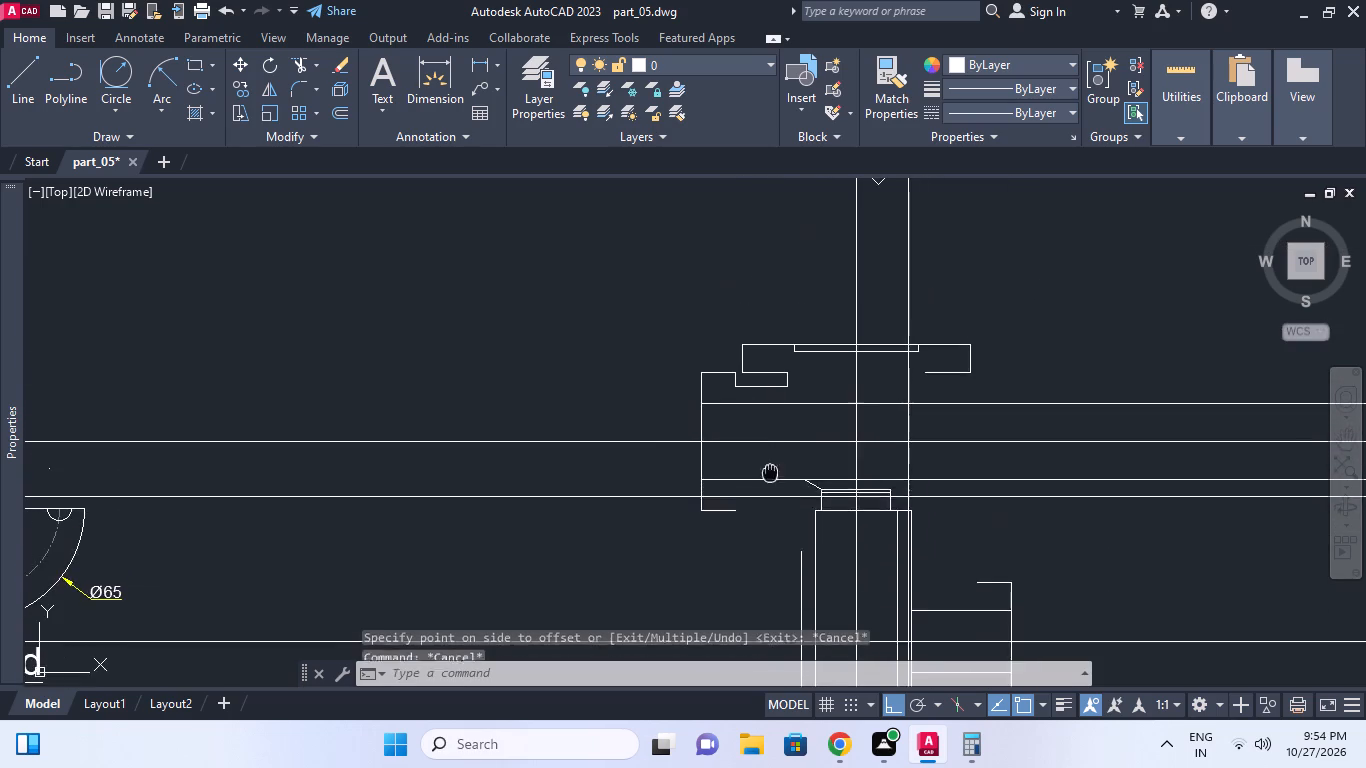
{"action": "middle_click_drag", "start_coordinate": [770, 458], "coordinate": [769, 374]}
{"action": "key", "text": "l"}
{"action": "key", "text": "space"}
{"action": "left_click", "coordinate": [730, 405]}
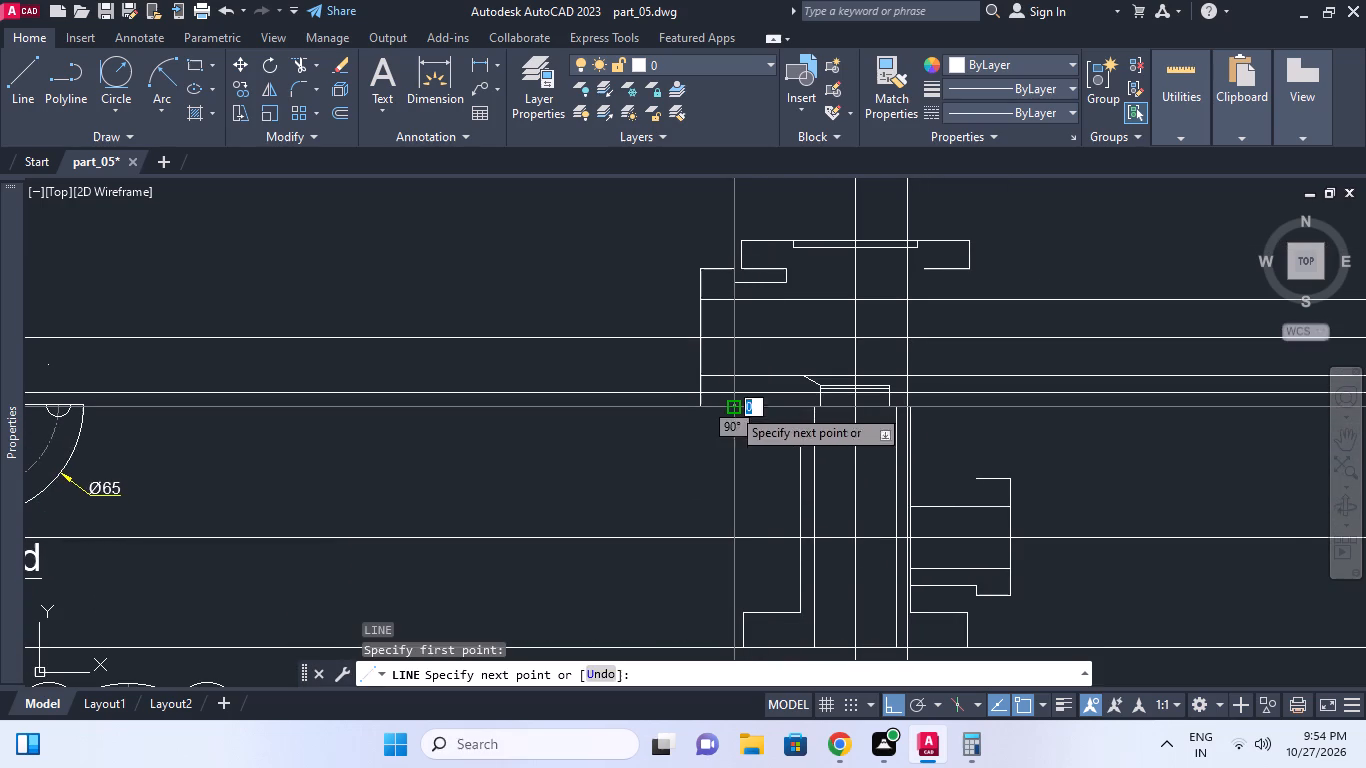
{"action": "left_click", "coordinate": [798, 446]}
{"action": "key", "text": "Escape"}
Erase the horizontal construction line running just below the branch bore's lower line.
{"action": "middle_click_drag", "start_coordinate": [734, 441], "coordinate": [733, 428]}
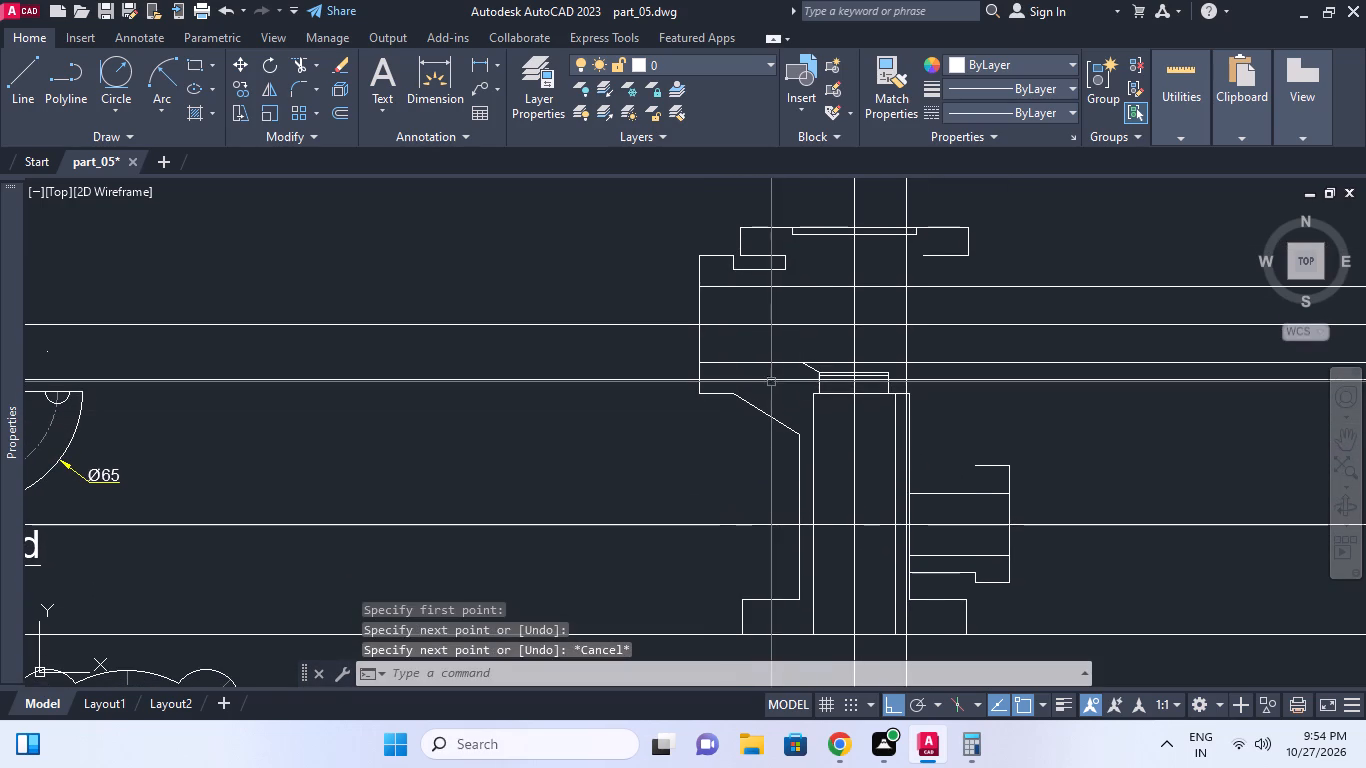
{"action": "left_click", "coordinate": [769, 381]}
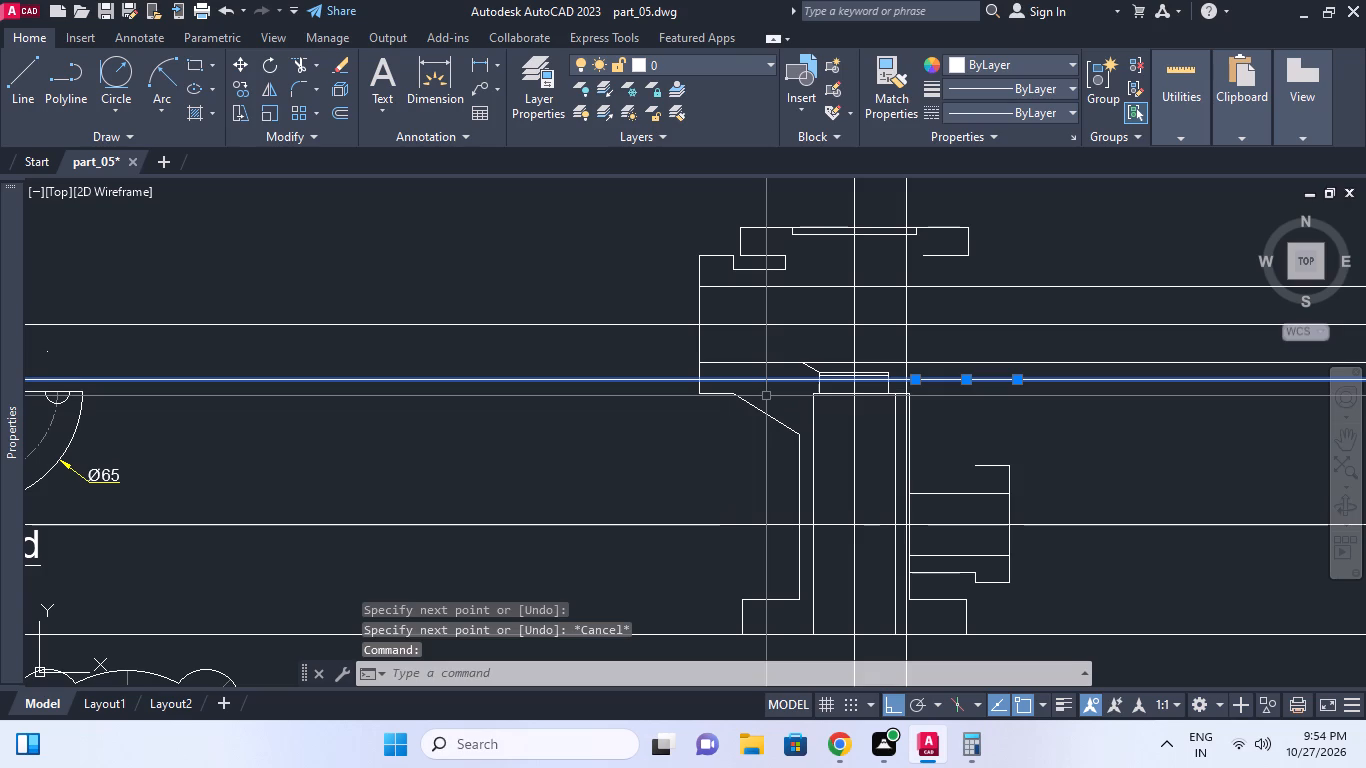
{"action": "type", "text": "e"}
{"action": "key", "text": "space"}
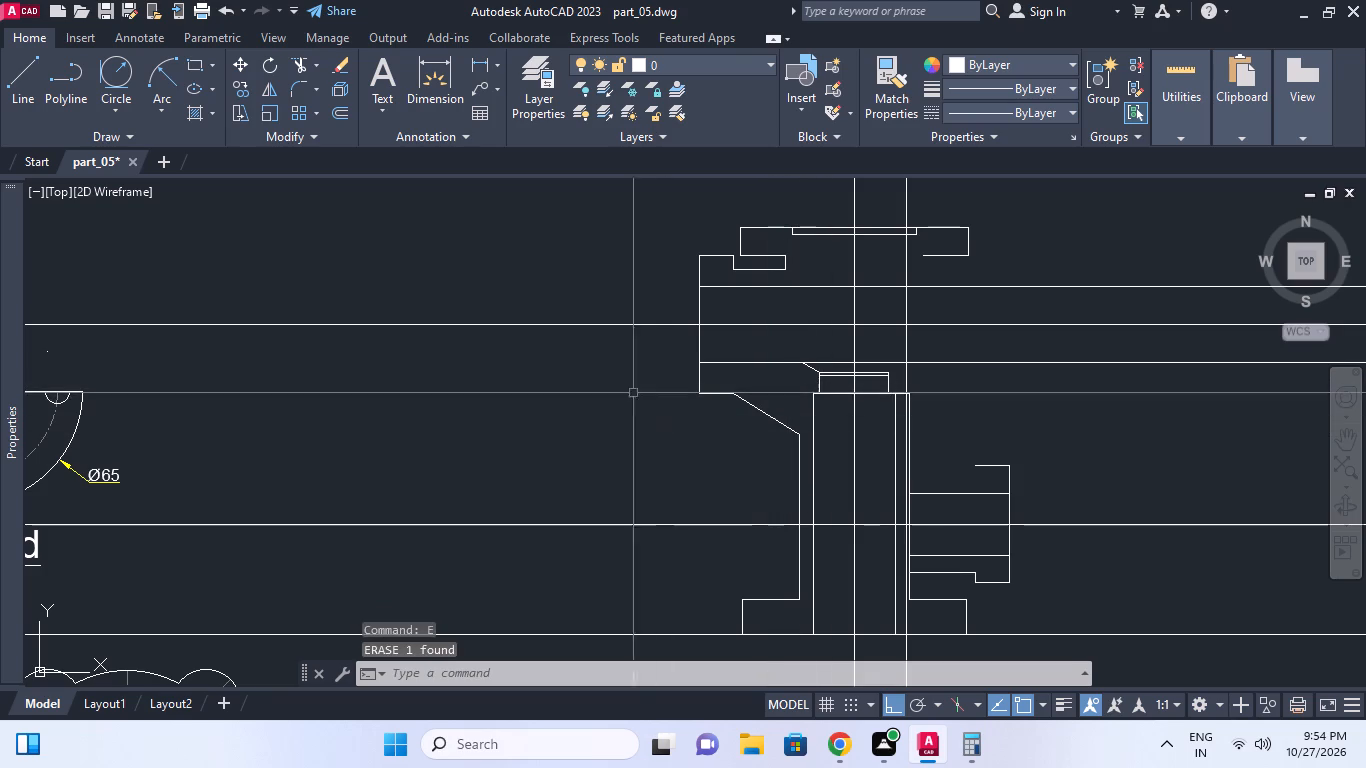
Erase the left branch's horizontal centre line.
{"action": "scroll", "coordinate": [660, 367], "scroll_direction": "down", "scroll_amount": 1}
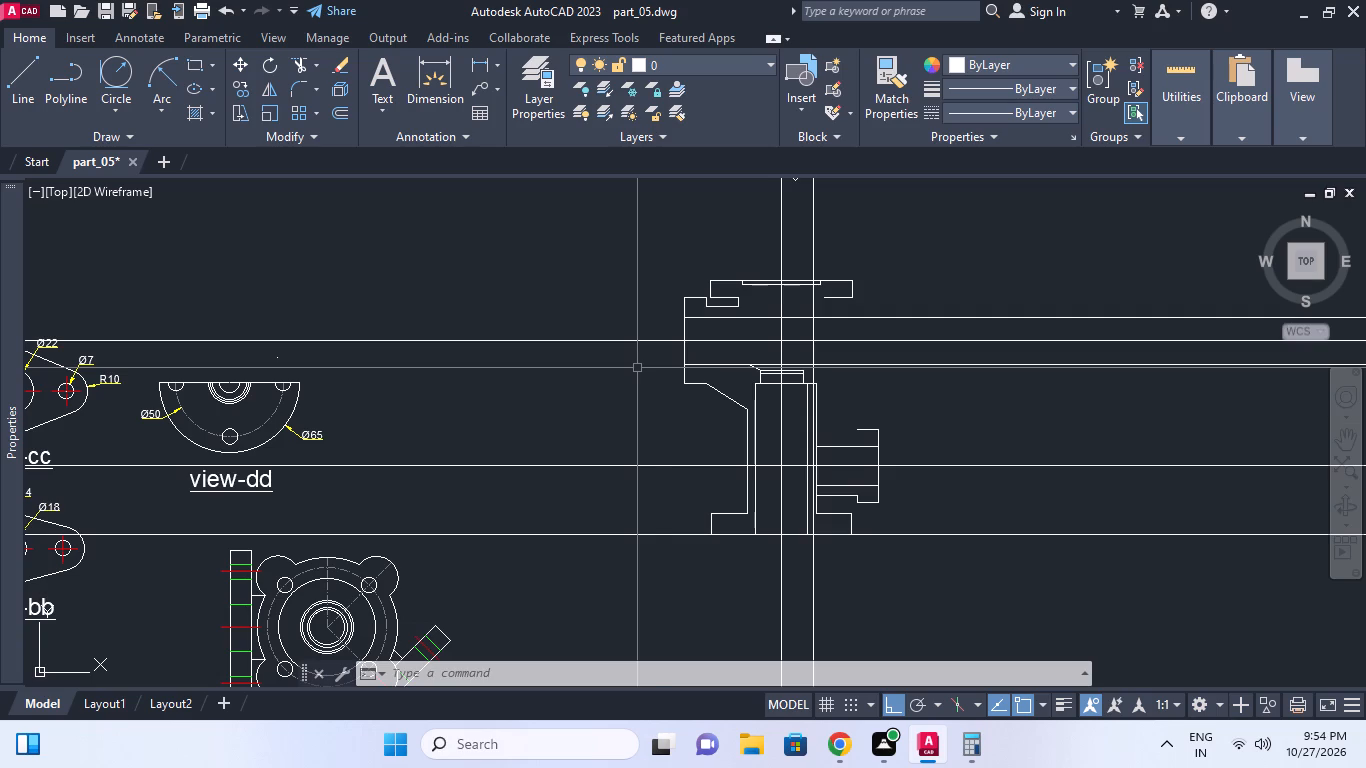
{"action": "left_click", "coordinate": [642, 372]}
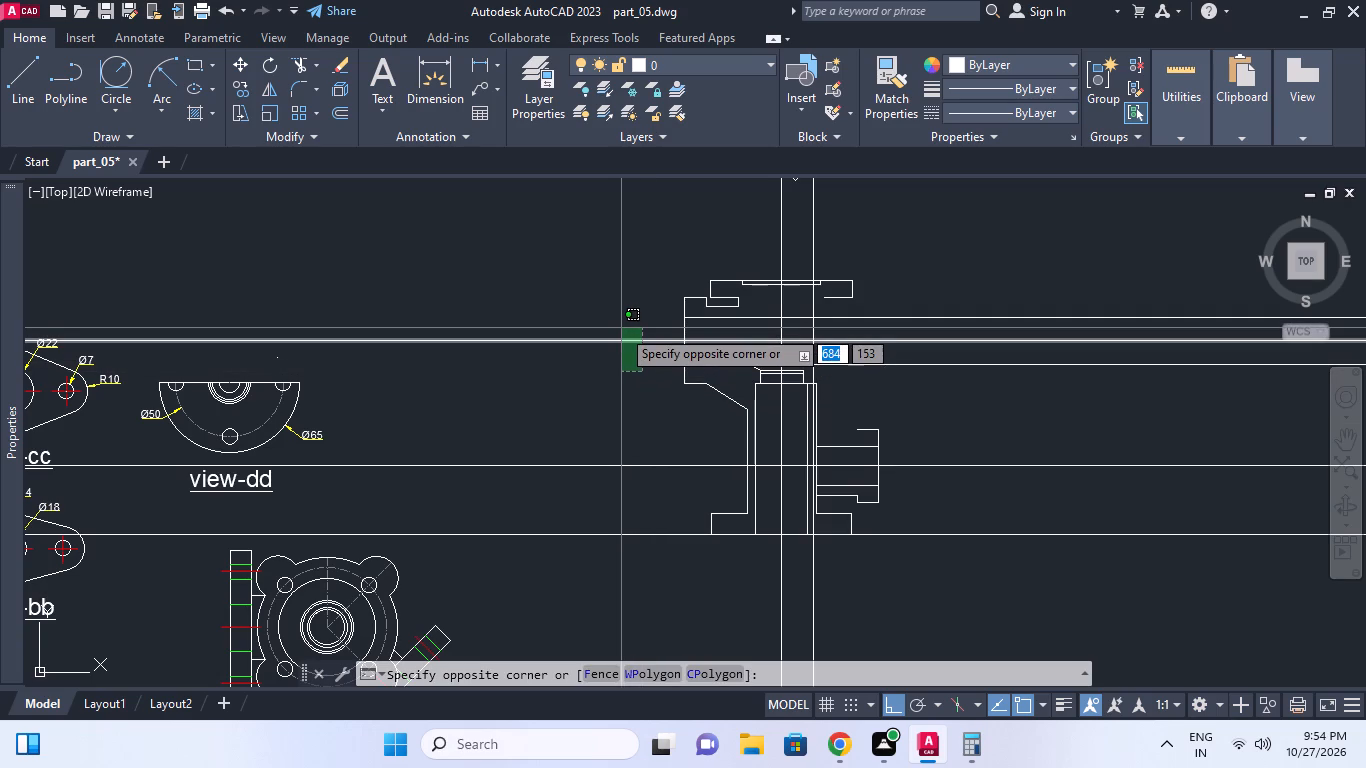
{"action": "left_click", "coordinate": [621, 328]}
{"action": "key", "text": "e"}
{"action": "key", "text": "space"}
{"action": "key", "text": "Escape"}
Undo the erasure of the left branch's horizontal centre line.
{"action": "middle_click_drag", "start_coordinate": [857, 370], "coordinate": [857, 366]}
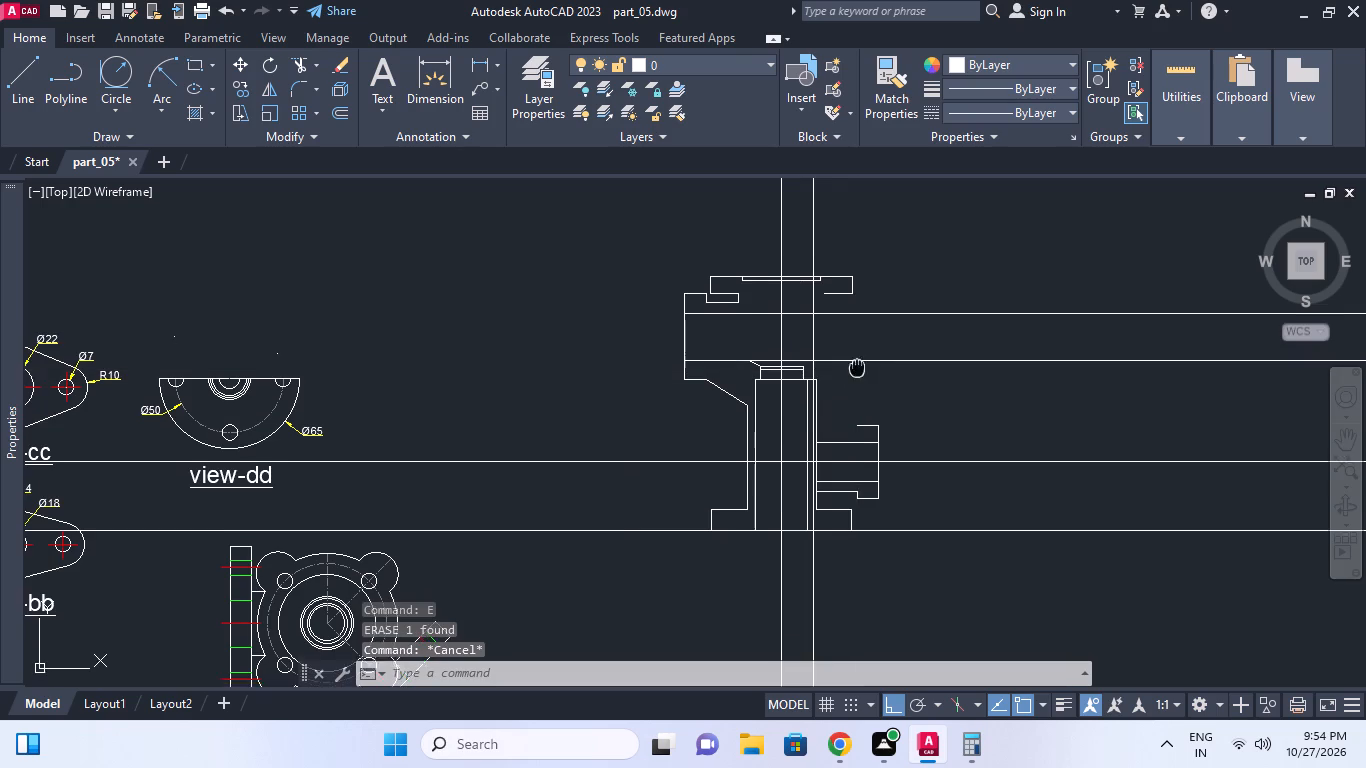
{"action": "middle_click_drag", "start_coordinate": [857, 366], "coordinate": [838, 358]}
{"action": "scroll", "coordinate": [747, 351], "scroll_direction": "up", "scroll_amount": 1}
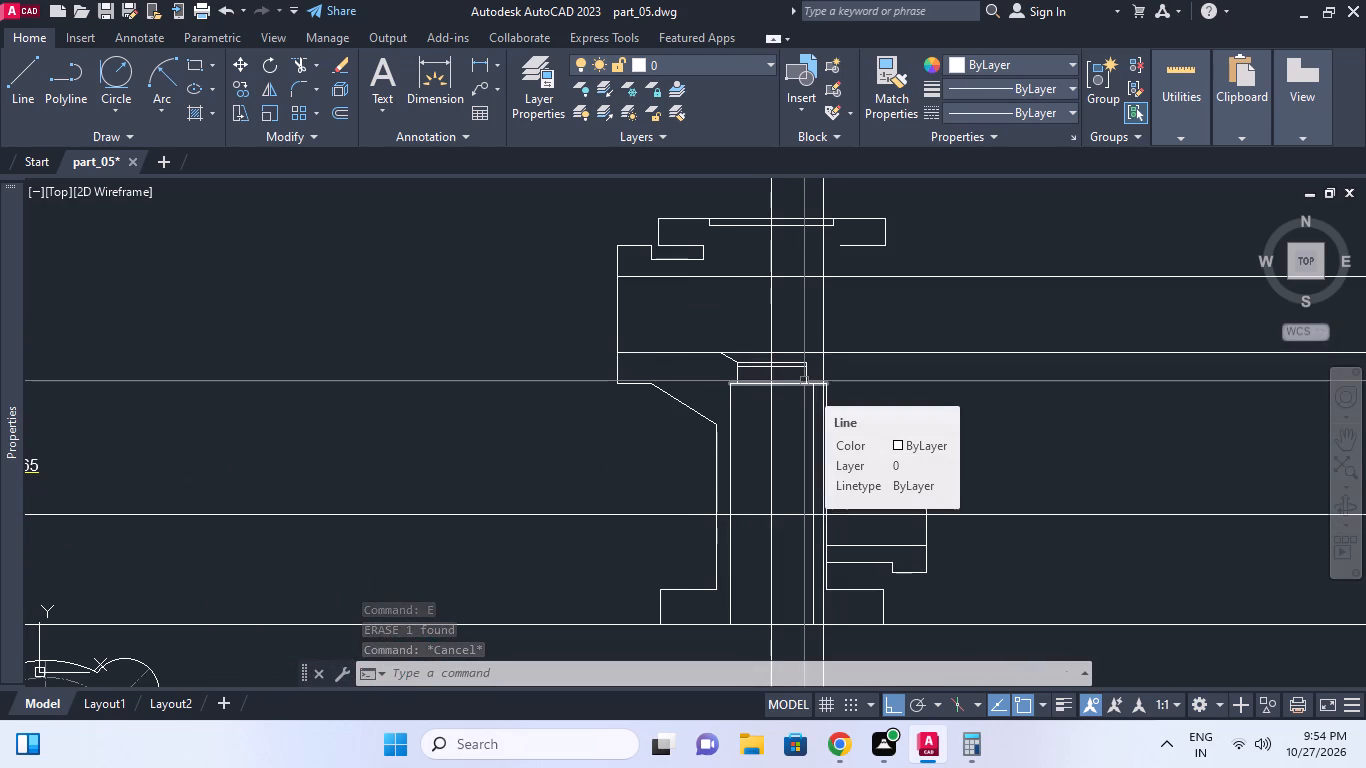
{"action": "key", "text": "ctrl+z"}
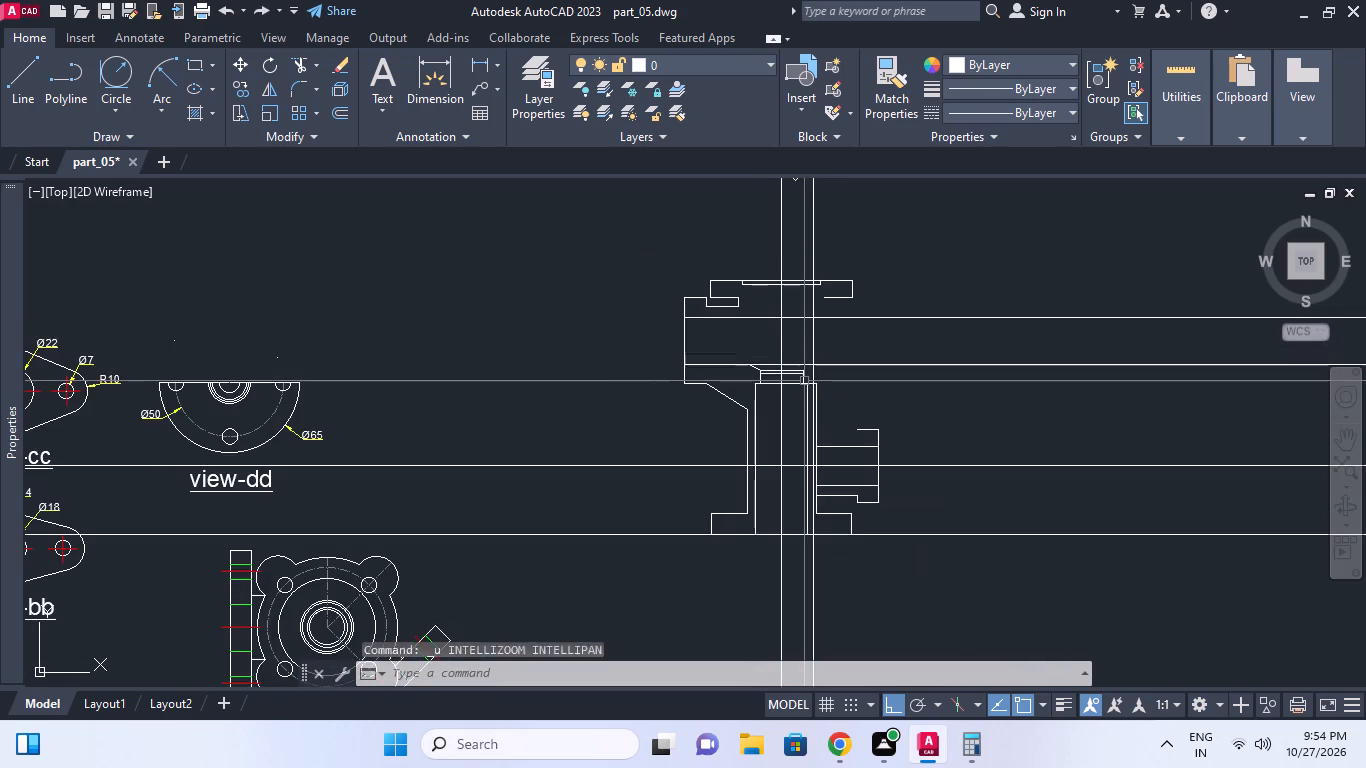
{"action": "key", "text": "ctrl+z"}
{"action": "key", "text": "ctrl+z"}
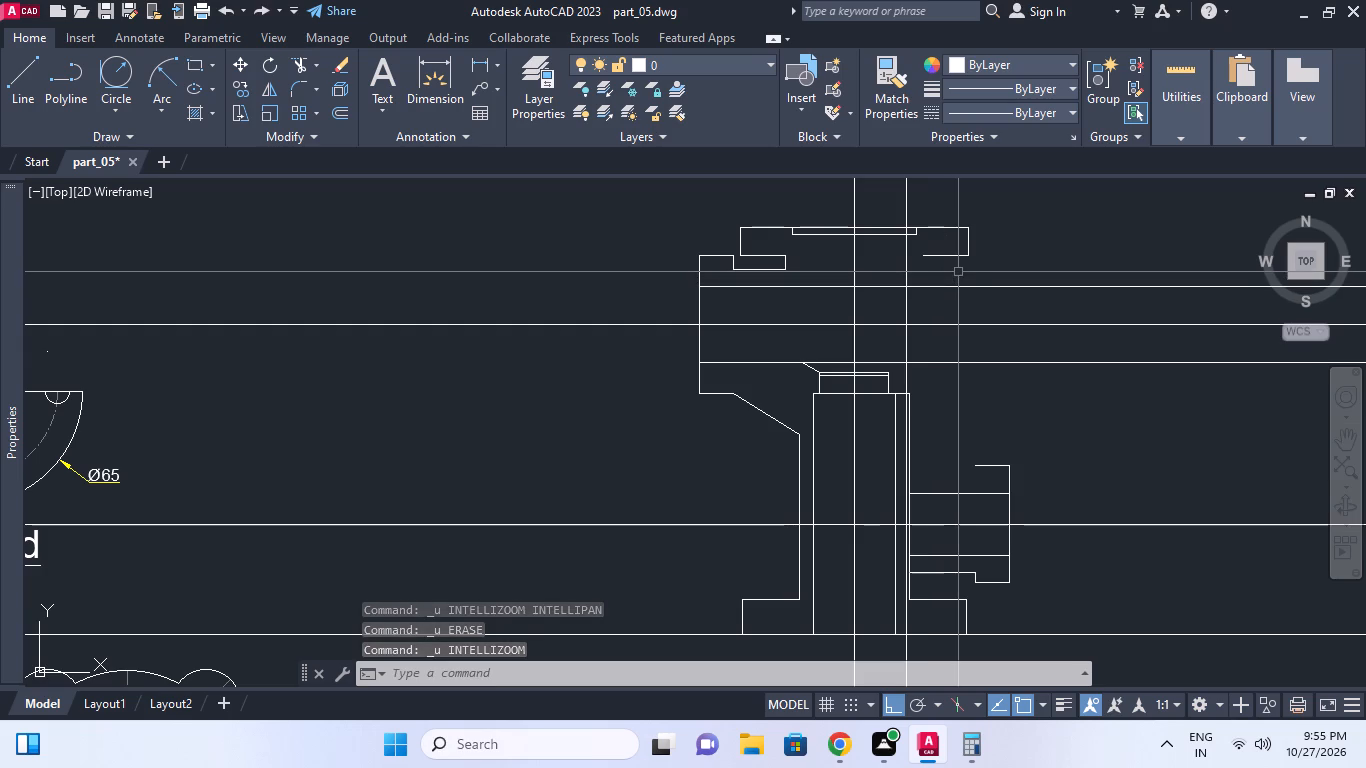
Offset the body's vertical centre line by 15 to the left.
{"action": "key", "text": "Escape"}
{"action": "type", "text": "o"}
{"action": "key", "text": "space"}
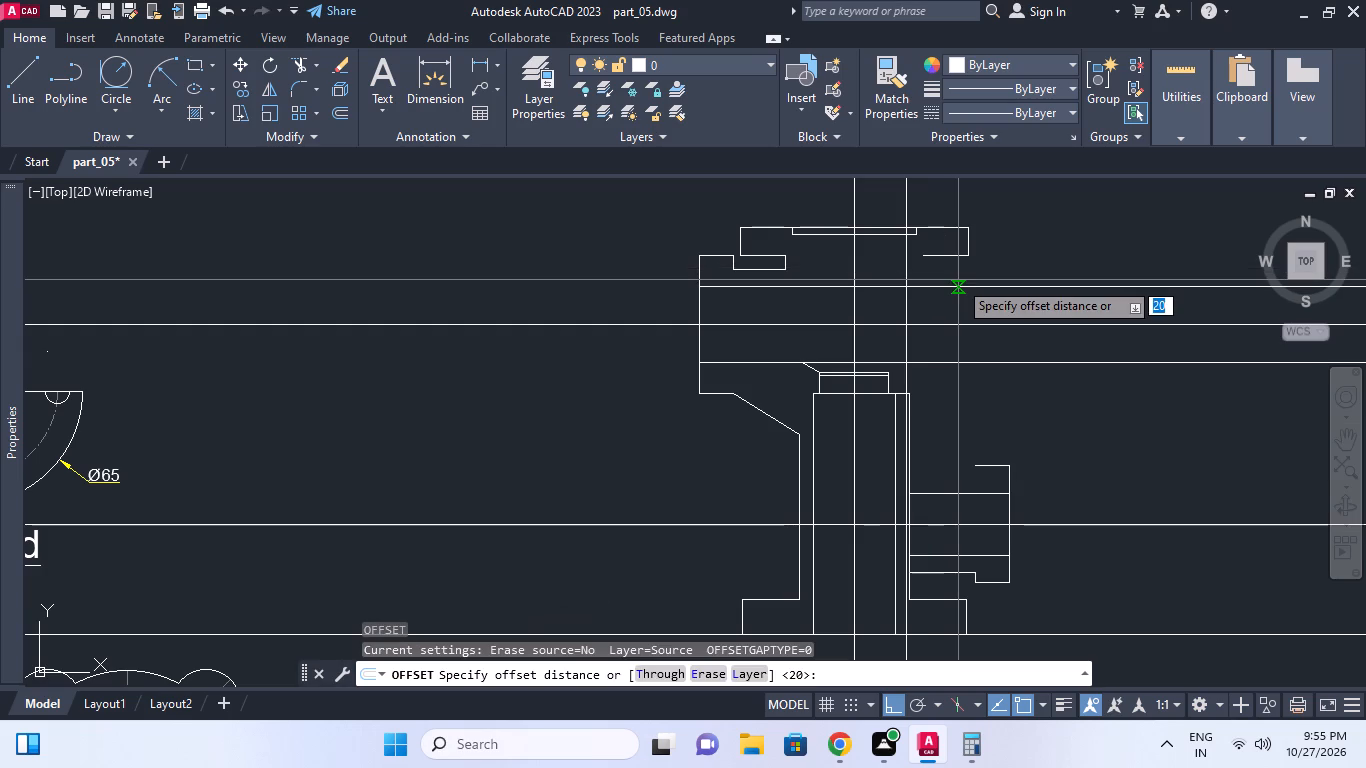
{"action": "type", "text": "15"}
{"action": "key", "text": "space"}
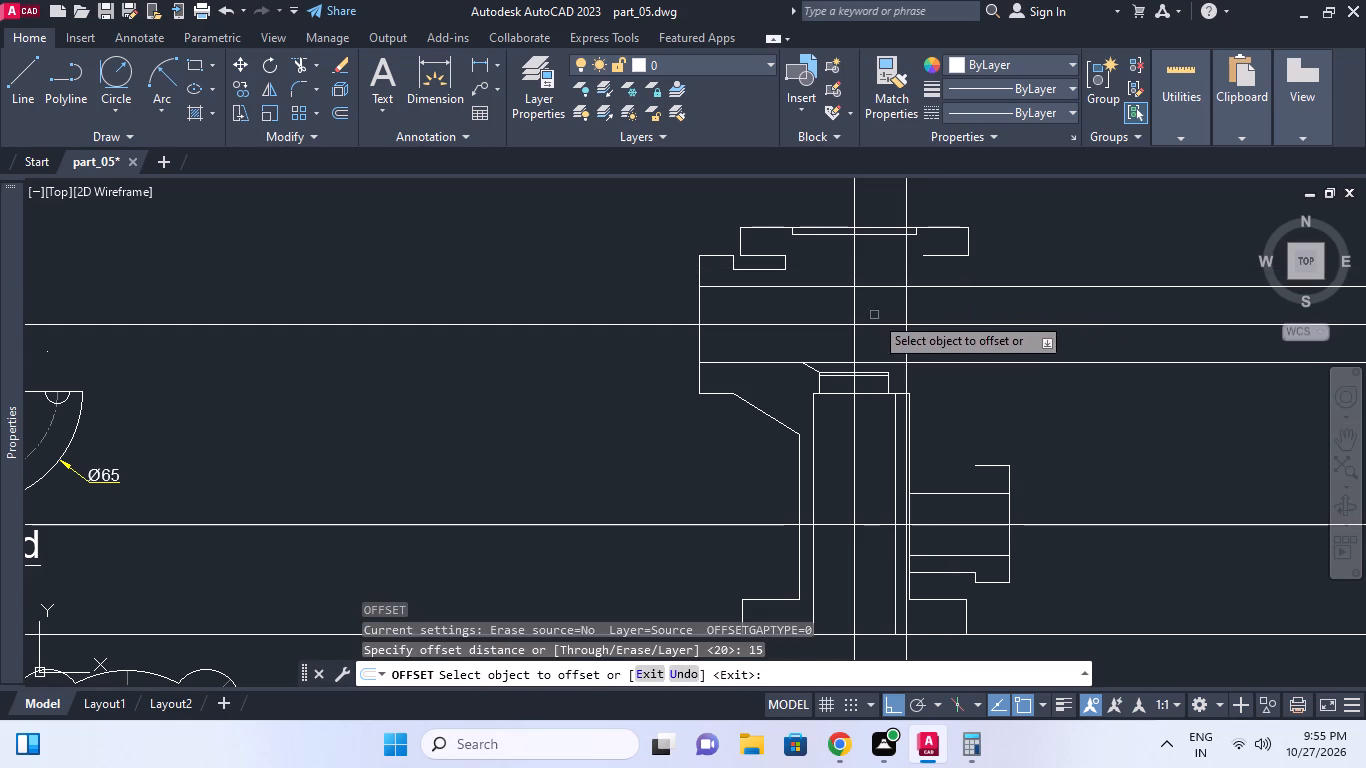
{"action": "left_click", "coordinate": [854, 302]}
{"action": "left_click", "coordinate": [805, 300]}
{"action": "key", "text": "Escape"}
{"action": "middle_click", "coordinate": [806, 298]}
Trim the branch bore's upper and lower lines to the right of the vertical line offset by 15.
{"action": "type", "text": "tr"}
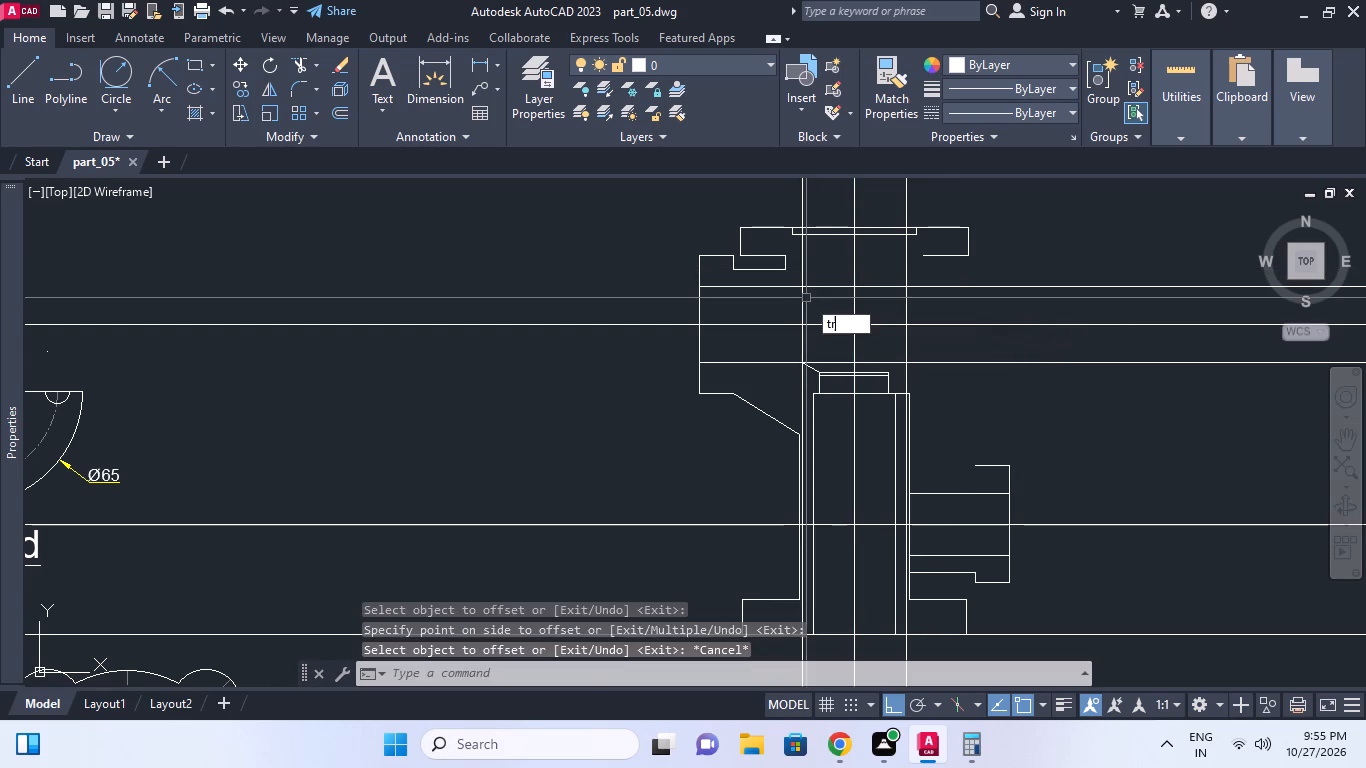
{"action": "key", "text": "space"}
{"action": "left_click", "coordinate": [806, 298]}
{"action": "key", "text": "space"}
{"action": "left_click", "coordinate": [810, 285]}
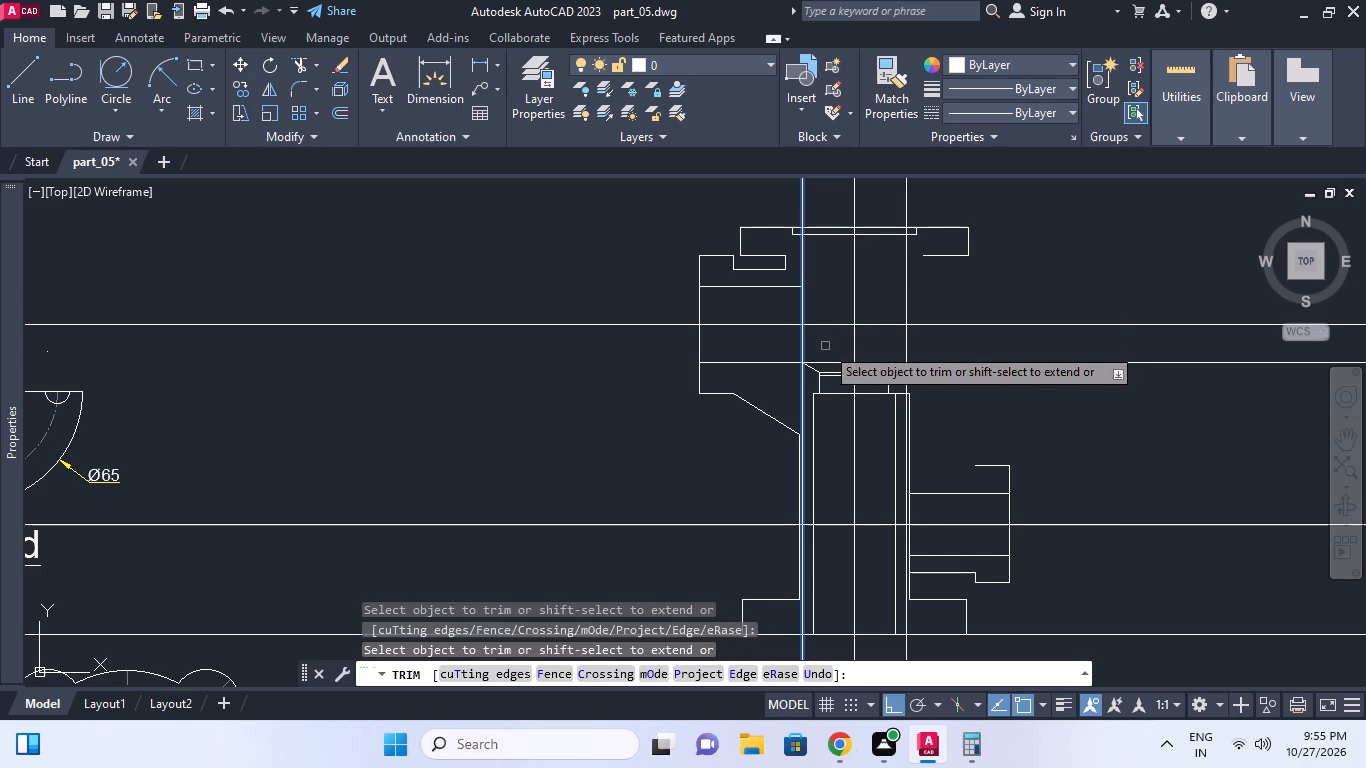
{"action": "left_click", "coordinate": [832, 361]}
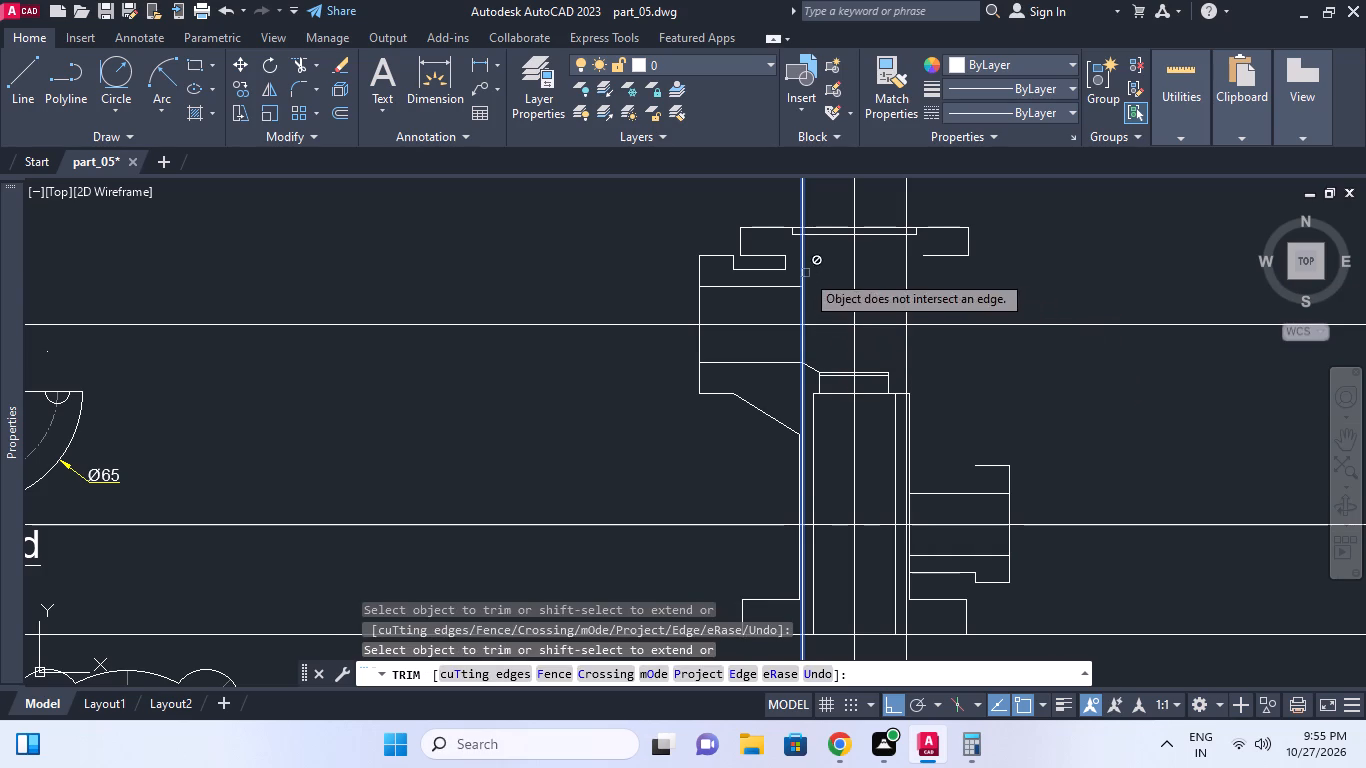
{"action": "key", "text": "Escape"}
Trim the vertical line offset by 15 above and below the branch bore's two horizontal lines.
{"action": "key", "text": "t"}
{"action": "key", "text": "r"}
{"action": "key", "text": "space"}
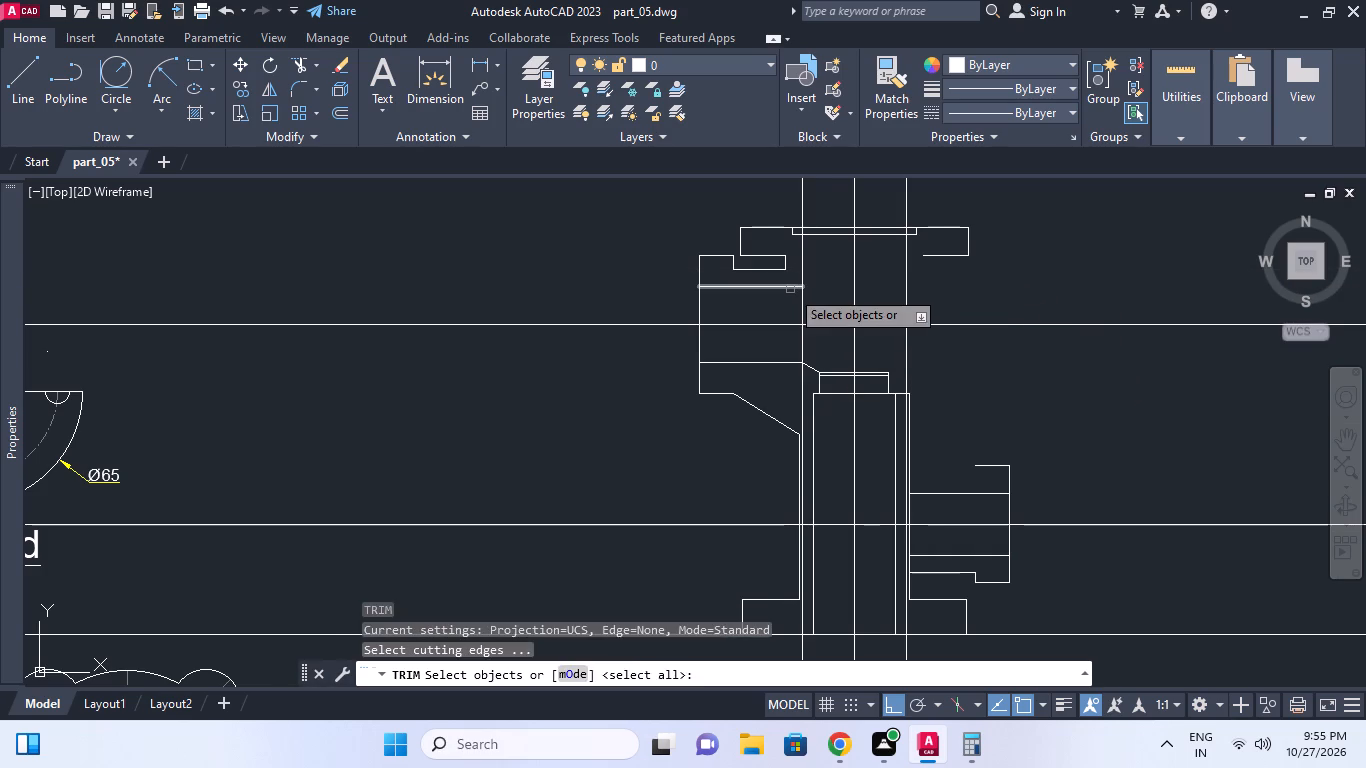
{"action": "left_click", "coordinate": [790, 289]}
{"action": "left_click", "coordinate": [780, 362]}
{"action": "key", "text": "space"}
{"action": "left_click", "coordinate": [796, 376]}
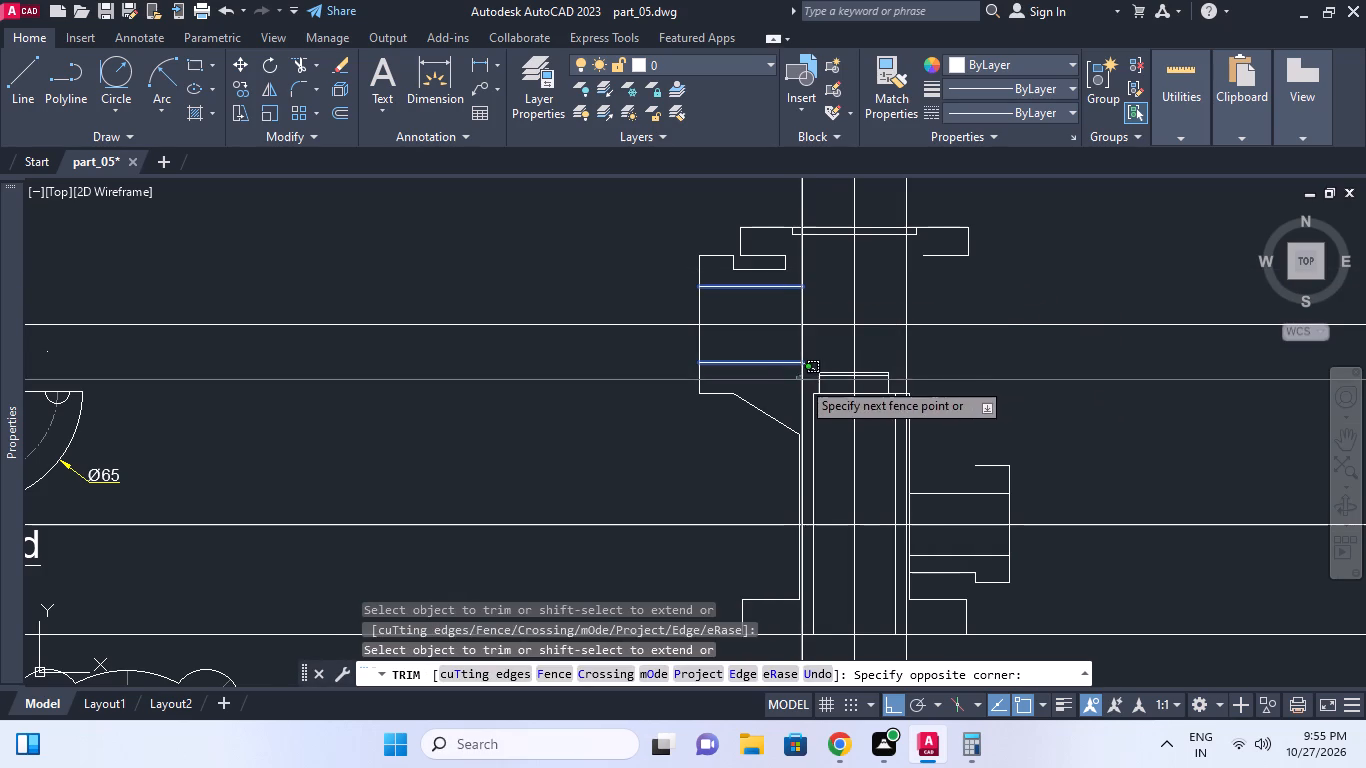
{"action": "left_click", "coordinate": [801, 380]}
{"action": "left_click", "coordinate": [801, 377]}
{"action": "left_click", "coordinate": [802, 268]}
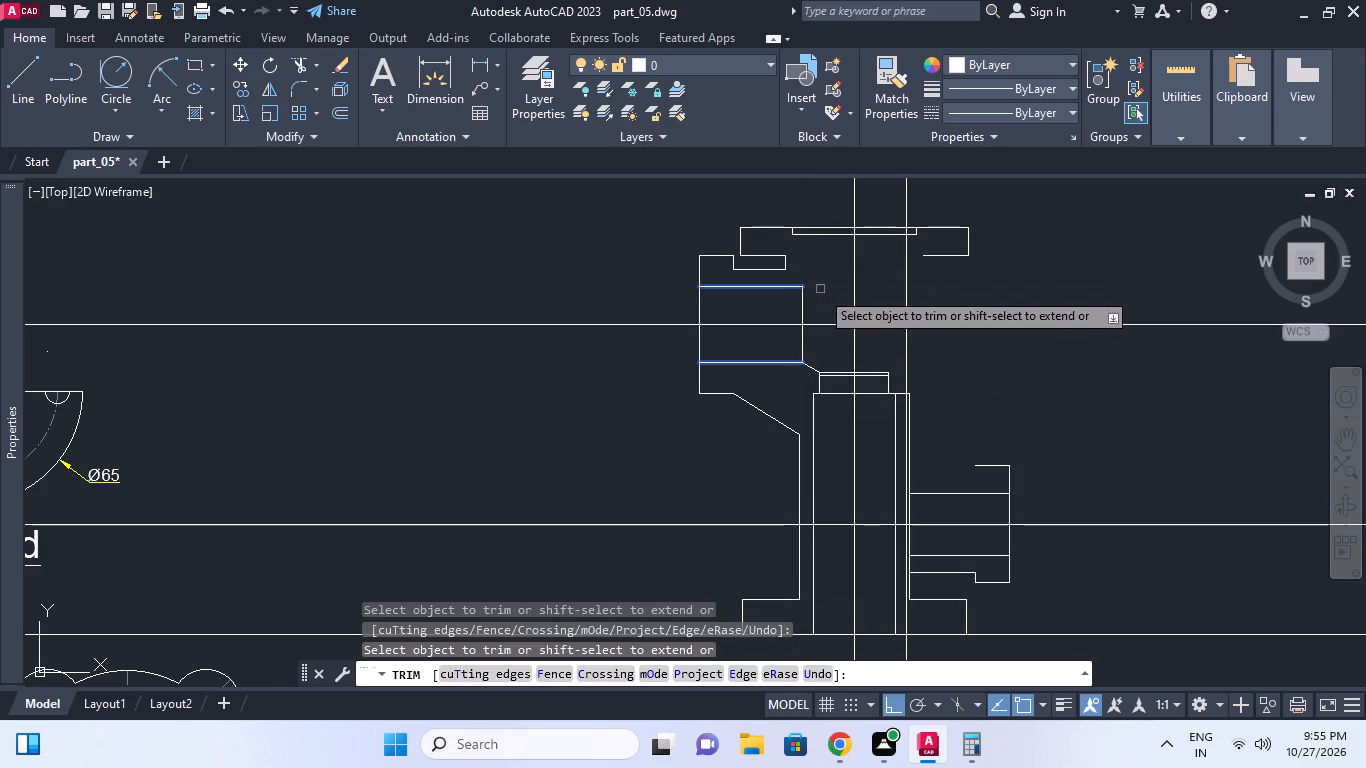
{"action": "key", "text": "Escape"}
{"action": "key", "text": "Escape"}
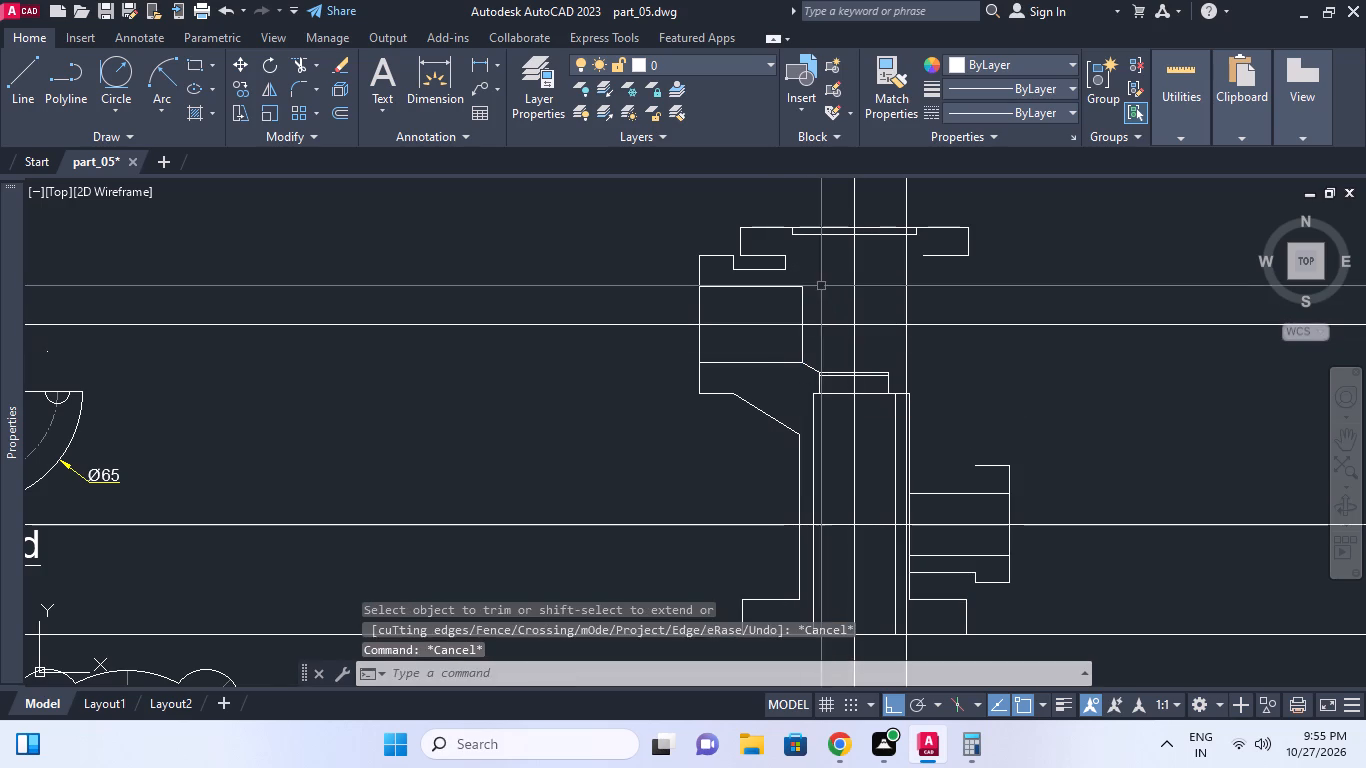
Extend the vertical line at the branch bore's inner end up to the underside of the top flange's recess.
{"action": "scroll", "coordinate": [820, 286], "scroll_direction": "up", "scroll_amount": 1}
{"action": "type", "text": "ex"}
{"action": "key", "text": "space"}
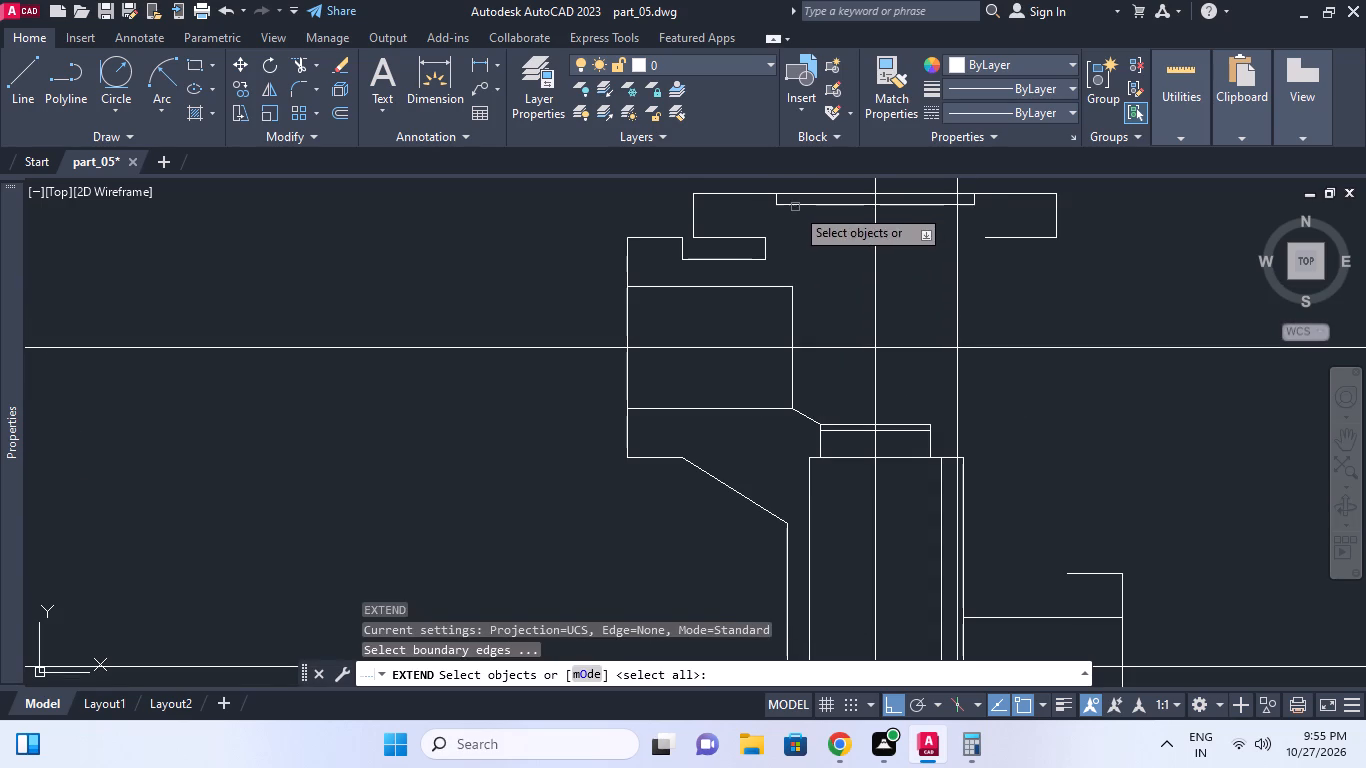
{"action": "left_click", "coordinate": [798, 207]}
{"action": "key", "text": "space"}
{"action": "left_click", "coordinate": [804, 275]}
{"action": "left_click", "coordinate": [787, 318]}
{"action": "key", "text": "Escape"}
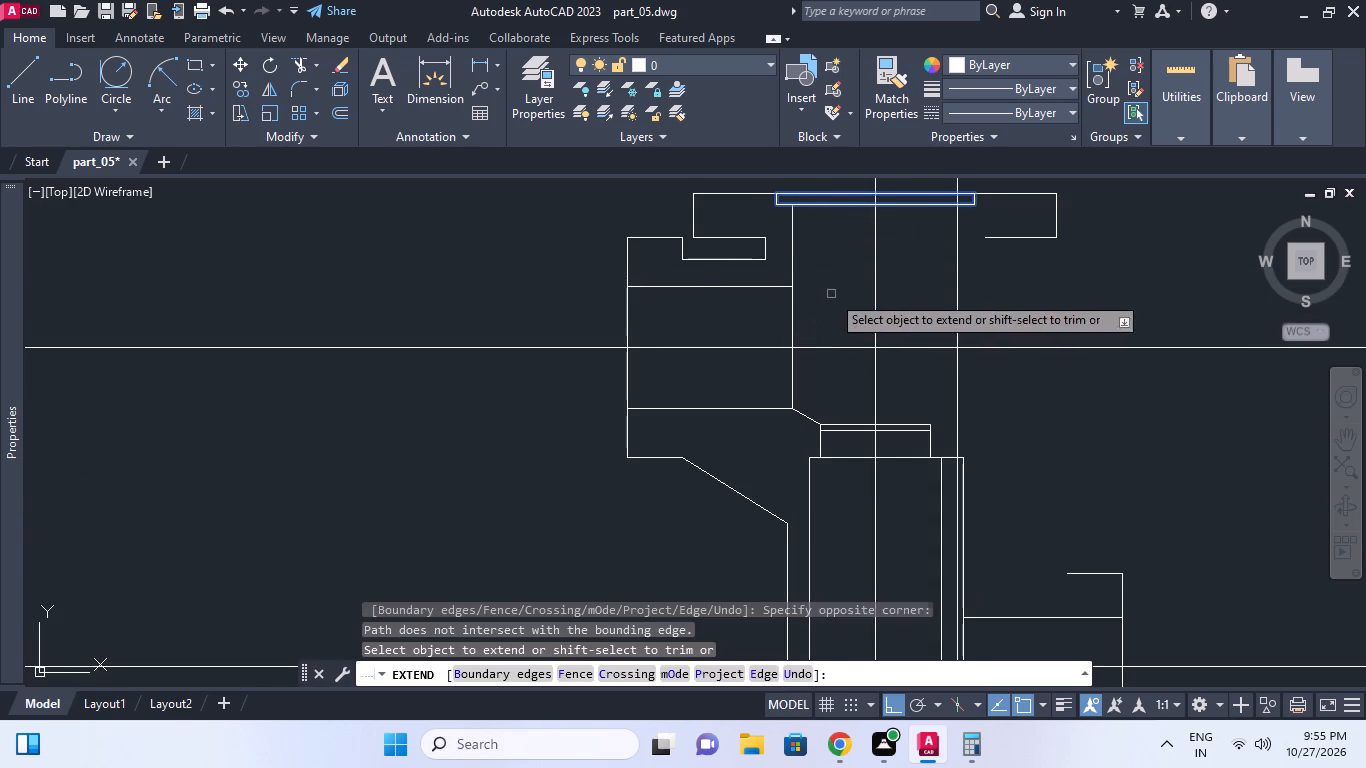
{"action": "scroll", "coordinate": [831, 294], "scroll_direction": "down", "scroll_amount": 1}
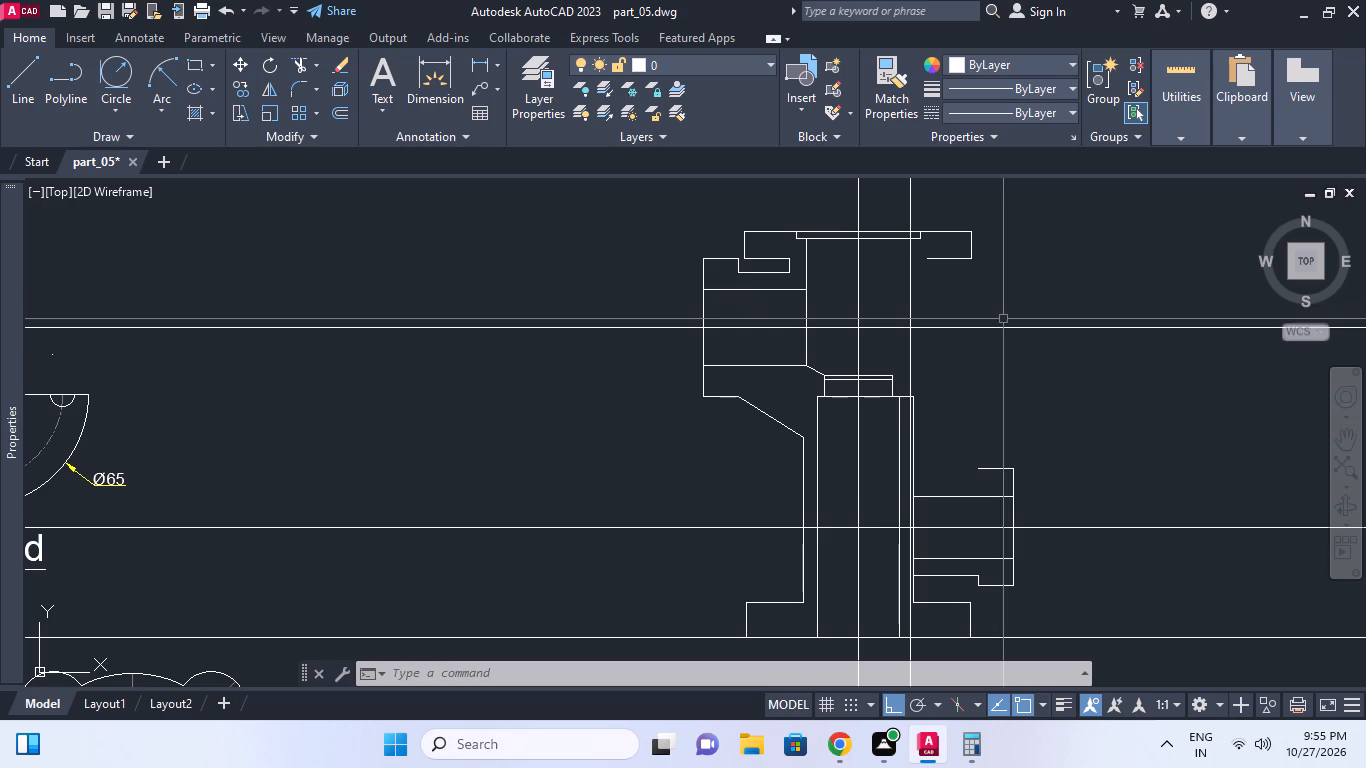
Place a horizontal construction line along the top edge of the small bore step below the upper bore.
{"action": "middle_click_drag", "start_coordinate": [997, 314], "coordinate": [989, 297]}
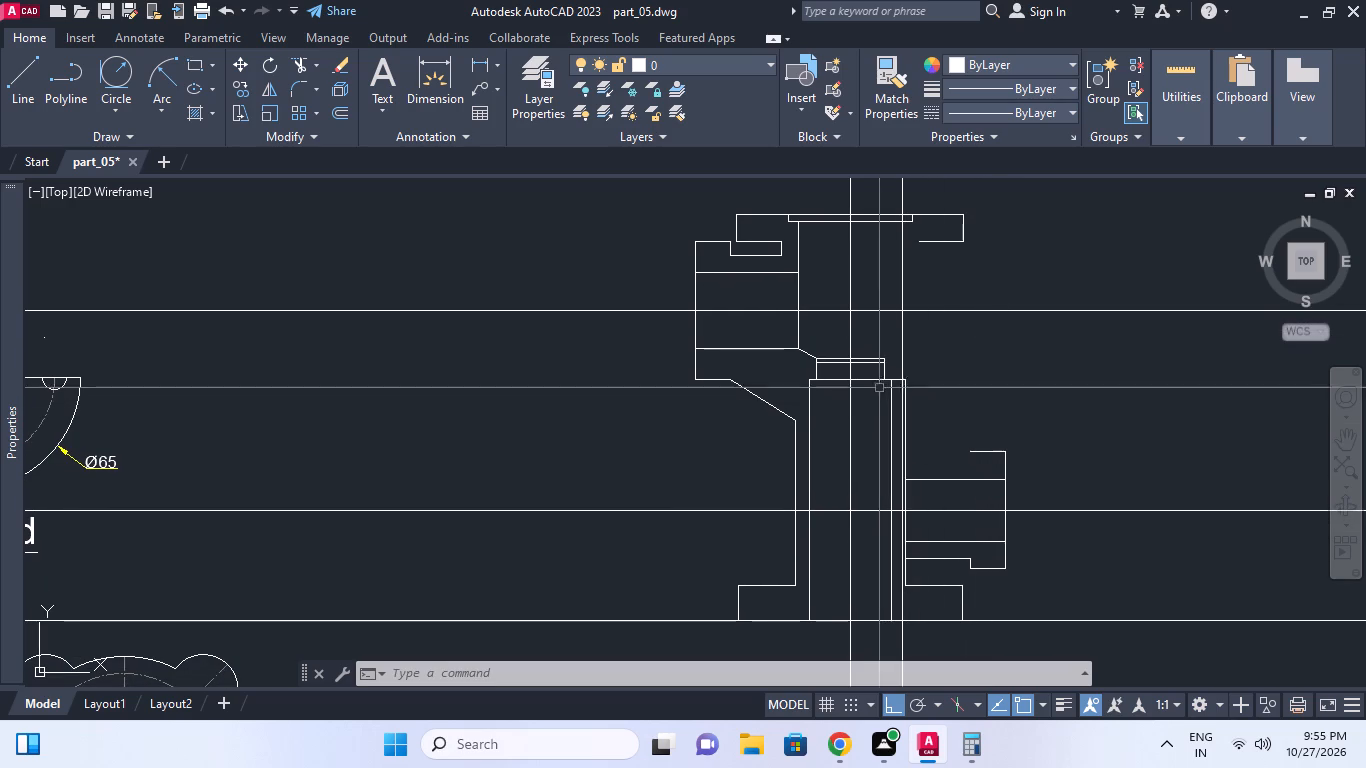
{"action": "scroll", "coordinate": [876, 379], "scroll_direction": "up", "scroll_amount": 1}
{"action": "middle_click_drag", "start_coordinate": [876, 379], "coordinate": [876, 421]}
{"action": "key", "text": "Escape"}
{"action": "key", "text": "x"}
{"action": "type", "text": "l h"}
{"action": "key", "text": "space"}
{"action": "left_click", "coordinate": [868, 386]}
{"action": "key", "text": "Escape"}
{"action": "middle_click", "coordinate": [875, 438]}
Offset the horizontal construction line at the bore step's top edge upward by 5.
{"action": "type", "text": "o 5"}
{"action": "key", "text": "space"}
{"action": "left_click", "coordinate": [964, 398]}
{"action": "left_click", "coordinate": [958, 388]}
{"action": "left_click", "coordinate": [953, 354]}
{"action": "key", "text": "Escape"}
{"action": "scroll", "coordinate": [899, 385], "scroll_direction": "up", "scroll_amount": 1}
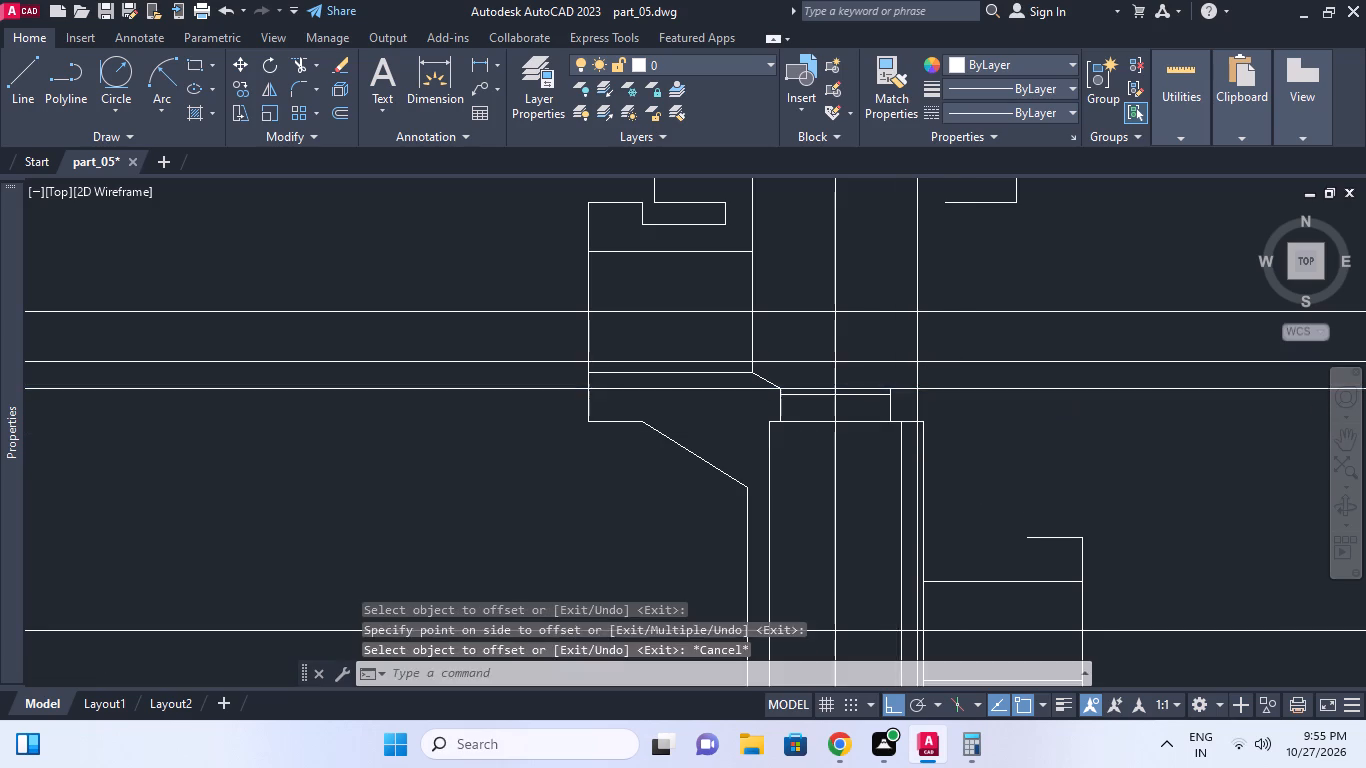
Erase the original horizontal construction line along the bore step's top edge.
{"action": "key", "text": "e"}
{"action": "key", "text": "space"}
{"action": "left_click", "coordinate": [907, 389]}
{"action": "right_click", "coordinate": [907, 389]}
{"action": "middle_click", "coordinate": [1016, 439]}
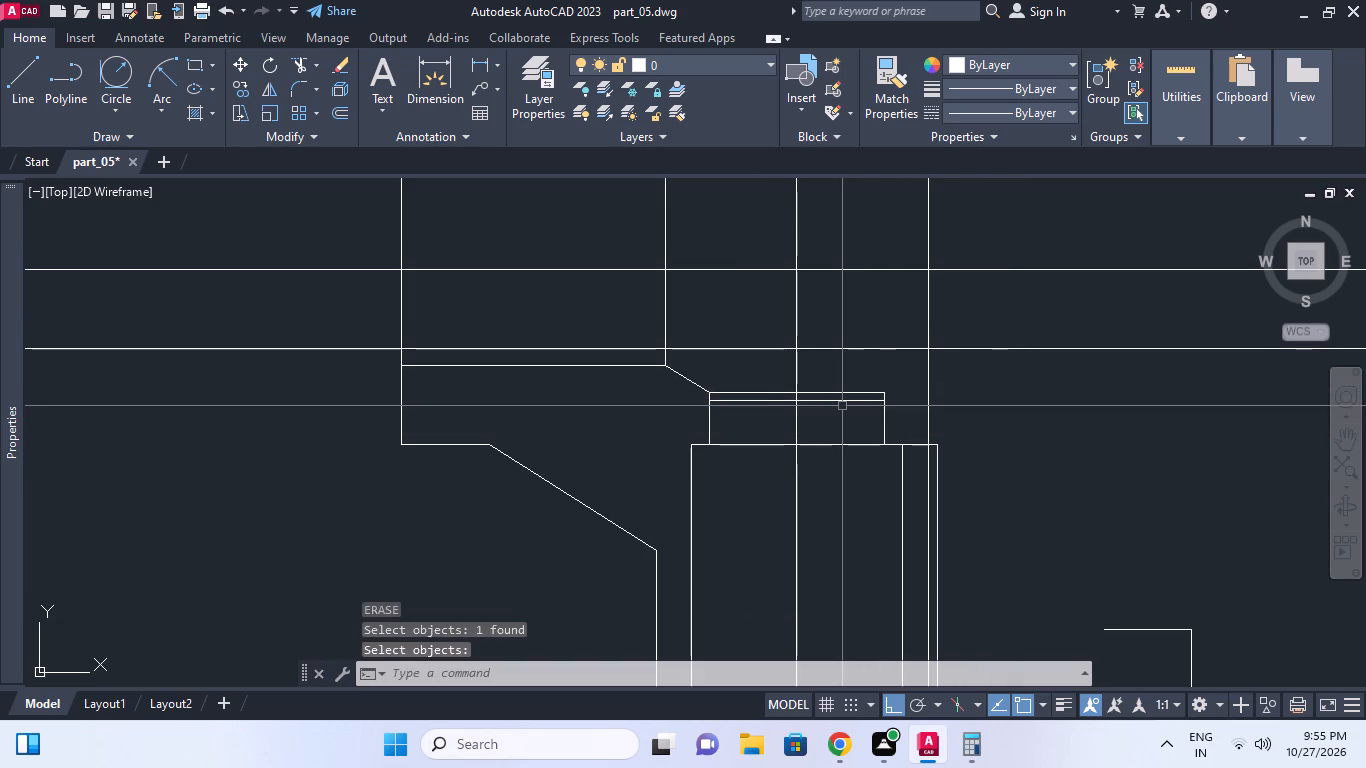
Trim the horizontal line offset by 5 to the span between the upper bore's left and right vertical lines.
{"action": "key", "text": "Escape"}
{"action": "middle_click", "coordinate": [805, 383]}
{"action": "key", "text": "t"}
{"action": "key", "text": "r"}
{"action": "key", "text": "space"}
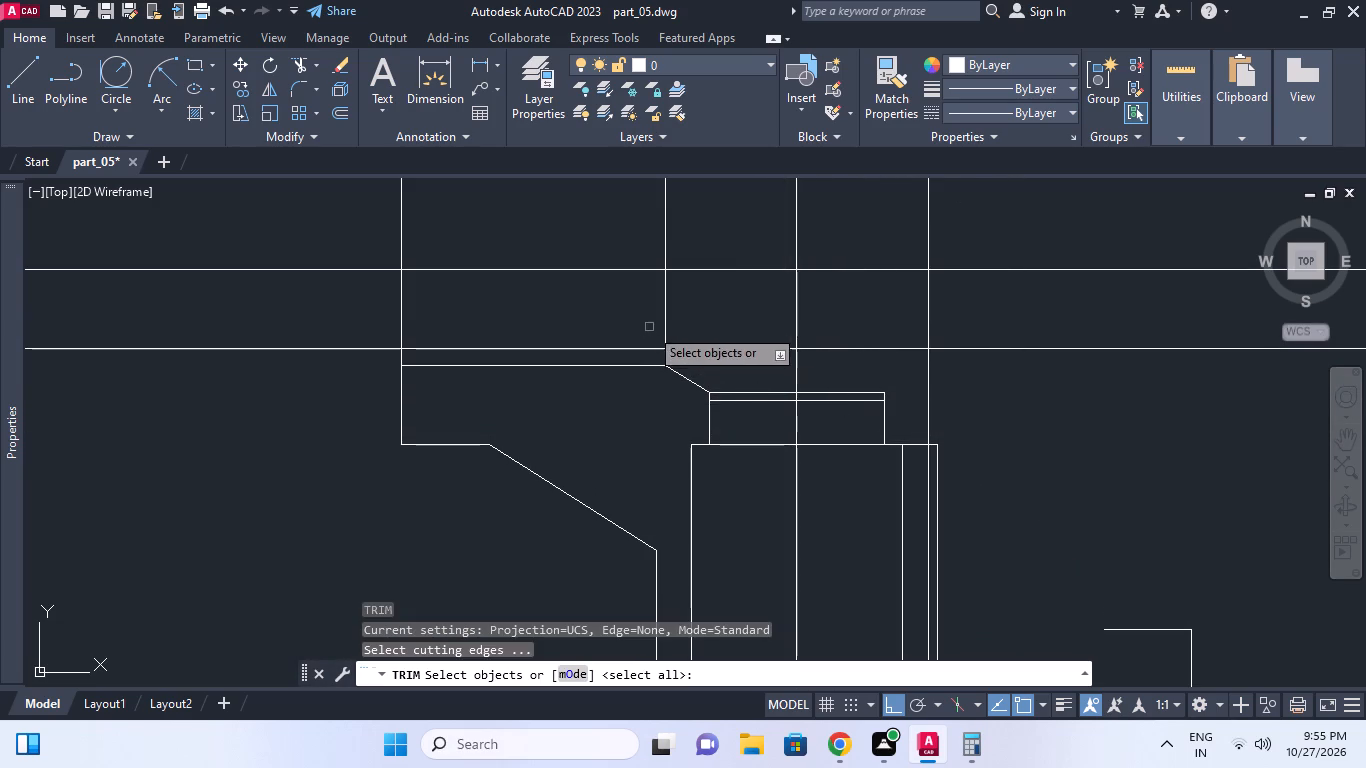
{"action": "left_click", "coordinate": [663, 319]}
{"action": "key", "text": "space"}
{"action": "left_click", "coordinate": [649, 349]}
{"action": "key", "text": "Escape"}
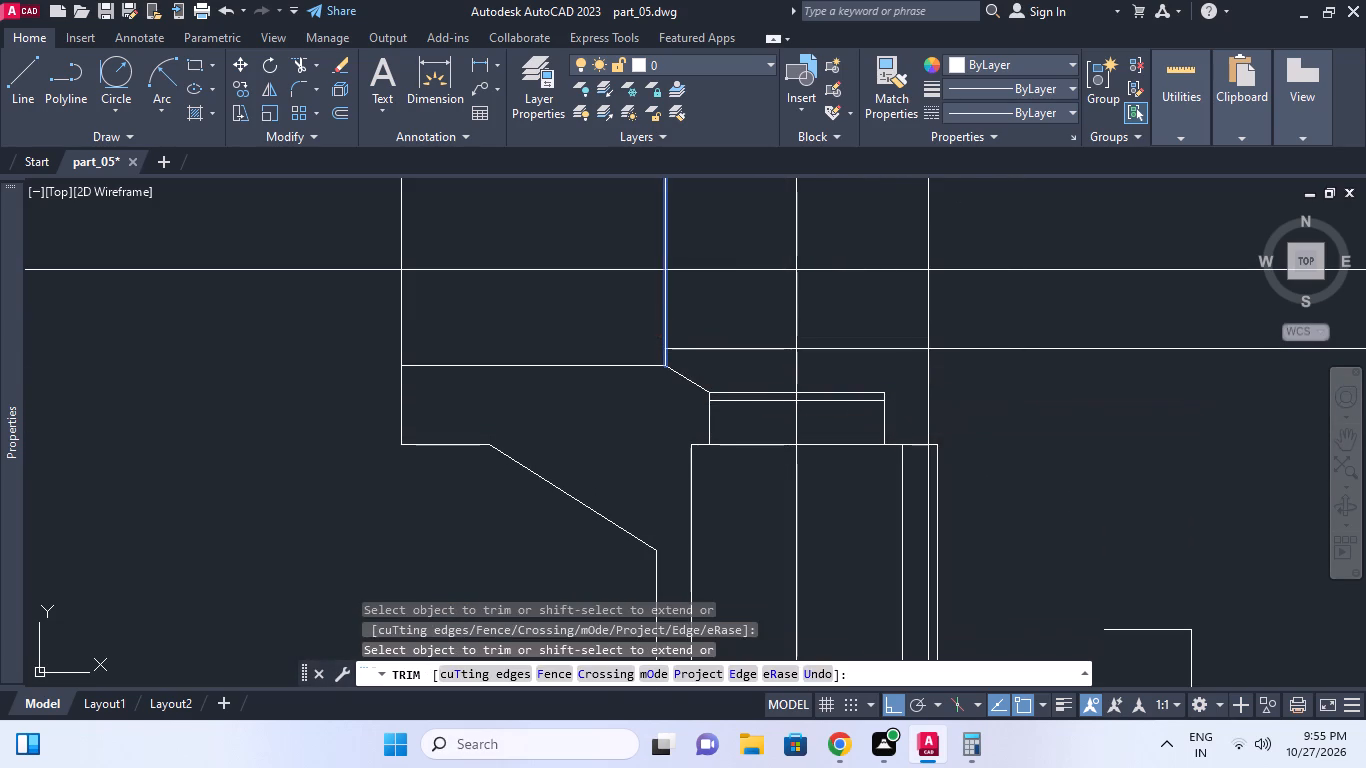
{"action": "key", "text": "space"}
{"action": "left_click", "coordinate": [931, 359]}
{"action": "key", "text": "space"}
{"action": "left_click", "coordinate": [955, 344]}
{"action": "left_click", "coordinate": [943, 357]}
{"action": "key", "text": "Escape"}
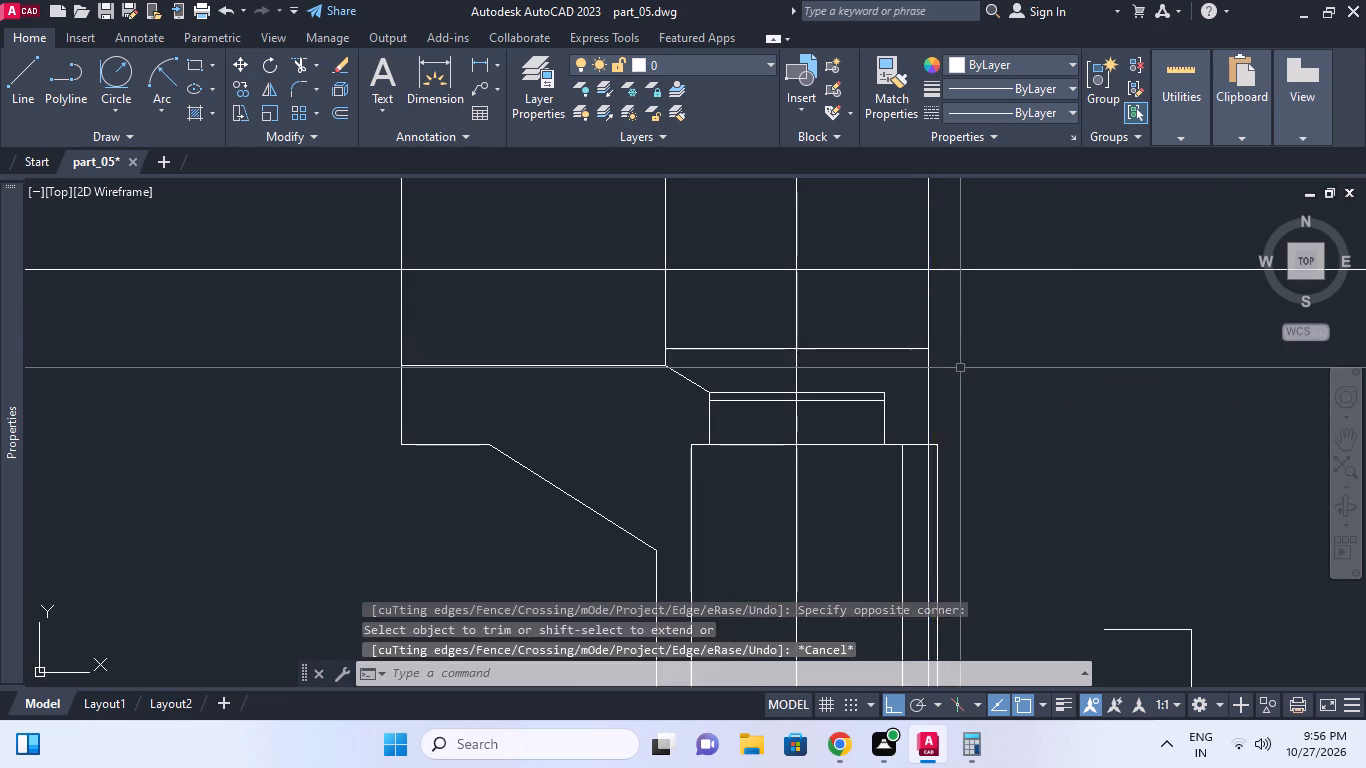
Measure the upper bore's width between its left and right vertical lines.
{"action": "scroll", "coordinate": [960, 368], "scroll_direction": "down", "scroll_amount": 1}
{"action": "middle_click_drag", "start_coordinate": [960, 369], "coordinate": [955, 378]}
{"action": "key", "text": "Escape"}
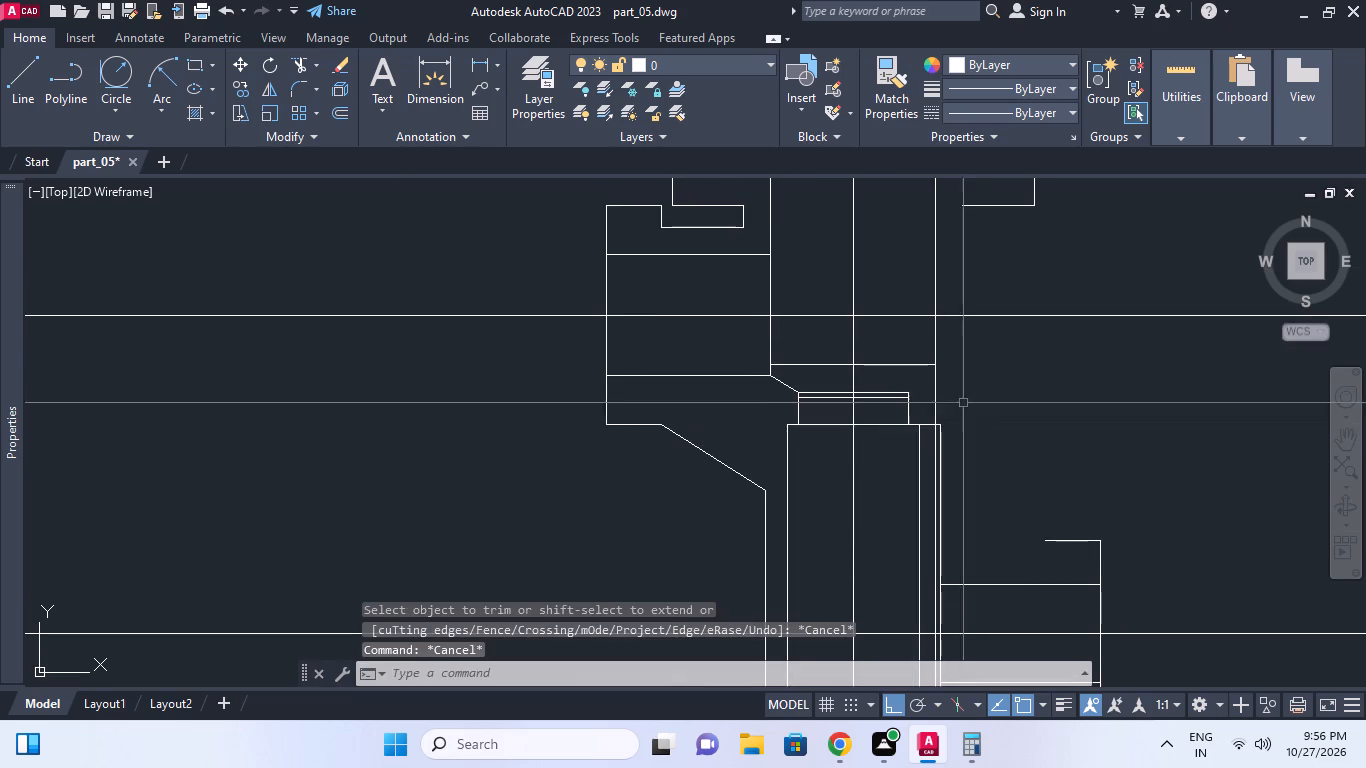
{"action": "middle_click_drag", "start_coordinate": [963, 403], "coordinate": [934, 438]}
{"action": "scroll", "coordinate": [949, 428], "scroll_direction": "down", "scroll_amount": 1}
{"action": "key", "text": "Escape"}
{"action": "middle_click", "coordinate": [871, 389]}
{"action": "key", "text": "d"}
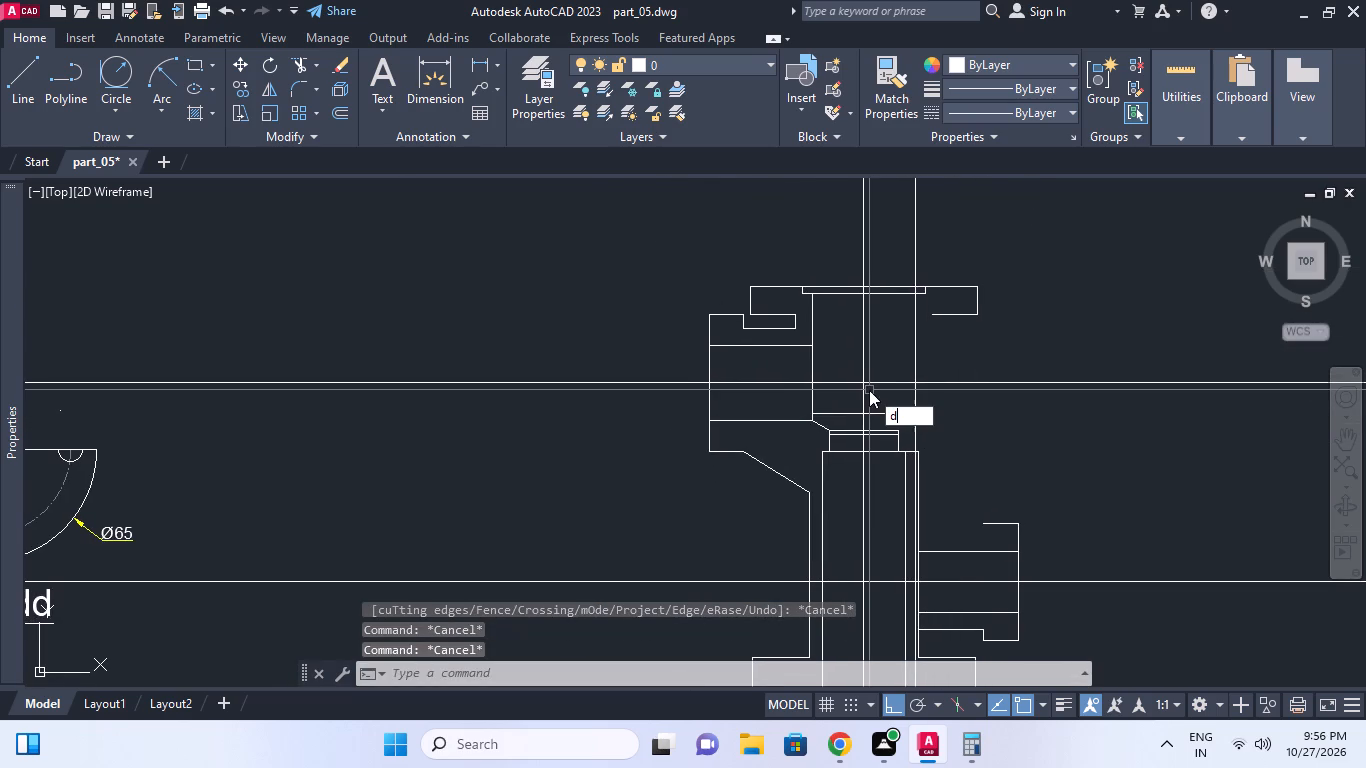
{"action": "key", "text": "l"}
{"action": "key", "text": "i"}
{"action": "key", "text": "space"}
{"action": "left_click", "coordinate": [816, 335]}
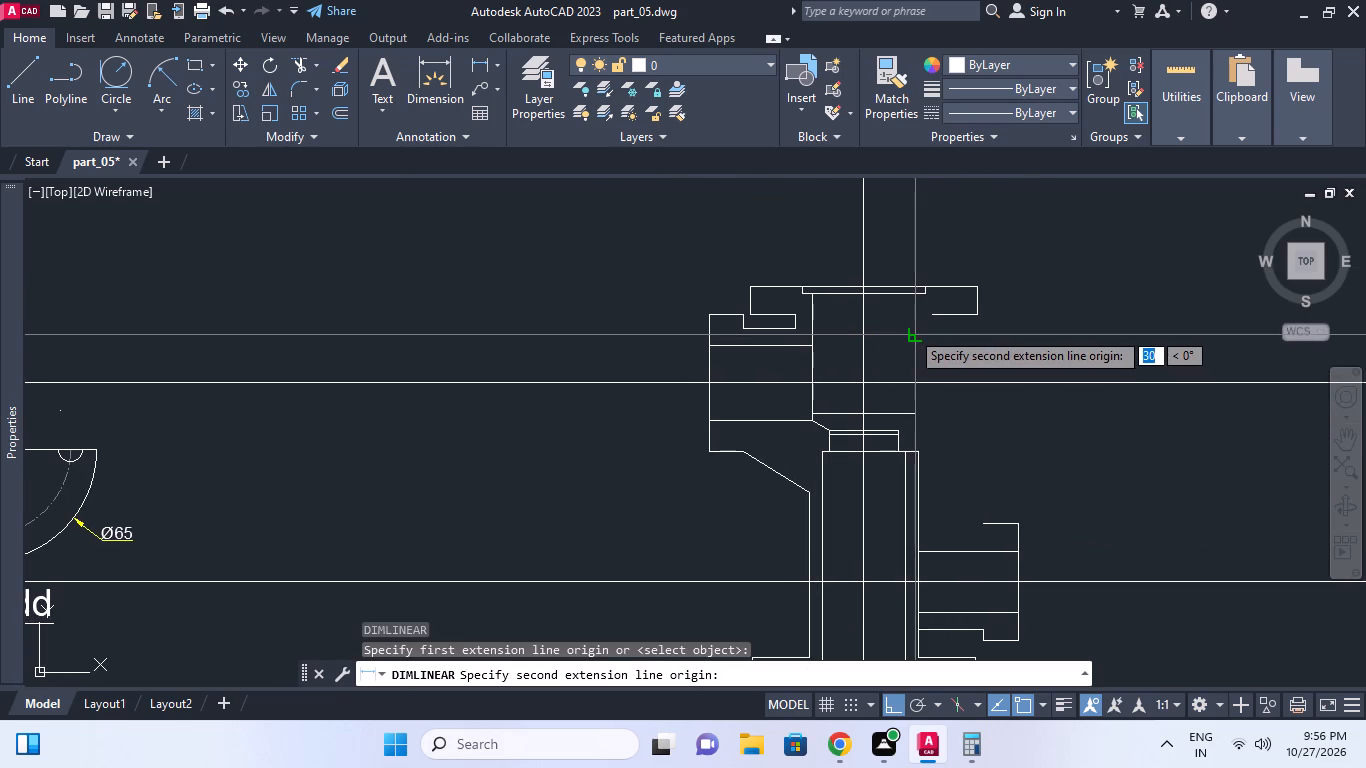
{"action": "left_click", "coordinate": [912, 330]}
{"action": "key", "text": "Escape"}
{"action": "key", "text": "Escape"}
{"action": "middle_click", "coordinate": [918, 374]}
{"action": "key", "text": "Escape"}
Trim the upper bore's right vertical line below its bottom horizontal line.
{"action": "middle_click_drag", "start_coordinate": [910, 400], "coordinate": [909, 385]}
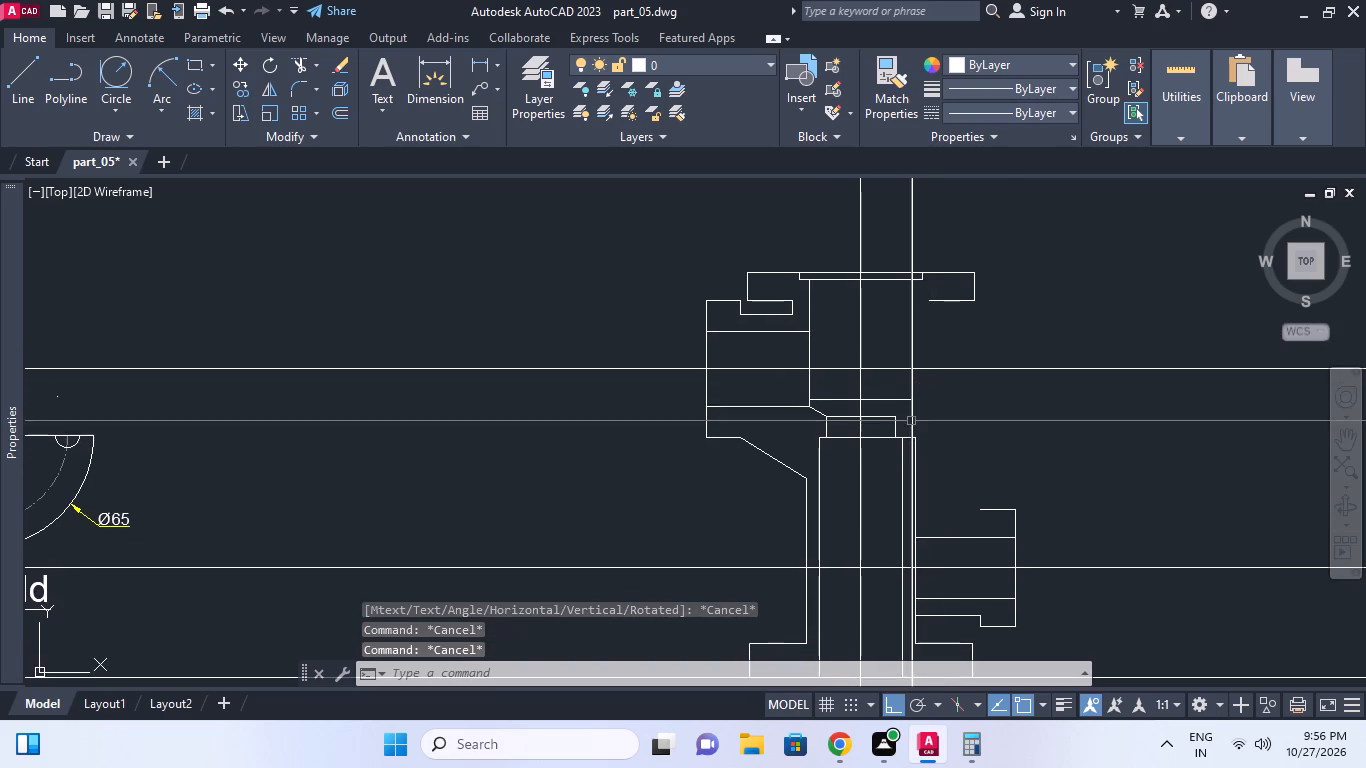
{"action": "scroll", "coordinate": [910, 422], "scroll_direction": "up", "scroll_amount": 1}
{"action": "key", "text": "t"}
{"action": "key", "text": "r"}
{"action": "key", "text": "space"}
{"action": "left_click", "coordinate": [901, 388]}
{"action": "key", "text": "space"}
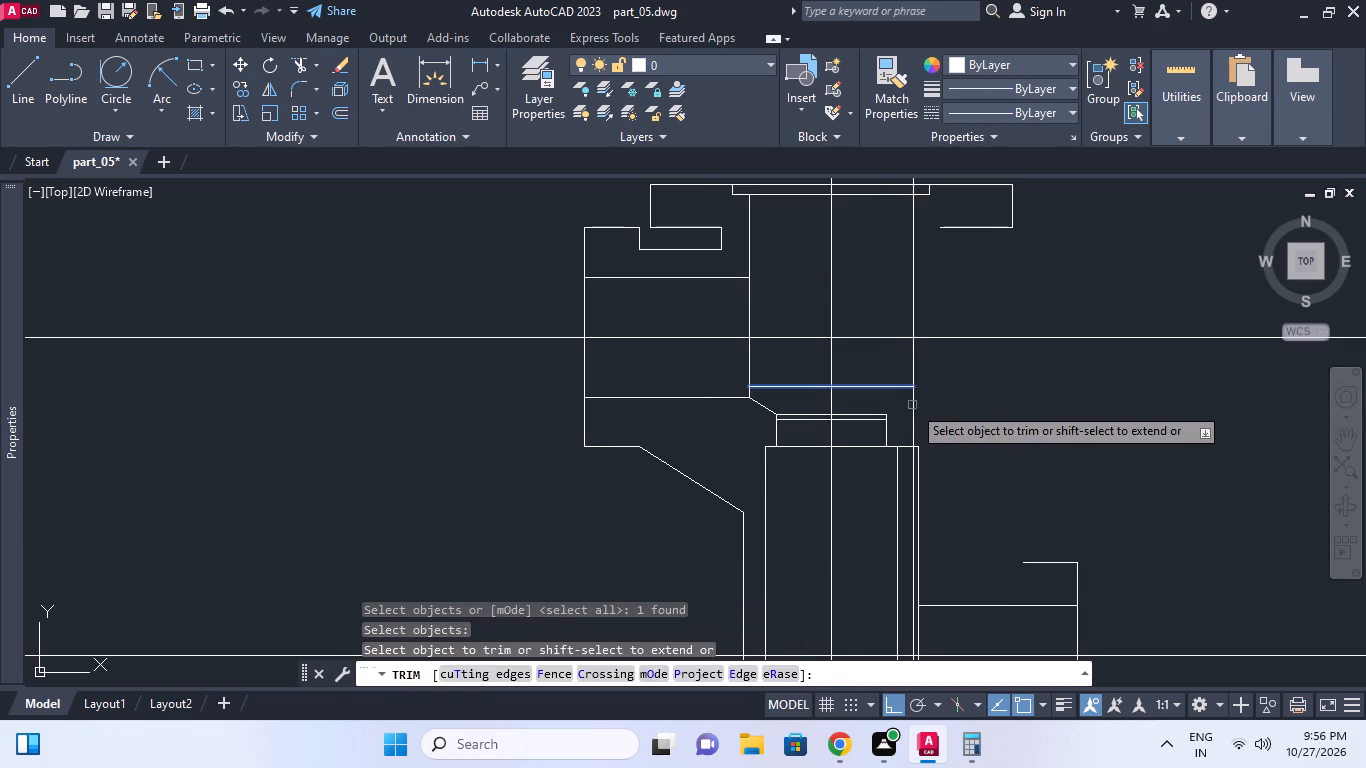
{"action": "left_click", "coordinate": [912, 405]}
{"action": "key", "text": "Escape"}
Trim the upper bore's right vertical line above the top flange's upper edge.
{"action": "middle_click_drag", "start_coordinate": [961, 393], "coordinate": [957, 422]}
{"action": "scroll", "coordinate": [958, 422], "scroll_direction": "down", "scroll_amount": 1}
{"action": "key", "text": "space"}
{"action": "scroll", "coordinate": [930, 295], "scroll_direction": "up", "scroll_amount": 3}
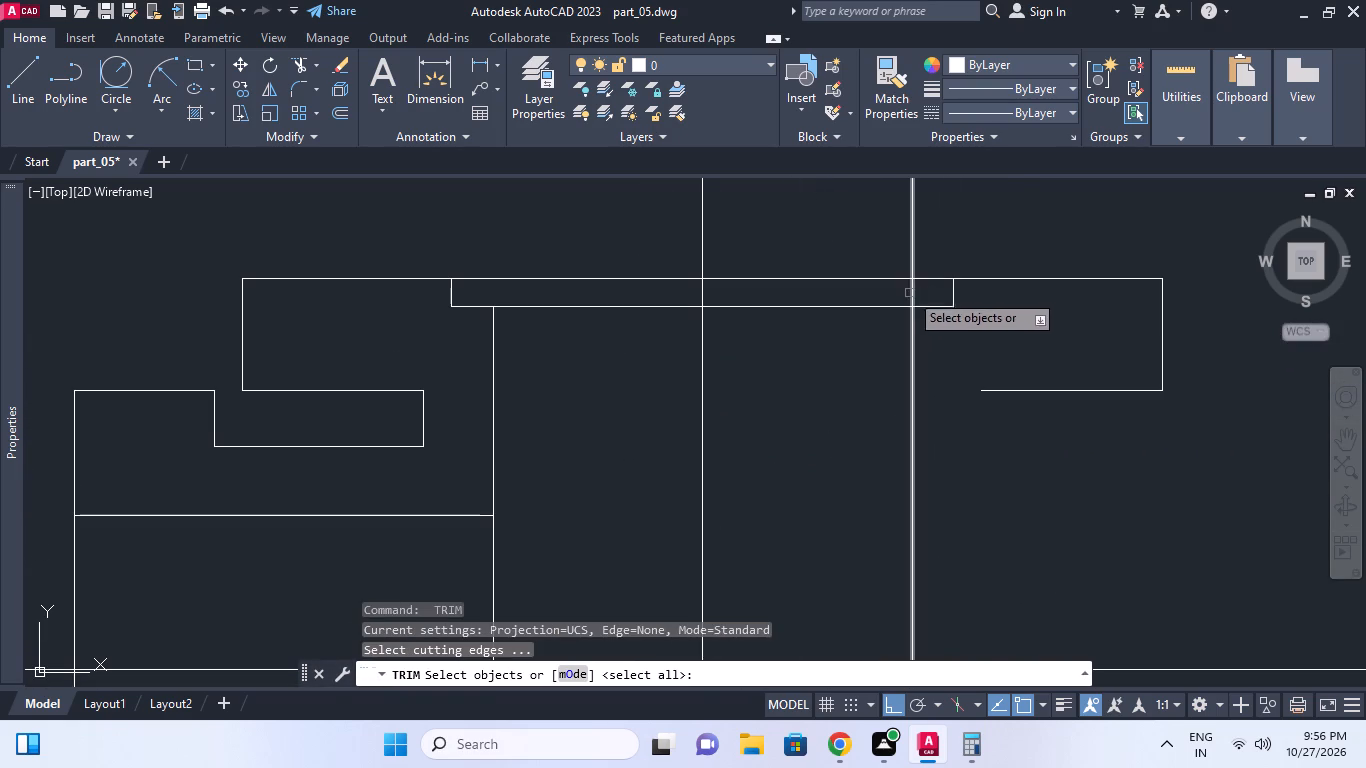
{"action": "left_click", "coordinate": [895, 278]}
{"action": "key", "text": "space"}
{"action": "left_click", "coordinate": [909, 266]}
{"action": "key", "text": "Escape"}
{"action": "scroll", "coordinate": [917, 261], "scroll_direction": "down", "scroll_amount": 2}
{"action": "key", "text": "Escape"}
{"action": "scroll", "coordinate": [992, 384], "scroll_direction": "down", "scroll_amount": 1}
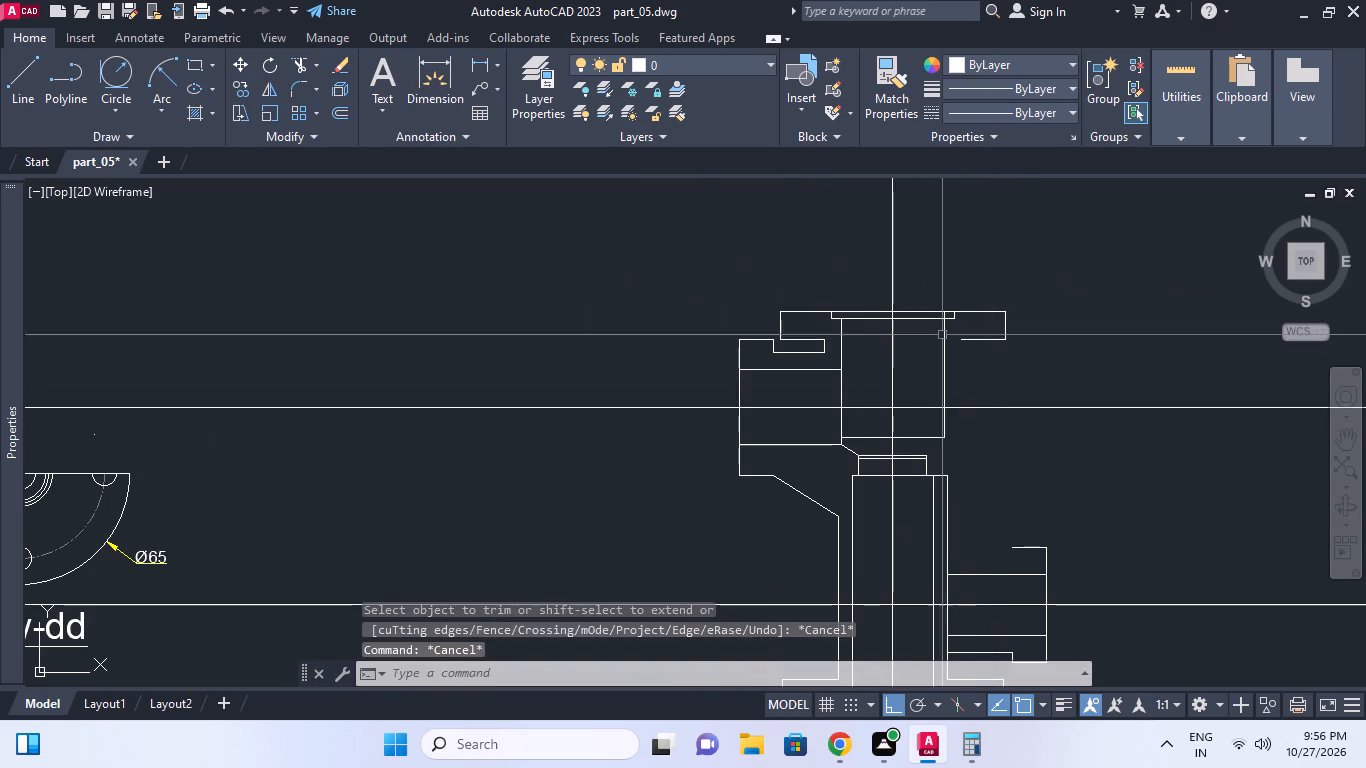
Trim the part of the upper bore's right vertical line that lies inside the top flange's recess.
{"action": "scroll", "coordinate": [959, 300], "scroll_direction": "up", "scroll_amount": 2}
{"action": "key", "text": "space"}
{"action": "left_click", "coordinate": [938, 346]}
{"action": "key", "text": "space"}
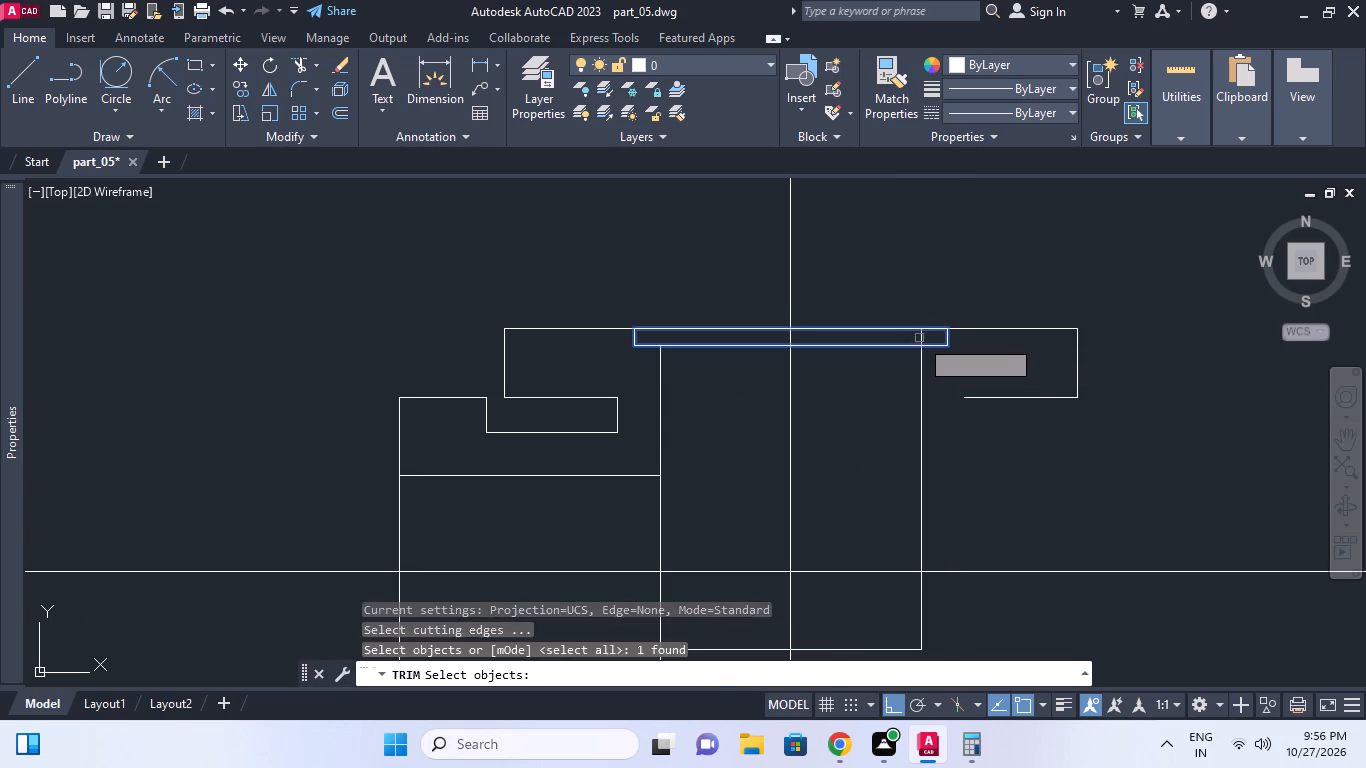
{"action": "left_click", "coordinate": [918, 338]}
{"action": "key", "text": "Escape"}
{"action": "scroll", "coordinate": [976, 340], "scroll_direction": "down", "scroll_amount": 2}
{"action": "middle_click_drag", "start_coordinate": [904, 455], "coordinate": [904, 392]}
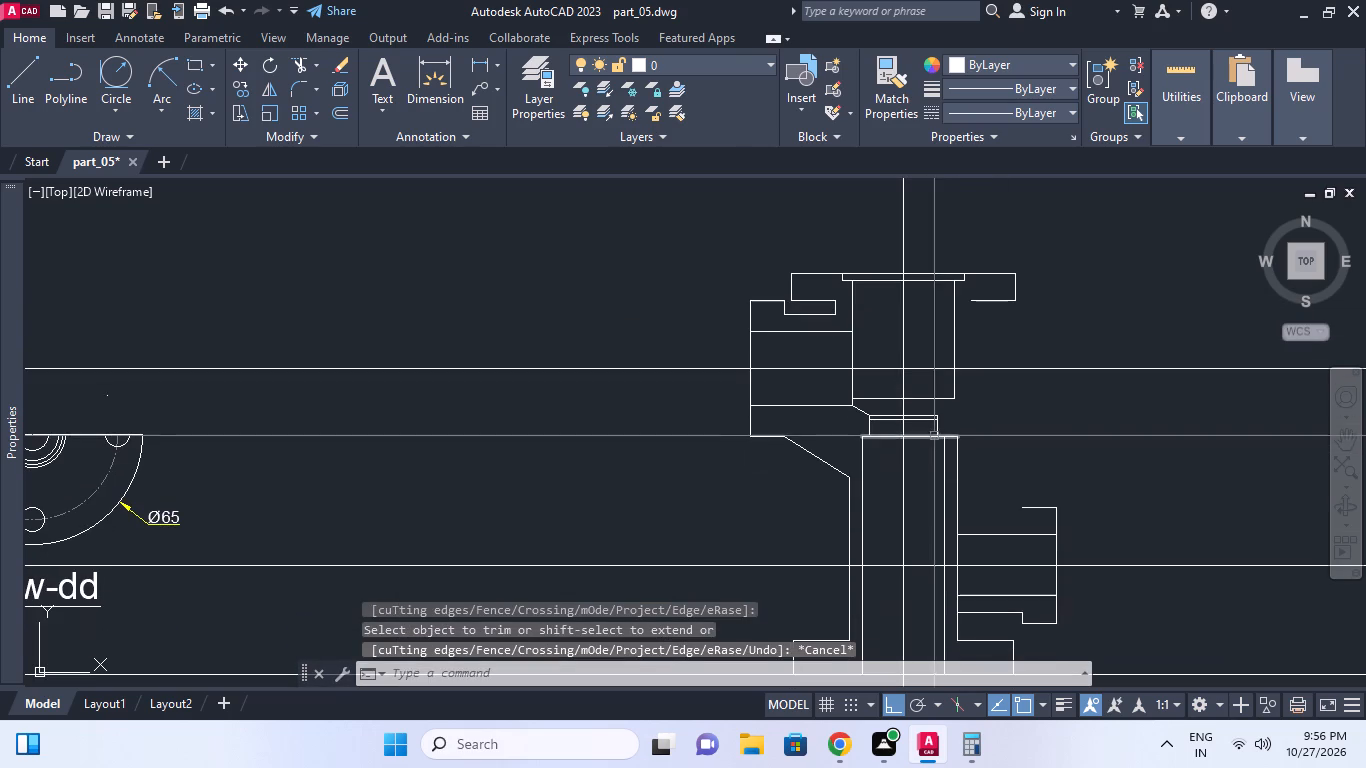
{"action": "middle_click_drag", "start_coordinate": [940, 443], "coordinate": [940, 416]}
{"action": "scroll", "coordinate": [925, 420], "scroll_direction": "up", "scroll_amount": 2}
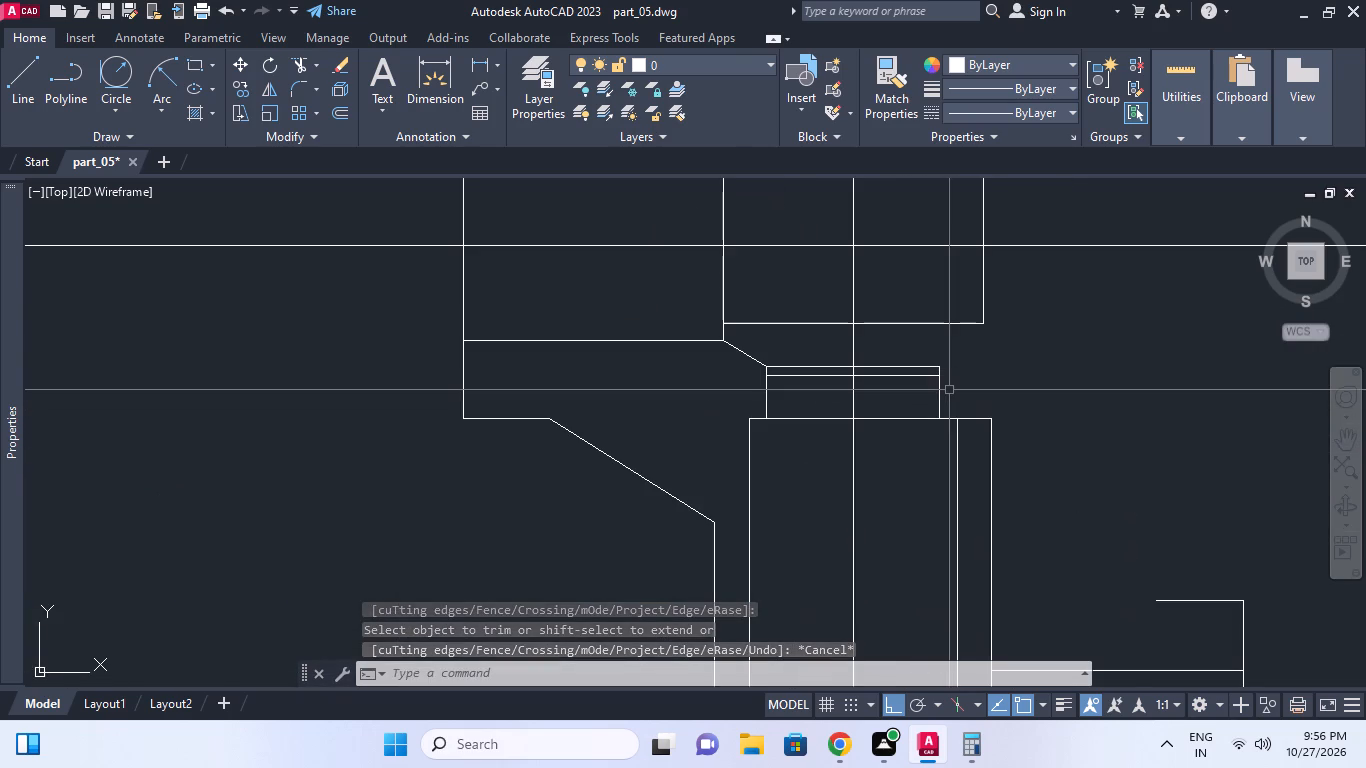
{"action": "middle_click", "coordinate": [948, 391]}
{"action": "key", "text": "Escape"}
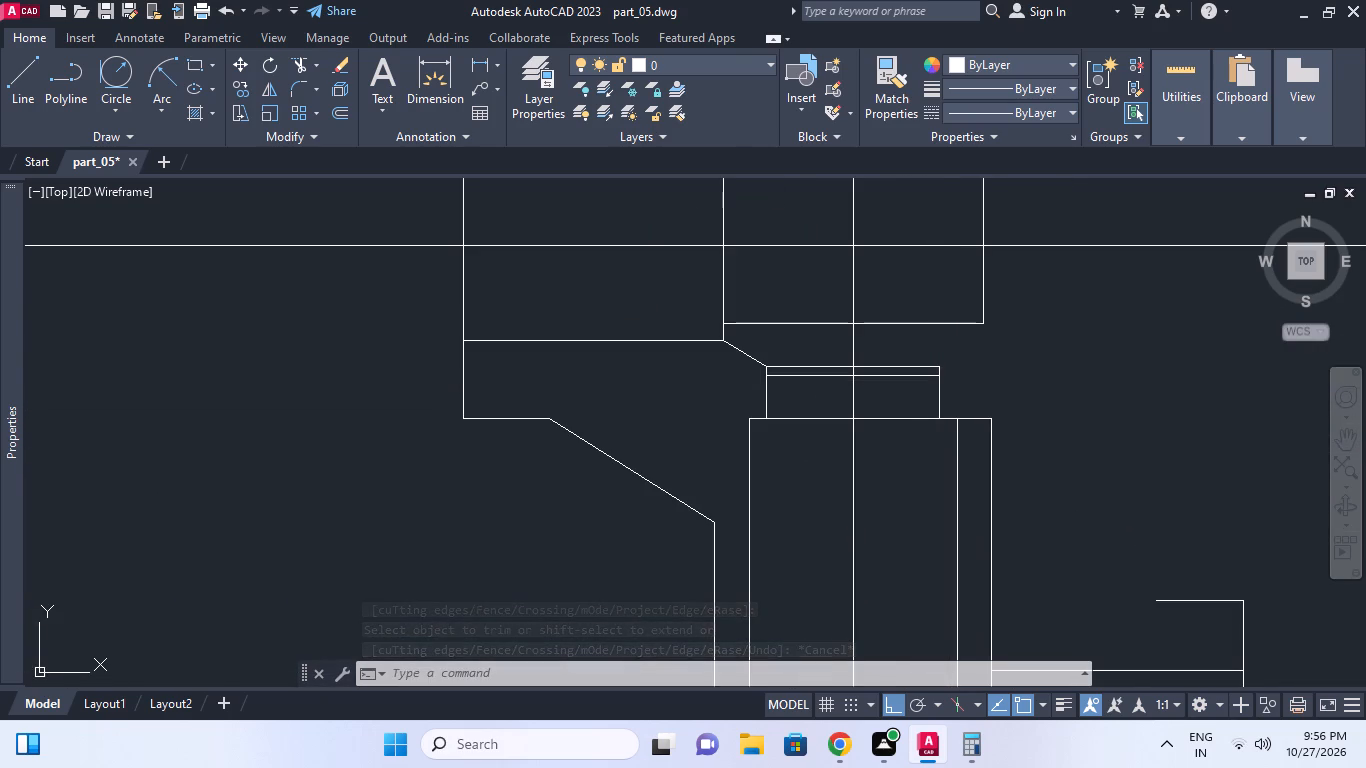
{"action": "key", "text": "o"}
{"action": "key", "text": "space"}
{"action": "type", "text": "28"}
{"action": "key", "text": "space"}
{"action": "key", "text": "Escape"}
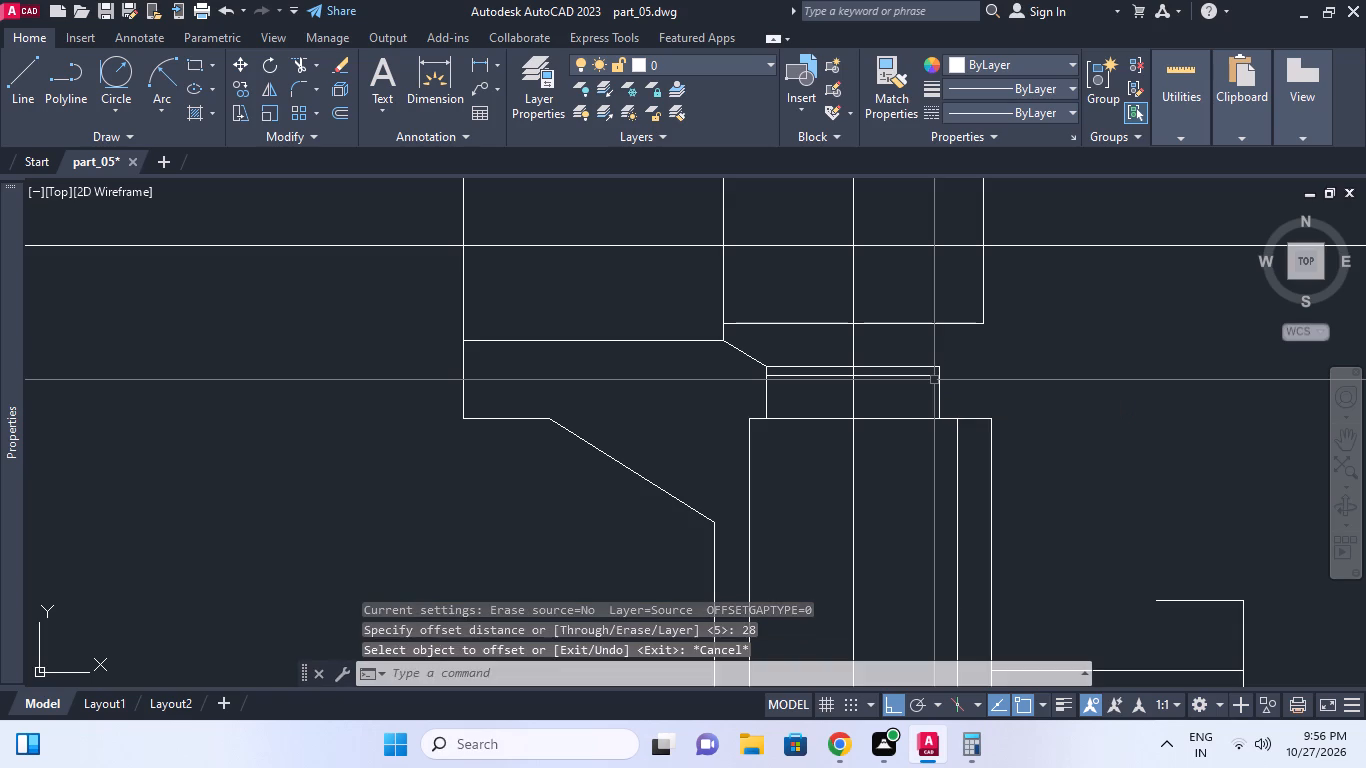
Offset the body's vertical centre line by 28/2 to both the right and the left.
{"action": "type", "text": "o 28/2"}
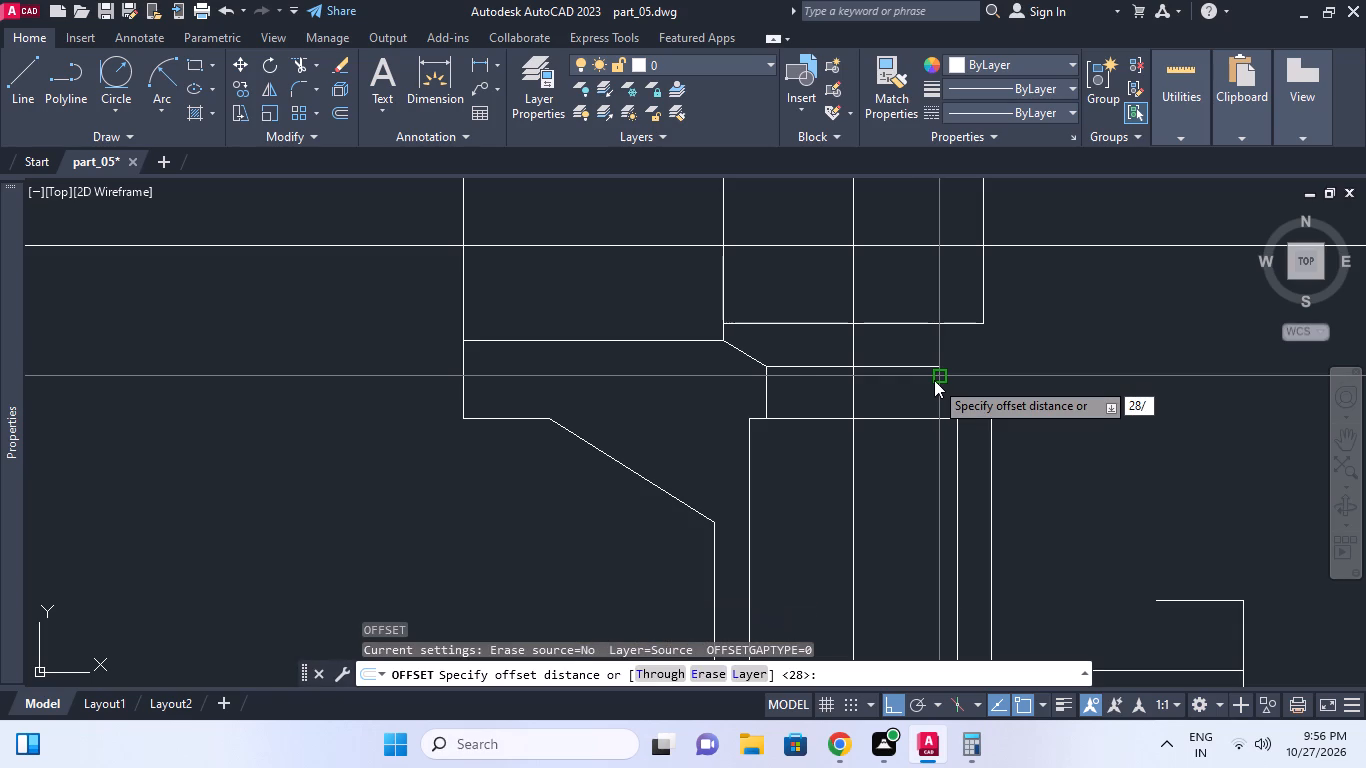
{"action": "key", "text": "space"}
{"action": "left_click", "coordinate": [848, 339]}
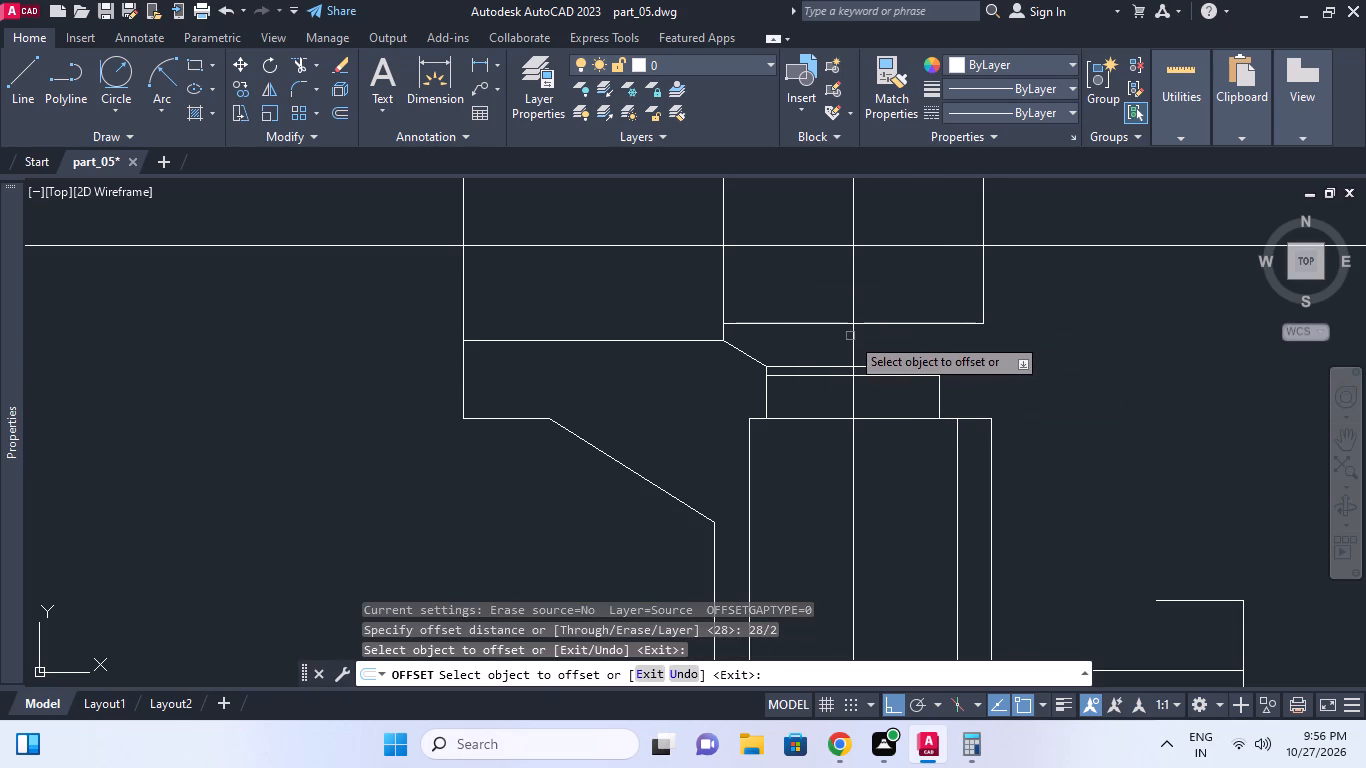
{"action": "left_click", "coordinate": [852, 336]}
{"action": "left_click", "coordinate": [872, 330]}
{"action": "left_click", "coordinate": [853, 340]}
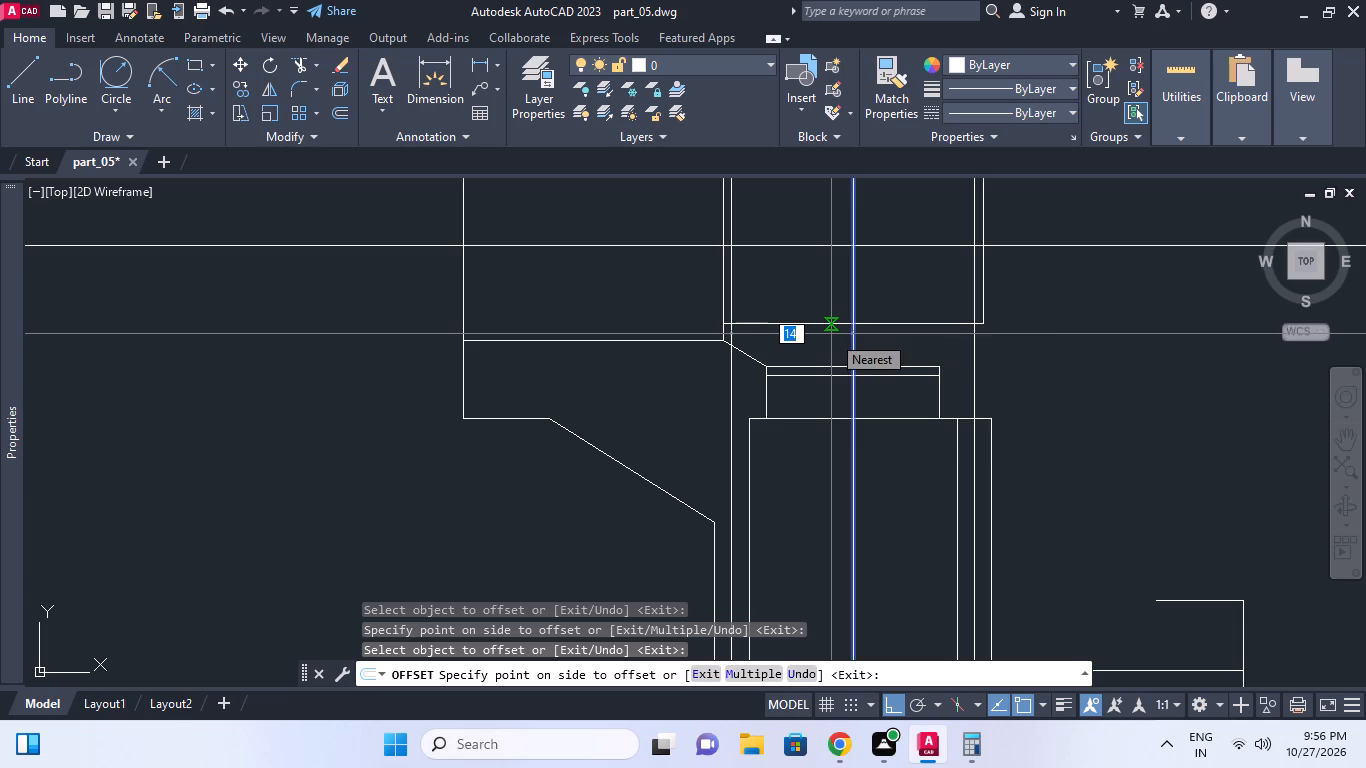
{"action": "left_click", "coordinate": [822, 333]}
{"action": "scroll", "coordinate": [766, 333], "scroll_direction": "up", "scroll_amount": 1}
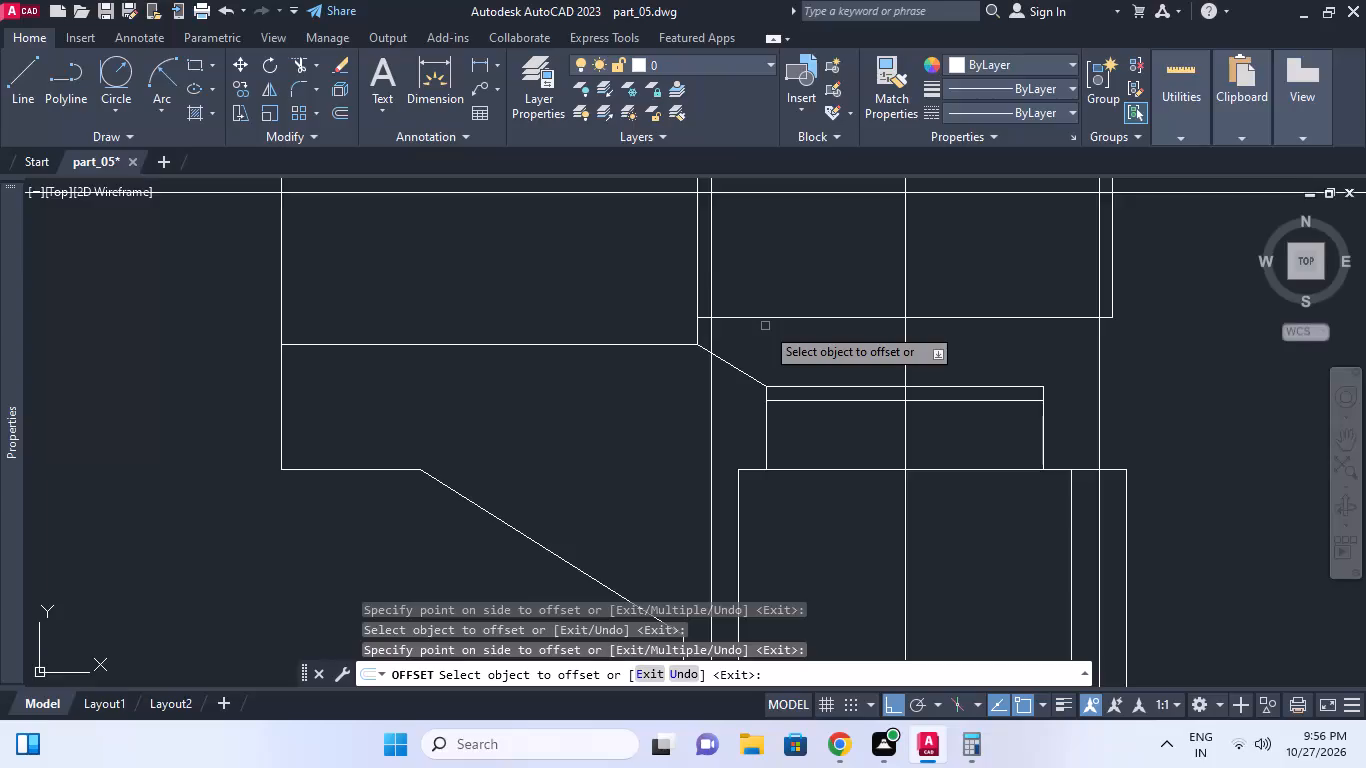
{"action": "key", "text": "Escape"}
Draw a slanted line from the branch bore's lower inner corner to where the left 28/2 offset line meets the upper bore's bottom line.
{"action": "middle_click", "coordinate": [737, 377]}
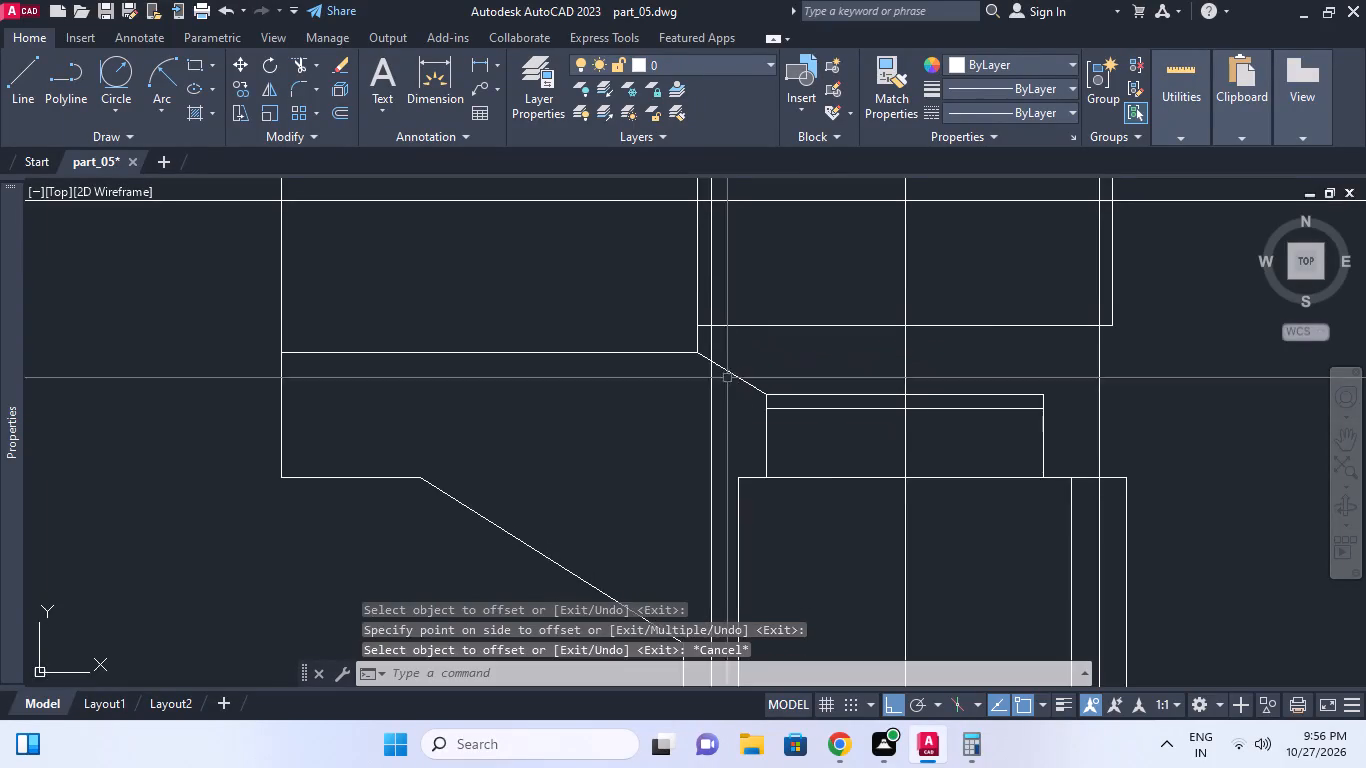
{"action": "key", "text": "Escape"}
{"action": "middle_click_drag", "start_coordinate": [719, 379], "coordinate": [718, 395]}
{"action": "key", "text": "l"}
{"action": "key", "text": "space"}
{"action": "left_click", "coordinate": [699, 372]}
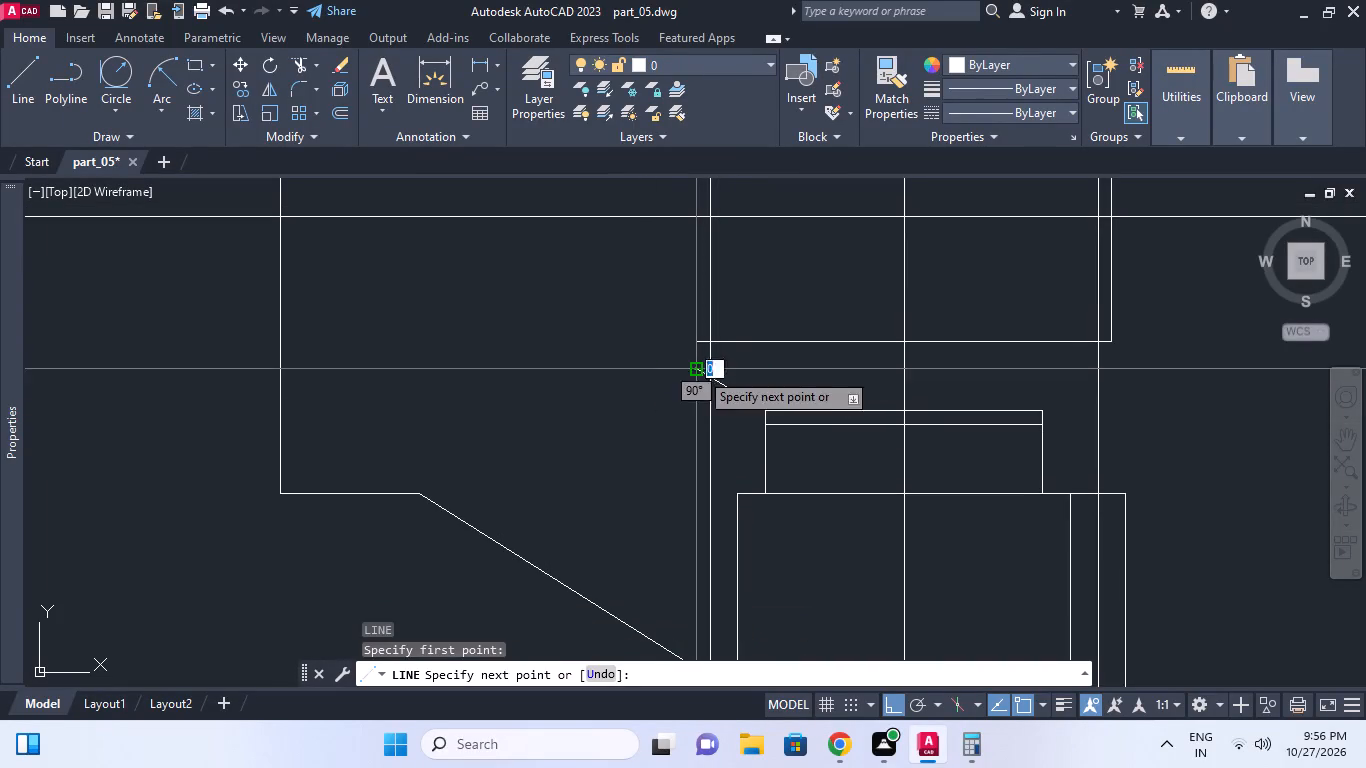
{"action": "left_click", "coordinate": [711, 342]}
{"action": "key", "text": "Escape"}
Trim the short end of the upper bore's bottom line to the left of the new slanted line.
{"action": "middle_click", "coordinate": [705, 353]}
{"action": "key", "text": "t"}
{"action": "key", "text": "r"}
{"action": "key", "text": "space"}
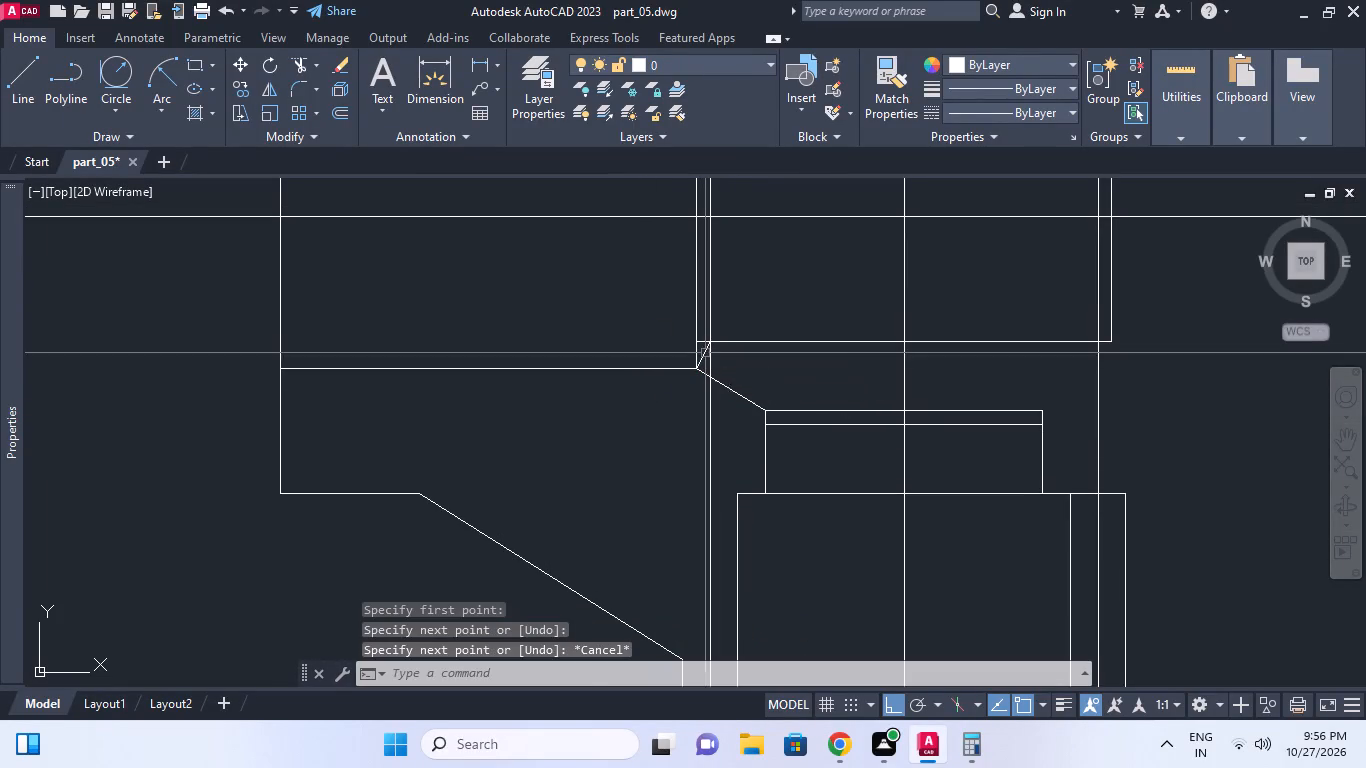
{"action": "key", "text": "space"}
{"action": "left_click", "coordinate": [702, 341]}
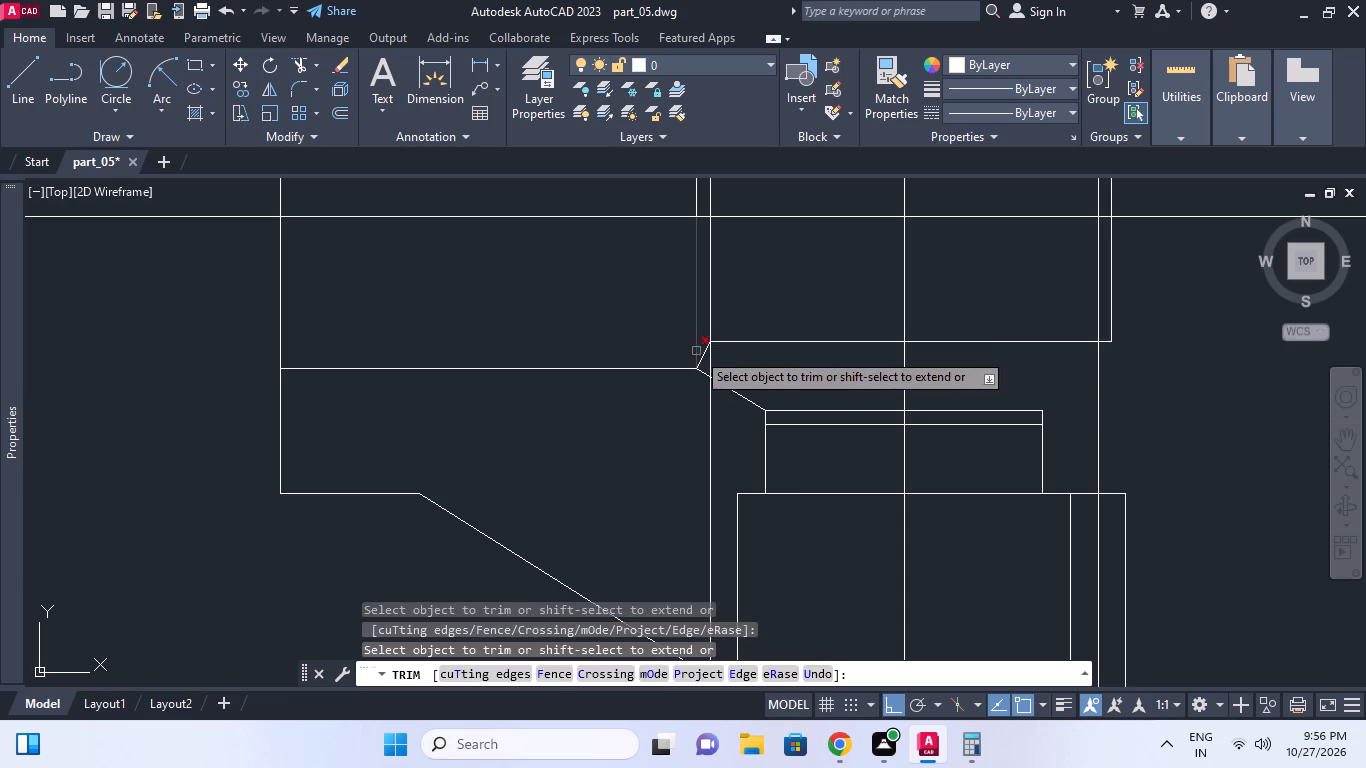
{"action": "scroll", "coordinate": [768, 352], "scroll_direction": "down", "scroll_amount": 1}
{"action": "middle_click_drag", "start_coordinate": [768, 353], "coordinate": [766, 372]}
{"action": "key", "text": "Escape"}
Erase the left vertical construction line offset 28/2 from the body's centre line.
{"action": "left_click", "coordinate": [729, 339]}
{"action": "key", "text": "e"}
{"action": "key", "text": "space"}
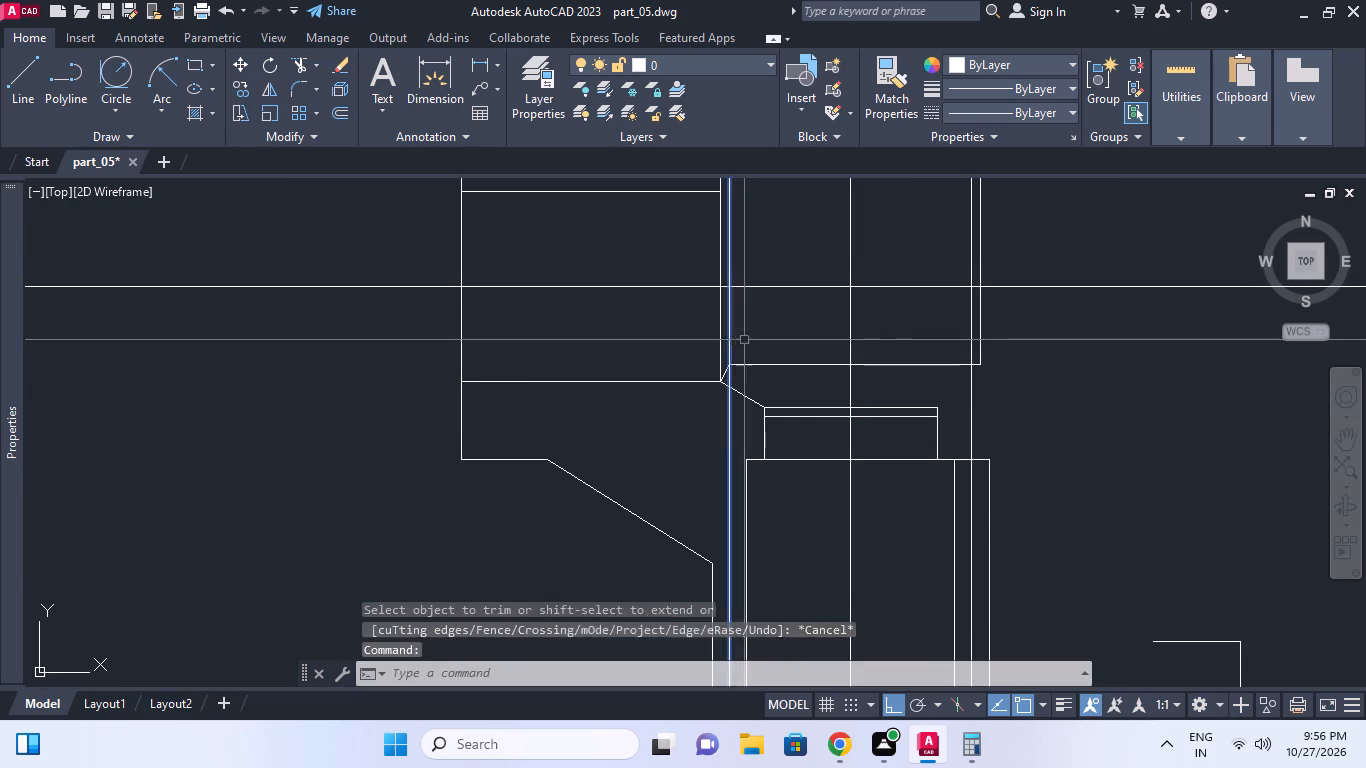
{"action": "key", "text": "Escape"}
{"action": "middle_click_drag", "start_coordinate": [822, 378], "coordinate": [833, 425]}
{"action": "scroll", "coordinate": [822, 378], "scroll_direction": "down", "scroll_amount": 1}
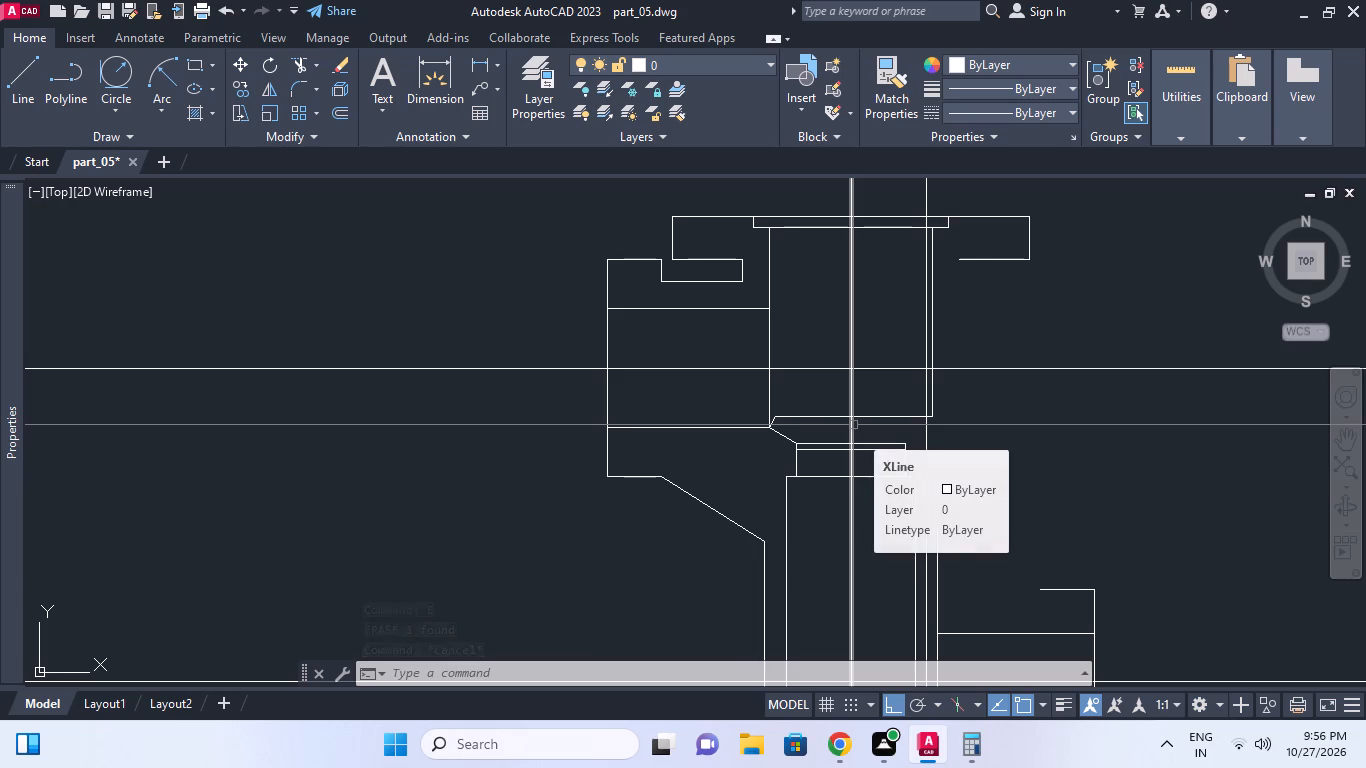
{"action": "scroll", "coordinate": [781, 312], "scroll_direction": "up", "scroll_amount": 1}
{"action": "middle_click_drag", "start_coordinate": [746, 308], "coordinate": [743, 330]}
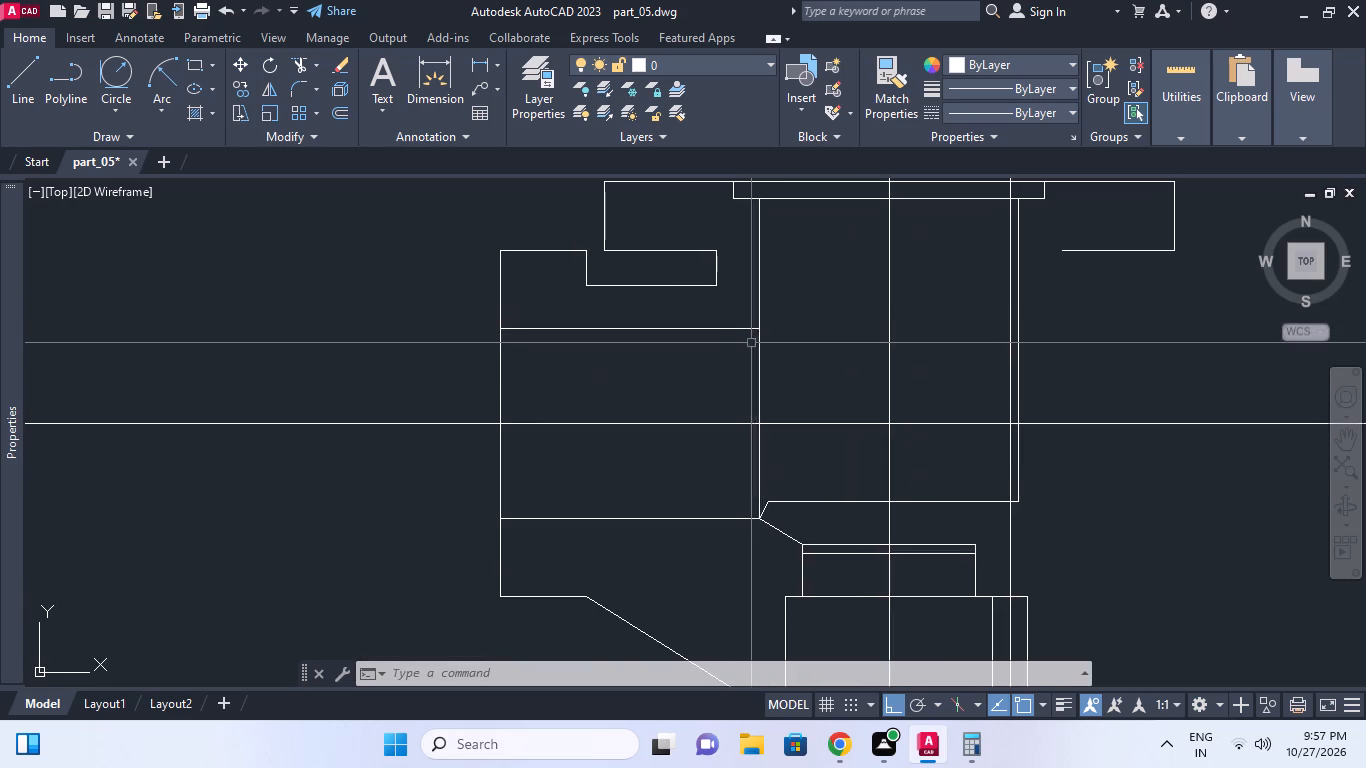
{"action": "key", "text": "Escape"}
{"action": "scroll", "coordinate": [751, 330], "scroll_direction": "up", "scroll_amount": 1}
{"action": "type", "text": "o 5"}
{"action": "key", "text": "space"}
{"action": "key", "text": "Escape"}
Offset the branch bore's upper line upward by 1 and the upper bore's left vertical line to the left by 1.
{"action": "type", "text": "o"}
{"action": "key", "text": "space"}
{"action": "type", "text": "1"}
{"action": "key", "text": "space"}
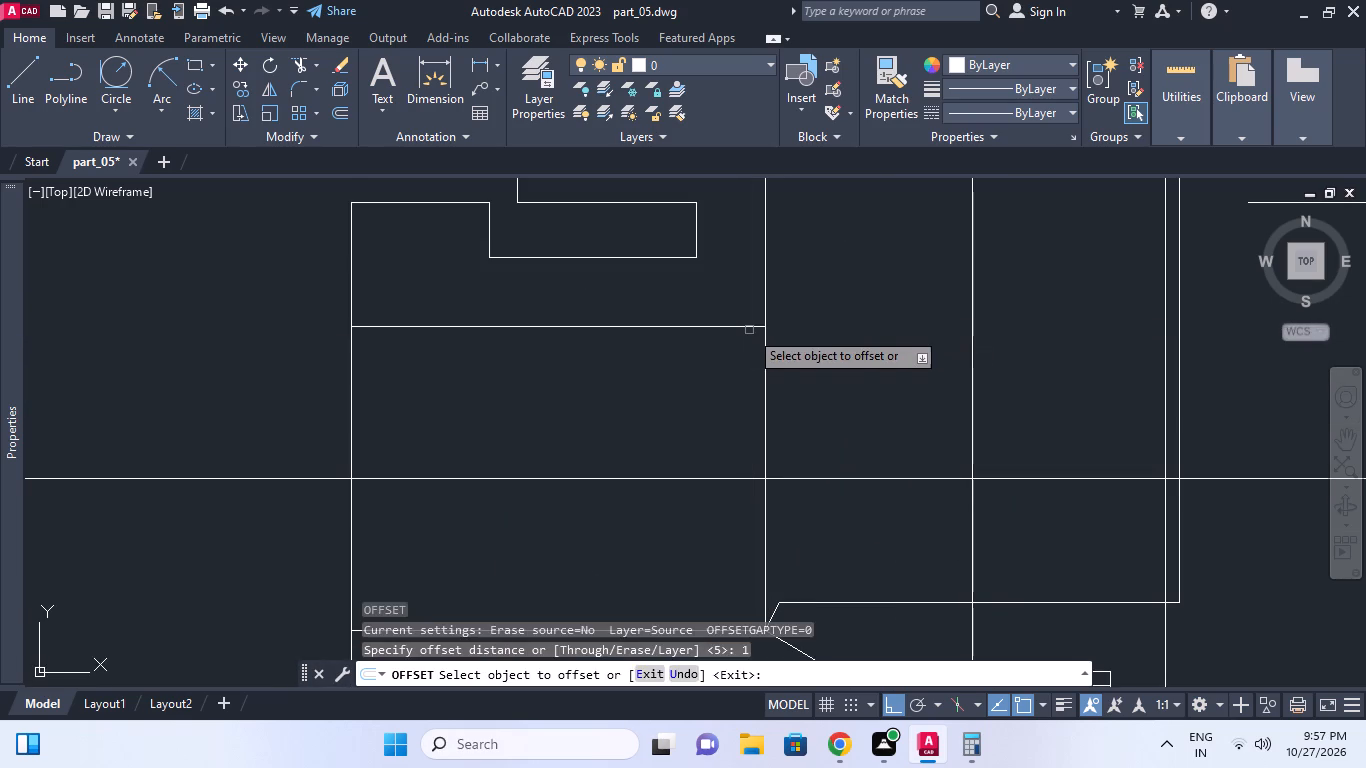
{"action": "left_click", "coordinate": [748, 328]}
{"action": "left_click", "coordinate": [749, 317]}
{"action": "left_click", "coordinate": [765, 305]}
{"action": "left_click", "coordinate": [757, 289]}
{"action": "key", "text": "Escape"}
Draw a chamfer line across the corner between the two 1-unit offsets at the branch bore's upper inner end.
{"action": "middle_click_drag", "start_coordinate": [755, 315], "coordinate": [755, 328]}
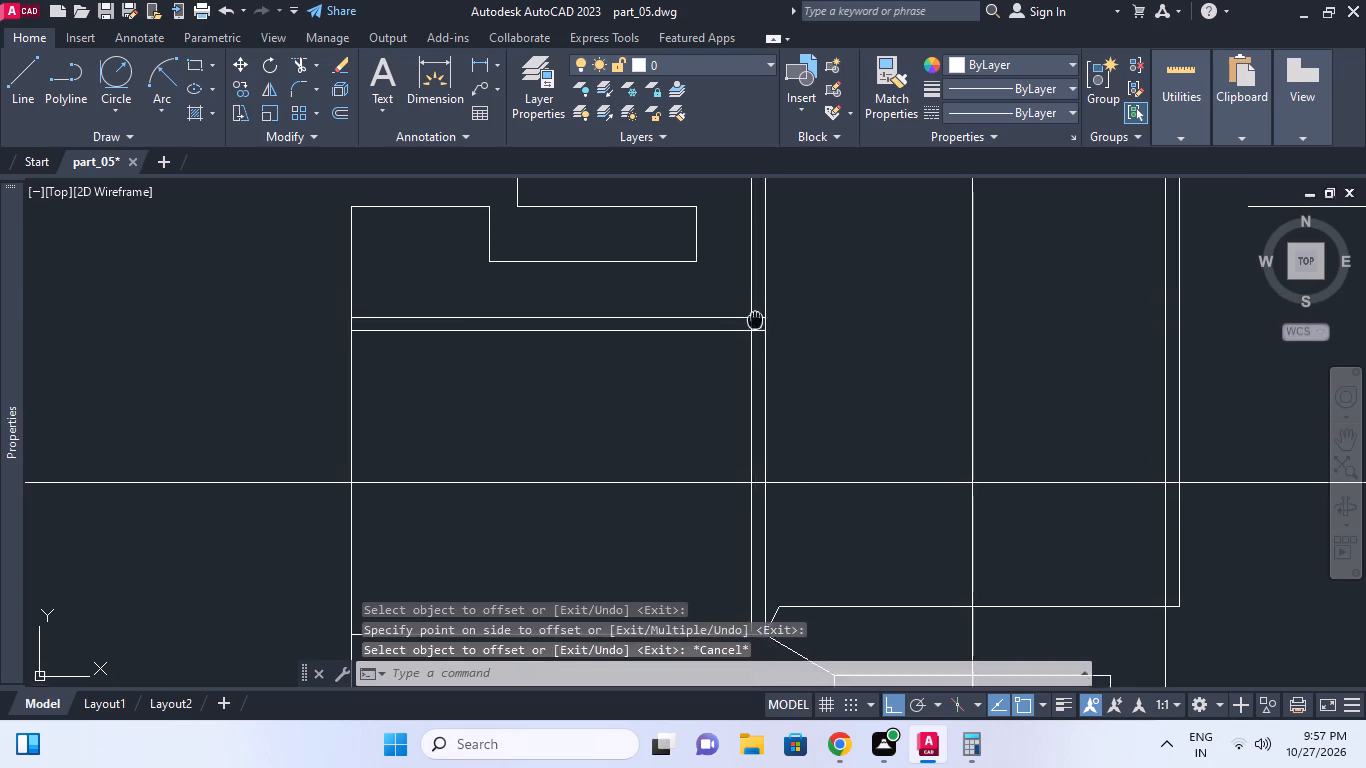
{"action": "middle_click_drag", "start_coordinate": [755, 328], "coordinate": [755, 333]}
{"action": "key", "text": "l"}
{"action": "key", "text": "space"}
{"action": "left_click", "coordinate": [751, 346]}
{"action": "left_click", "coordinate": [765, 333]}
{"action": "key", "text": "Escape"}
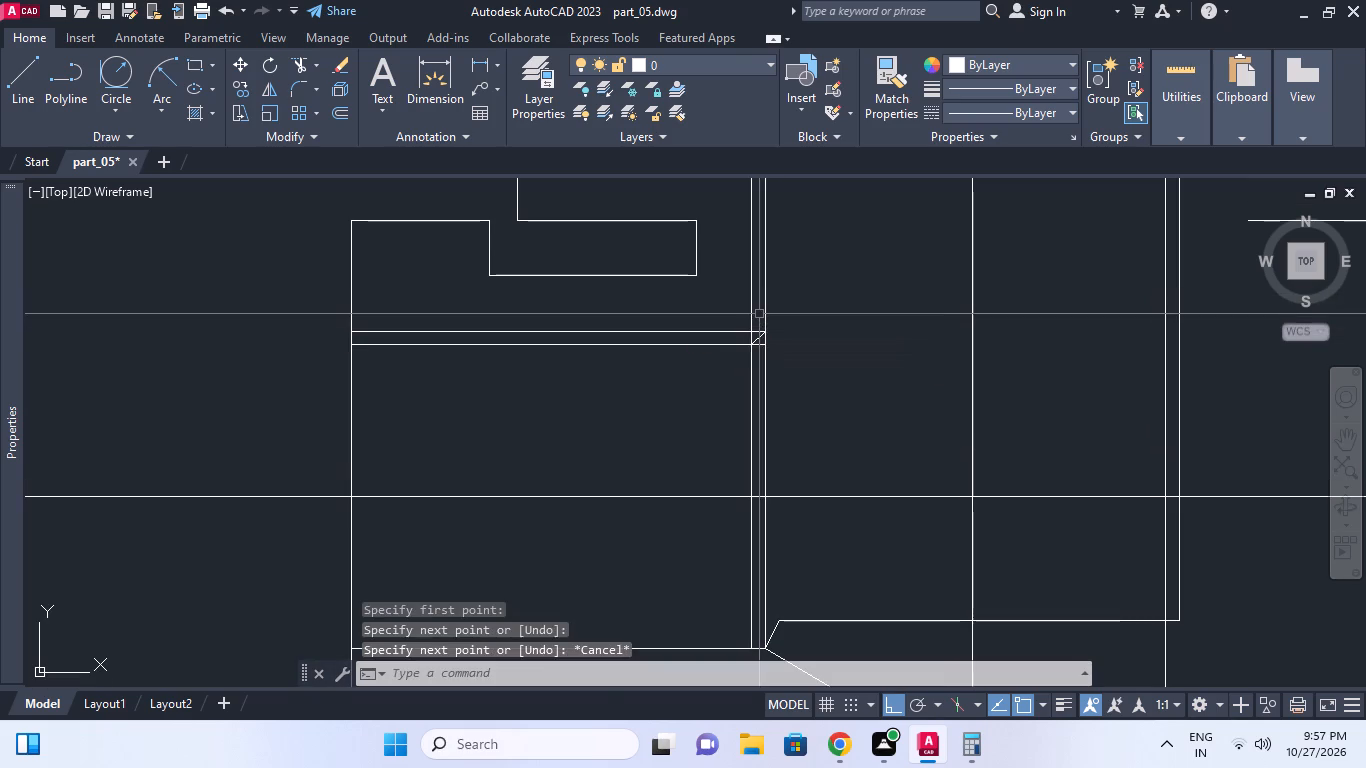
Erase the vertical helper line offset by 1 to the left of the upper bore's left line.
{"action": "left_click", "coordinate": [754, 303]}
{"action": "key", "text": "e"}
{"action": "key", "text": "space"}
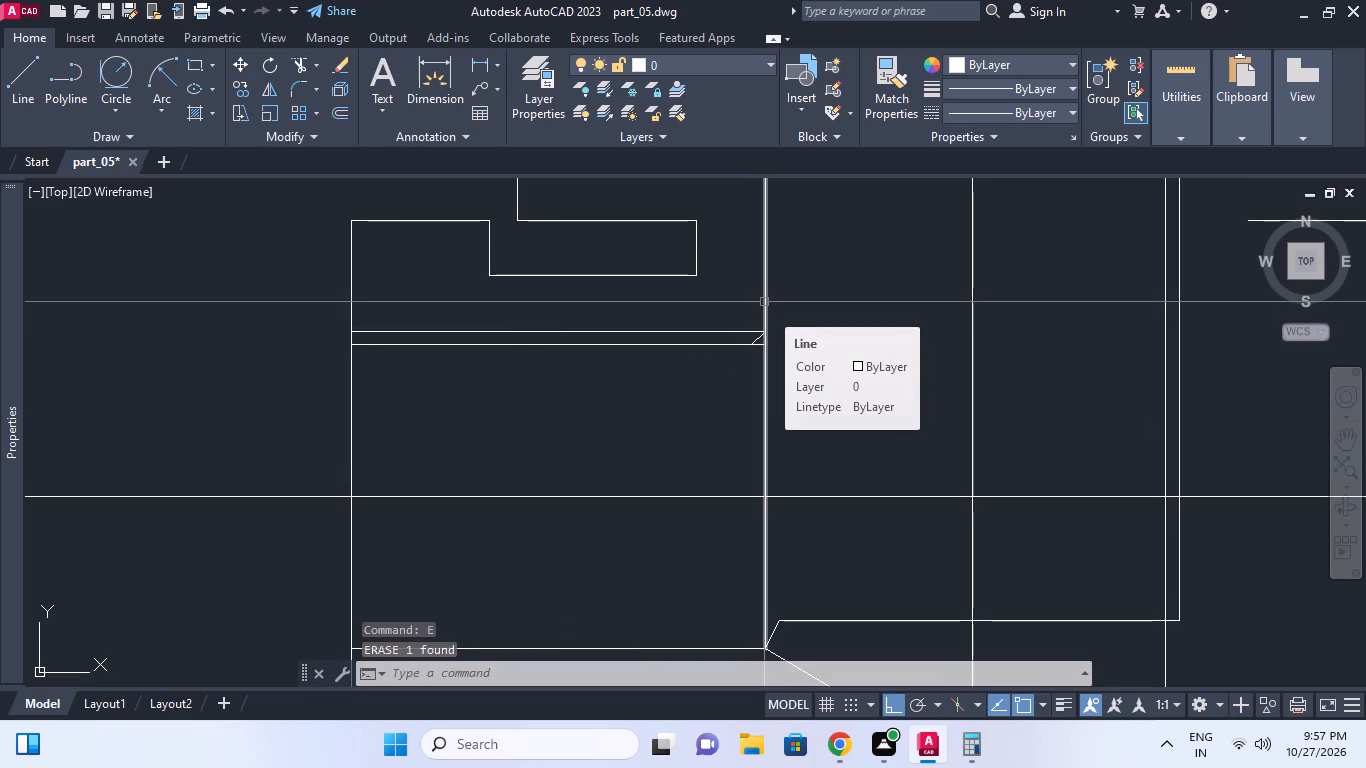
{"action": "key", "text": "Escape"}
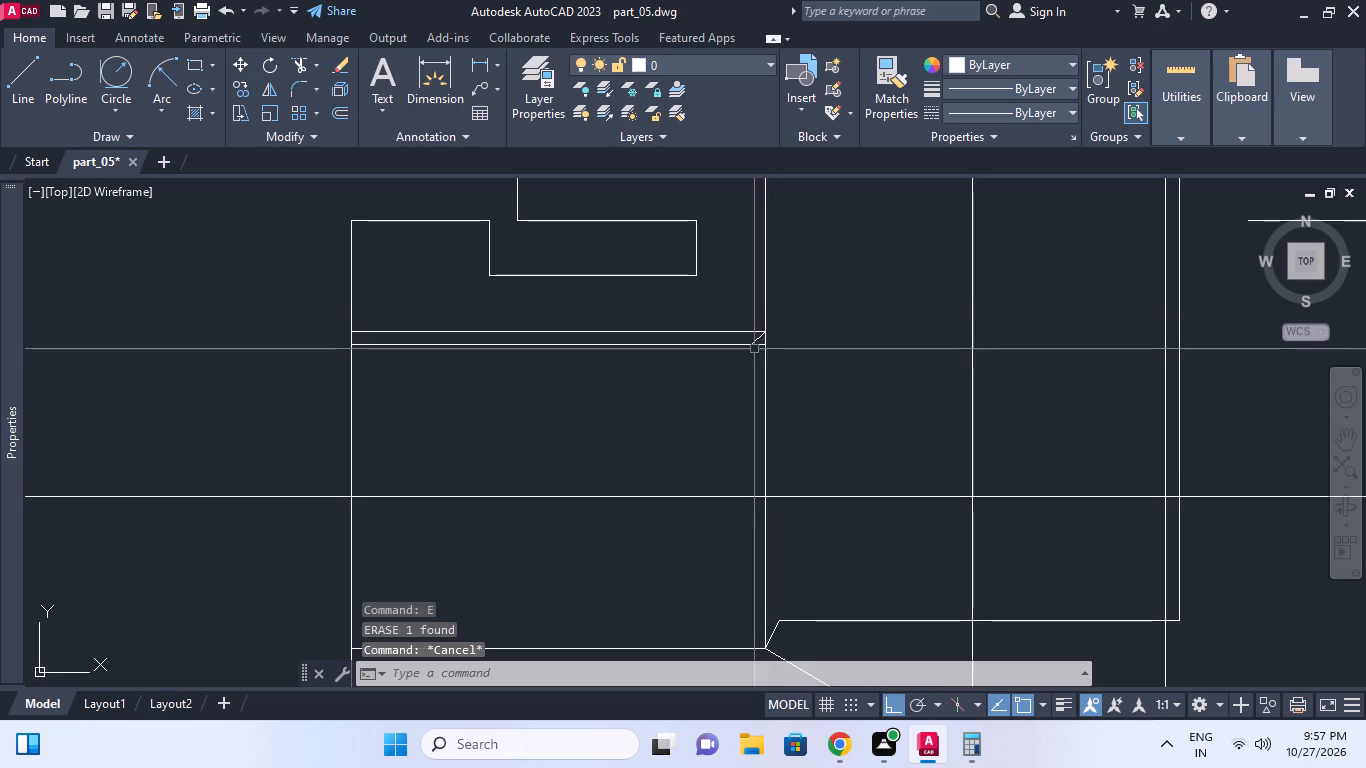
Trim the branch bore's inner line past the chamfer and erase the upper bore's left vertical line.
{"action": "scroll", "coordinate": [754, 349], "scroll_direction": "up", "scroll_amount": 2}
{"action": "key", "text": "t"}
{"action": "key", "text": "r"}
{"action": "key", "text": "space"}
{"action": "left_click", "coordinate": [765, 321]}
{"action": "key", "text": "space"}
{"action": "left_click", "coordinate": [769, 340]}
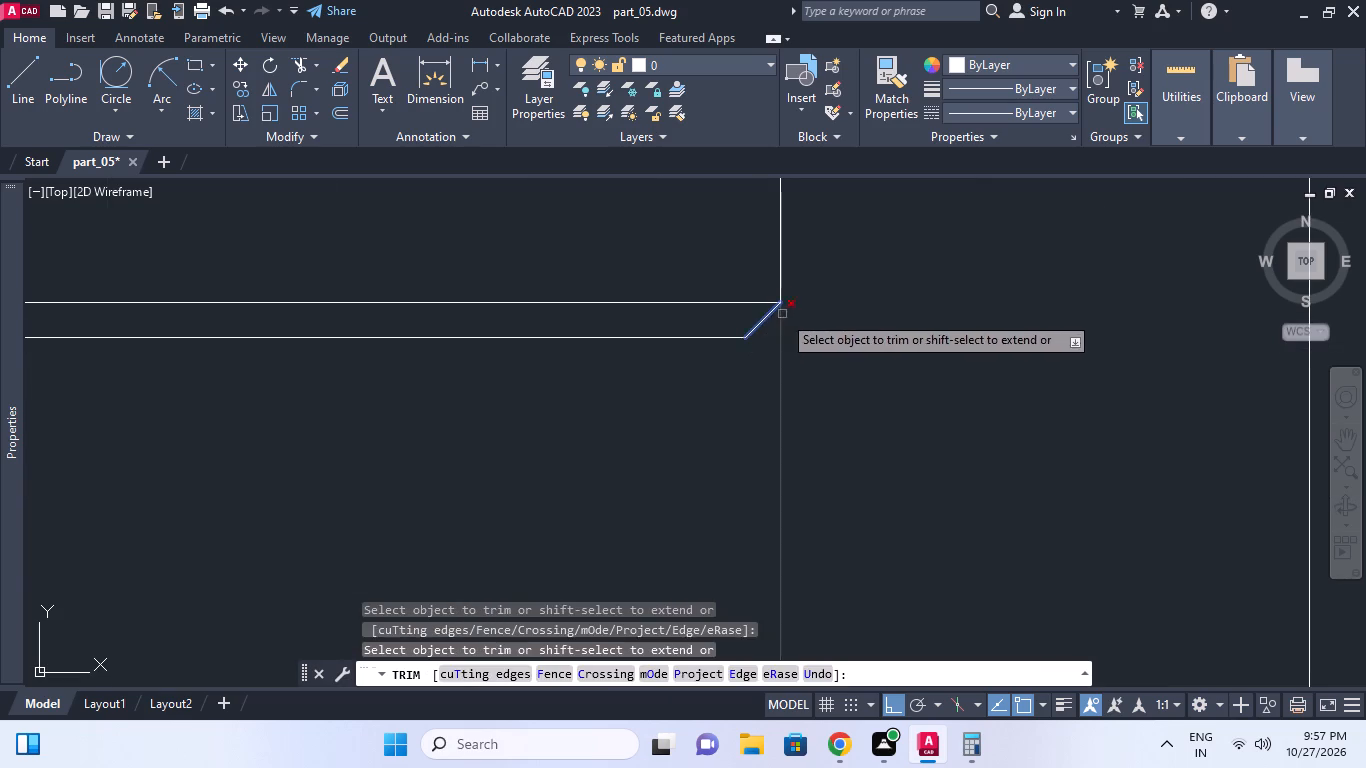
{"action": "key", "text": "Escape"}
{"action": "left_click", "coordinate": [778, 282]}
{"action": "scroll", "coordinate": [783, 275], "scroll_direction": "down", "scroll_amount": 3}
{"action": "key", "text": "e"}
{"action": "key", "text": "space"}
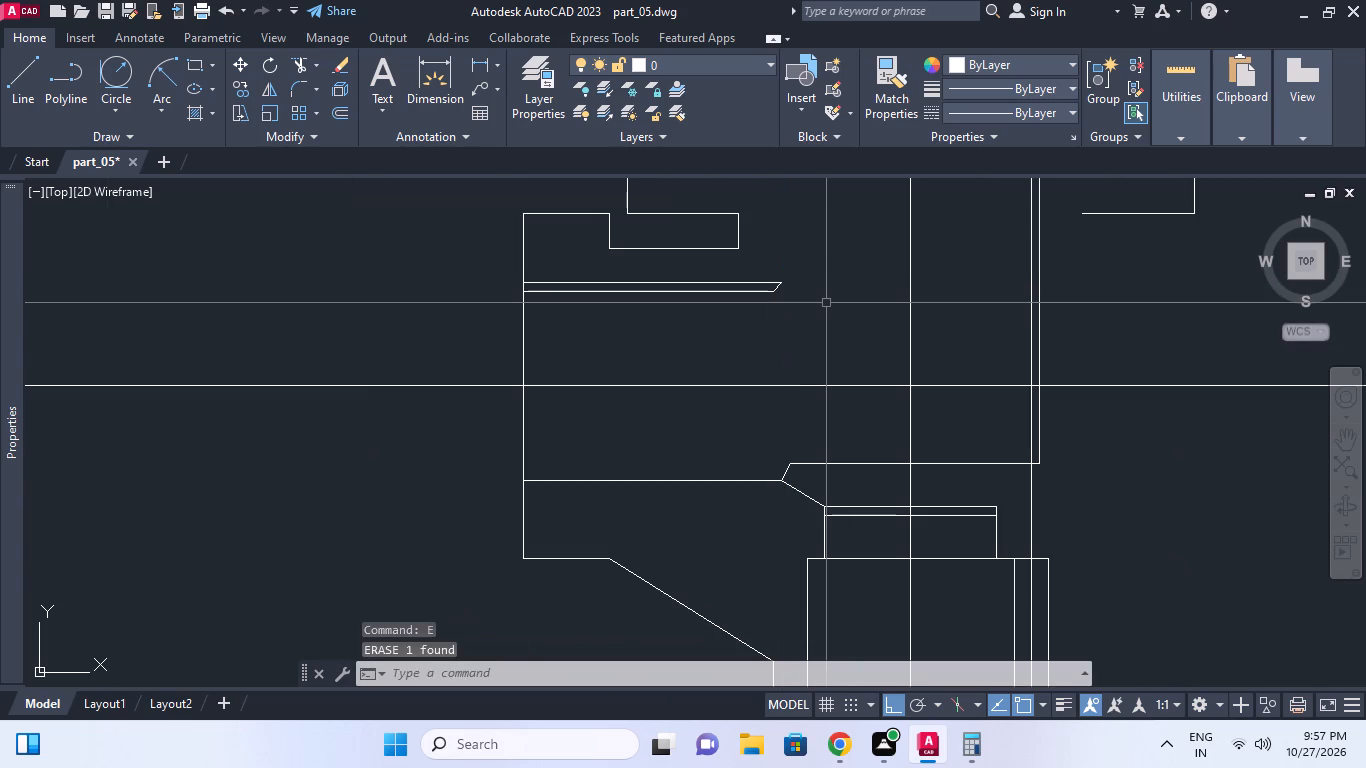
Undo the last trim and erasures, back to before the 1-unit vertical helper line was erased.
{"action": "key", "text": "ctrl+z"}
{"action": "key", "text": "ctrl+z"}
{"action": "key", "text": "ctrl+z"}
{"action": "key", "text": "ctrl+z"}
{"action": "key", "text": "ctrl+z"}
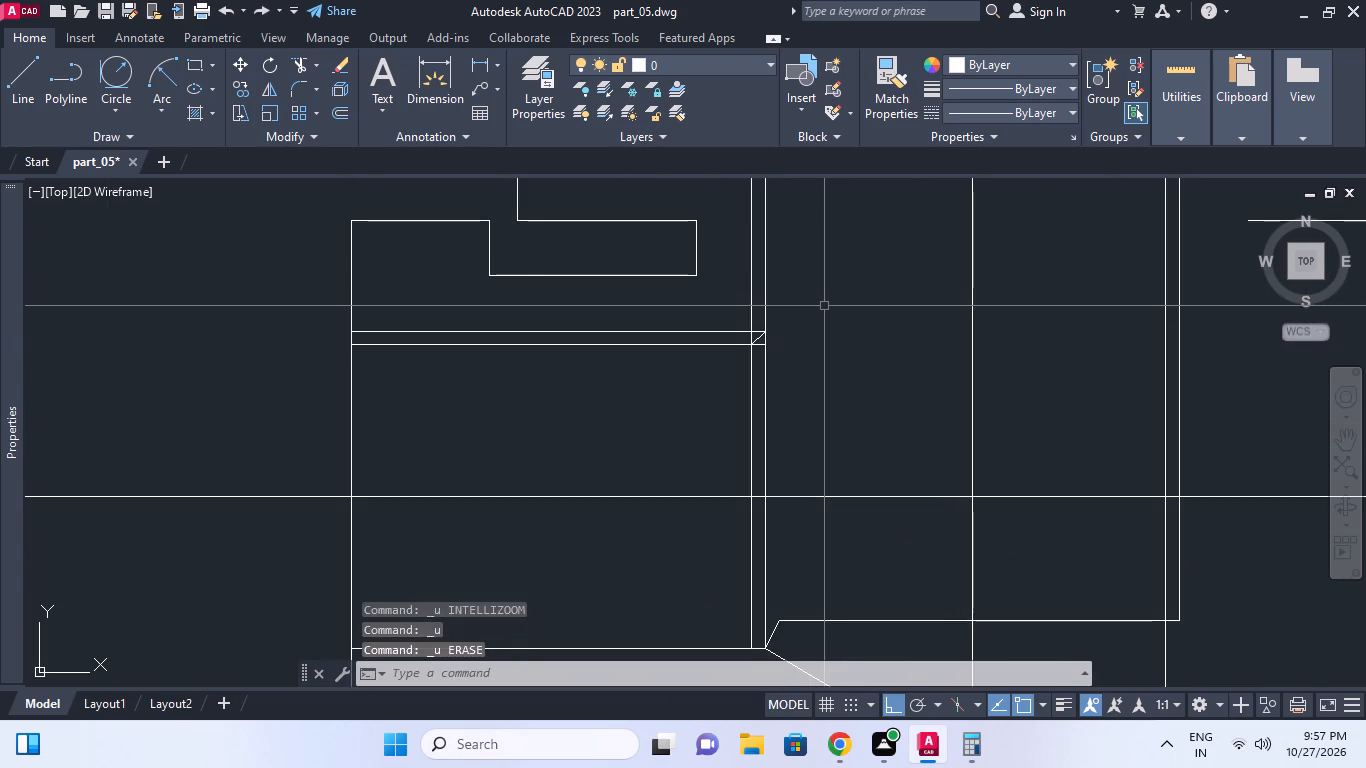
Erase the 1-unit vertical helper line and the upper bore's left vertical line, and regenerate the drawing.
{"action": "scroll", "coordinate": [772, 340], "scroll_direction": "up", "scroll_amount": 1}
{"action": "left_click", "coordinate": [741, 320]}
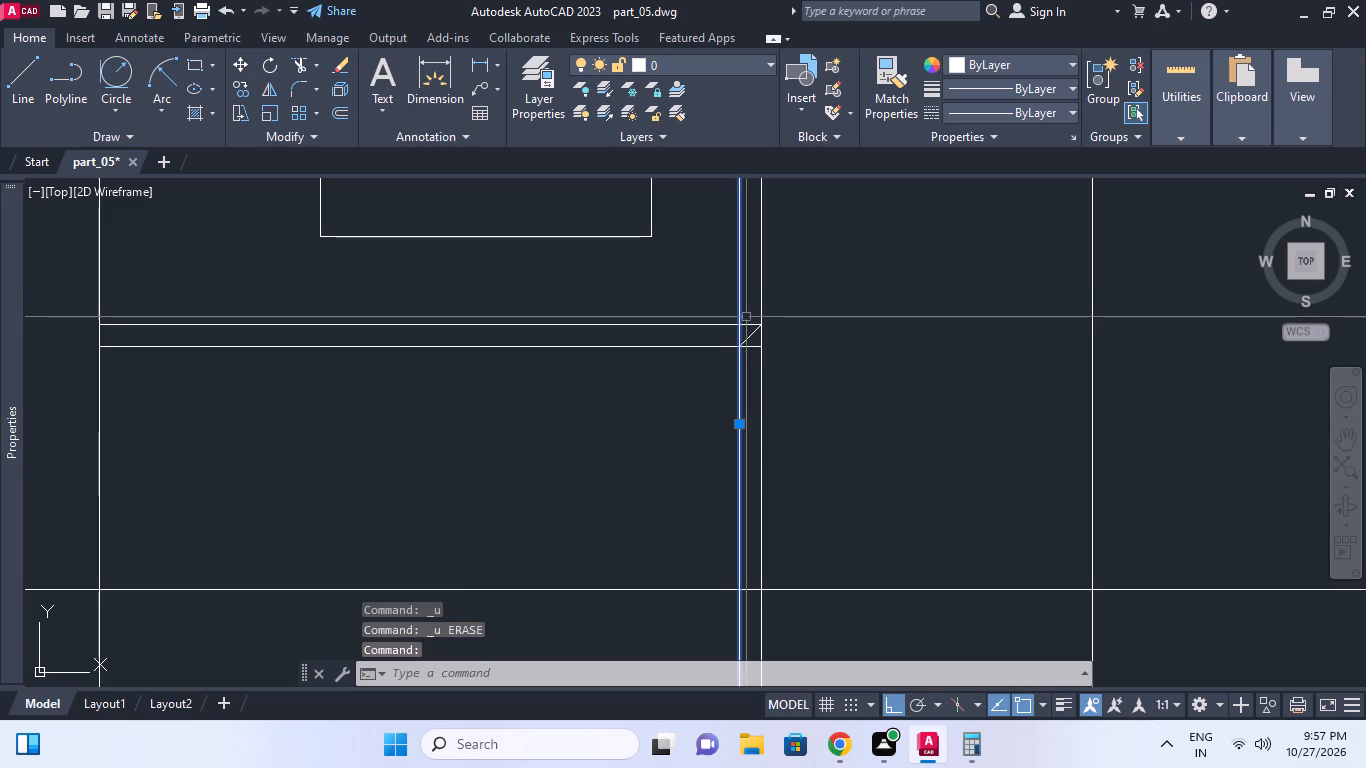
{"action": "key", "text": "e"}
{"action": "key", "text": "space"}
{"action": "key", "text": "e"}
{"action": "left_click", "coordinate": [765, 343]}
{"action": "key", "text": "e"}
{"action": "key", "text": "space"}
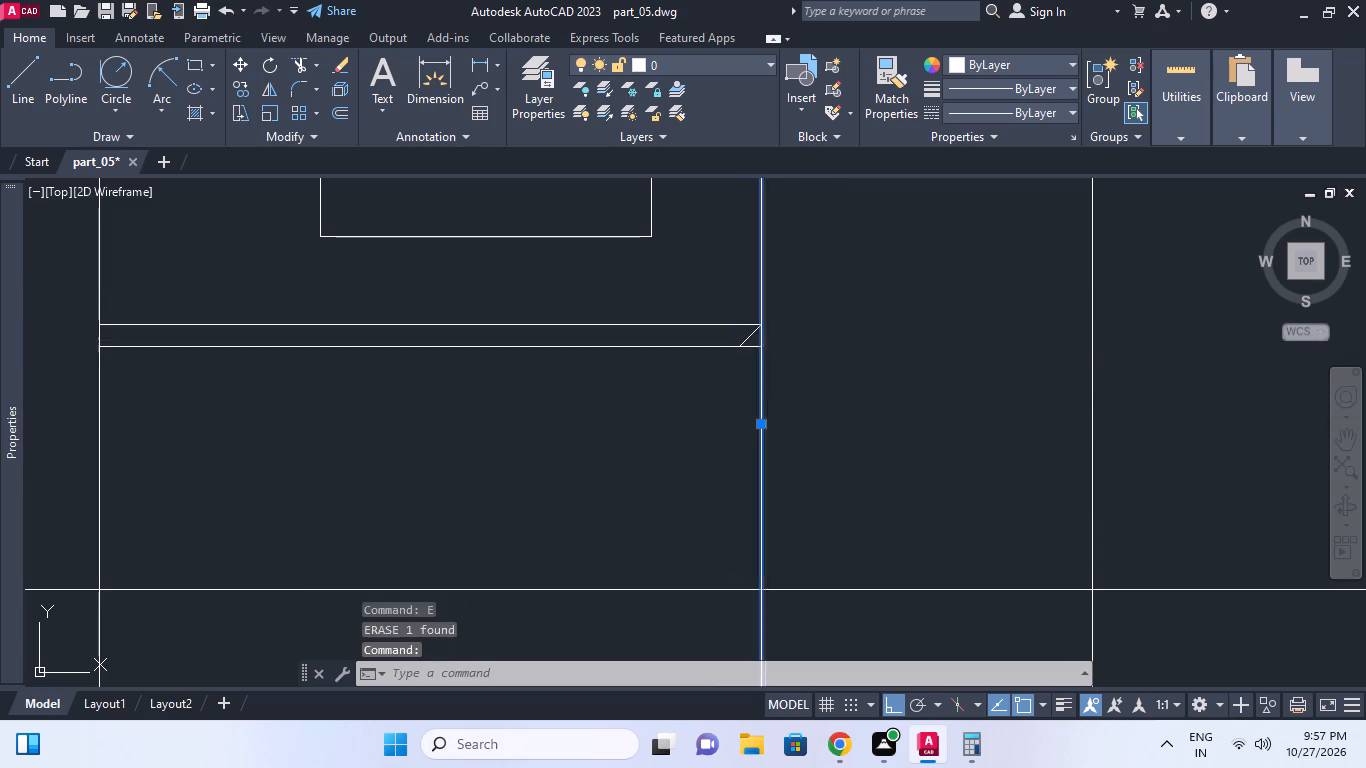
{"action": "key", "text": "Escape"}
{"action": "middle_click", "coordinate": [774, 348]}
{"action": "key", "text": "r"}
{"action": "key", "text": "e"}
{"action": "key", "text": "space"}
{"action": "key", "text": "Escape"}
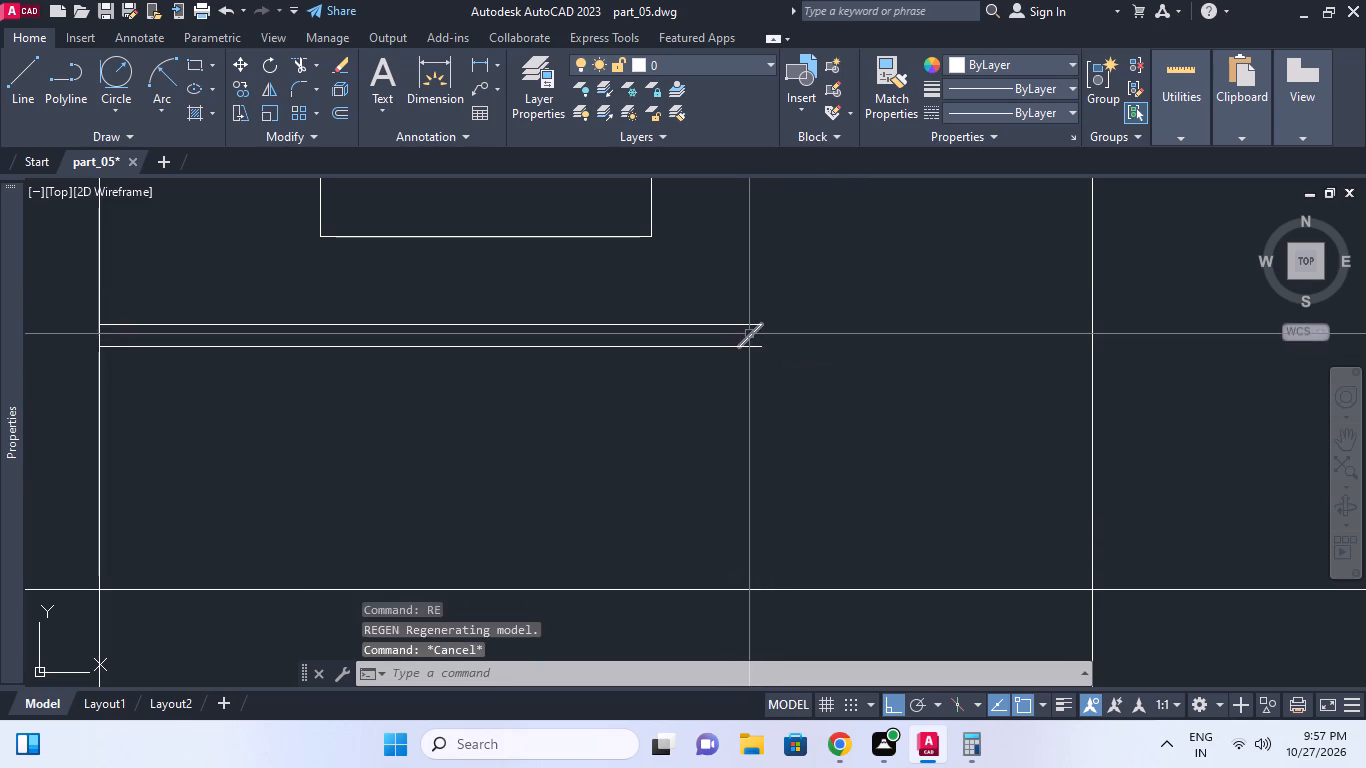
Trim the branch bore's lower offset-pair line where it extends past the chamfer line.
{"action": "type", "text": "tr"}
{"action": "key", "text": "space"}
{"action": "left_click", "coordinate": [749, 331]}
{"action": "key", "text": "space"}
{"action": "left_click", "coordinate": [760, 351]}
{"action": "scroll", "coordinate": [765, 341], "scroll_direction": "down", "scroll_amount": 1}
{"action": "middle_click", "coordinate": [765, 341]}
{"action": "key", "text": "Escape"}
{"action": "middle_click_drag", "start_coordinate": [793, 355], "coordinate": [797, 304]}
{"action": "scroll", "coordinate": [795, 323], "scroll_direction": "down", "scroll_amount": 1}
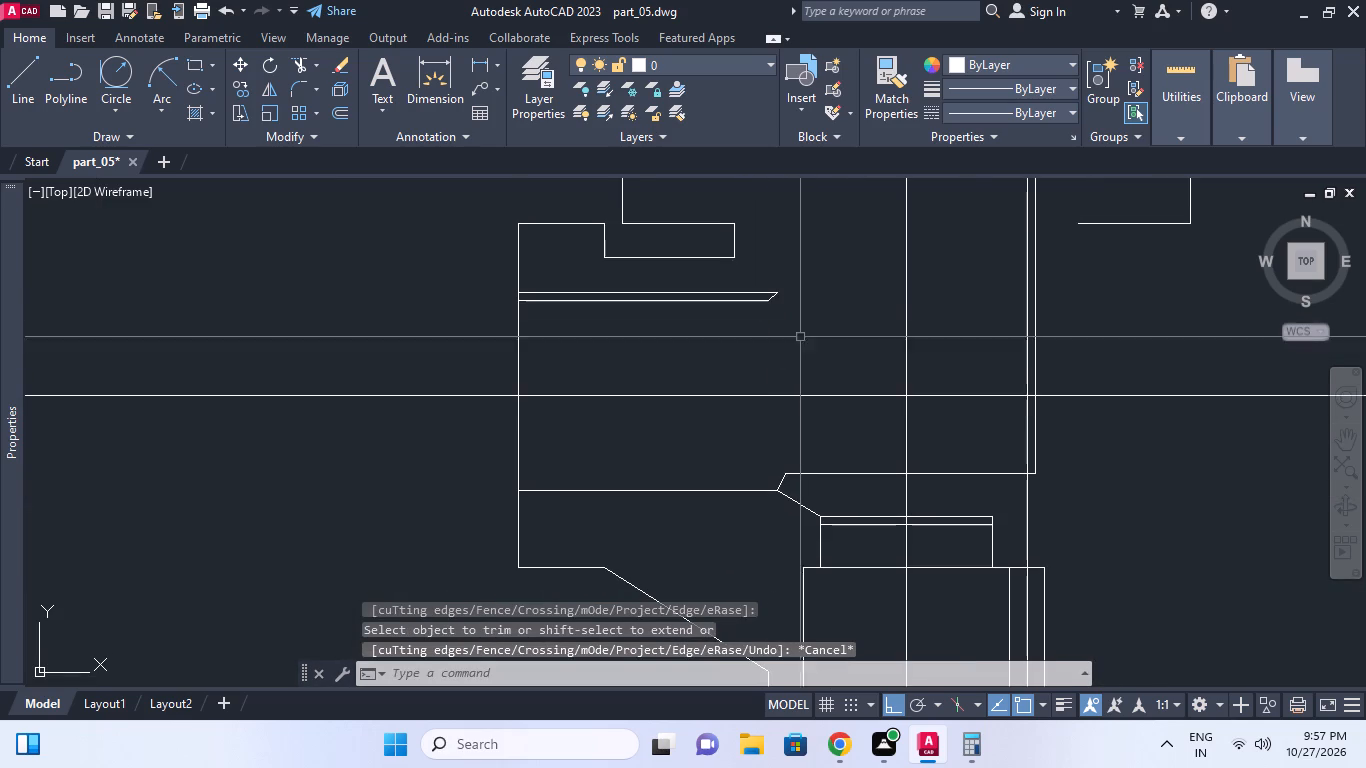
{"action": "key", "text": "Escape"}
{"action": "middle_click", "coordinate": [833, 385]}
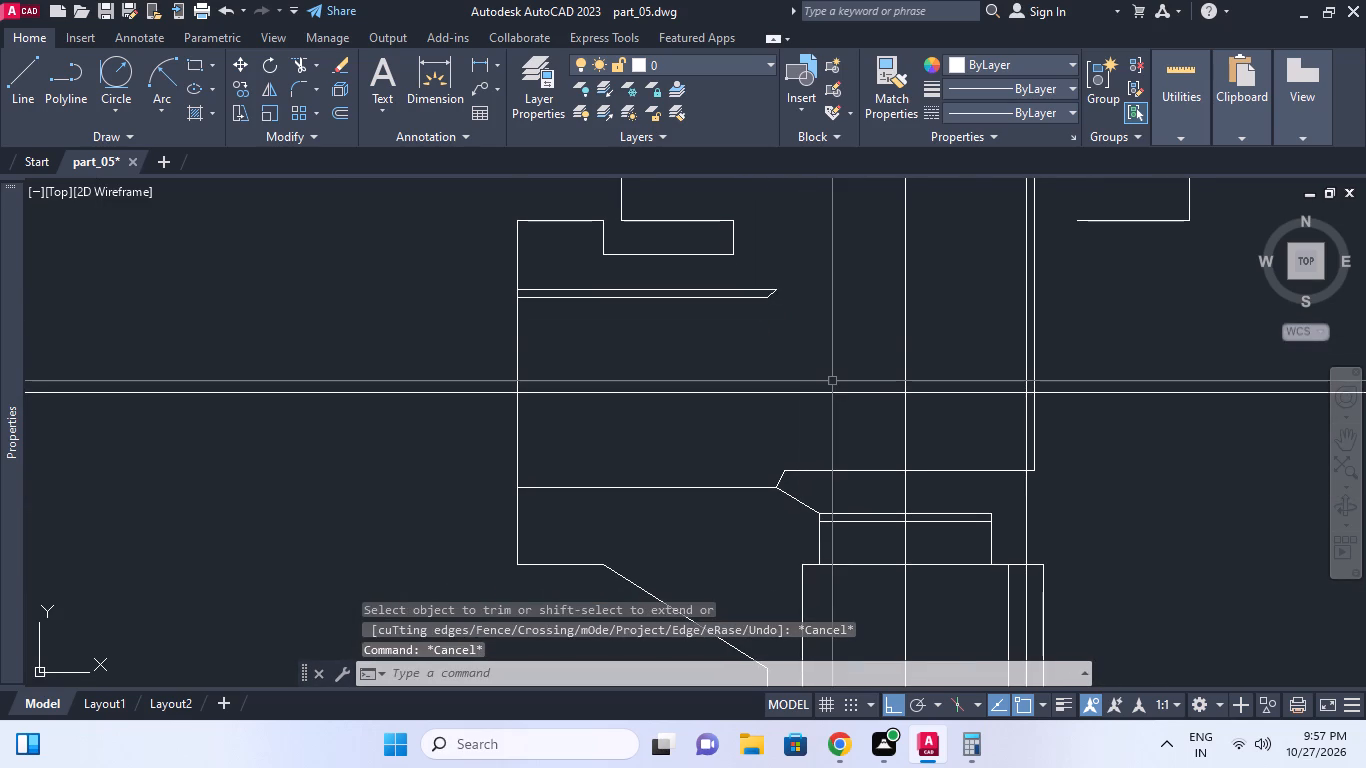
Draw a spline with ortho off from the chamfer's inner end through the branch centre line to the branch bore's lower end.
{"action": "key", "text": "s"}
{"action": "type", "text": "pl"}
{"action": "key", "text": "space"}
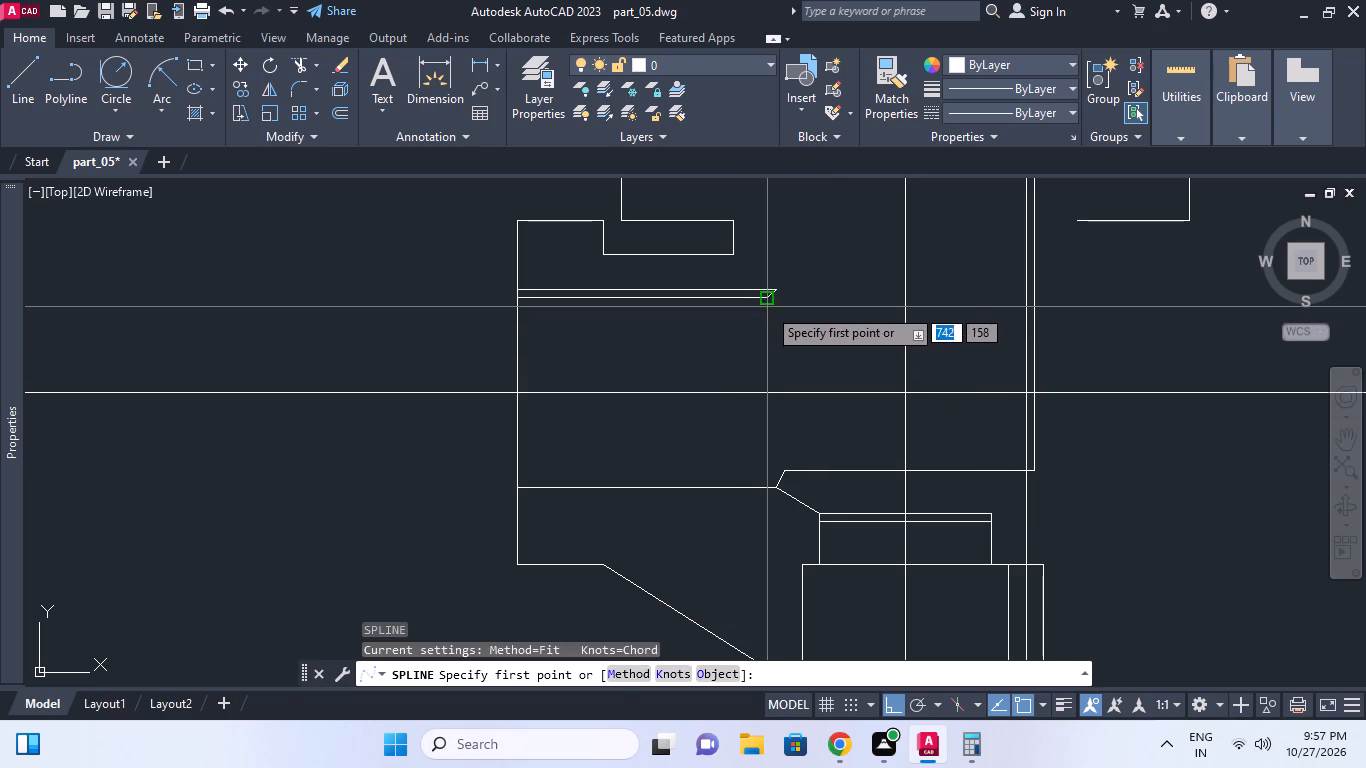
{"action": "left_click", "coordinate": [766, 300]}
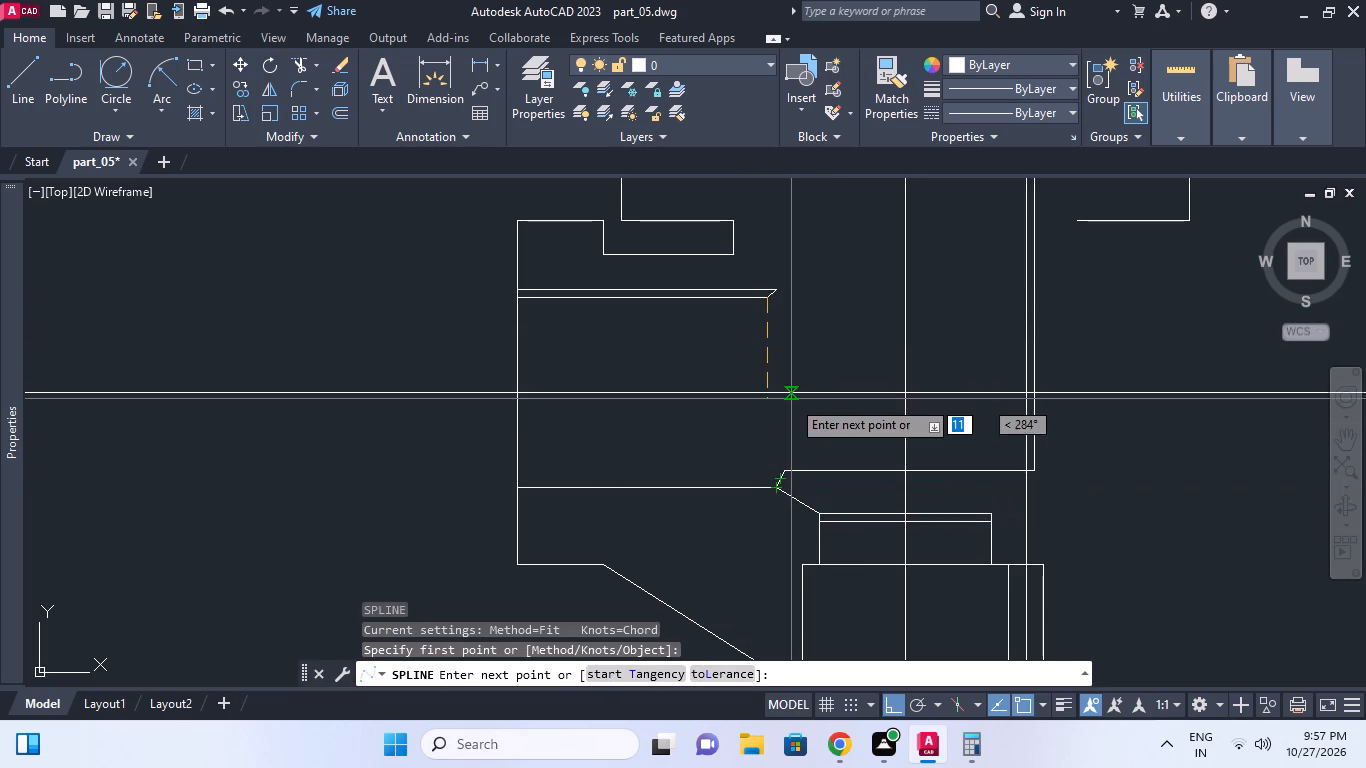
{"action": "key", "text": "F8"}
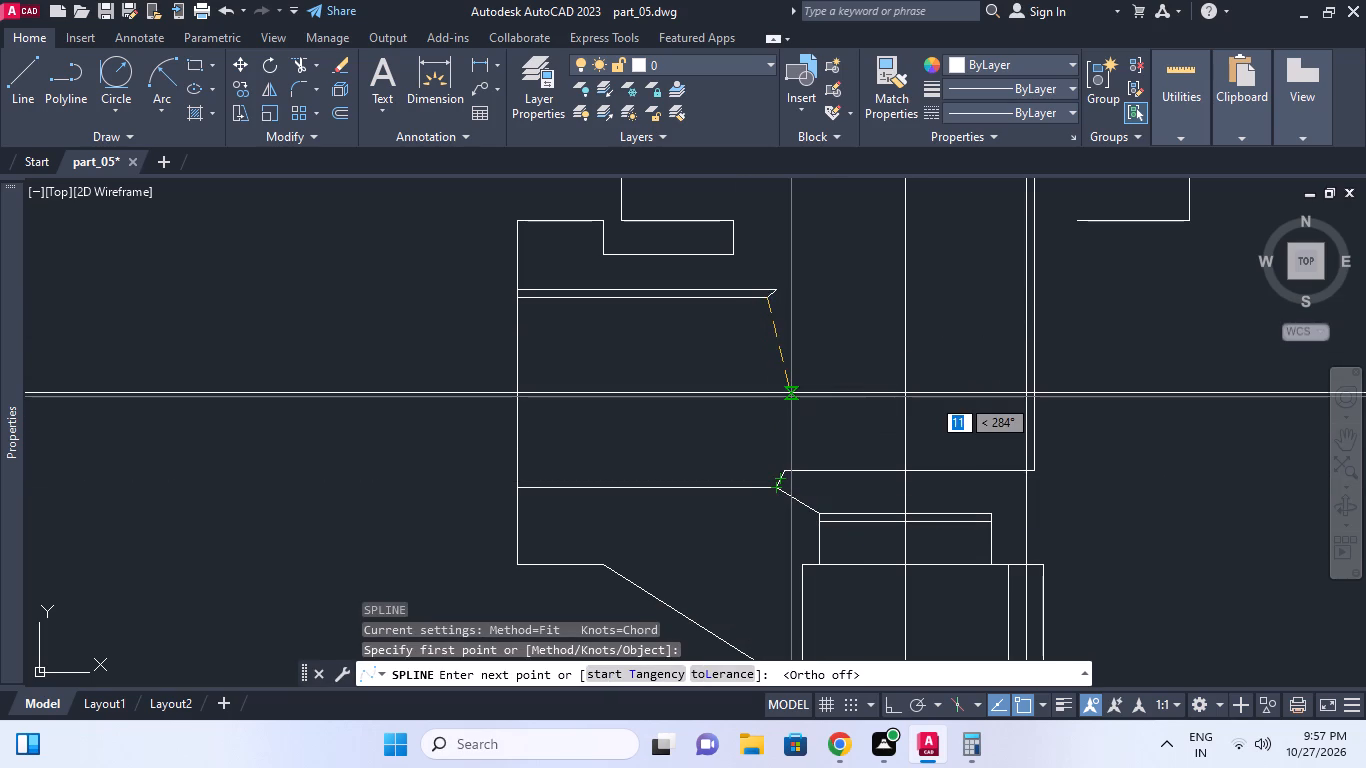
{"action": "left_click", "coordinate": [791, 397]}
{"action": "left_click", "coordinate": [780, 486]}
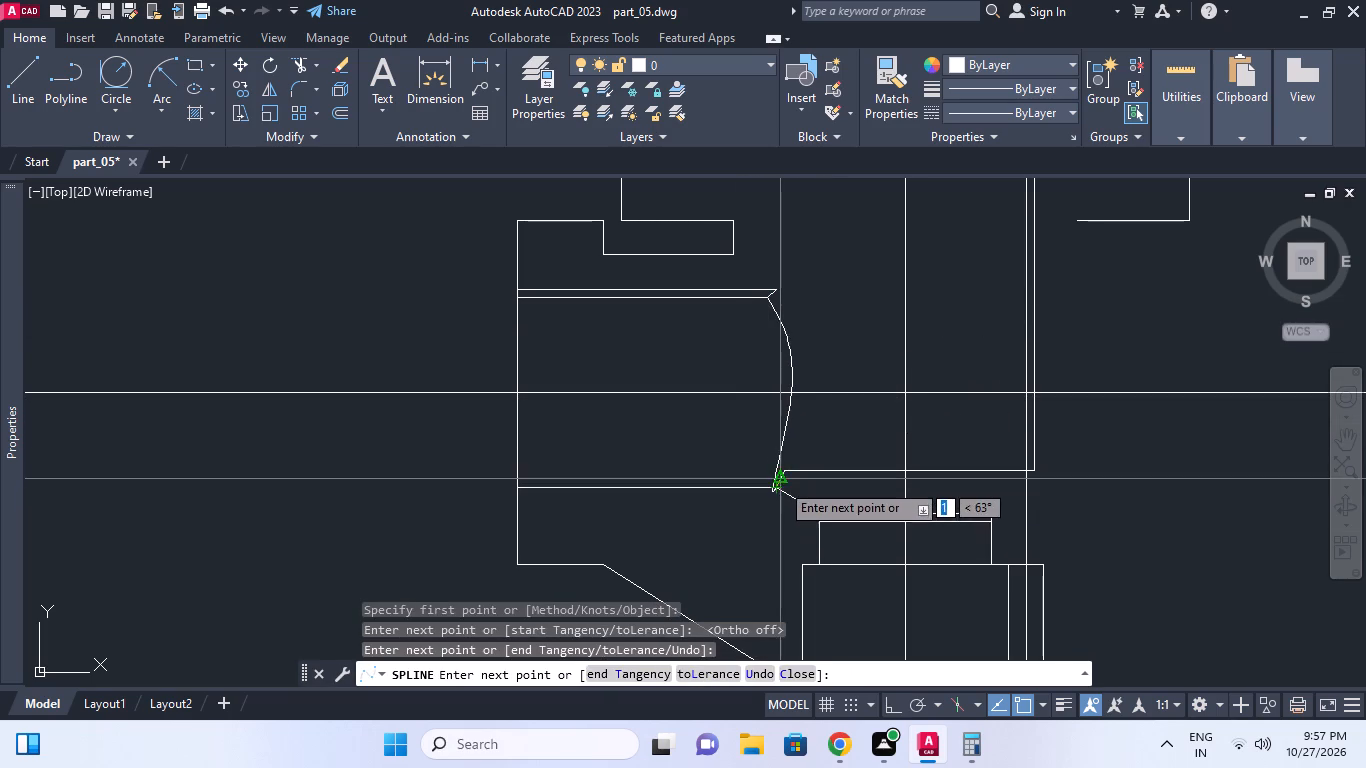
{"action": "key", "text": "space"}
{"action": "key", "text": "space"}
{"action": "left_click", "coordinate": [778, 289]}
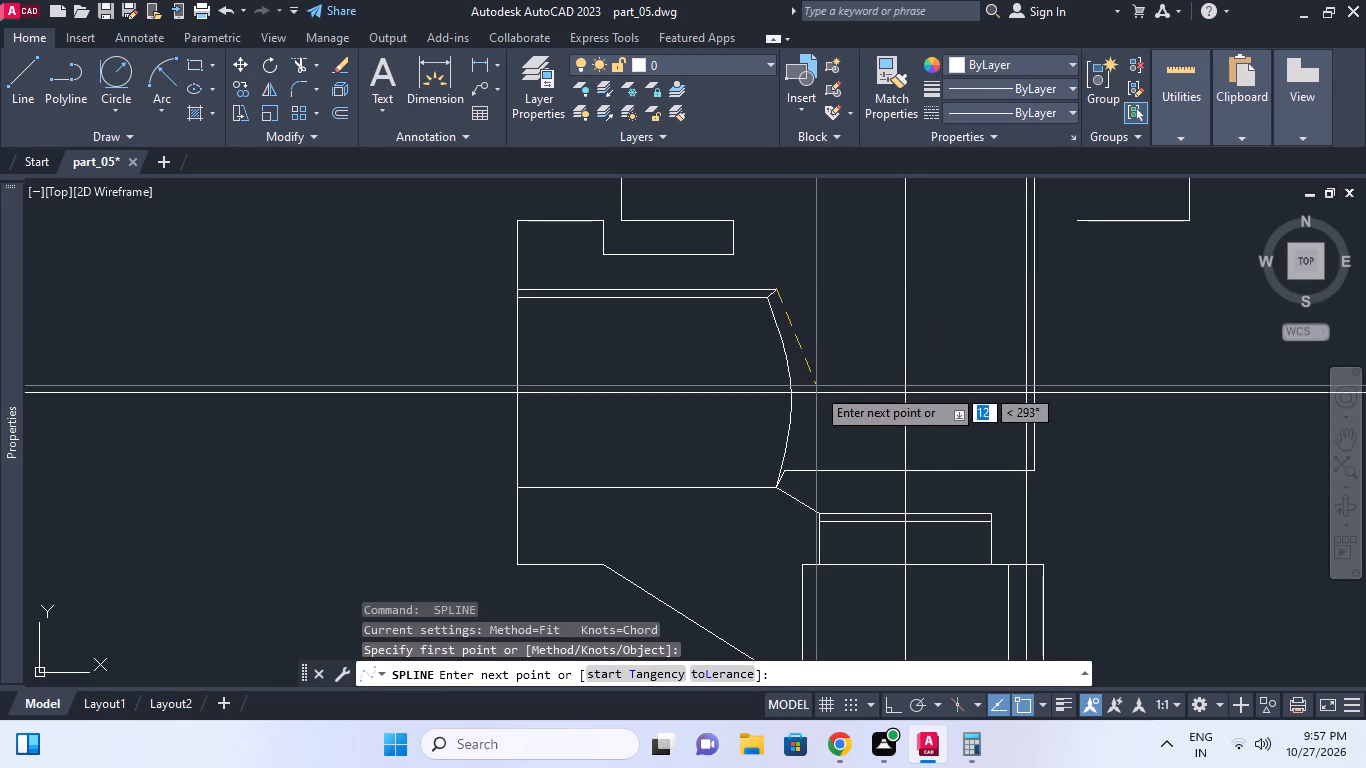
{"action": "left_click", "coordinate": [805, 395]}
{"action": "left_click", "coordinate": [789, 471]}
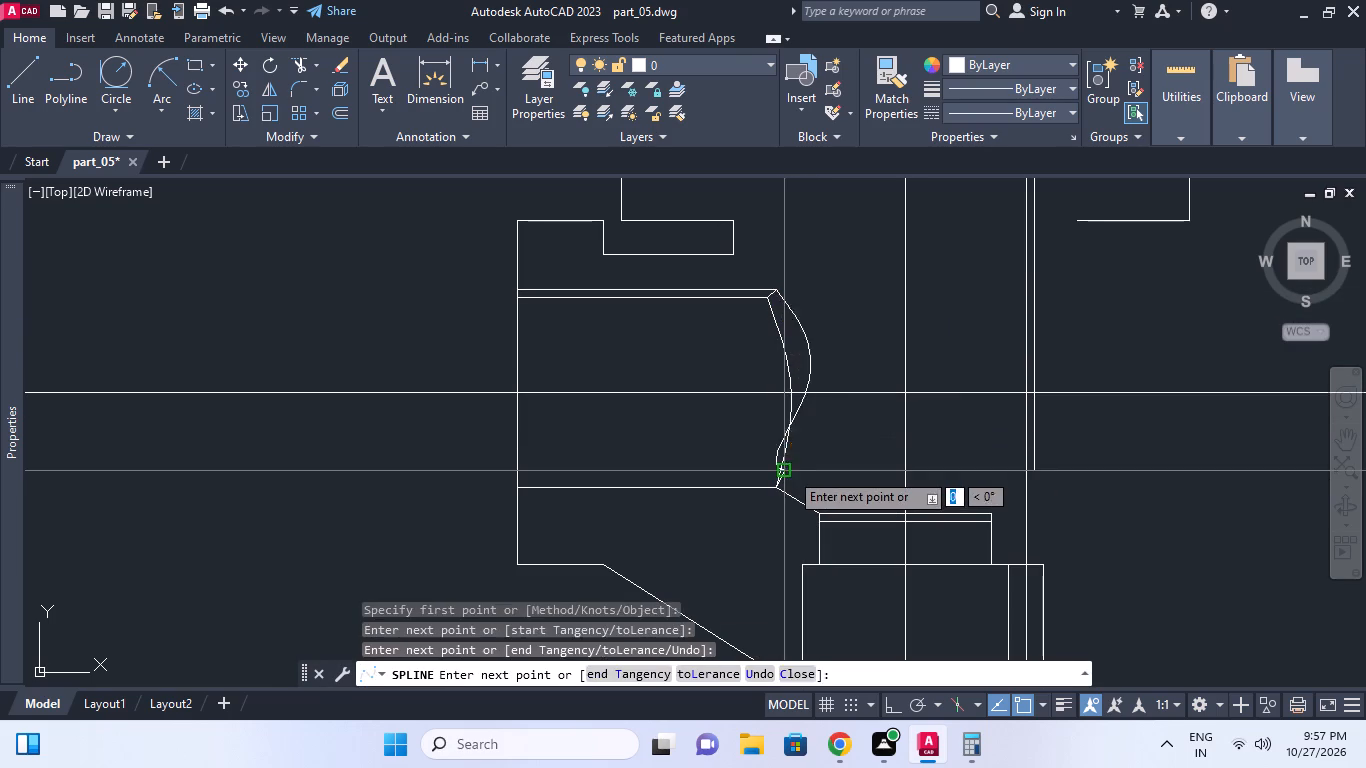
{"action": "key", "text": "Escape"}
Draw an outer spline from the chamfer's upper corner through the branch centre line to the upper bore's bottom line.
{"action": "key", "text": "space"}
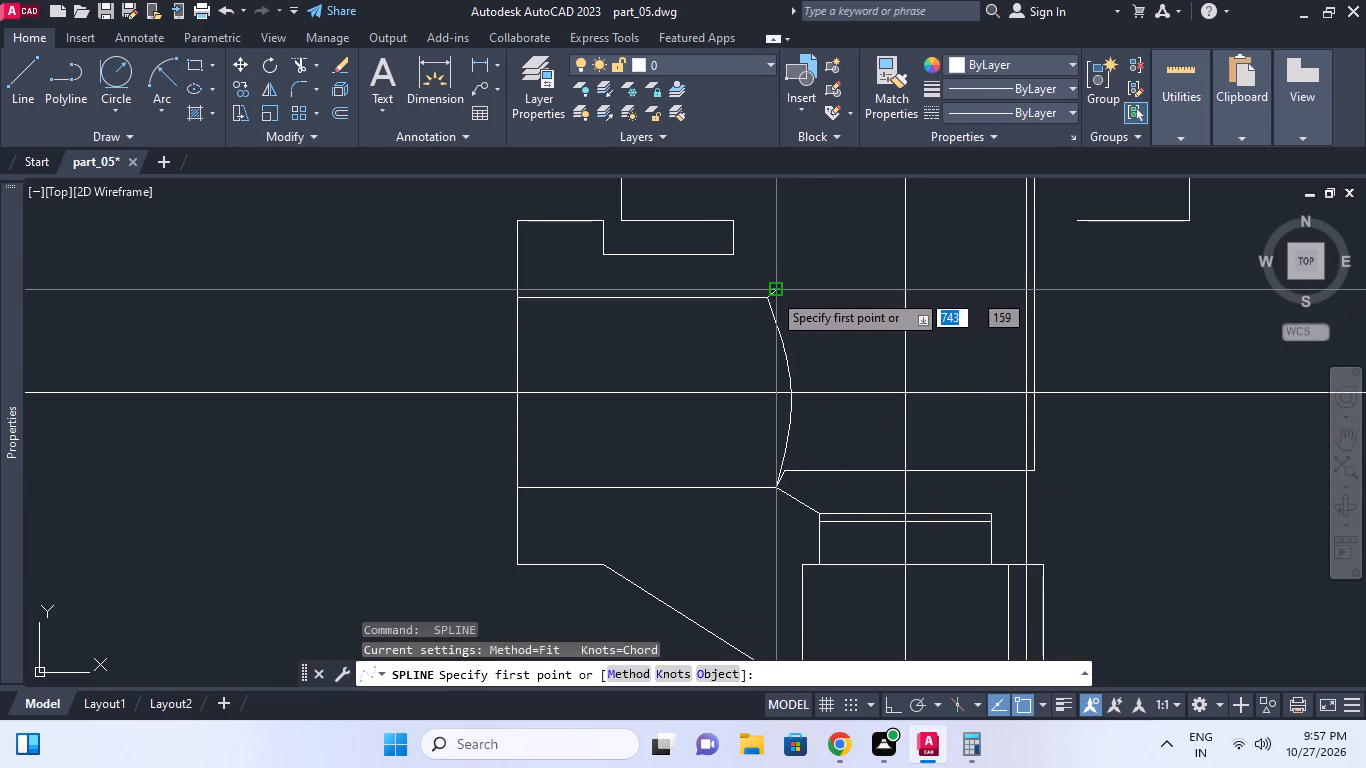
{"action": "left_click", "coordinate": [772, 292]}
{"action": "left_click", "coordinate": [800, 395]}
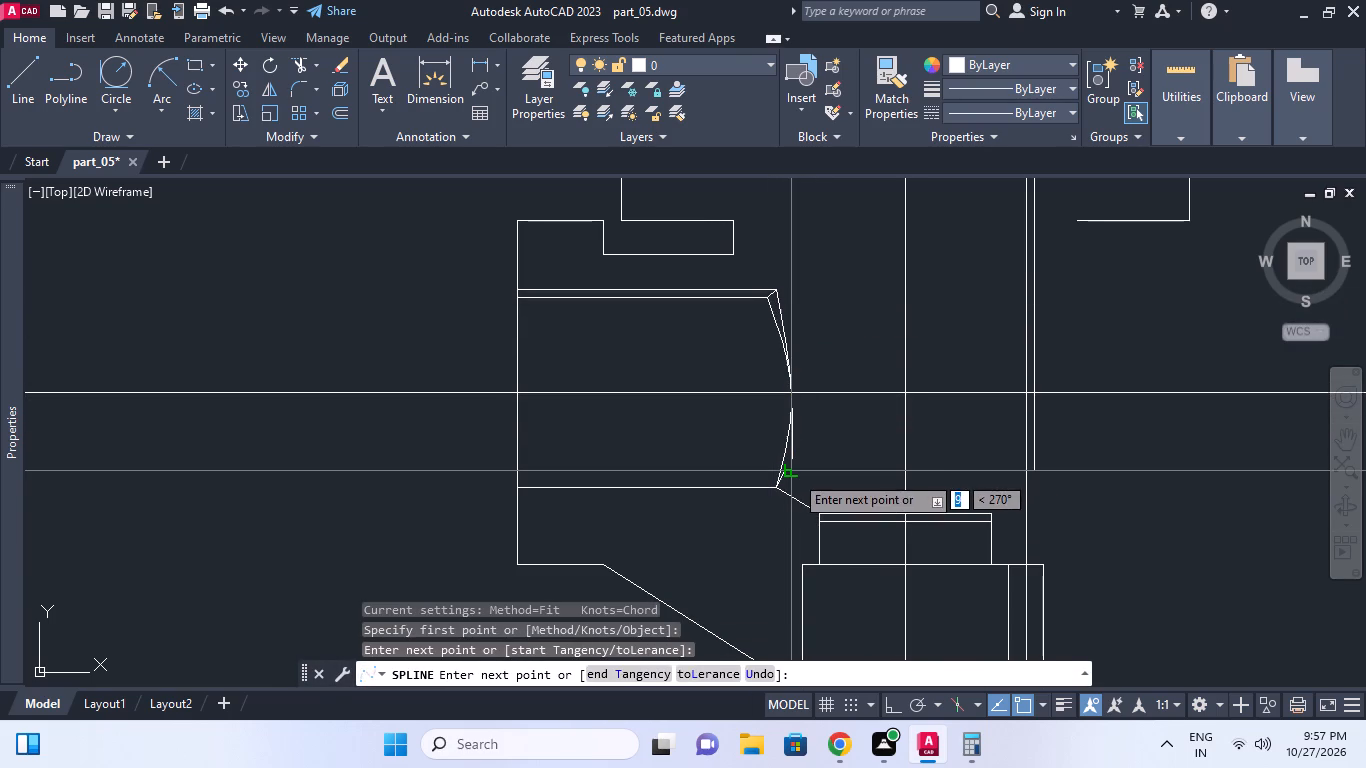
{"action": "left_click", "coordinate": [790, 472]}
{"action": "key", "text": "space"}
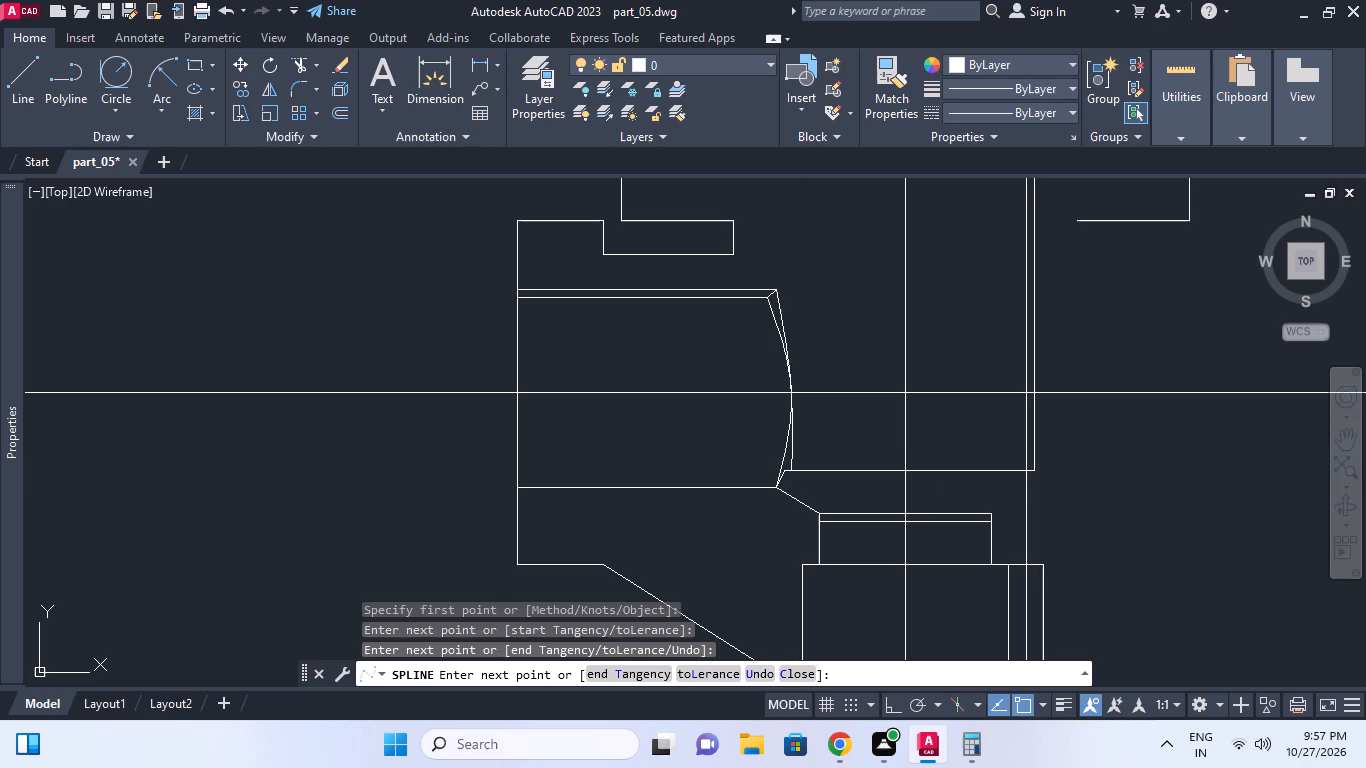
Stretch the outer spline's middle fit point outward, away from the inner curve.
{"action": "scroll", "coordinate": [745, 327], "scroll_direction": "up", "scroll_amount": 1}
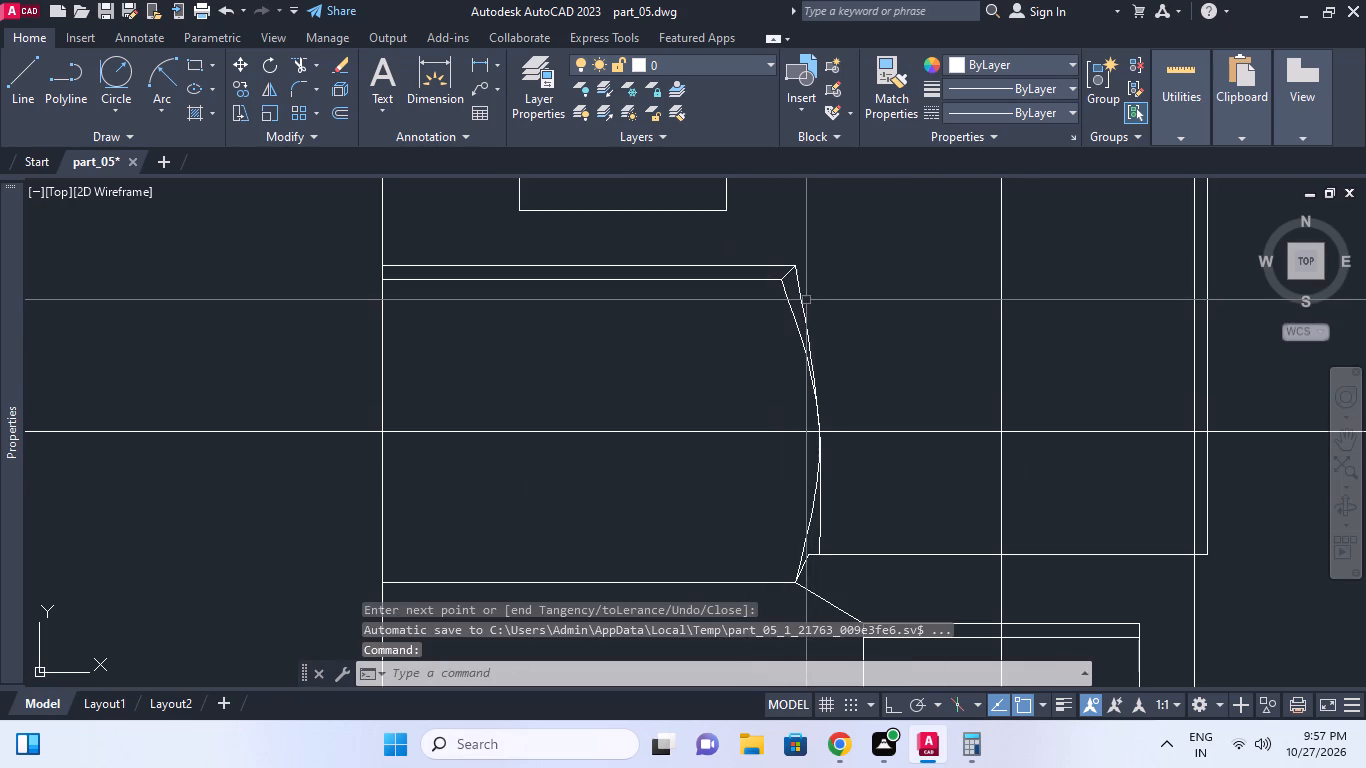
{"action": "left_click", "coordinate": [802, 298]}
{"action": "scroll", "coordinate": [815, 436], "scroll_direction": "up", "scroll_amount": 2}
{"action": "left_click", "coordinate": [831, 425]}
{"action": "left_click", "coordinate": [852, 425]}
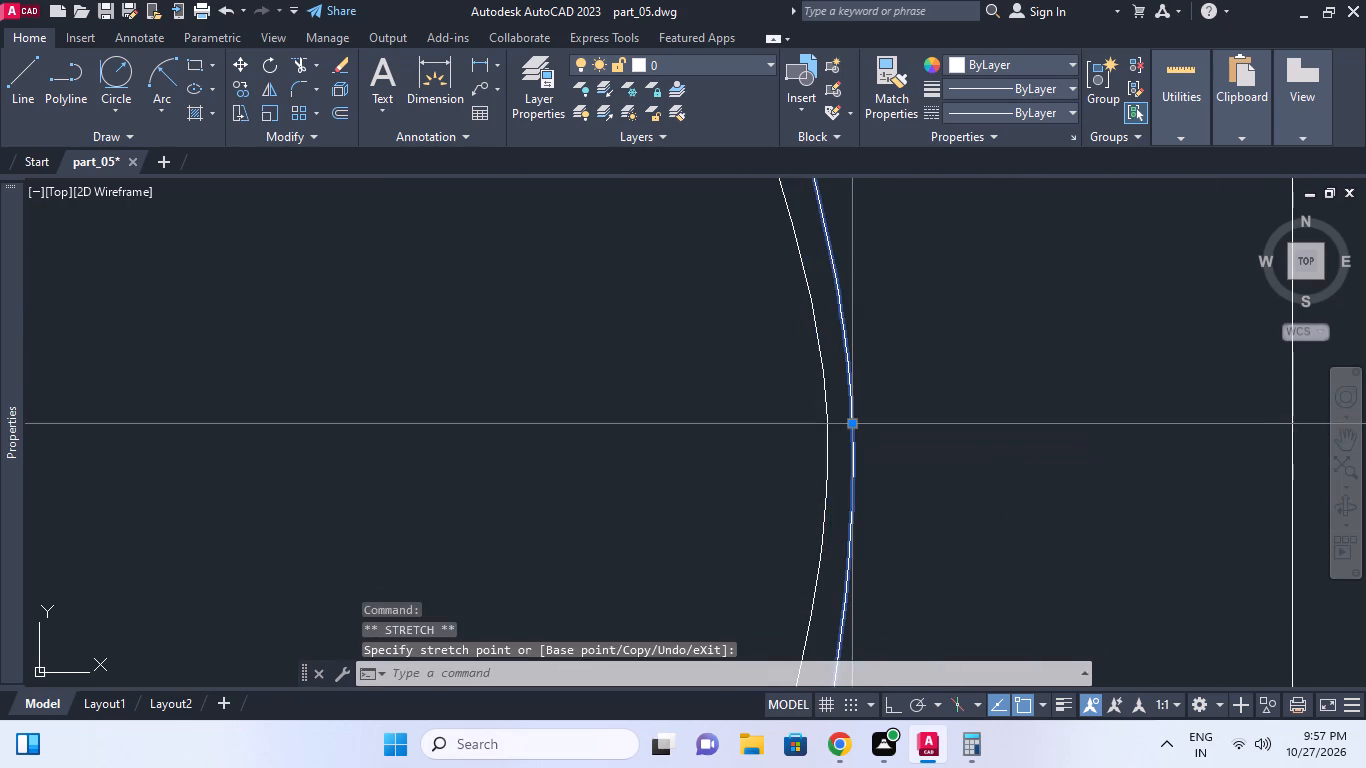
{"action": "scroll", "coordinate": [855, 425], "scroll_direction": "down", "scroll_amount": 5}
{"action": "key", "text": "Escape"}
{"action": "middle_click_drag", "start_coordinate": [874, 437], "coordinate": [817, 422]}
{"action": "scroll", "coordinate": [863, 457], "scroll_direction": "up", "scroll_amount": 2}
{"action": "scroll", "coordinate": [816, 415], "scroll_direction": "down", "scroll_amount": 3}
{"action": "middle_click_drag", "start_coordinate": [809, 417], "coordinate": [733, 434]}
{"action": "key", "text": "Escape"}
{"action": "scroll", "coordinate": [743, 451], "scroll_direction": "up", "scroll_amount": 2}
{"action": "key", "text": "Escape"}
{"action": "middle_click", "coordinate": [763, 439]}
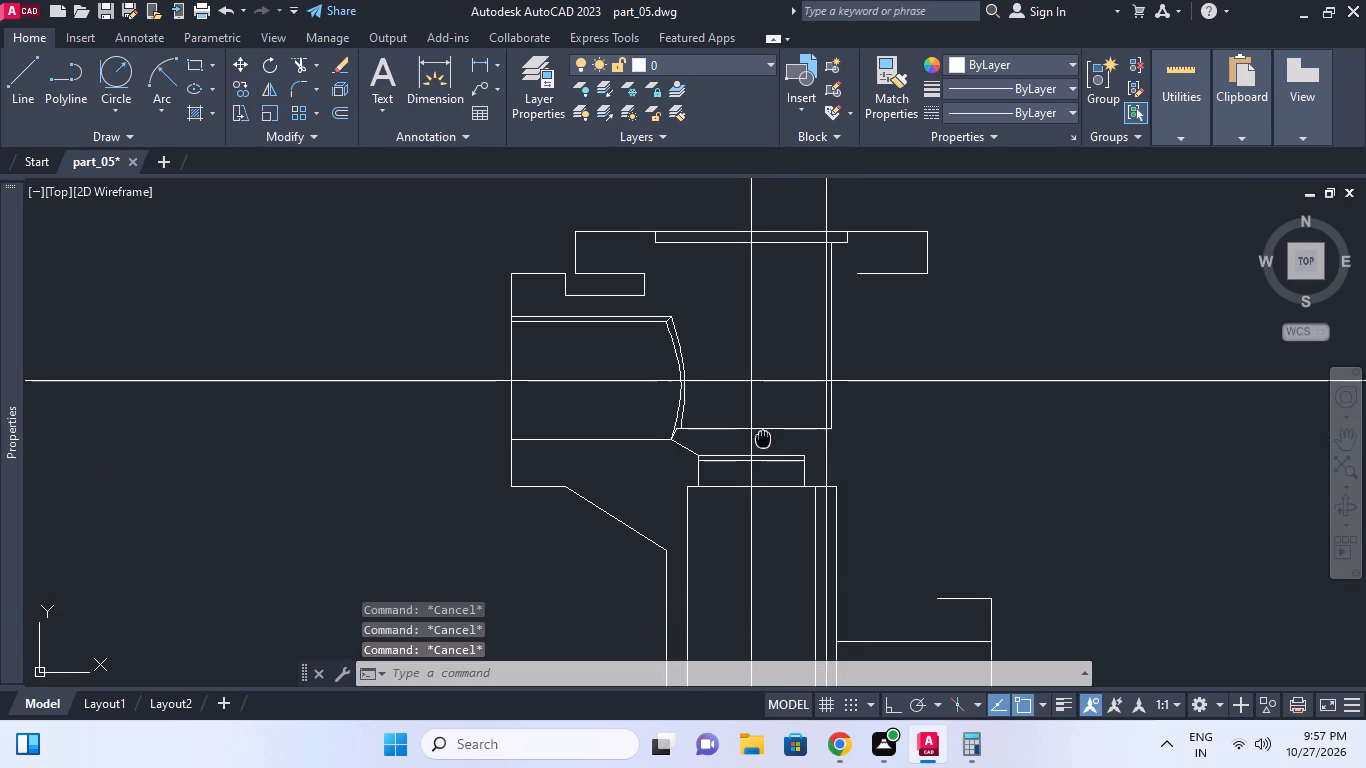
Offset the upper bore's horizontal bottom line upward by 1.
{"action": "type", "text": "o 1"}
{"action": "key", "text": "space"}
{"action": "left_click", "coordinate": [762, 438]}
{"action": "left_click", "coordinate": [765, 431]}
{"action": "left_click", "coordinate": [767, 421]}
{"action": "key", "text": "Escape"}
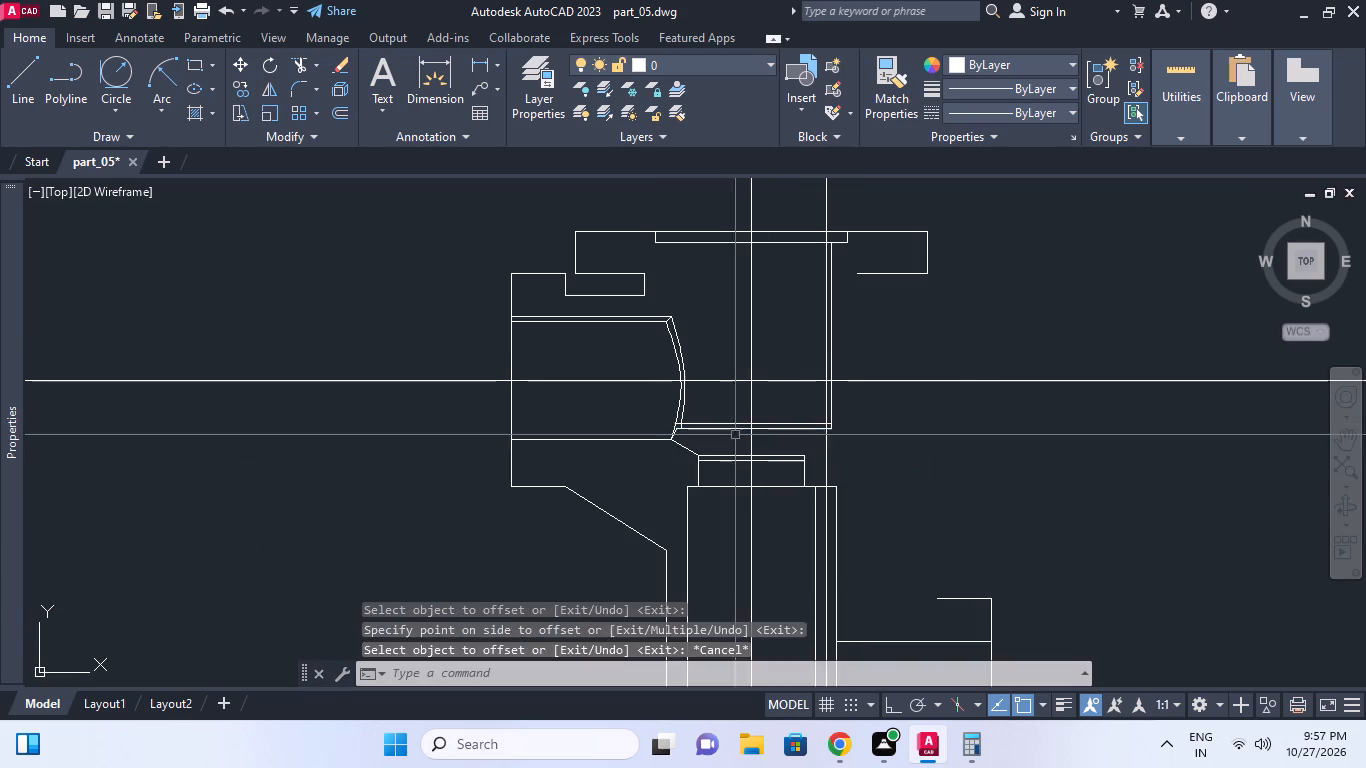
Stretch the outer spline's lower endpoint to the left end of the upper bore's bottom line.
{"action": "scroll", "coordinate": [662, 428], "scroll_direction": "up", "scroll_amount": 1}
{"action": "key", "text": "Escape"}
{"action": "left_click", "coordinate": [695, 398]}
{"action": "scroll", "coordinate": [693, 414], "scroll_direction": "up", "scroll_amount": 3}
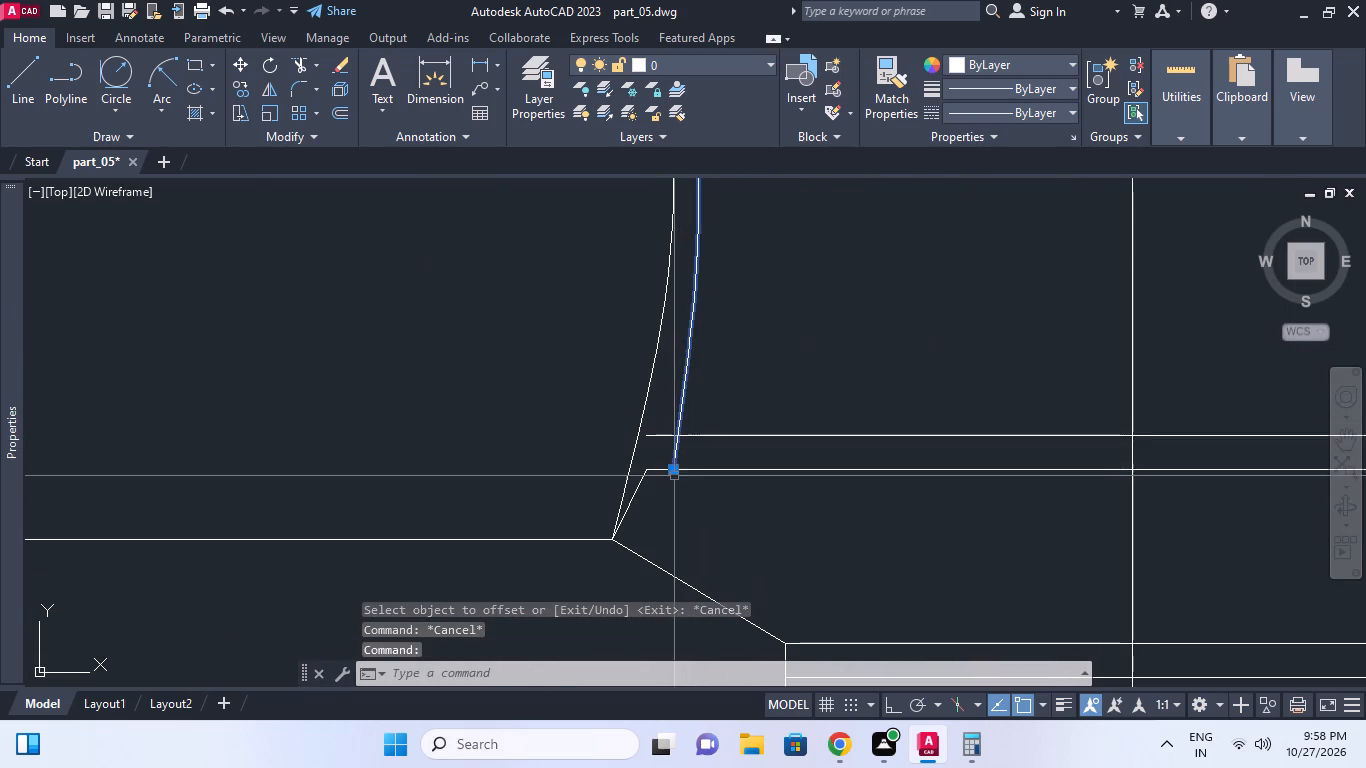
{"action": "left_click", "coordinate": [674, 476]}
{"action": "left_click", "coordinate": [672, 471]}
{"action": "key", "text": "Escape"}
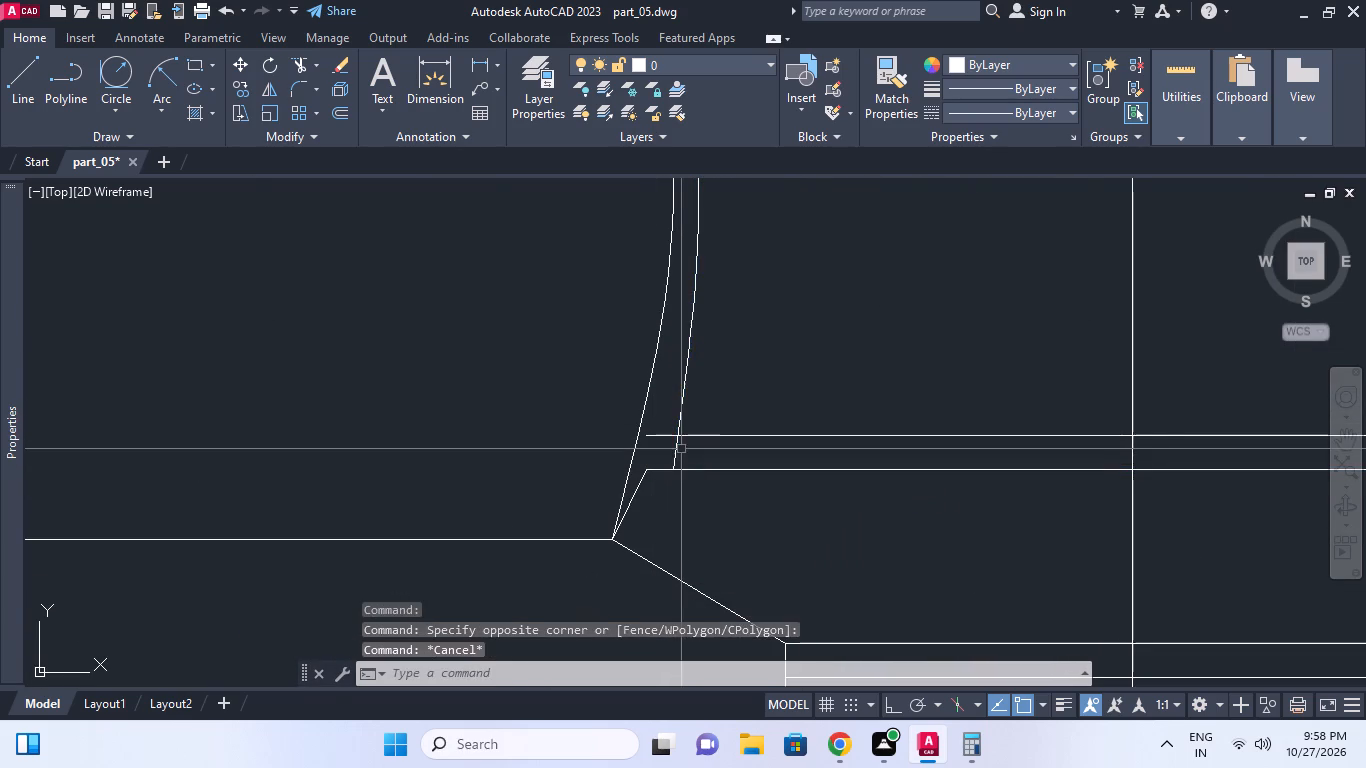
{"action": "left_click", "coordinate": [678, 444]}
{"action": "left_click", "coordinate": [676, 466]}
{"action": "left_click", "coordinate": [647, 470]}
{"action": "key", "text": "Escape"}
{"action": "middle_click", "coordinate": [651, 447]}
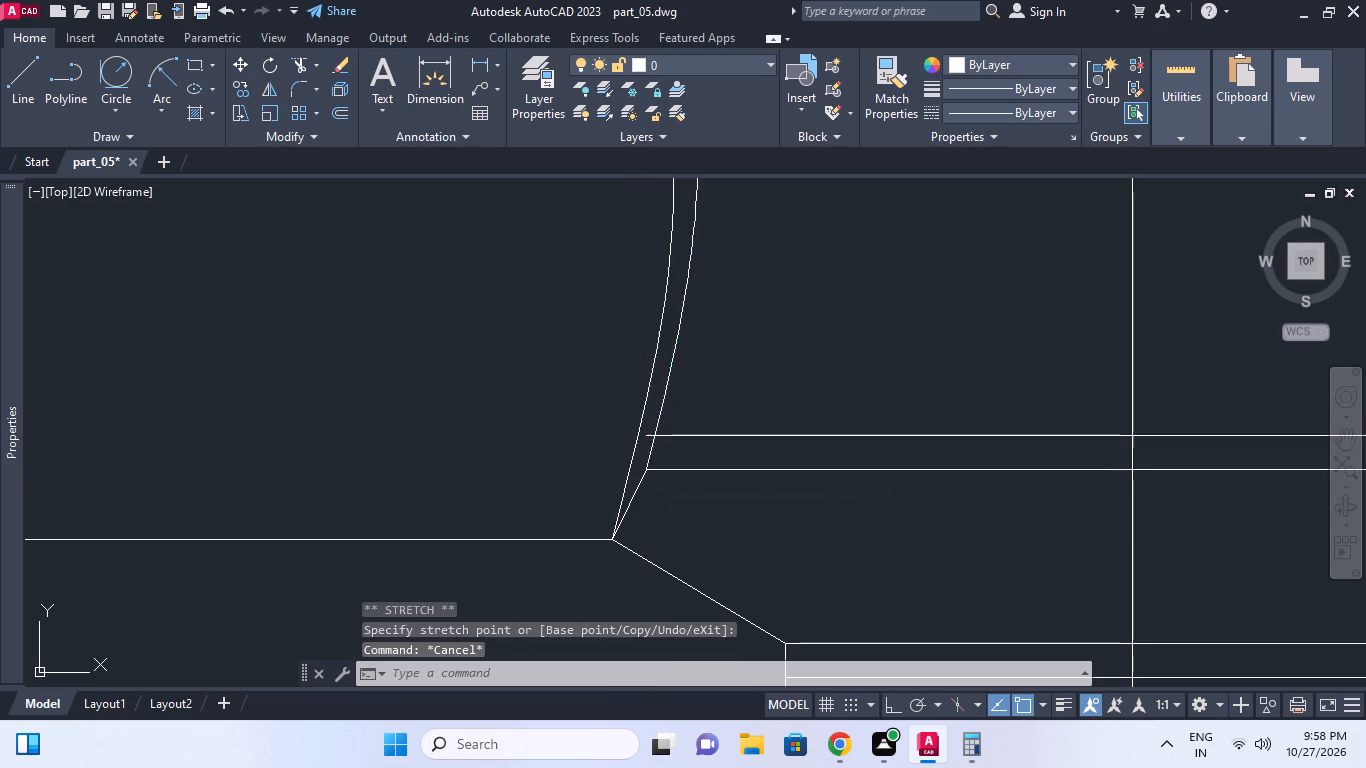
Trim the 1-unit offset of the bottom line where it extends left past the outer spline.
{"action": "key", "text": "e"}
{"action": "key", "text": "x"}
{"action": "key", "text": "Escape"}
{"action": "scroll", "coordinate": [655, 428], "scroll_direction": "up", "scroll_amount": 1}
{"action": "middle_click", "coordinate": [655, 428]}
{"action": "type", "text": "tr"}
{"action": "key", "text": "space"}
{"action": "left_click", "coordinate": [663, 413]}
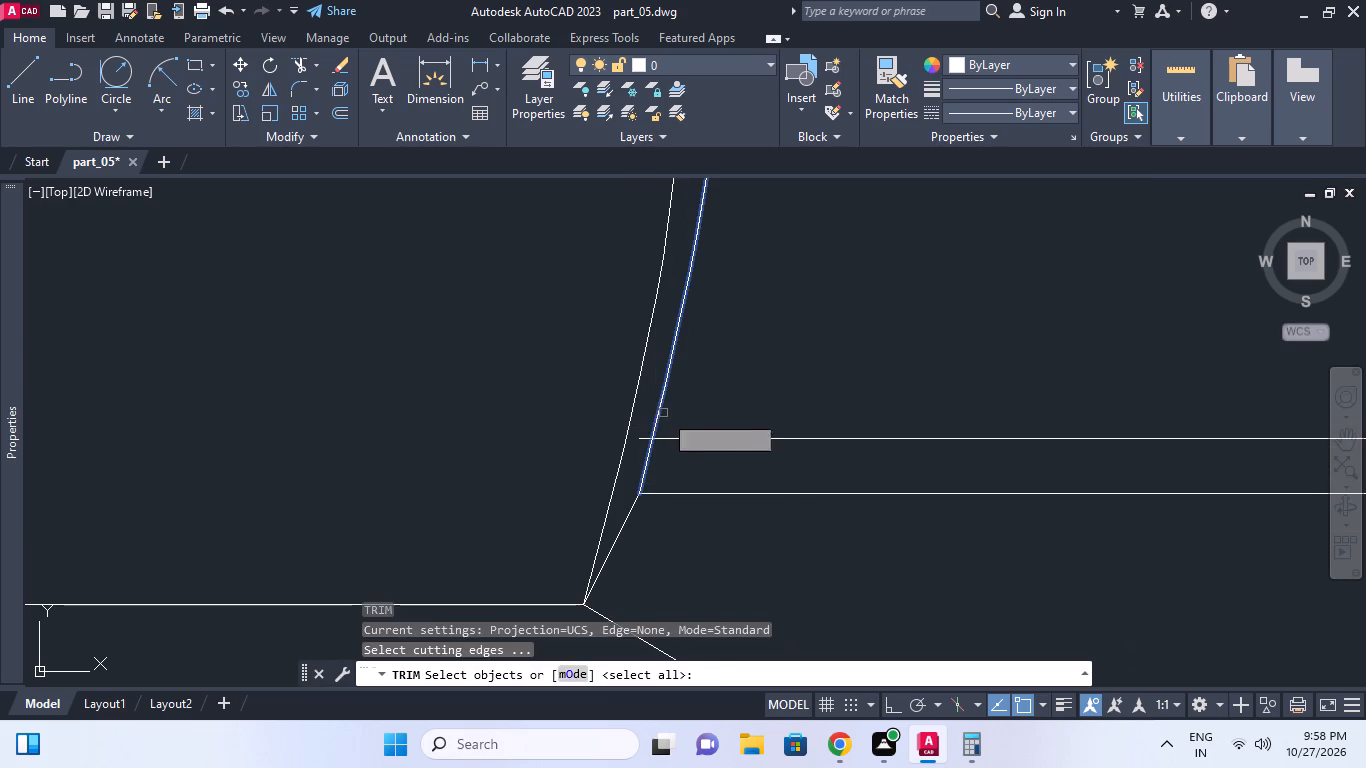
{"action": "key", "text": "space"}
{"action": "left_click", "coordinate": [641, 443]}
{"action": "key", "text": "Escape"}
{"action": "scroll", "coordinate": [651, 437], "scroll_direction": "up", "scroll_amount": 2}
{"action": "key", "text": "space"}
{"action": "left_click", "coordinate": [657, 424]}
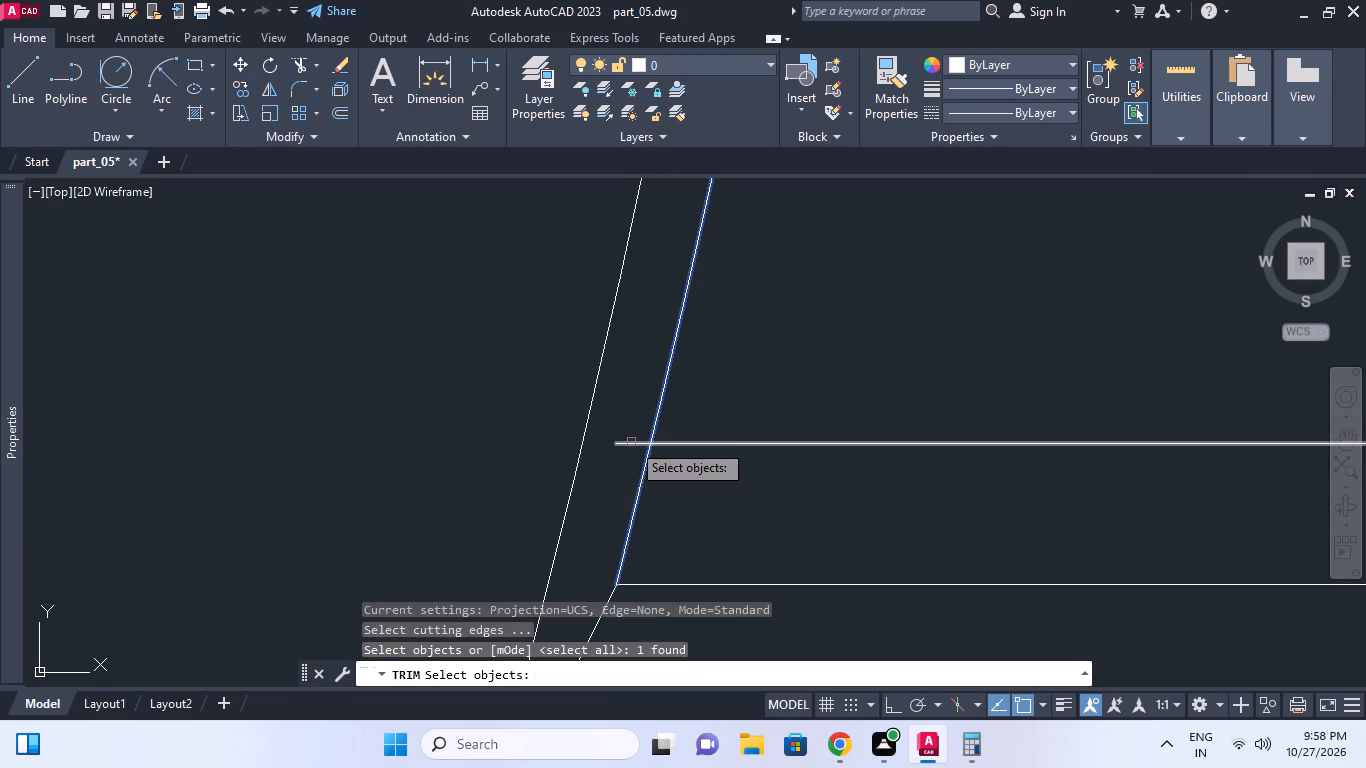
{"action": "left_click", "coordinate": [630, 443]}
{"action": "key", "text": "space"}
{"action": "left_click", "coordinate": [631, 448]}
{"action": "left_click", "coordinate": [628, 434]}
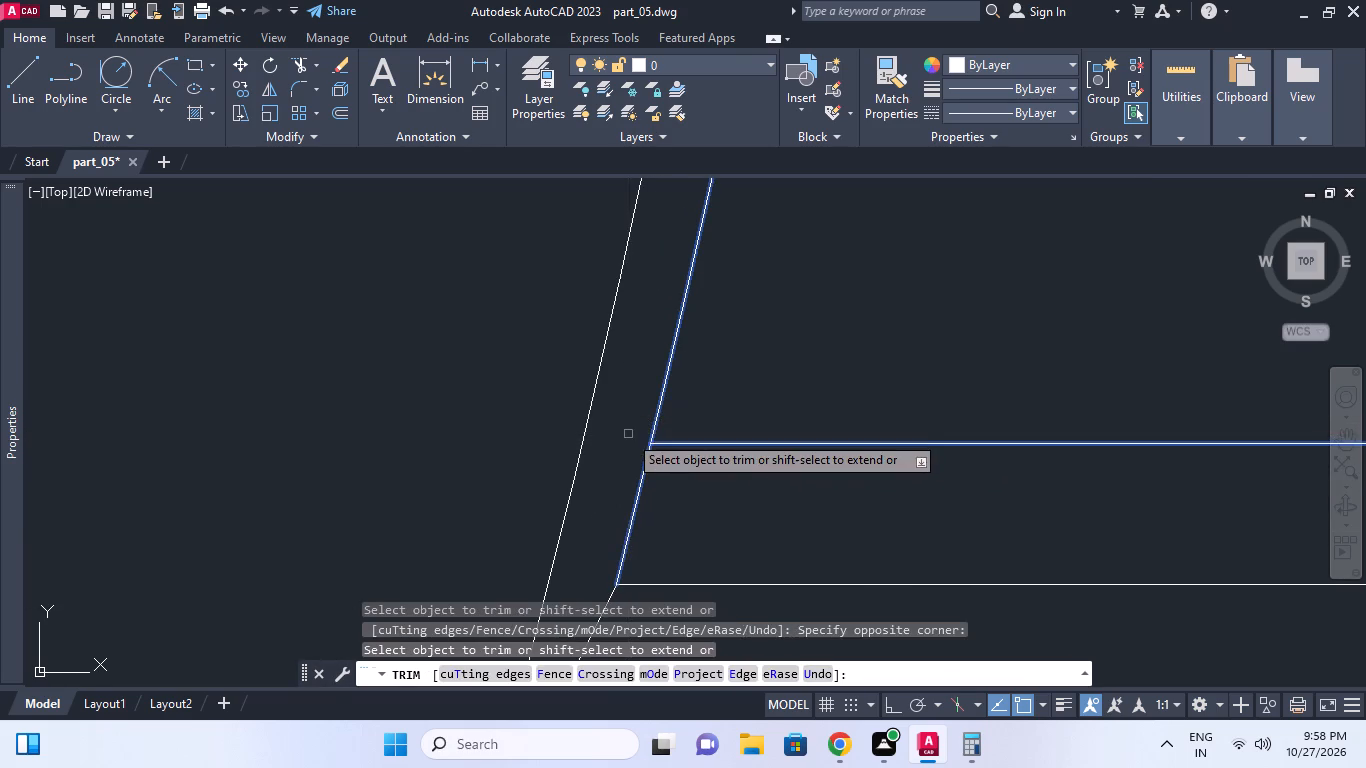
{"action": "scroll", "coordinate": [628, 434], "scroll_direction": "down", "scroll_amount": 6}
{"action": "key", "text": "Escape"}
{"action": "scroll", "coordinate": [746, 431], "scroll_direction": "down", "scroll_amount": 1}
{"action": "scroll", "coordinate": [717, 432], "scroll_direction": "up", "scroll_amount": 2}
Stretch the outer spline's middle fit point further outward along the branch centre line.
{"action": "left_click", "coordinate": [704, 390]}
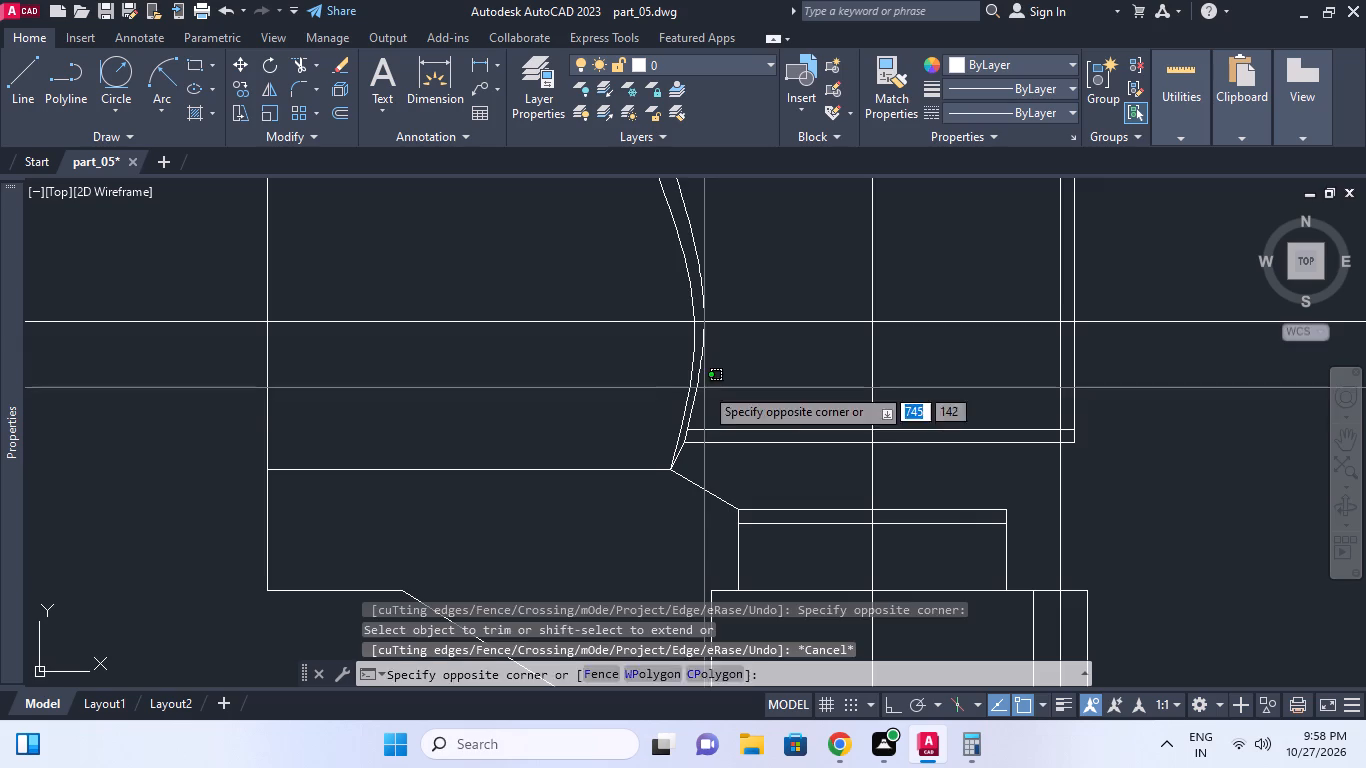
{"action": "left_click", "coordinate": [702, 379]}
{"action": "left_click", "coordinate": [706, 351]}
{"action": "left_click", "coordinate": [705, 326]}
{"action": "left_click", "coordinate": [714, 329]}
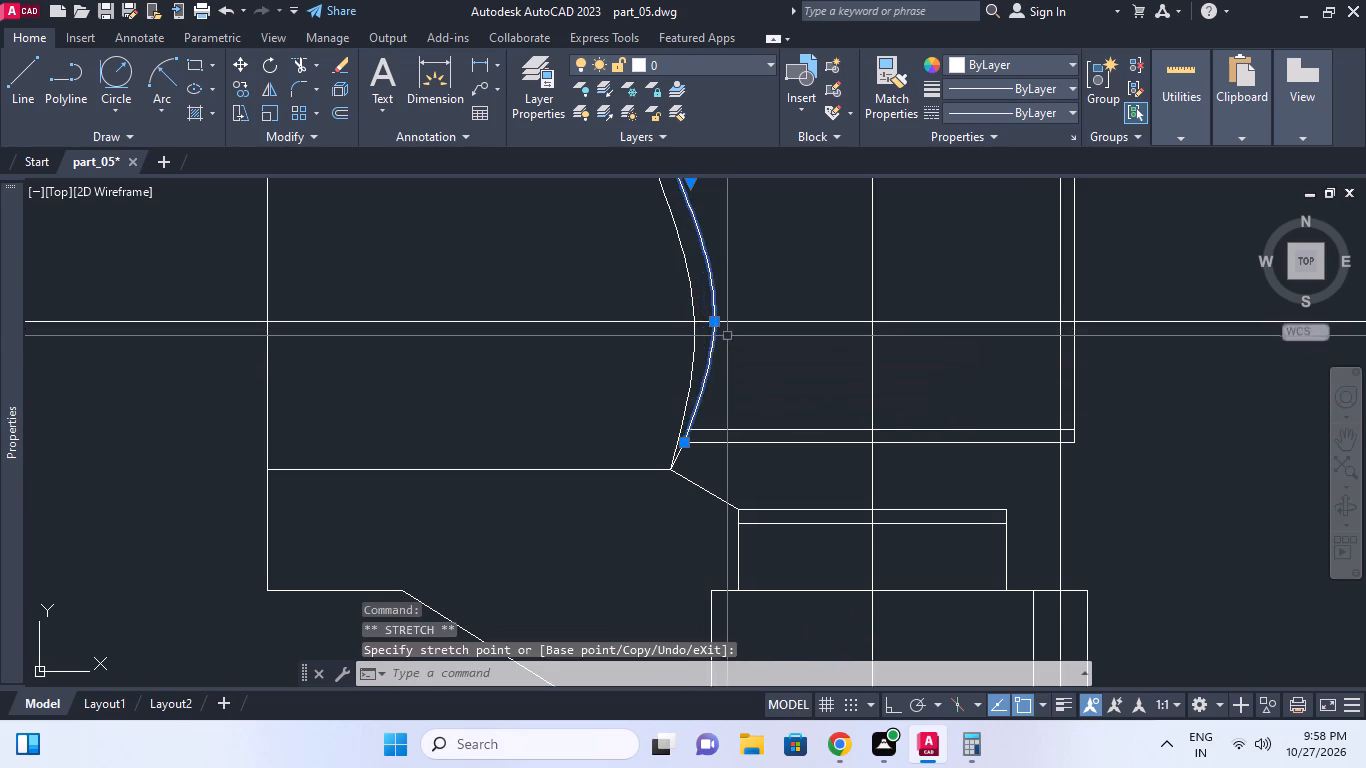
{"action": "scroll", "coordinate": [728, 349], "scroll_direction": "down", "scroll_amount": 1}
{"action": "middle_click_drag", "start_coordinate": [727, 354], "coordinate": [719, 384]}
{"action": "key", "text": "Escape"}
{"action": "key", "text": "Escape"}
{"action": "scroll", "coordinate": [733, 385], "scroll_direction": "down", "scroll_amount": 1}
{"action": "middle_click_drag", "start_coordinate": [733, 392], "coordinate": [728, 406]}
Adjust the inner spline's middle fit point slightly near the branch centre line.
{"action": "left_click", "coordinate": [706, 399]}
{"action": "scroll", "coordinate": [706, 399], "scroll_direction": "up", "scroll_amount": 2}
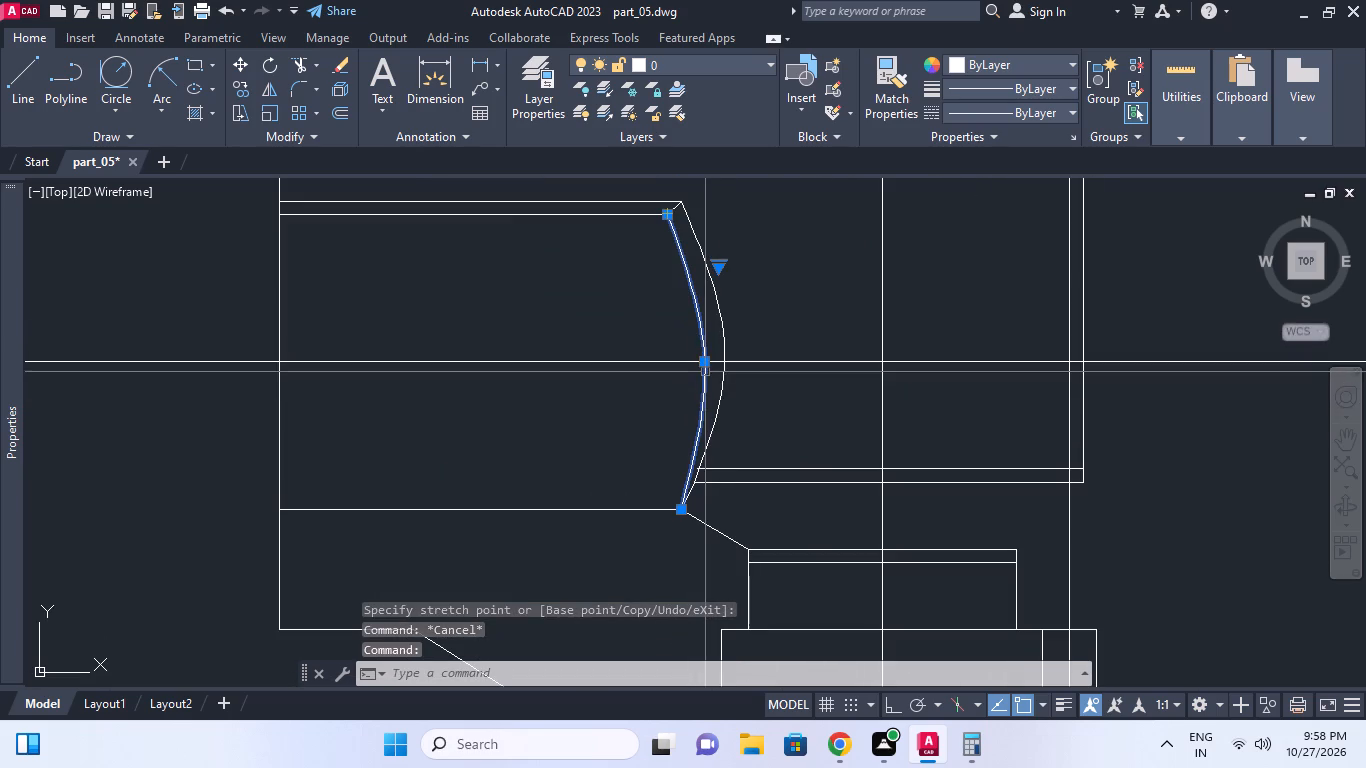
{"action": "left_click", "coordinate": [705, 367]}
{"action": "left_click", "coordinate": [698, 370]}
{"action": "key", "text": "Escape"}
{"action": "scroll", "coordinate": [722, 377], "scroll_direction": "down", "scroll_amount": 2}
{"action": "middle_click_drag", "start_coordinate": [721, 386], "coordinate": [719, 397]}
{"action": "key", "text": "Escape"}
{"action": "scroll", "coordinate": [719, 357], "scroll_direction": "up", "scroll_amount": 2}
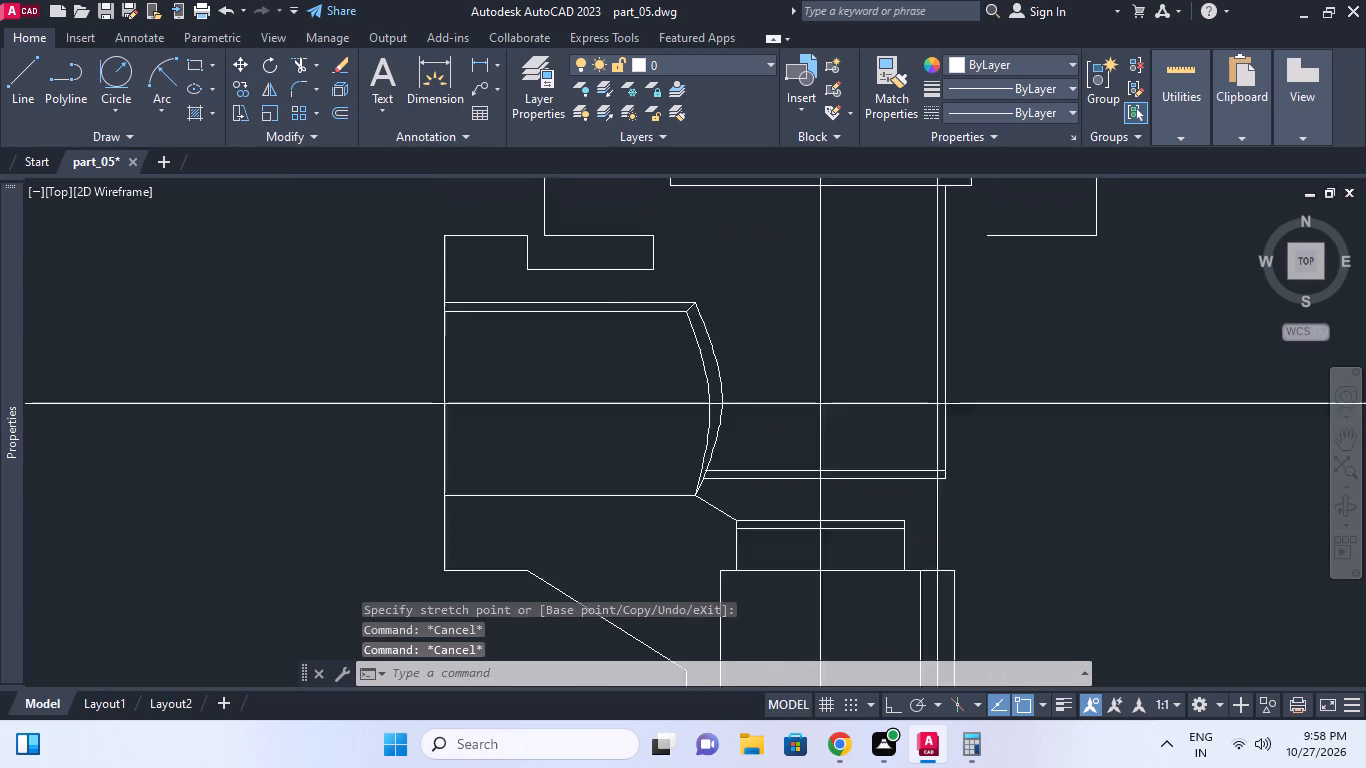
Fine-tune the outer spline's middle fit point, shifting it slightly inward toward the inner spline near the branch centre line.
{"action": "left_click", "coordinate": [717, 356]}
{"action": "left_click", "coordinate": [723, 382]}
{"action": "left_click", "coordinate": [726, 434]}
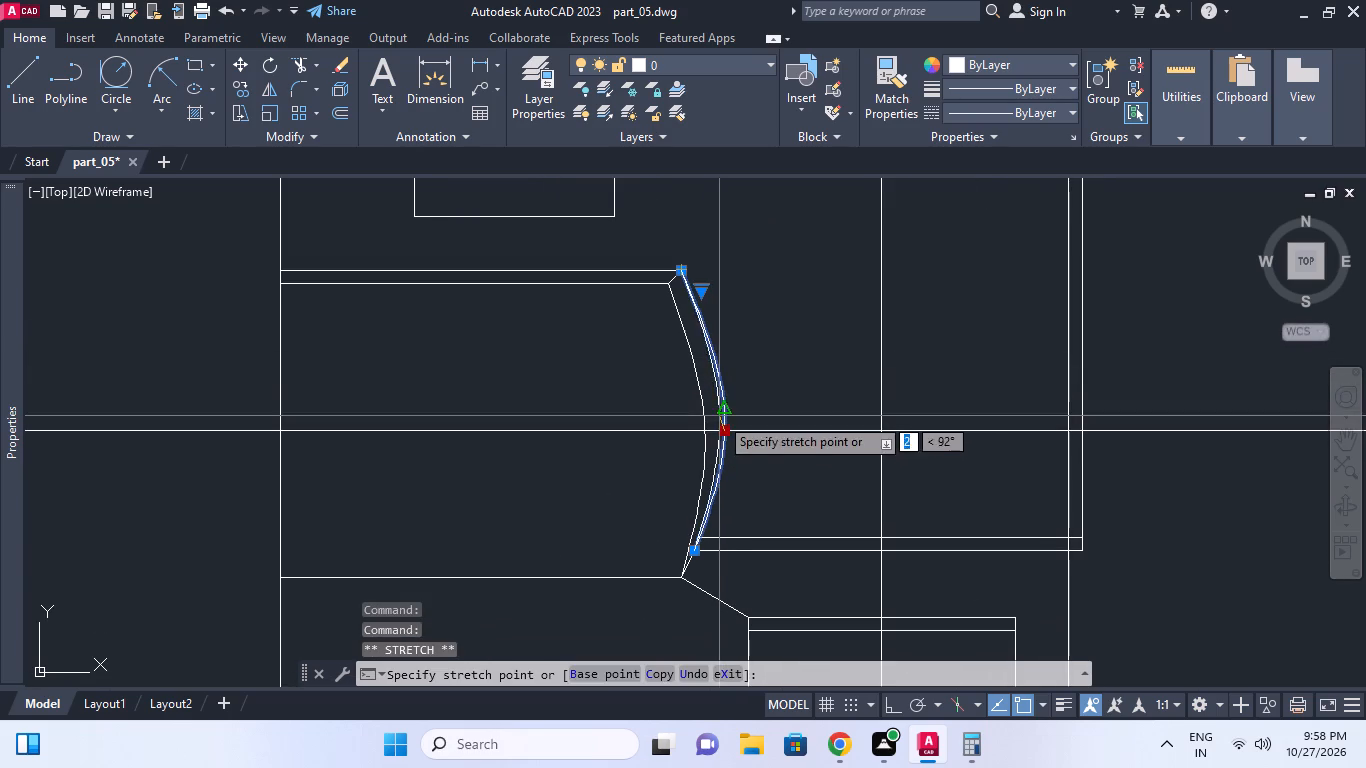
{"action": "left_click", "coordinate": [714, 409]}
{"action": "key", "text": "Escape"}
{"action": "scroll", "coordinate": [732, 399], "scroll_direction": "down", "scroll_amount": 1}
{"action": "middle_click", "coordinate": [732, 399]}
{"action": "left_click", "coordinate": [728, 392]}
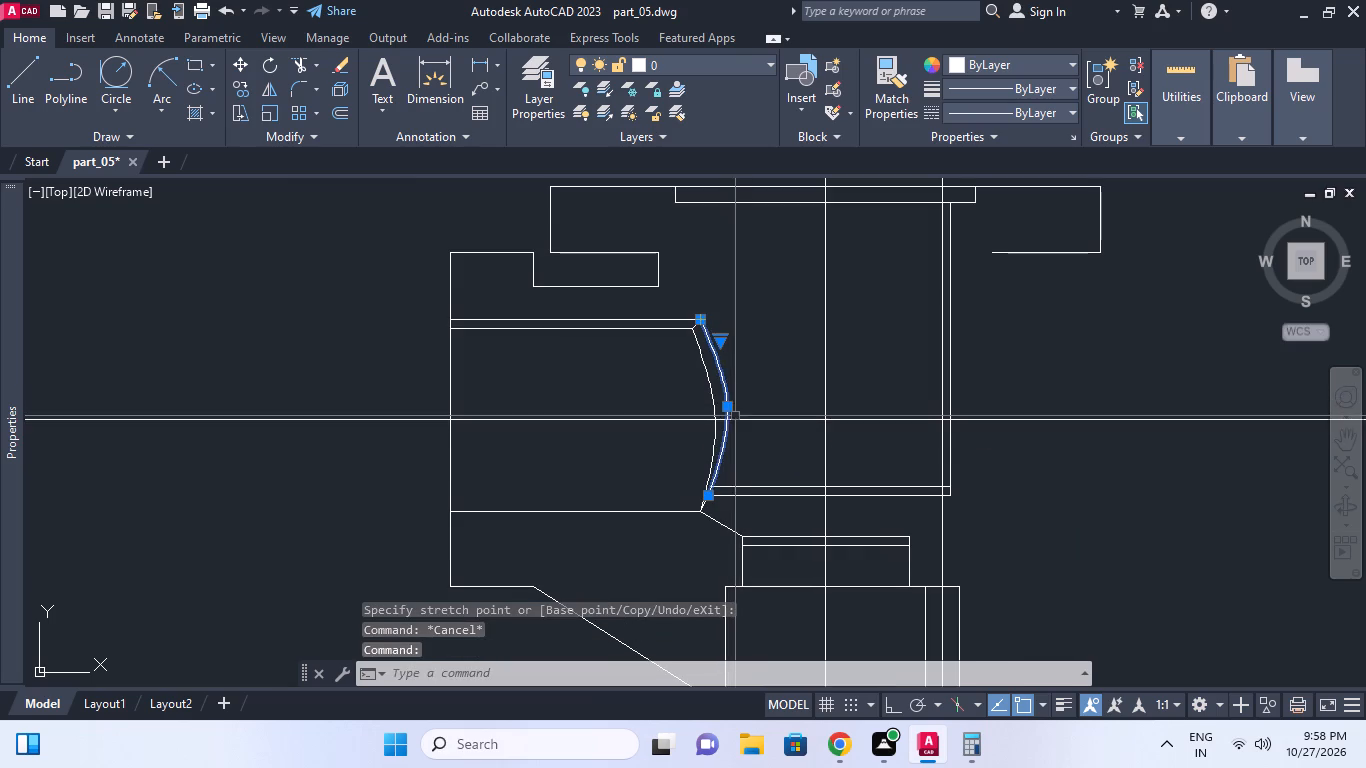
{"action": "left_click", "coordinate": [732, 413]}
{"action": "scroll", "coordinate": [728, 408], "scroll_direction": "up", "scroll_amount": 3}
{"action": "left_click", "coordinate": [726, 398]}
{"action": "left_click", "coordinate": [720, 402]}
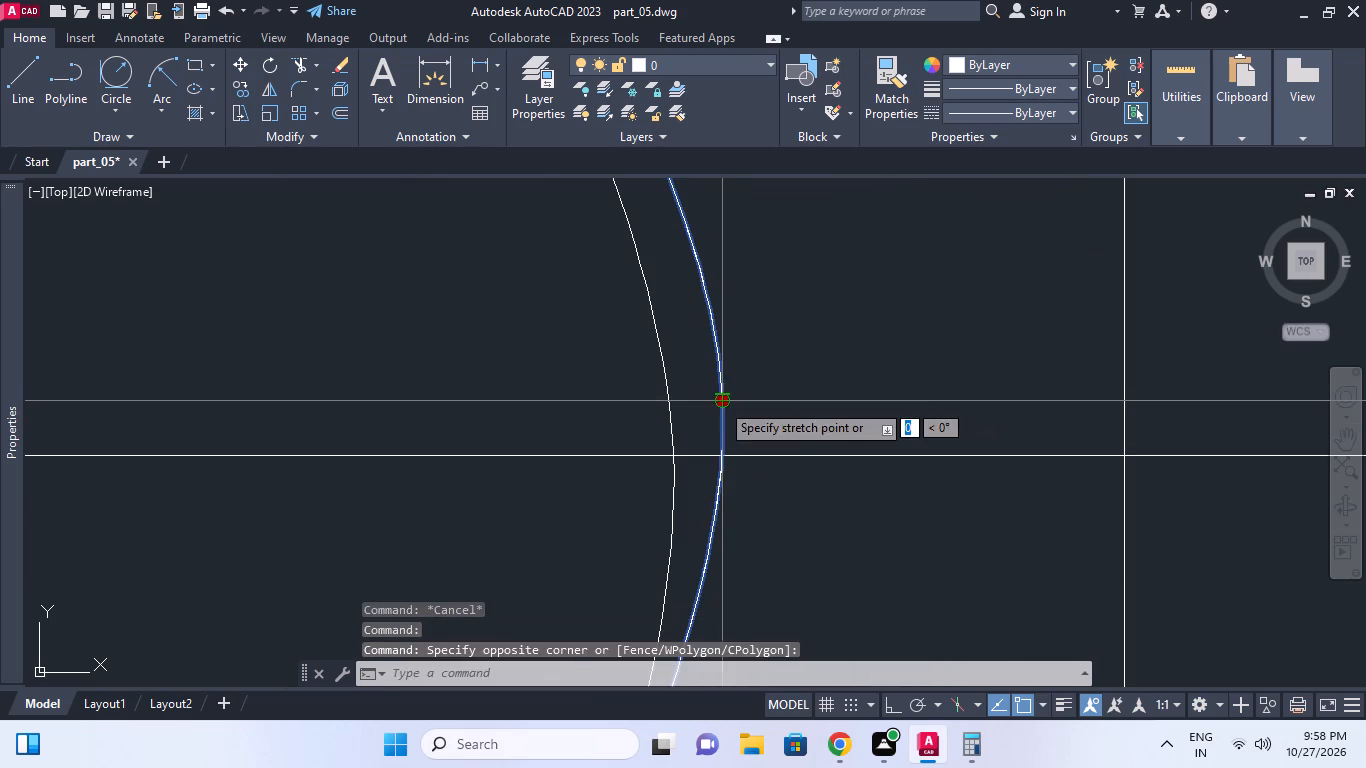
{"action": "left_click", "coordinate": [708, 399]}
{"action": "left_click", "coordinate": [723, 401]}
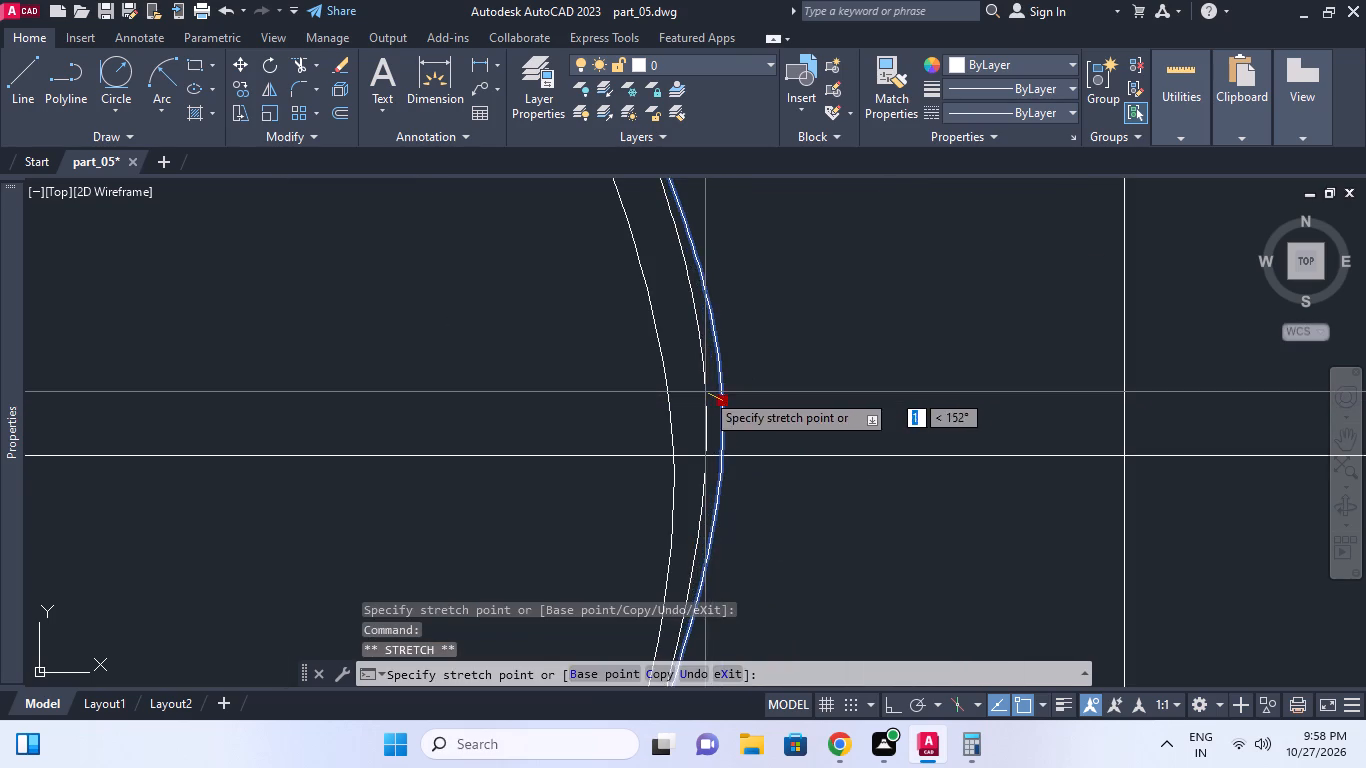
{"action": "left_click", "coordinate": [705, 392]}
{"action": "scroll", "coordinate": [711, 392], "scroll_direction": "down", "scroll_amount": 5}
{"action": "middle_click", "coordinate": [711, 395]}
{"action": "key", "text": "Escape"}
{"action": "middle_click", "coordinate": [738, 406]}
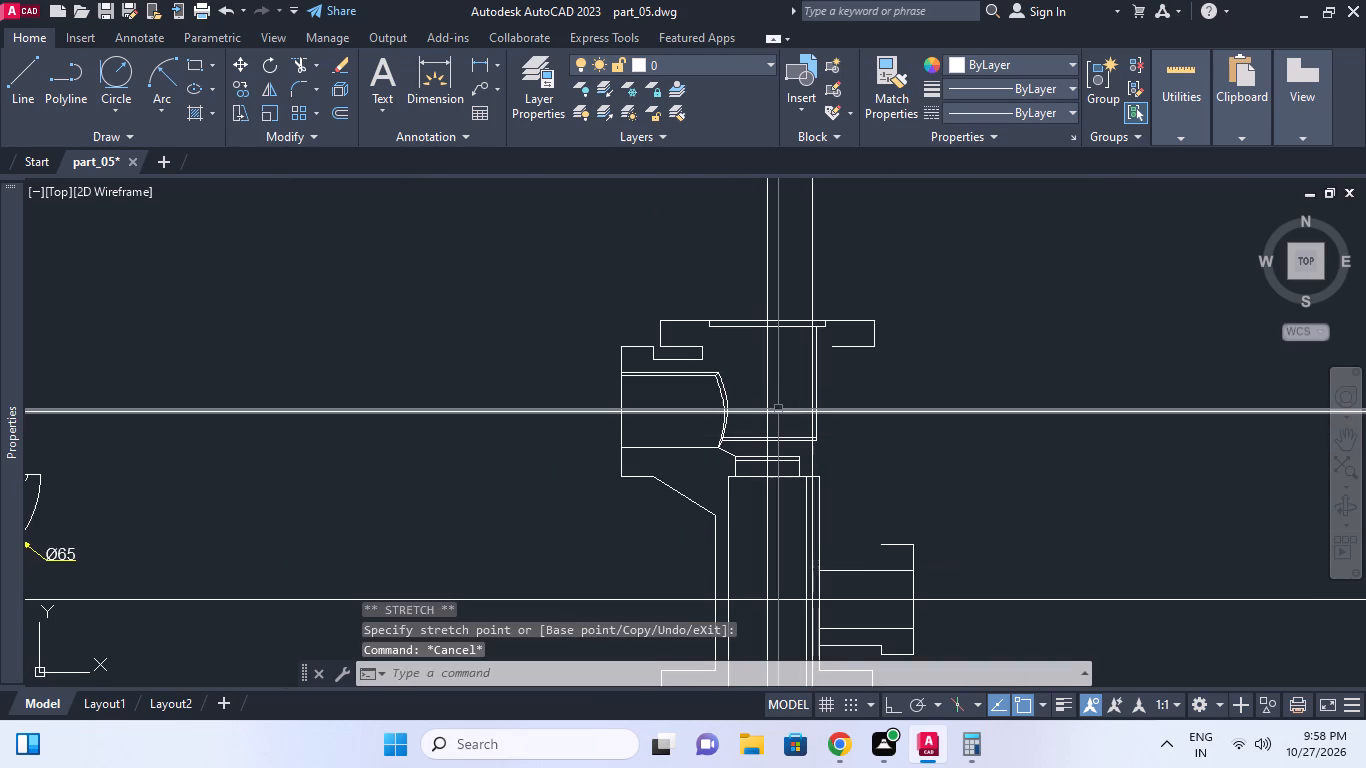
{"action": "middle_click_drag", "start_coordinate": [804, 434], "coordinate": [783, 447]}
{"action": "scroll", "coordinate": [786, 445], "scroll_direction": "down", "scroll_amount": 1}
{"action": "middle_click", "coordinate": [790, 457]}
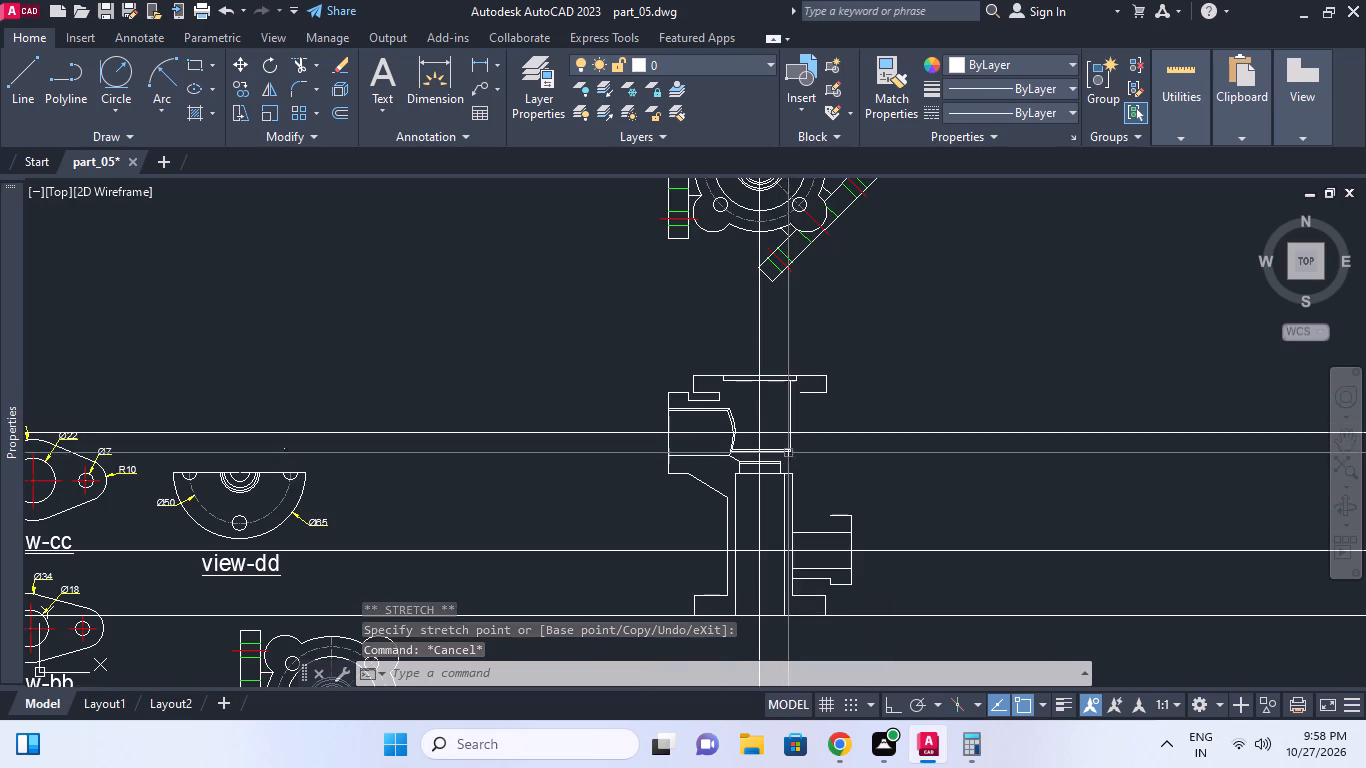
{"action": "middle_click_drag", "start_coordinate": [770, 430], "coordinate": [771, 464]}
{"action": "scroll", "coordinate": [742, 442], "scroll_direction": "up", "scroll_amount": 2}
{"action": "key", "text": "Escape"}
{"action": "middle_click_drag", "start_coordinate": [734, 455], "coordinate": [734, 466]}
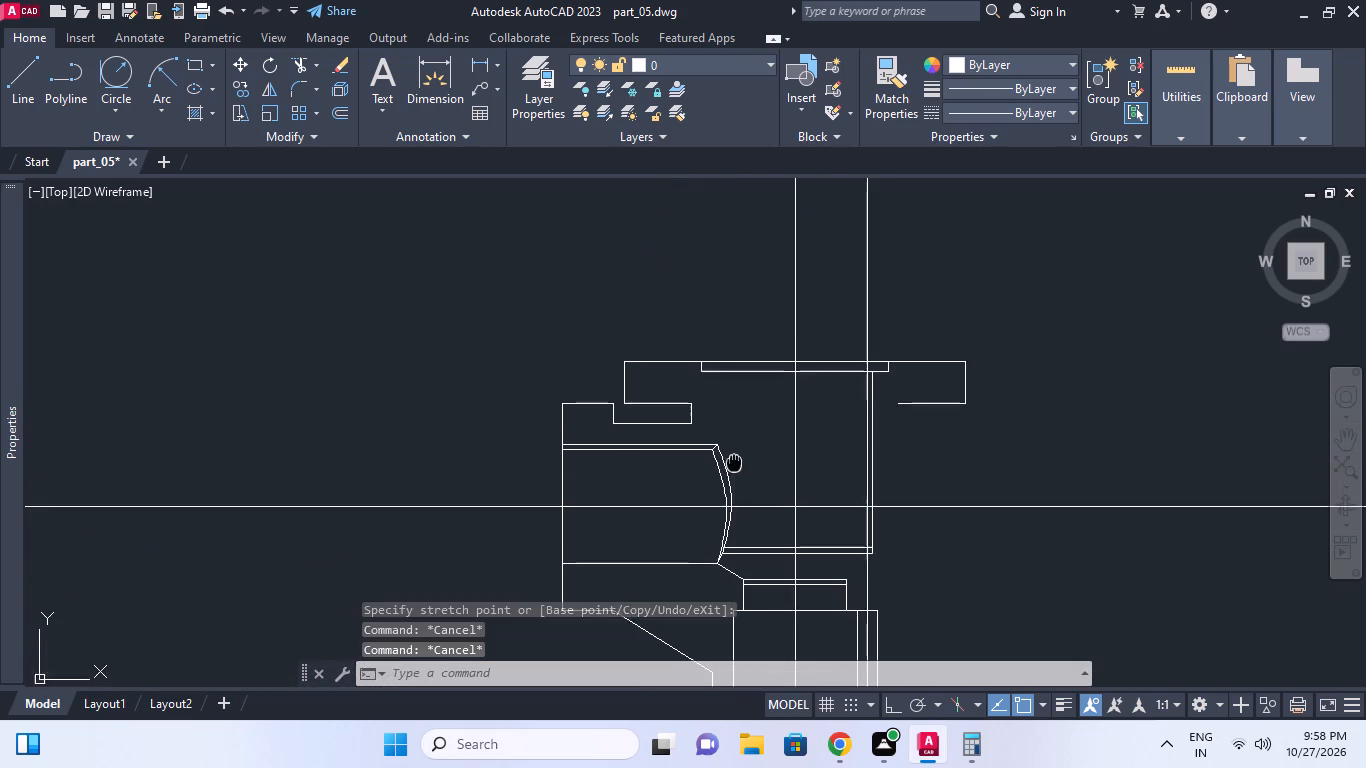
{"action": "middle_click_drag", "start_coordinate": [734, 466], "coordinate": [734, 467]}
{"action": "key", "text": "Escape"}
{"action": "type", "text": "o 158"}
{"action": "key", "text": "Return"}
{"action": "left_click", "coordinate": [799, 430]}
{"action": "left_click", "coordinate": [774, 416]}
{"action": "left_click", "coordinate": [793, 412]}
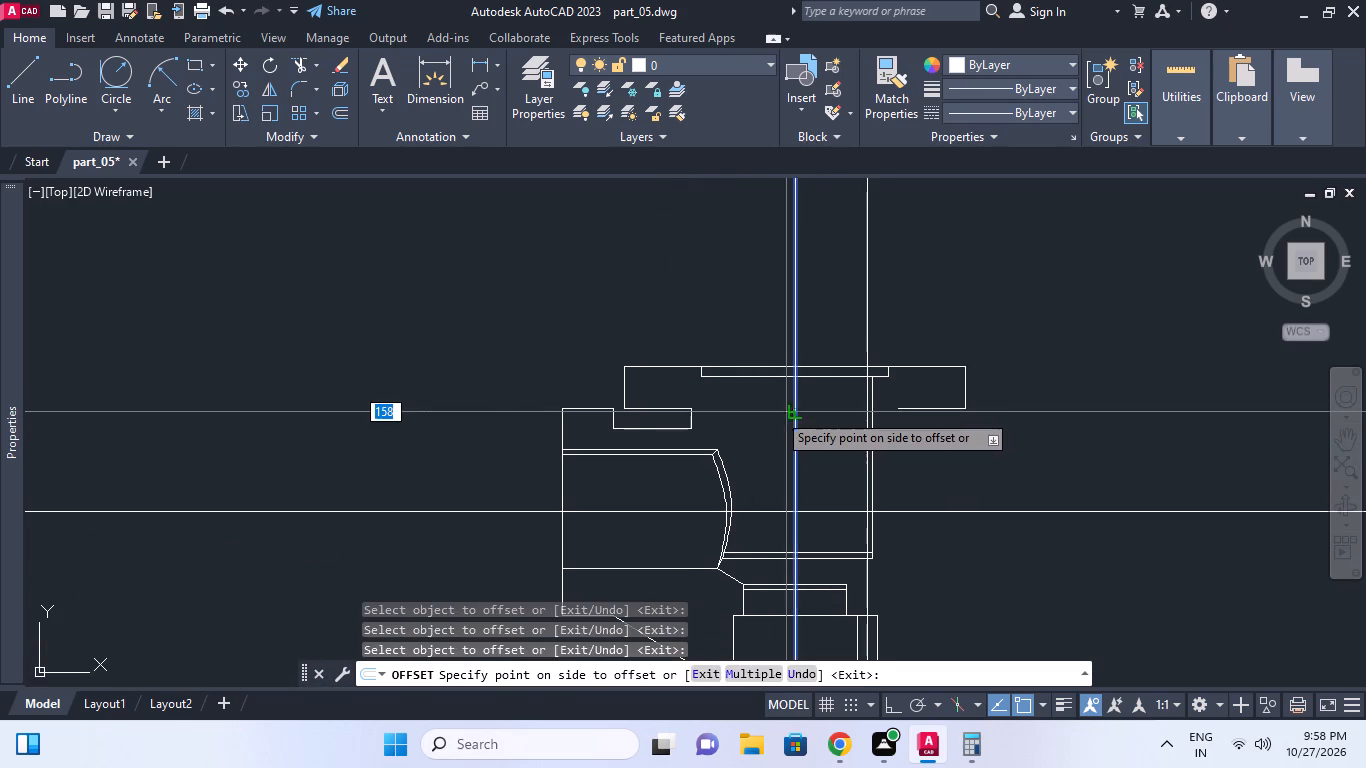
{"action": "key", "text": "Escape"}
Offset the front view's vertical centre line 15 units to the left.
{"action": "type", "text": "o 15"}
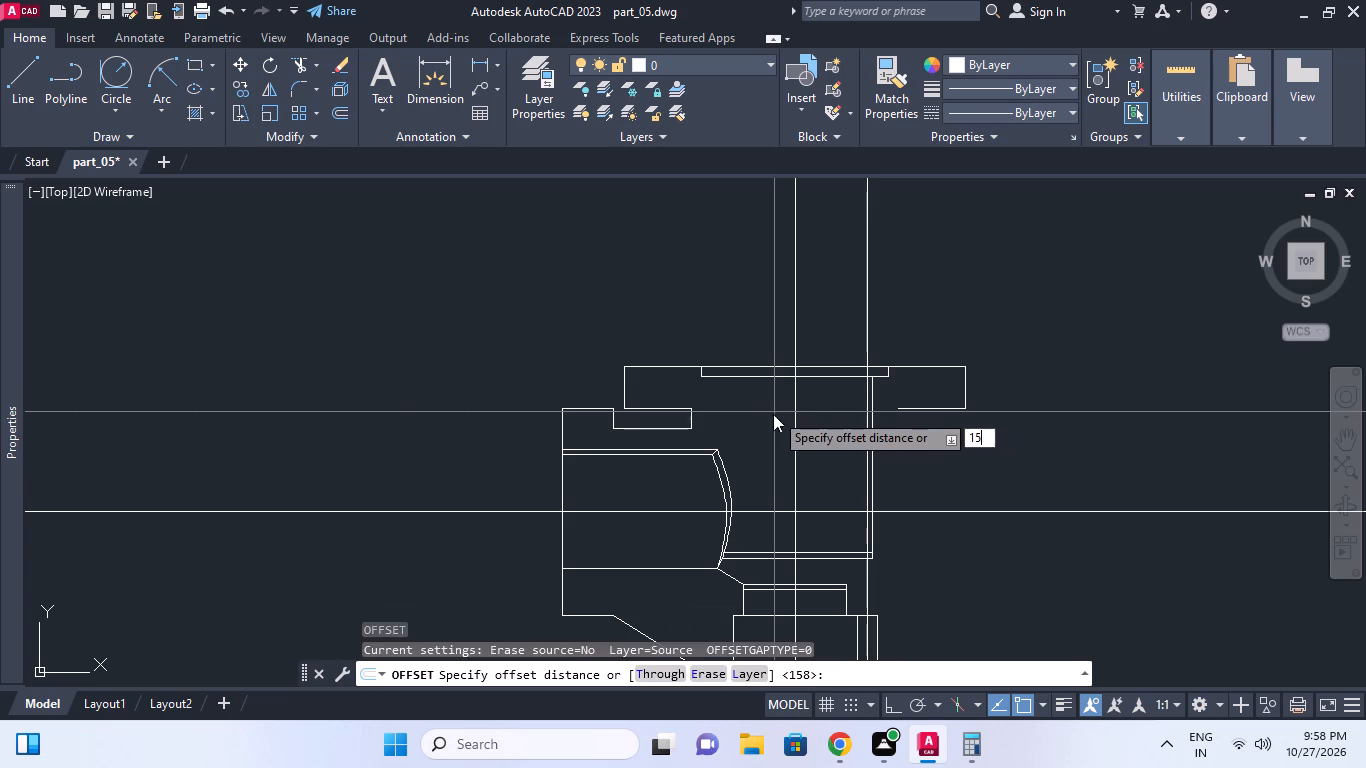
{"action": "key", "text": "Return"}
{"action": "left_click", "coordinate": [798, 410]}
{"action": "left_click", "coordinate": [786, 409]}
{"action": "key", "text": "Escape"}
Trim the 15-unit offset line below the branch bore's upper chamfered corner, using the chamfer and outer spline as cutting edges.
{"action": "middle_click", "coordinate": [747, 442]}
{"action": "scroll", "coordinate": [747, 442], "scroll_direction": "up", "scroll_amount": 3}
{"action": "middle_click_drag", "start_coordinate": [726, 465], "coordinate": [777, 445]}
{"action": "middle_click_drag", "start_coordinate": [794, 428], "coordinate": [804, 424]}
{"action": "key", "text": "t"}
{"action": "key", "text": "r"}
{"action": "key", "text": "space"}
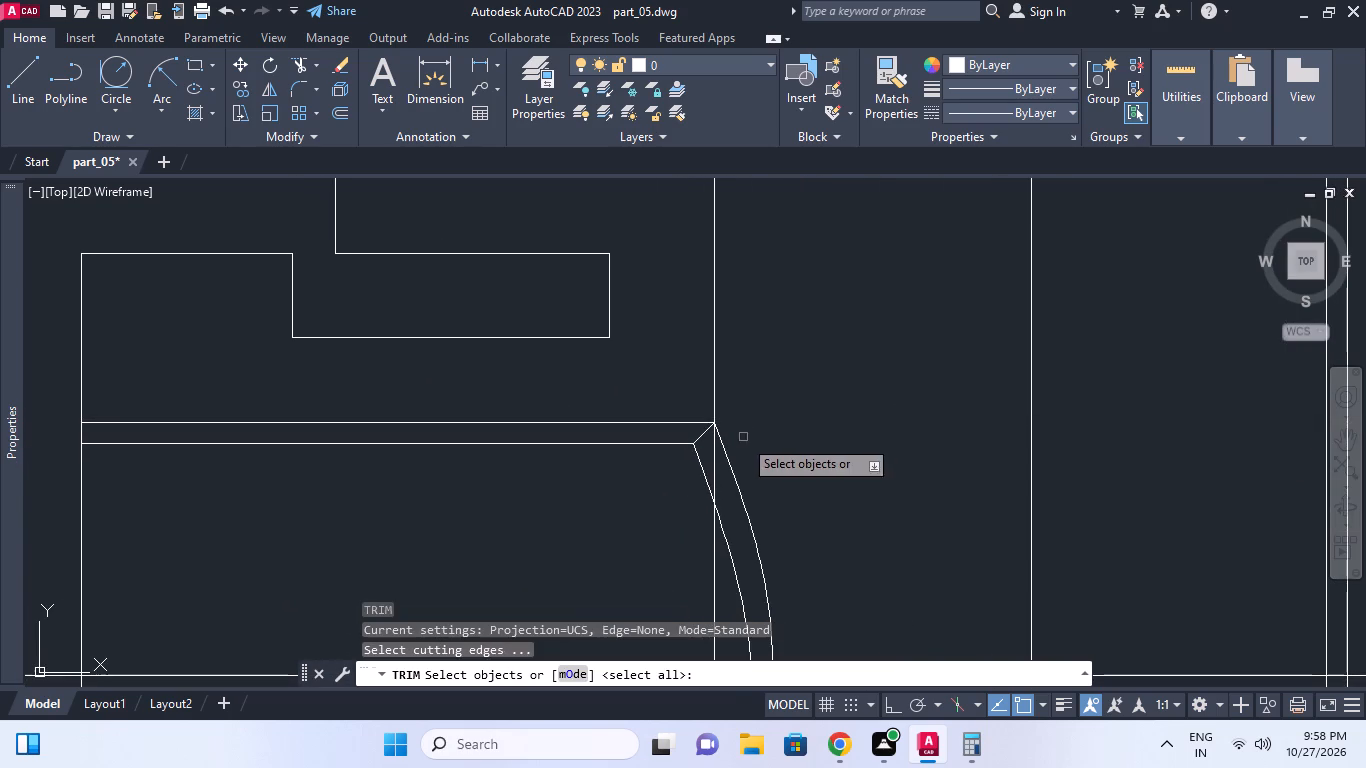
{"action": "left_click", "coordinate": [702, 432]}
{"action": "left_click", "coordinate": [721, 434]}
{"action": "key", "text": "space"}
{"action": "left_click", "coordinate": [711, 444]}
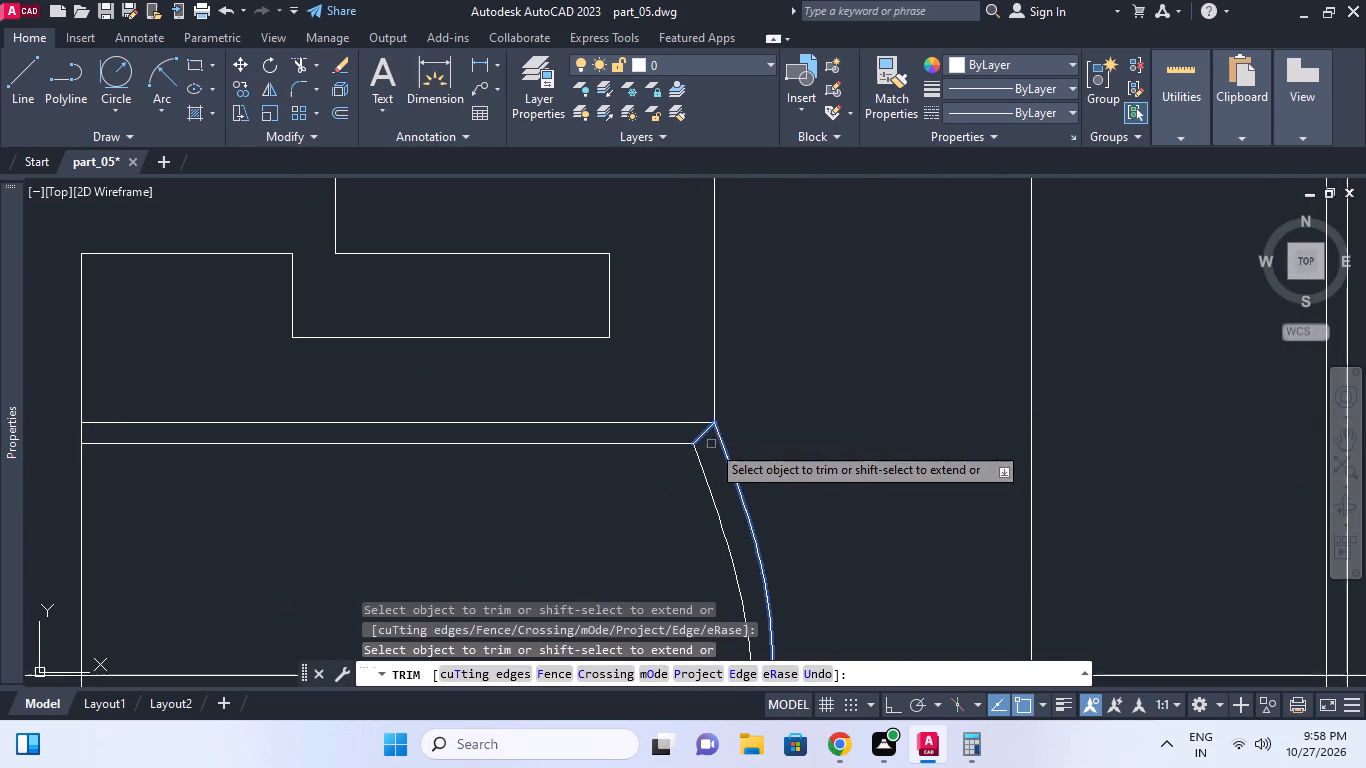
{"action": "scroll", "coordinate": [731, 430], "scroll_direction": "down", "scroll_amount": 3}
{"action": "key", "text": "Escape"}
Trim the 15-unit offset line where it crosses the shallow recess in the top flange.
{"action": "scroll", "coordinate": [777, 435], "scroll_direction": "down", "scroll_amount": 1}
{"action": "key", "text": "Escape"}
{"action": "scroll", "coordinate": [752, 388], "scroll_direction": "up", "scroll_amount": 2}
{"action": "type", "text": "tr"}
{"action": "key", "text": "space"}
{"action": "left_click", "coordinate": [746, 385]}
{"action": "key", "text": "space"}
{"action": "left_click", "coordinate": [729, 374]}
{"action": "left_click", "coordinate": [736, 373]}
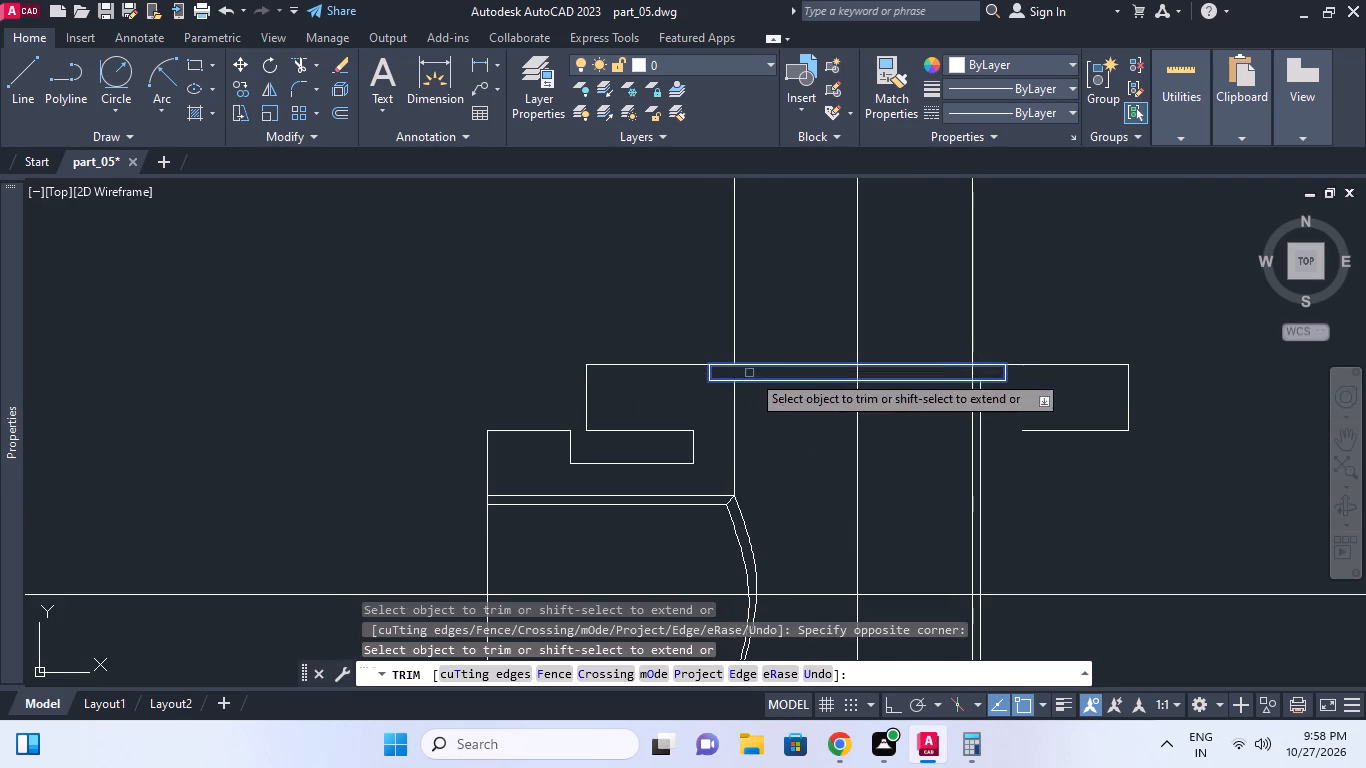
{"action": "key", "text": "Escape"}
Erase the leftover piece of the 15-unit offset line above the top flange.
{"action": "scroll", "coordinate": [752, 373], "scroll_direction": "down", "scroll_amount": 1}
{"action": "key", "text": "Escape"}
{"action": "left_click", "coordinate": [759, 354]}
{"action": "left_click", "coordinate": [728, 303]}
{"action": "key", "text": "e"}
{"action": "key", "text": "space"}
{"action": "scroll", "coordinate": [807, 326], "scroll_direction": "down", "scroll_amount": 1}
{"action": "middle_click", "coordinate": [807, 326]}
{"action": "key", "text": "Escape"}
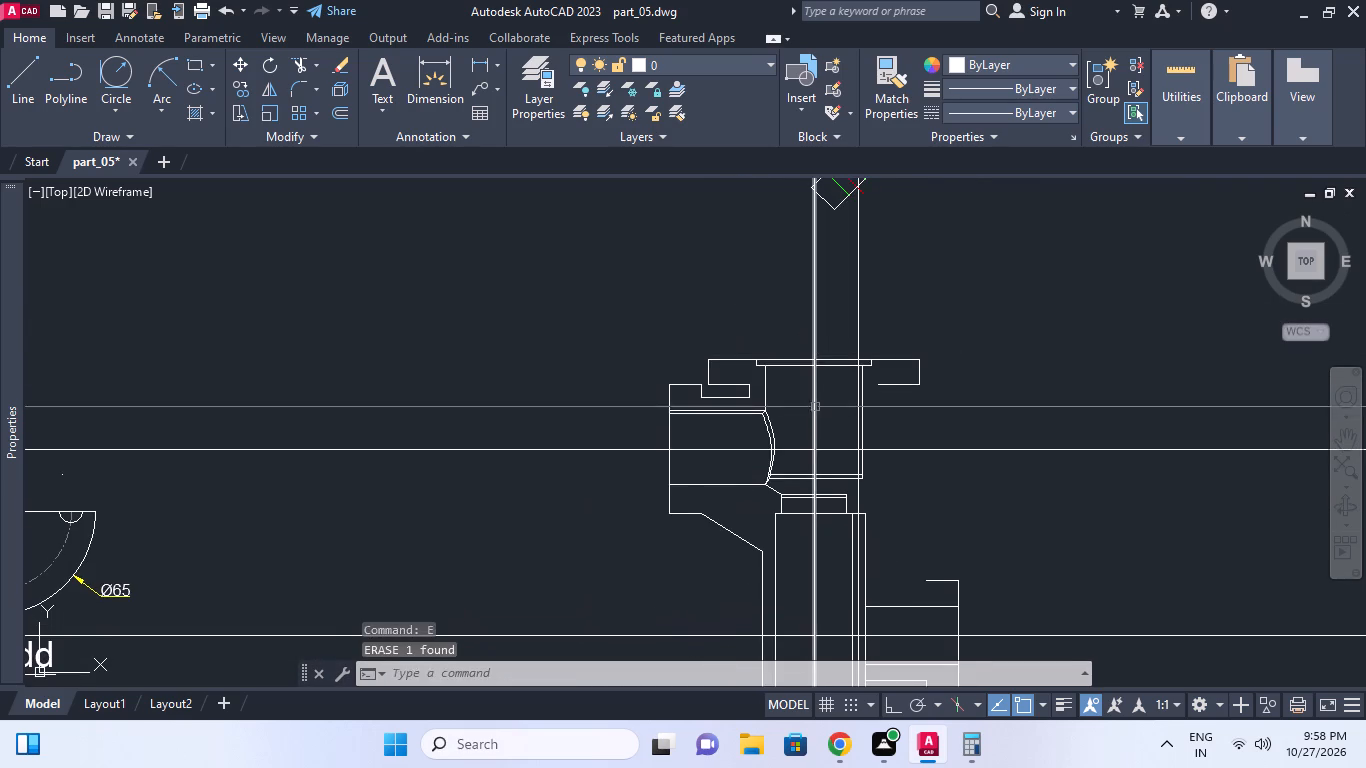
Erase the horizontal construction line running through the left branch.
{"action": "middle_click_drag", "start_coordinate": [812, 401], "coordinate": [794, 342]}
{"action": "scroll", "coordinate": [794, 346], "scroll_direction": "down", "scroll_amount": 1}
{"action": "middle_click_drag", "start_coordinate": [854, 412], "coordinate": [844, 417]}
{"action": "scroll", "coordinate": [827, 452], "scroll_direction": "down", "scroll_amount": 1}
{"action": "middle_click_drag", "start_coordinate": [822, 445], "coordinate": [822, 421]}
{"action": "left_click", "coordinate": [703, 408]}
{"action": "left_click", "coordinate": [663, 365]}
{"action": "key", "text": "e"}
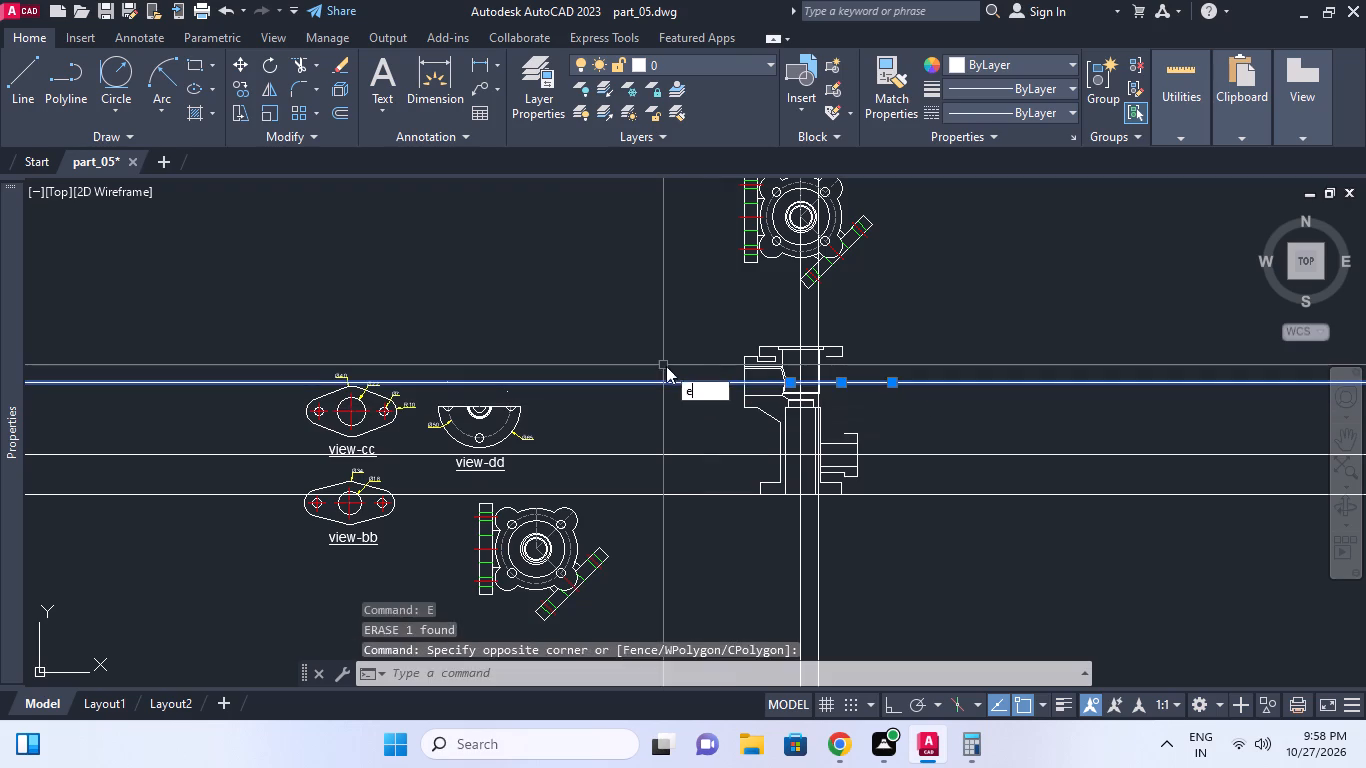
{"action": "key", "text": "space"}
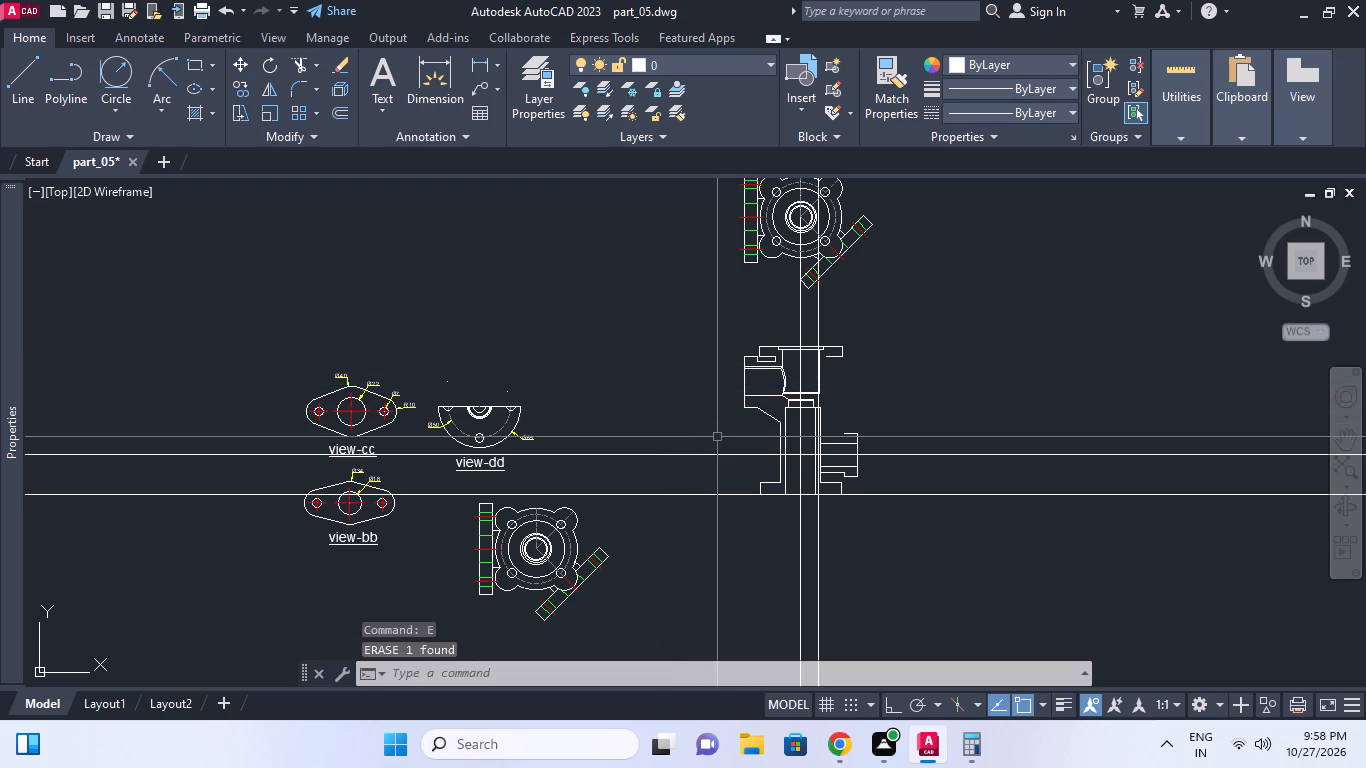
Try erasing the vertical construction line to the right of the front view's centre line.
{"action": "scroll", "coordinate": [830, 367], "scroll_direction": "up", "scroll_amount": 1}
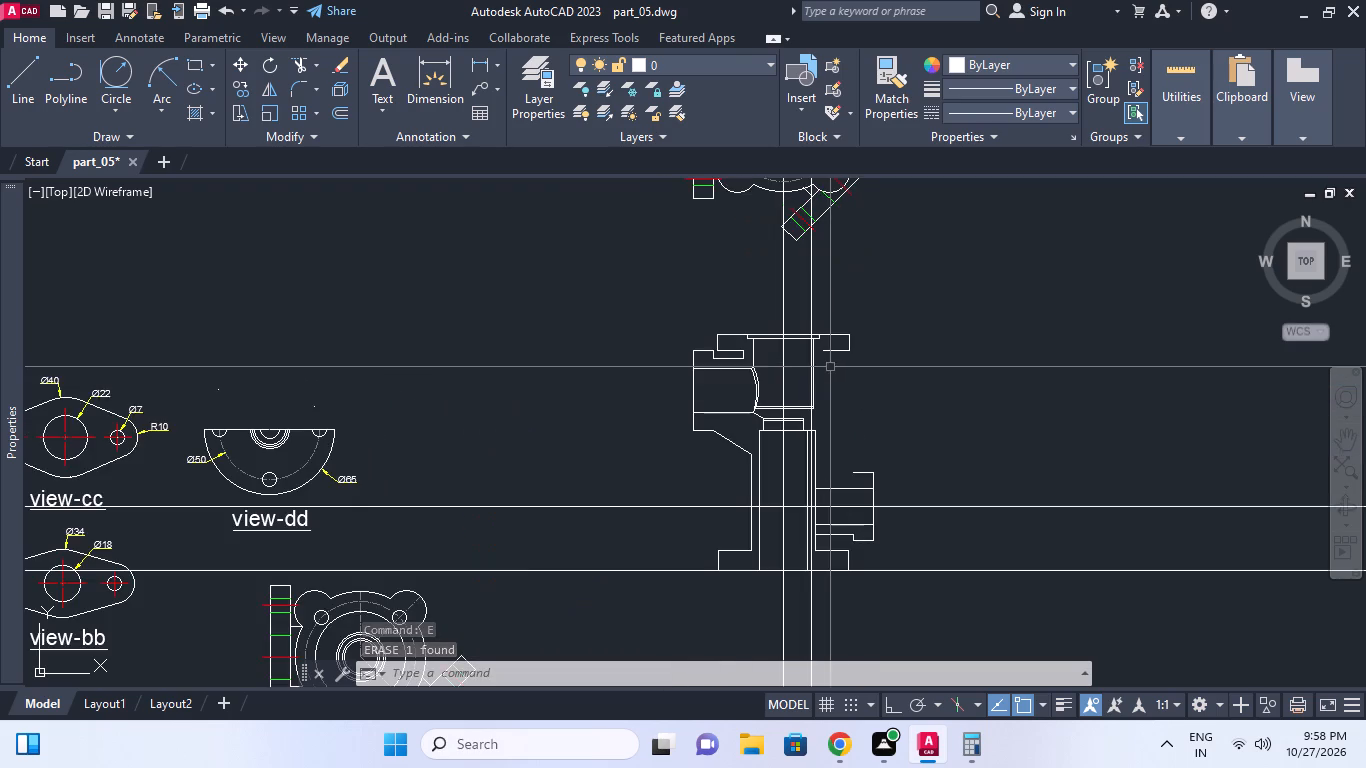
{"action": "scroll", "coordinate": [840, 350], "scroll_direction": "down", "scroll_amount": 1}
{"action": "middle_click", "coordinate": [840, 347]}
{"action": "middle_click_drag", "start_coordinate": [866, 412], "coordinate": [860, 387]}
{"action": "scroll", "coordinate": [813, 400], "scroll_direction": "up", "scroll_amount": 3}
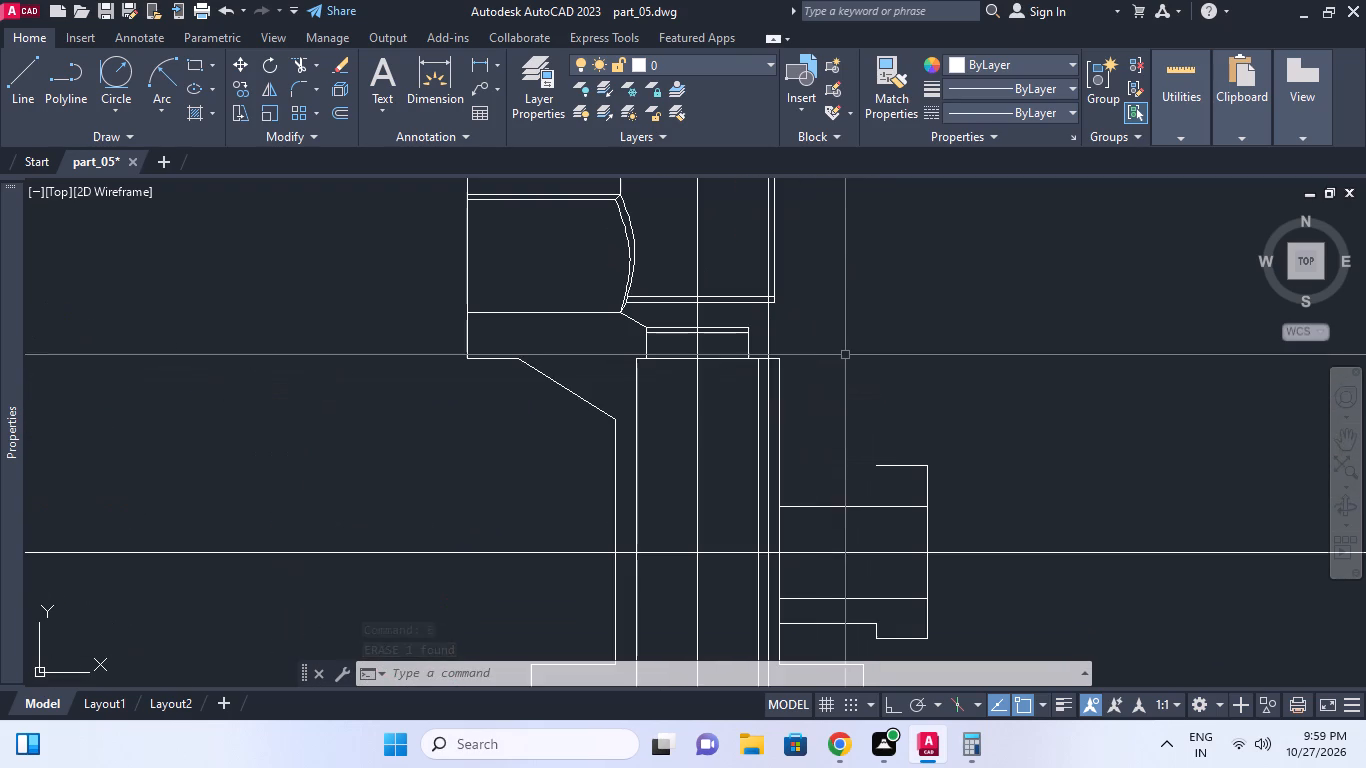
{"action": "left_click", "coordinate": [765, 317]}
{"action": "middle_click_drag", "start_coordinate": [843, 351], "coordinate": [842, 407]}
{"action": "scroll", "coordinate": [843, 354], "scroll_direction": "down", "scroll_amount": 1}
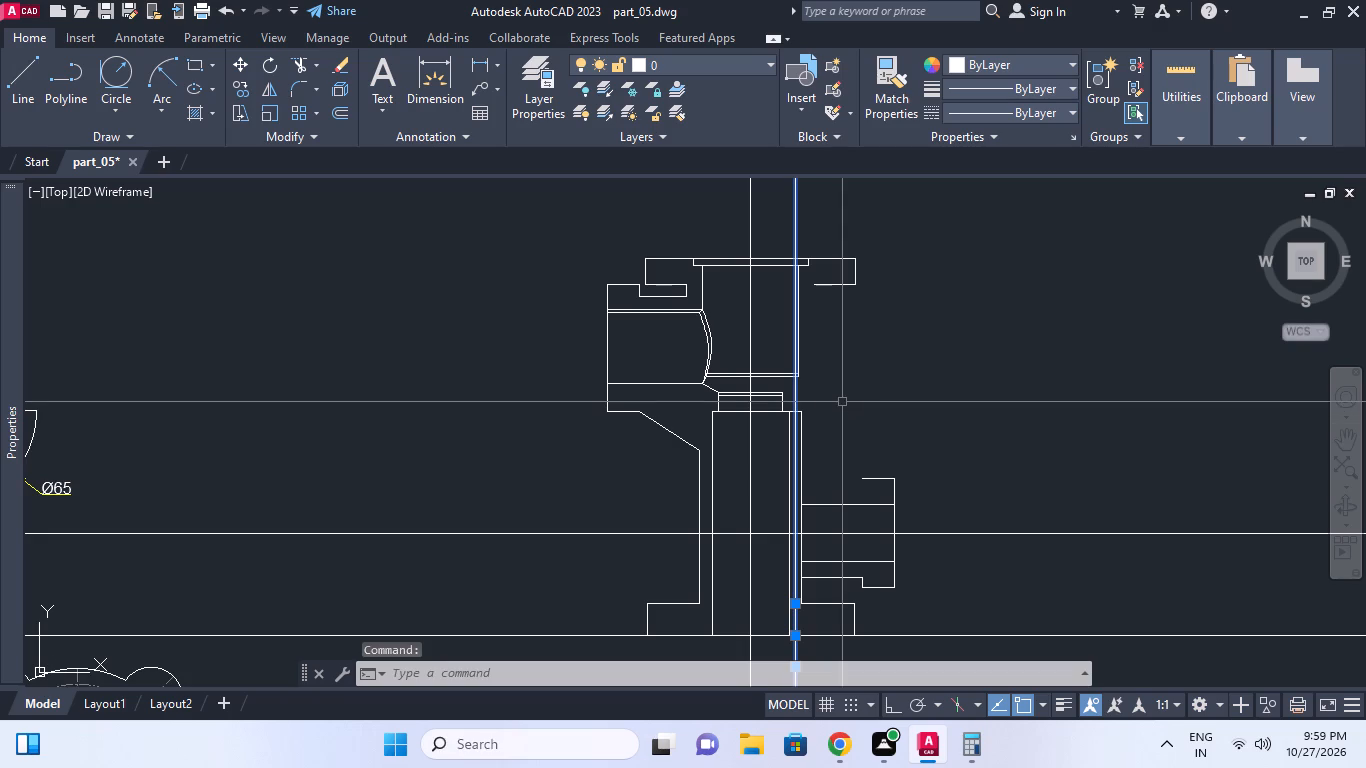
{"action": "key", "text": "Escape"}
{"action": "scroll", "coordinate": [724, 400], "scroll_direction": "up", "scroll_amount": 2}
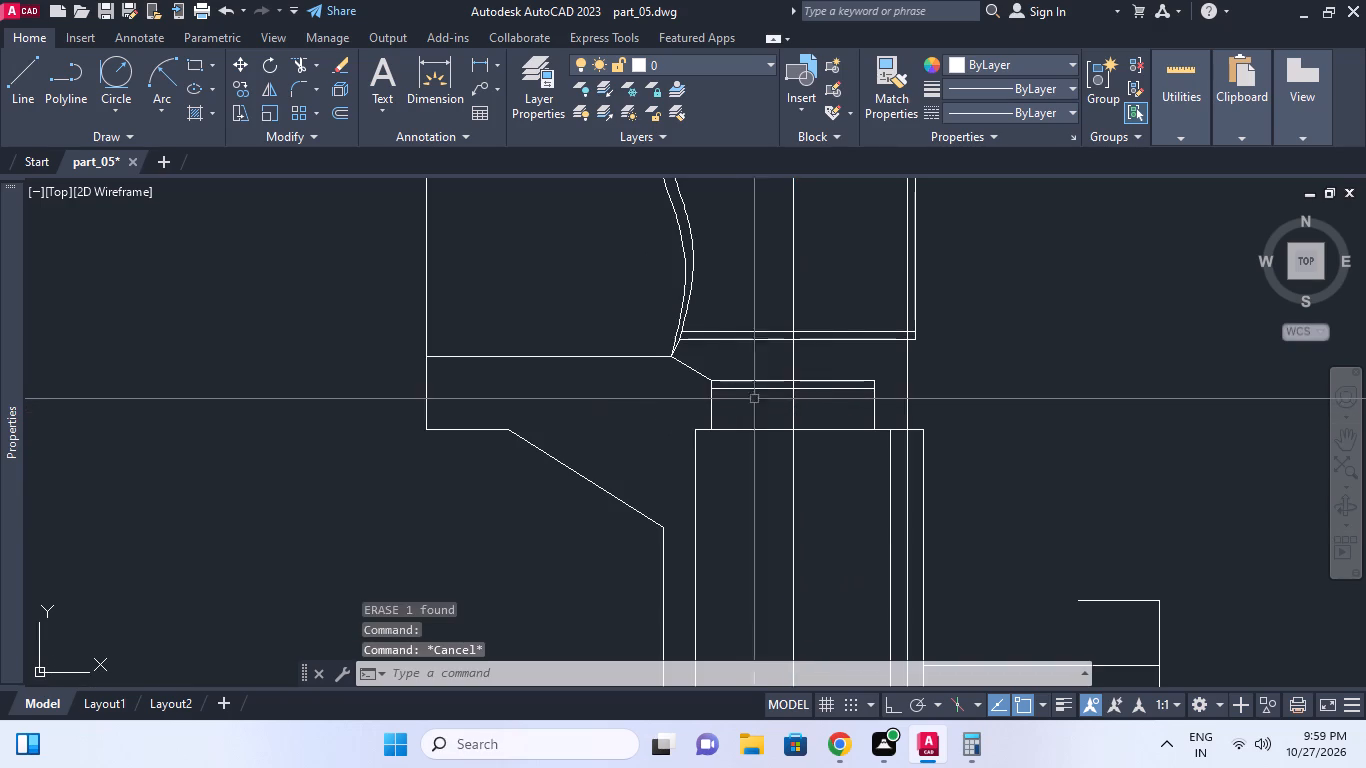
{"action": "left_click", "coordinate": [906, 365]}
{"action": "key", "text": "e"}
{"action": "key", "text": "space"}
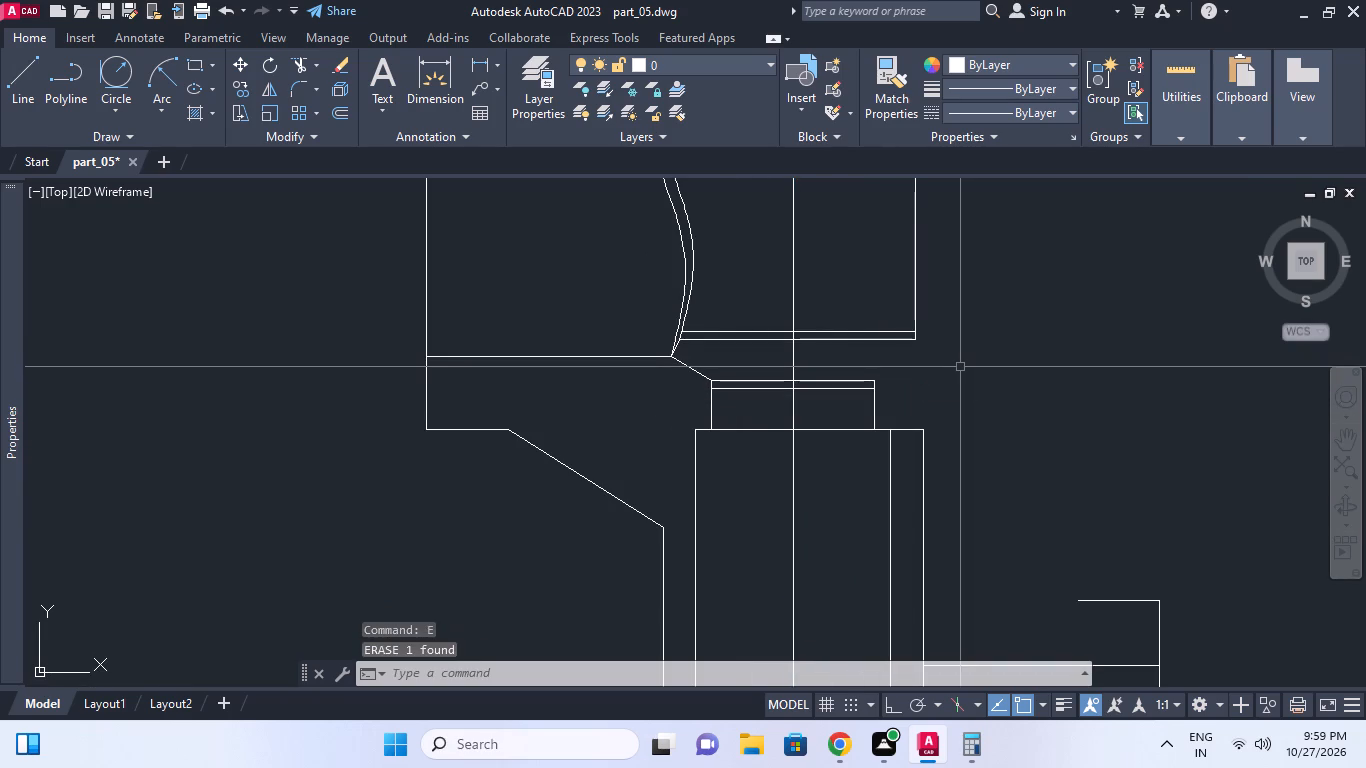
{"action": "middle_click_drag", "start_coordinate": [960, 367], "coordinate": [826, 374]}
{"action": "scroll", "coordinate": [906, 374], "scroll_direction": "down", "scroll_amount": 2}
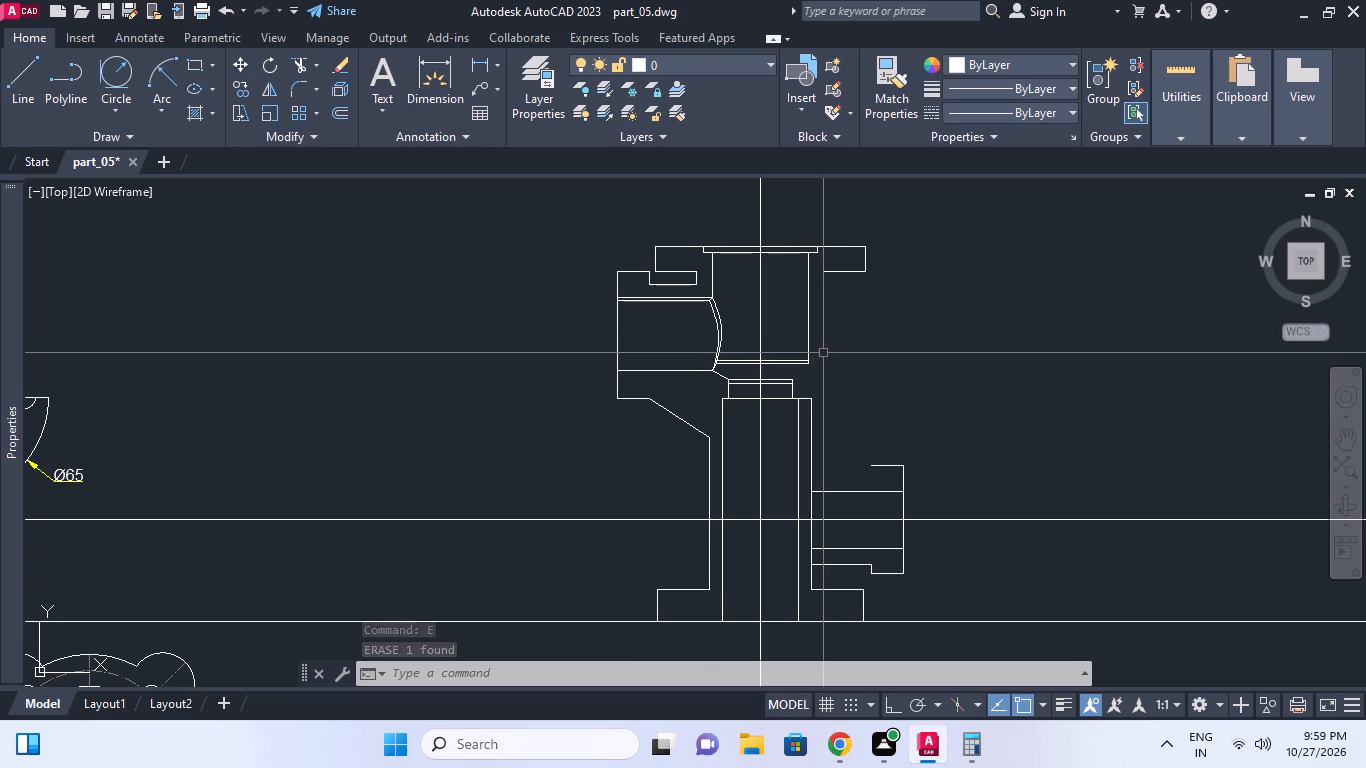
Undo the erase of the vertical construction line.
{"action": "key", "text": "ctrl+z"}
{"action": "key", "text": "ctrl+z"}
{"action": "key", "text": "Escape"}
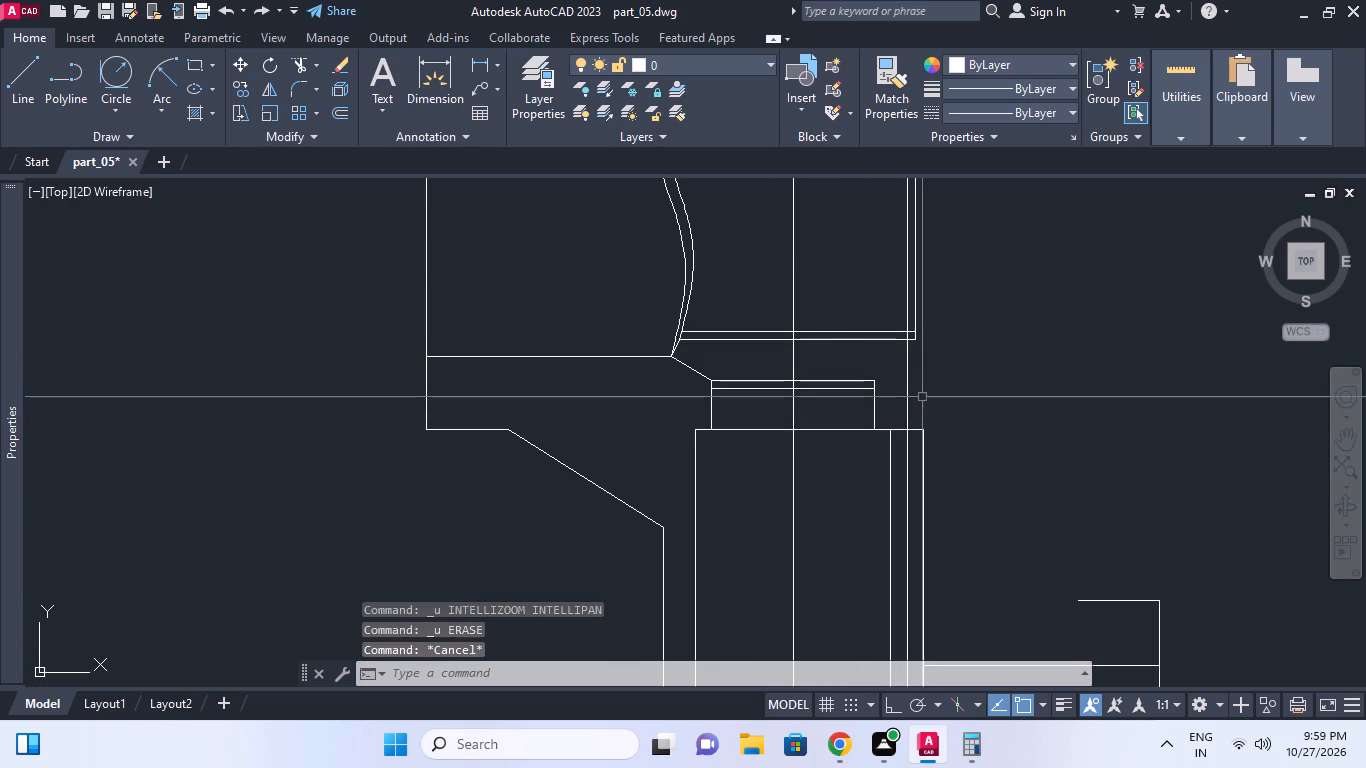
Draw a line from the neck's upper-right corner about 4 units right to the construction line, continuing up to the upper bore's bottom line.
{"action": "key", "text": "grave"}
{"action": "middle_click", "coordinate": [921, 396]}
{"action": "scroll", "coordinate": [921, 396], "scroll_direction": "up", "scroll_amount": 1}
{"action": "key", "text": "l"}
{"action": "key", "text": "space"}
{"action": "left_click", "coordinate": [845, 370]}
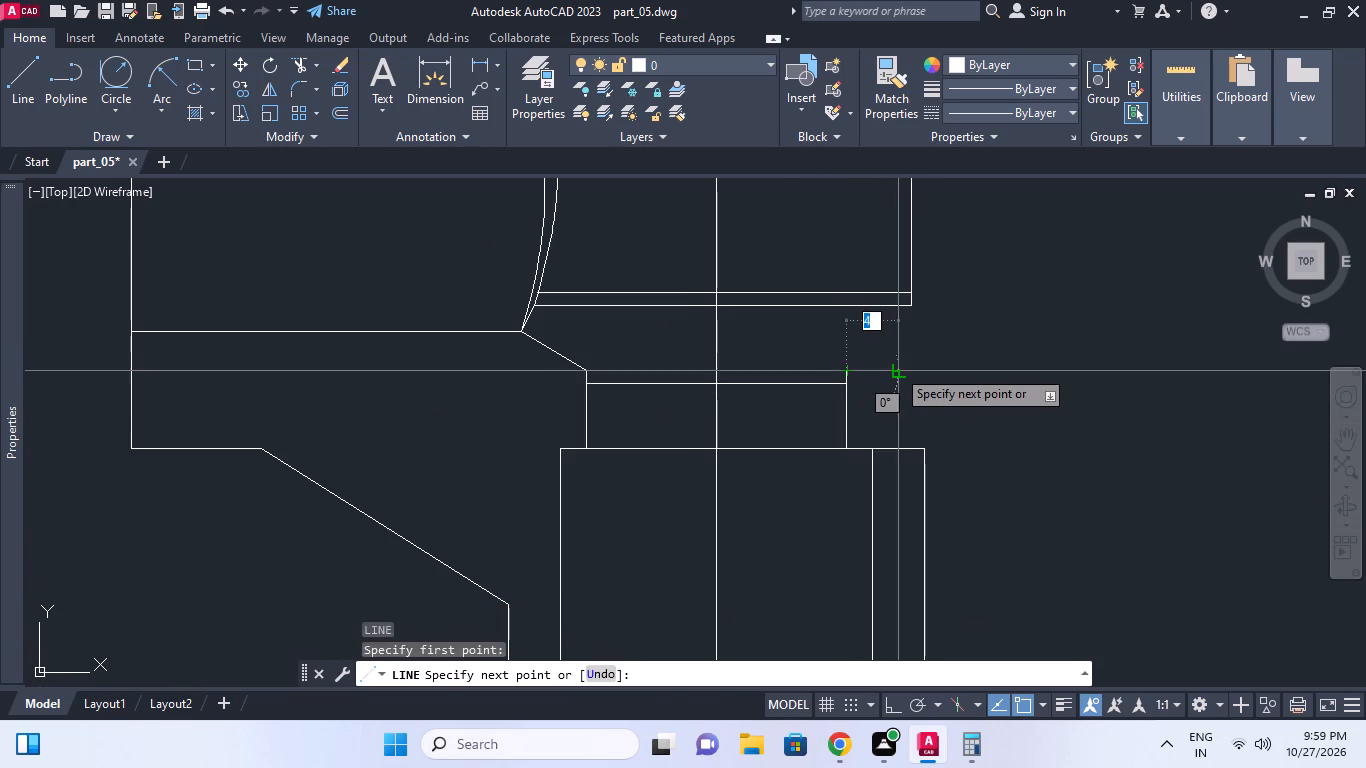
{"action": "left_click", "coordinate": [902, 368]}
{"action": "left_click", "coordinate": [889, 306]}
{"action": "scroll", "coordinate": [901, 304], "scroll_direction": "up", "scroll_amount": 3}
{"action": "key", "text": "Escape"}
Erase the vertical construction line to the right of the front view's centre line.
{"action": "left_click", "coordinate": [888, 274]}
{"action": "key", "text": "e"}
{"action": "key", "text": "space"}
{"action": "scroll", "coordinate": [940, 286], "scroll_direction": "down", "scroll_amount": 3}
{"action": "key", "text": "Escape"}
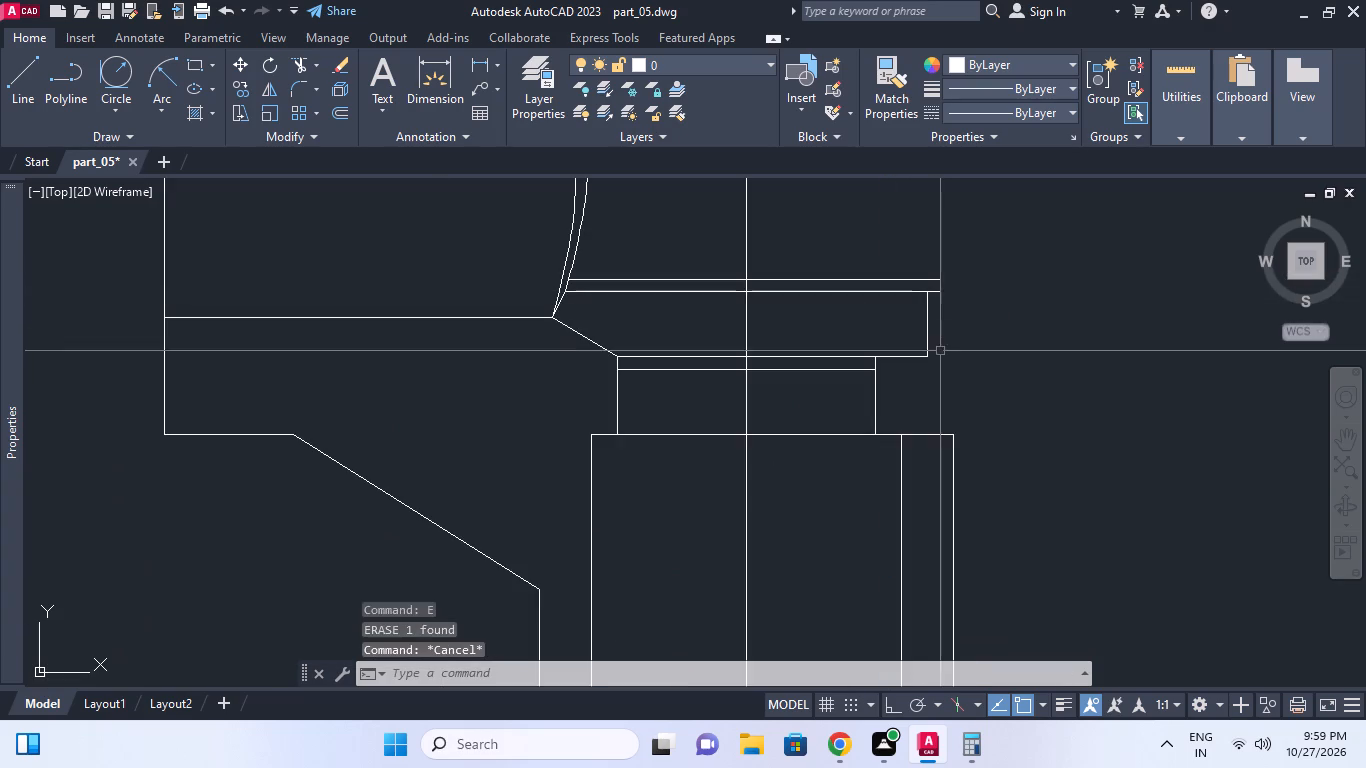
{"action": "scroll", "coordinate": [939, 351], "scroll_direction": "down", "scroll_amount": 1}
{"action": "key", "text": "Escape"}
Draw a vertical line upward from the free left end of the right branch flange's top edge.
{"action": "middle_click", "coordinate": [913, 360]}
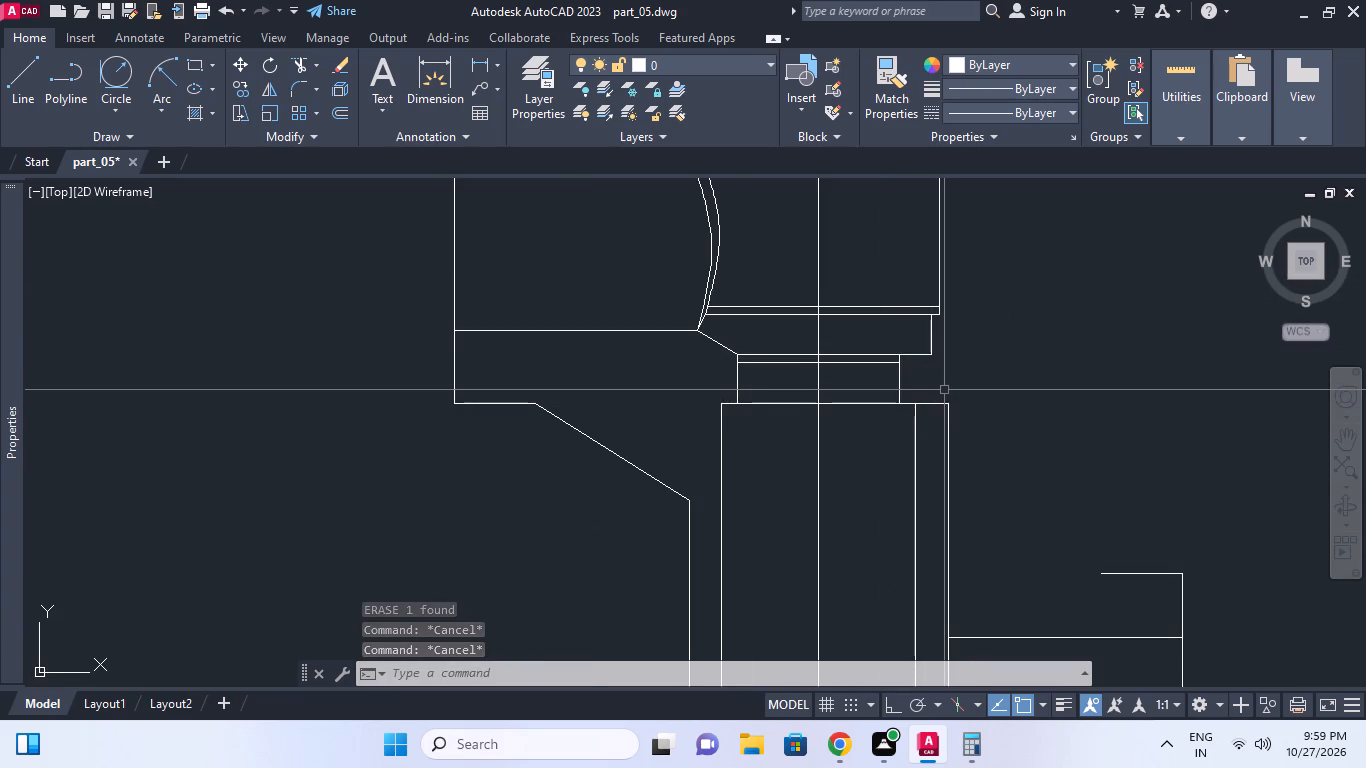
{"action": "middle_click_drag", "start_coordinate": [939, 390], "coordinate": [922, 394]}
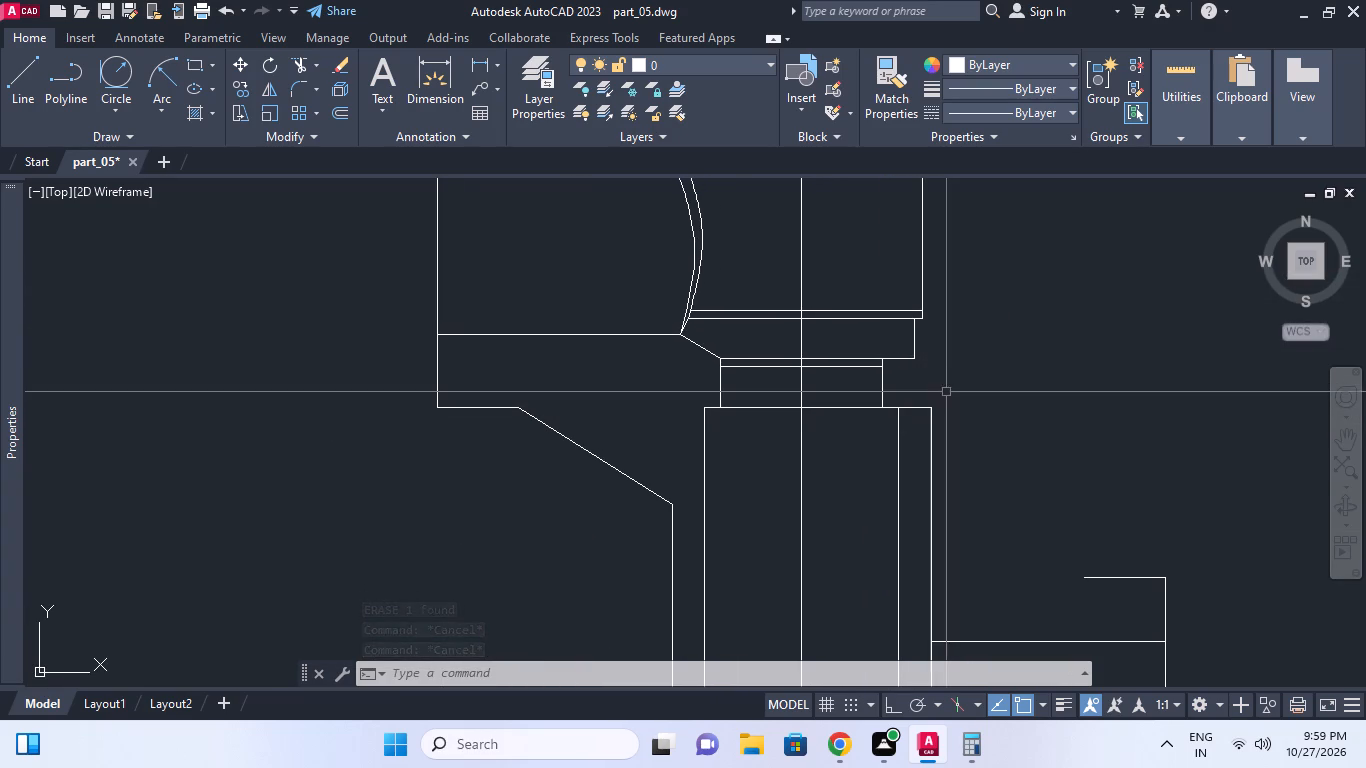
{"action": "key", "text": "l"}
{"action": "key", "text": "space"}
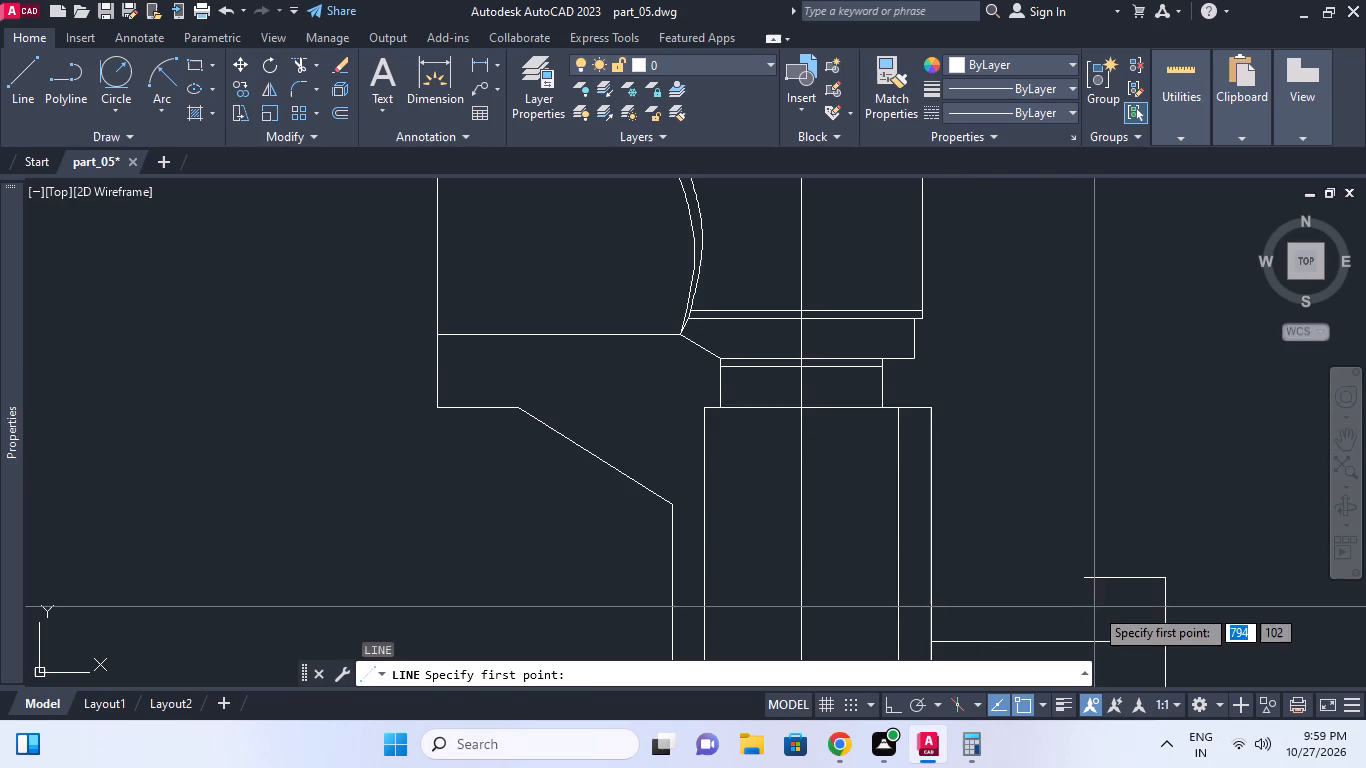
{"action": "left_click", "coordinate": [1085, 580]}
{"action": "left_click", "coordinate": [1075, 253]}
{"action": "key", "text": "Escape"}
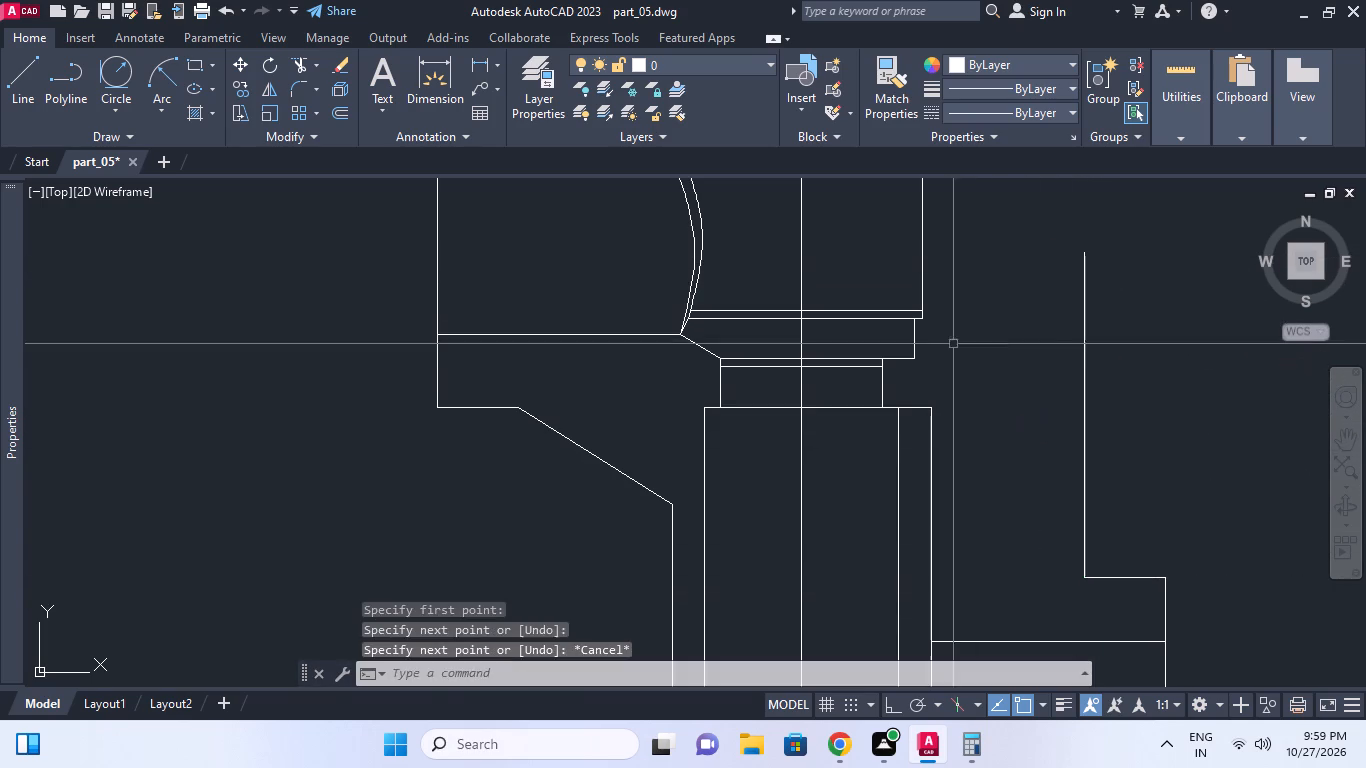
Draw a horizontal line from the upper bore's bottom-right corner to past the vertical line above the right branch flange.
{"action": "key", "text": "space"}
{"action": "left_click", "coordinate": [925, 320]}
{"action": "left_click", "coordinate": [1118, 316]}
{"action": "key", "text": "Escape"}
{"action": "middle_click", "coordinate": [1104, 312]}
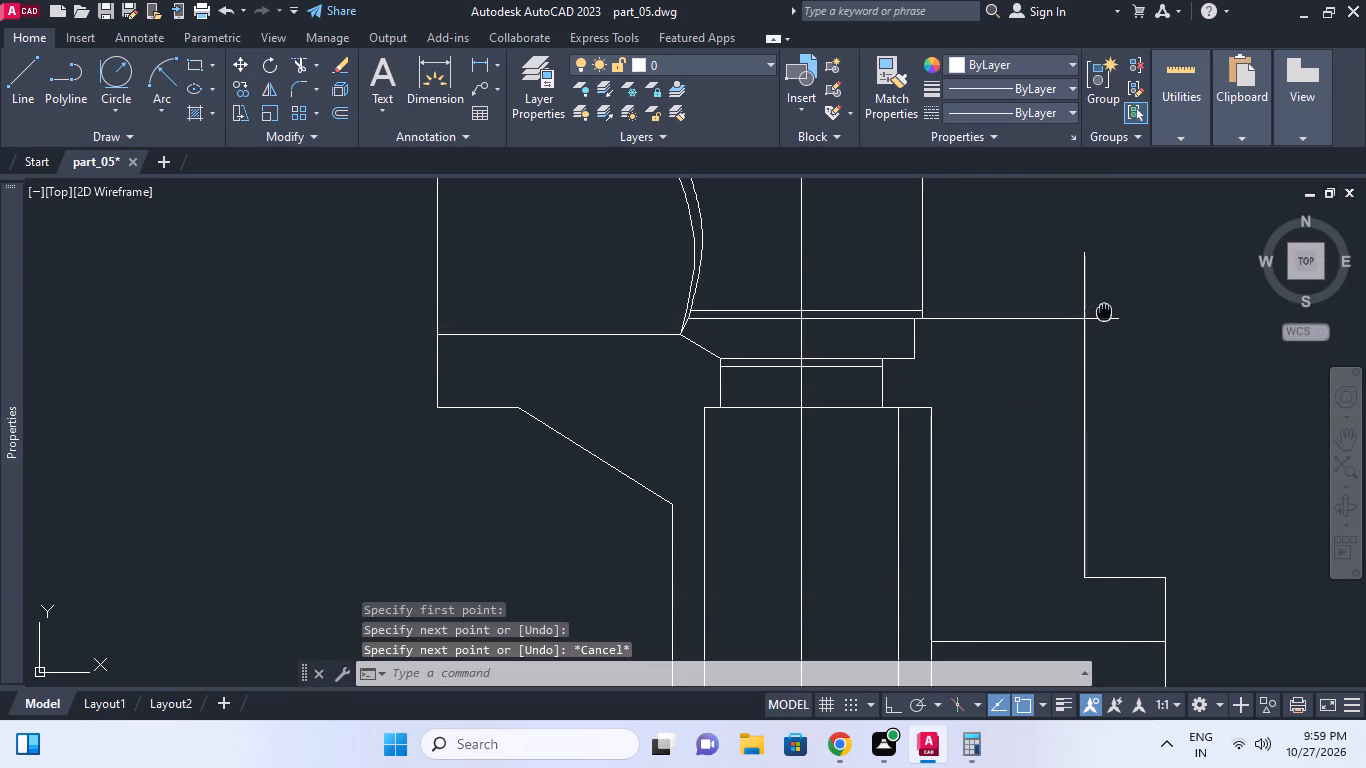
Trim the vertical line above the right branch flange where it extends past the horizontal line.
{"action": "key", "text": "t"}
{"action": "key", "text": "r"}
{"action": "key", "text": "space"}
{"action": "left_click", "coordinate": [1104, 318]}
{"action": "key", "text": "space"}
{"action": "left_click", "coordinate": [1090, 285]}
{"action": "left_click", "coordinate": [1066, 276]}
{"action": "key", "text": "Escape"}
Erase the horizontal line extending right from the upper bore's bottom-right corner.
{"action": "left_click", "coordinate": [1119, 327]}
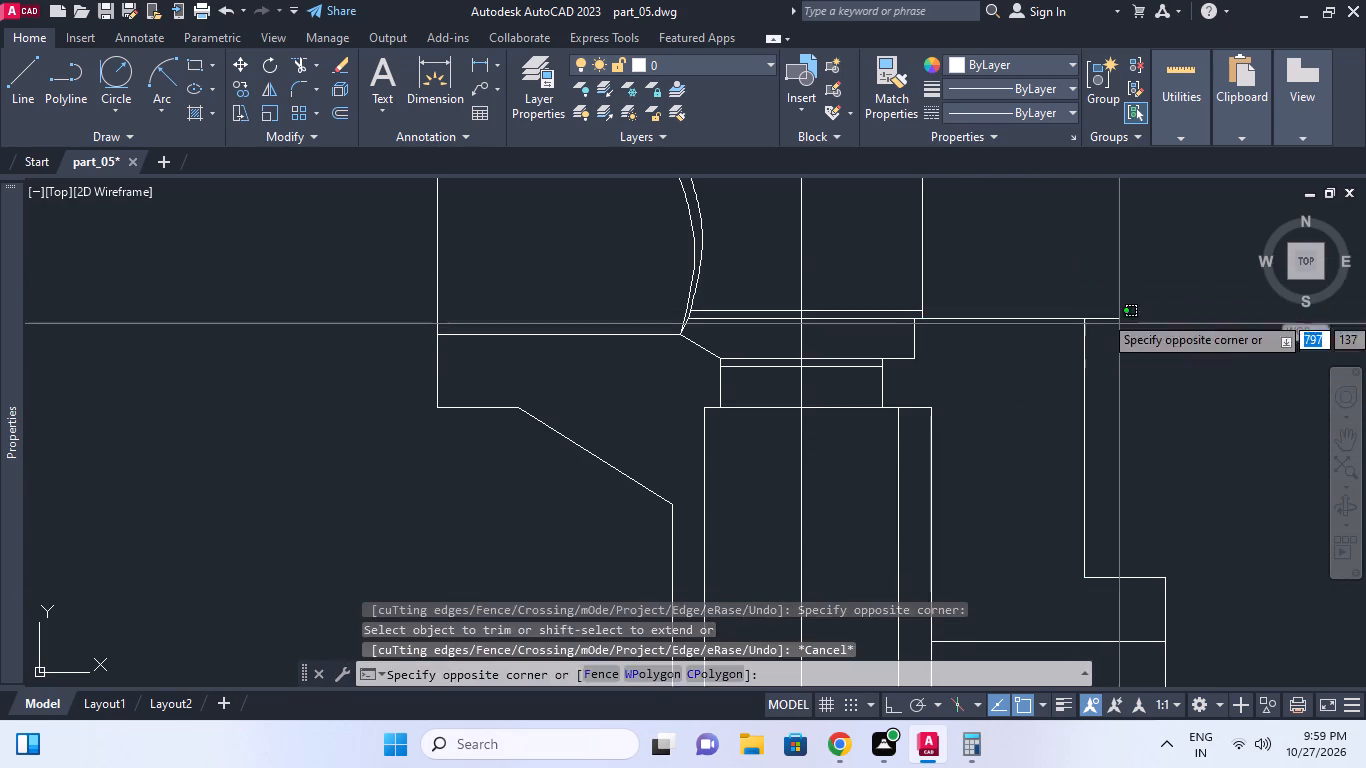
{"action": "left_click", "coordinate": [1111, 297]}
{"action": "key", "text": "e"}
{"action": "key", "text": "space"}
Draw a shorter horizontal line right from the upper bore's bottom-right corner, ending before the vertical line above the right branch flange.
{"action": "middle_click_drag", "start_coordinate": [1110, 304], "coordinate": [1054, 378]}
{"action": "scroll", "coordinate": [1105, 309], "scroll_direction": "down", "scroll_amount": 3}
{"action": "key", "text": "Escape"}
{"action": "middle_click_drag", "start_coordinate": [1053, 378], "coordinate": [1026, 381]}
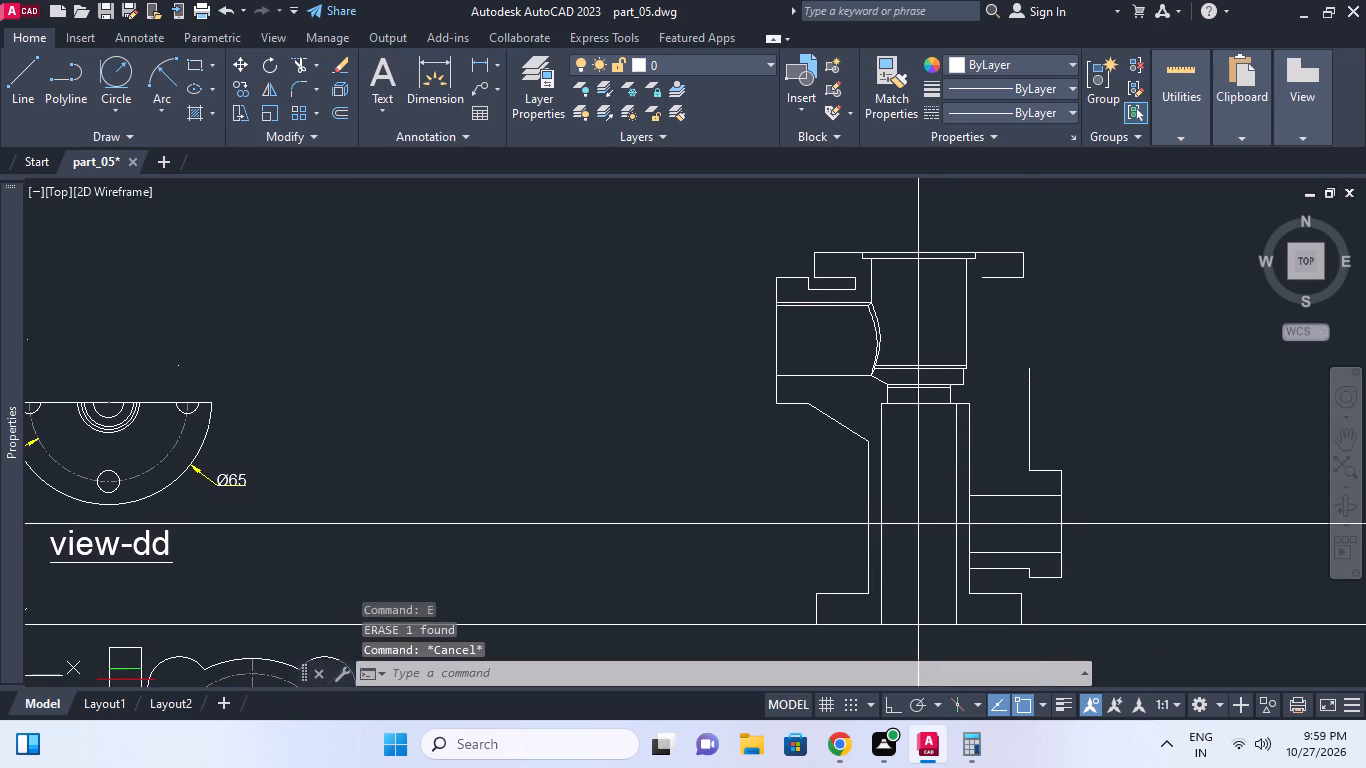
{"action": "scroll", "coordinate": [1039, 381], "scroll_direction": "down", "scroll_amount": 1}
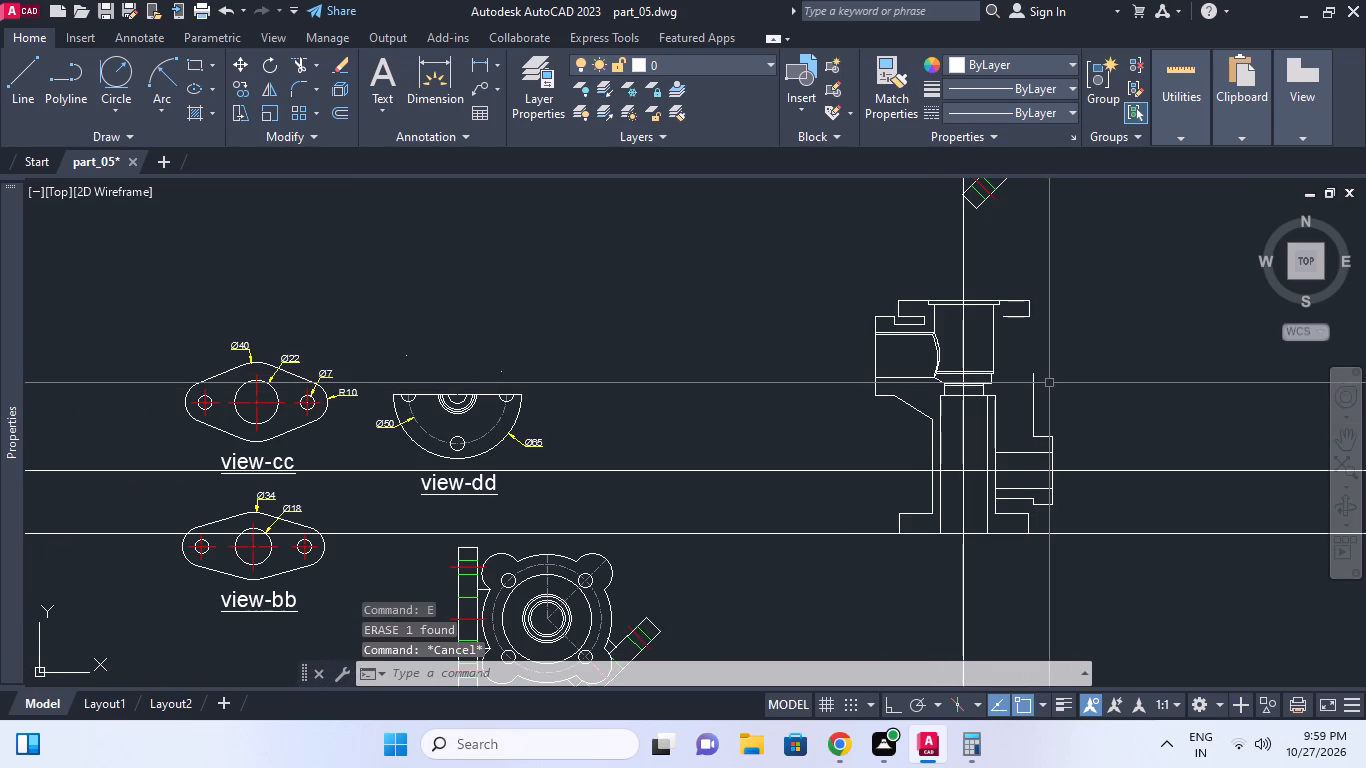
{"action": "scroll", "coordinate": [1027, 375], "scroll_direction": "up", "scroll_amount": 1}
{"action": "key", "text": "space"}
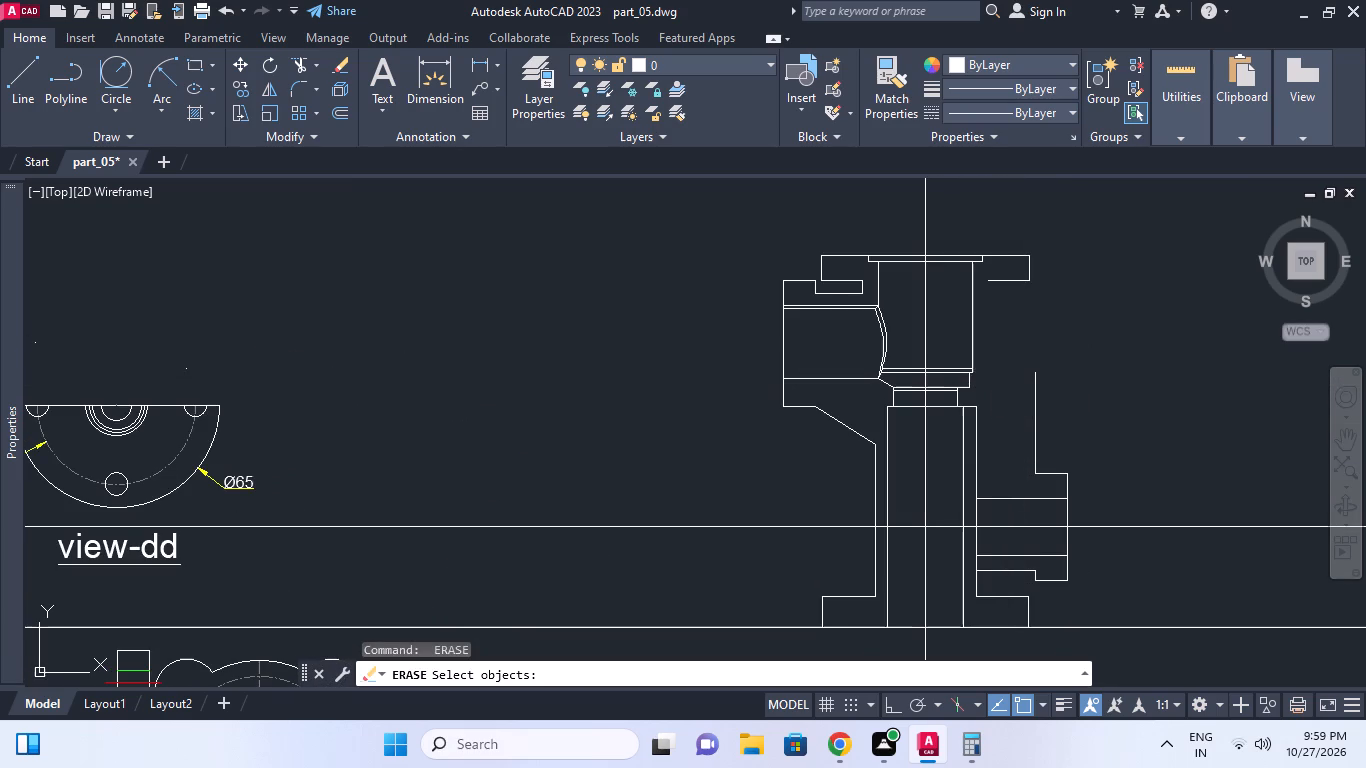
{"action": "key", "text": "Escape"}
{"action": "scroll", "coordinate": [978, 375], "scroll_direction": "up", "scroll_amount": 2}
{"action": "key", "text": "l"}
{"action": "key", "text": "space"}
{"action": "left_click", "coordinate": [959, 365]}
{"action": "left_click", "coordinate": [1055, 370]}
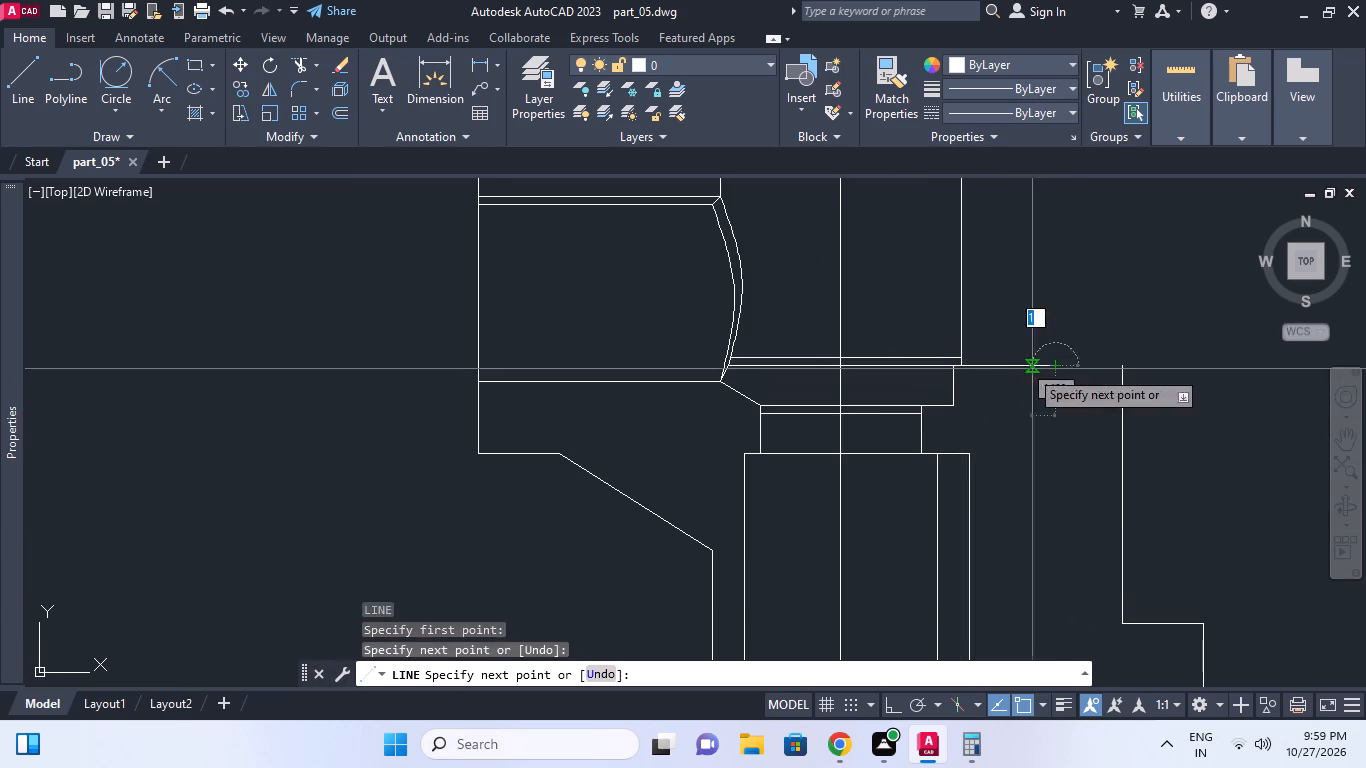
{"action": "key", "text": "Escape"}
Draw a vertical line about 33 units long down from the inner corner under the upper flange's right side, crossing the short horizontal line.
{"action": "key", "text": "space"}
{"action": "middle_click_drag", "start_coordinate": [1017, 336], "coordinate": [1013, 414]}
{"action": "left_click", "coordinate": [995, 208]}
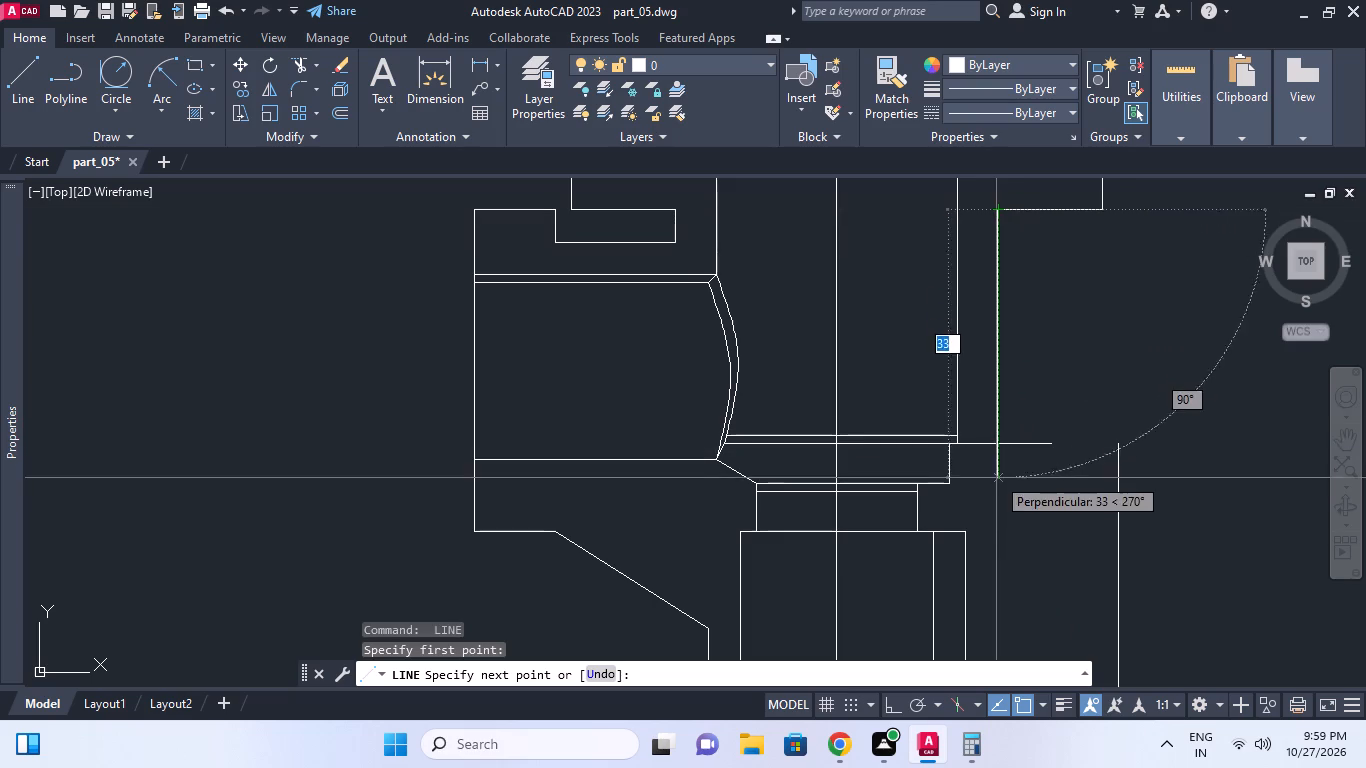
{"action": "left_click", "coordinate": [996, 483]}
{"action": "key", "text": "Escape"}
Erase the vertical line above the right branch flange.
{"action": "key", "text": "e"}
{"action": "key", "text": "space"}
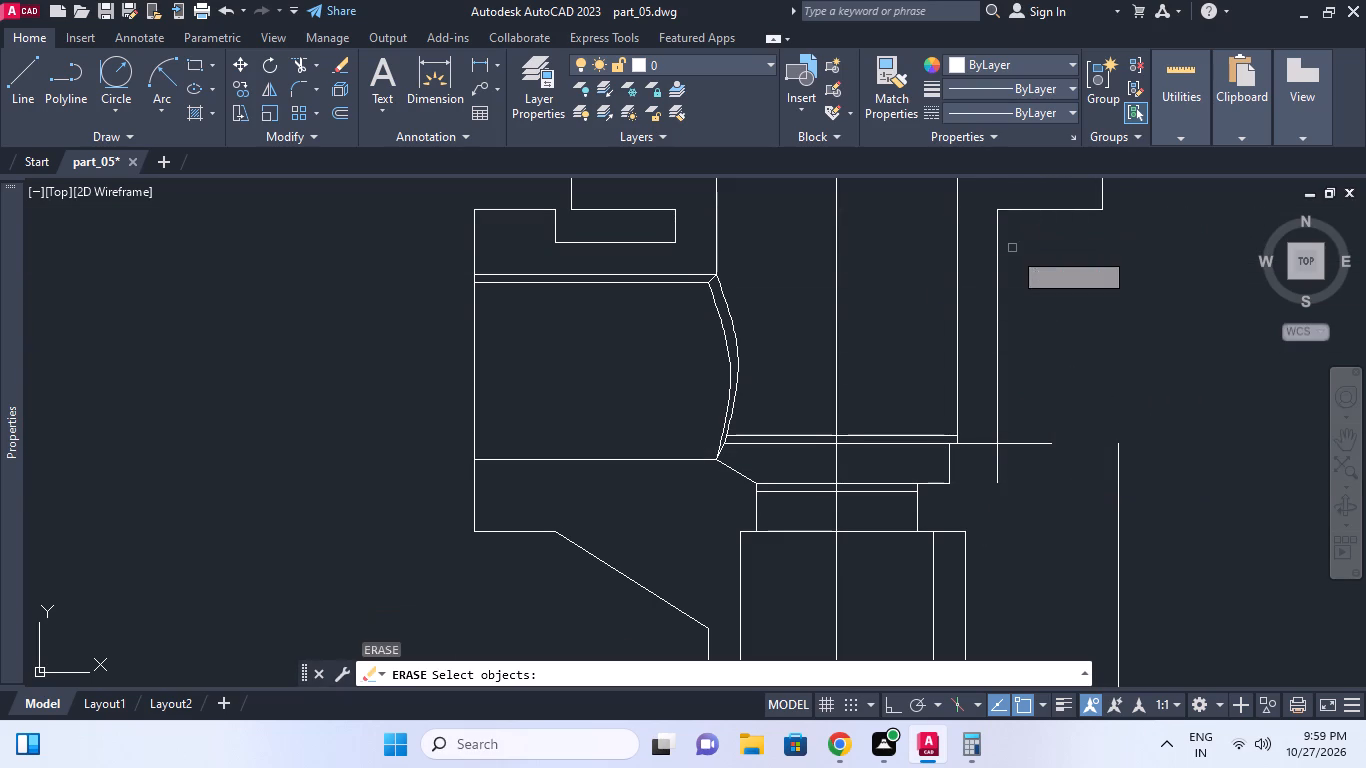
{"action": "left_click", "coordinate": [1118, 452]}
{"action": "right_click", "coordinate": [1114, 440]}
{"action": "scroll", "coordinate": [1114, 440], "scroll_direction": "down", "scroll_amount": 2}
{"action": "middle_click_drag", "start_coordinate": [1114, 440], "coordinate": [1046, 332]}
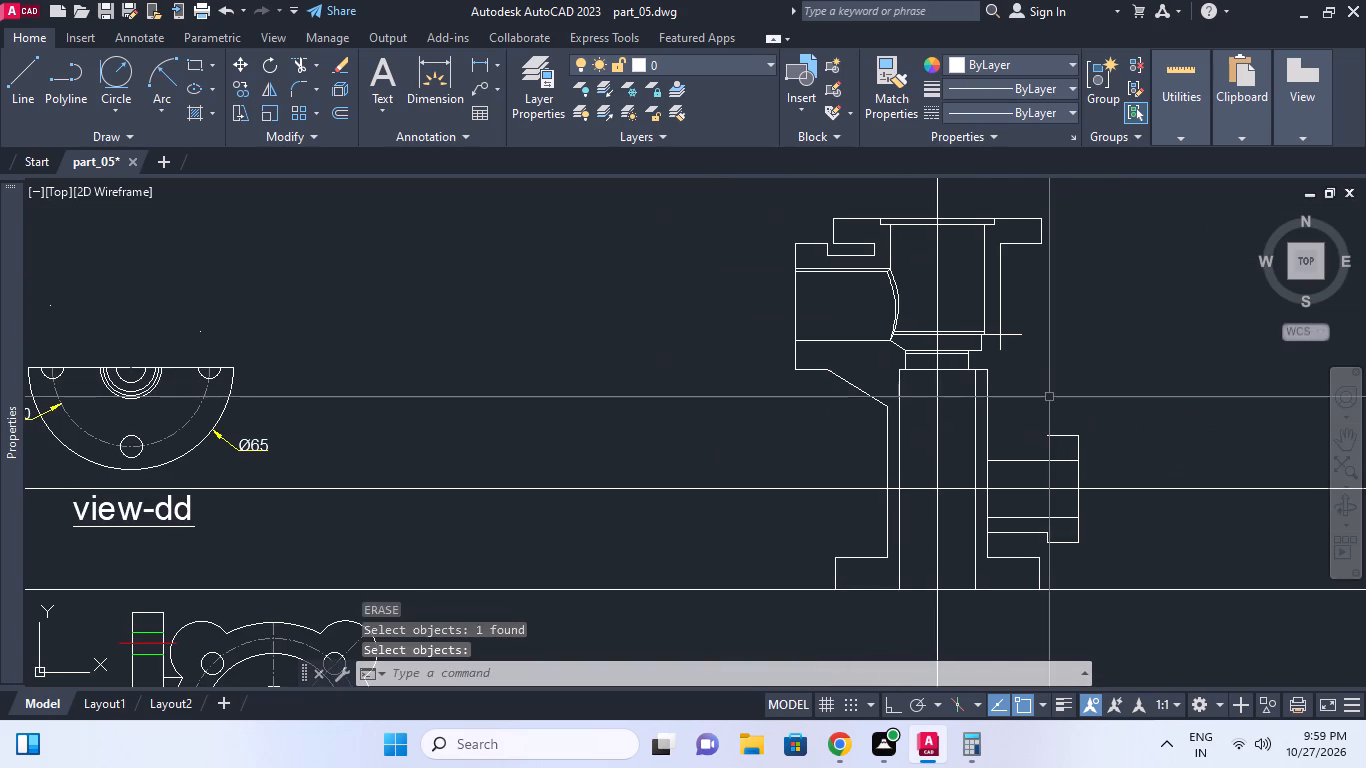
{"action": "middle_click", "coordinate": [1049, 398]}
Draw a sloped line from the right branch flange's upper-left corner to the crossing of the vertical and horizontal construction lines.
{"action": "key", "text": "l"}
{"action": "key", "text": "space"}
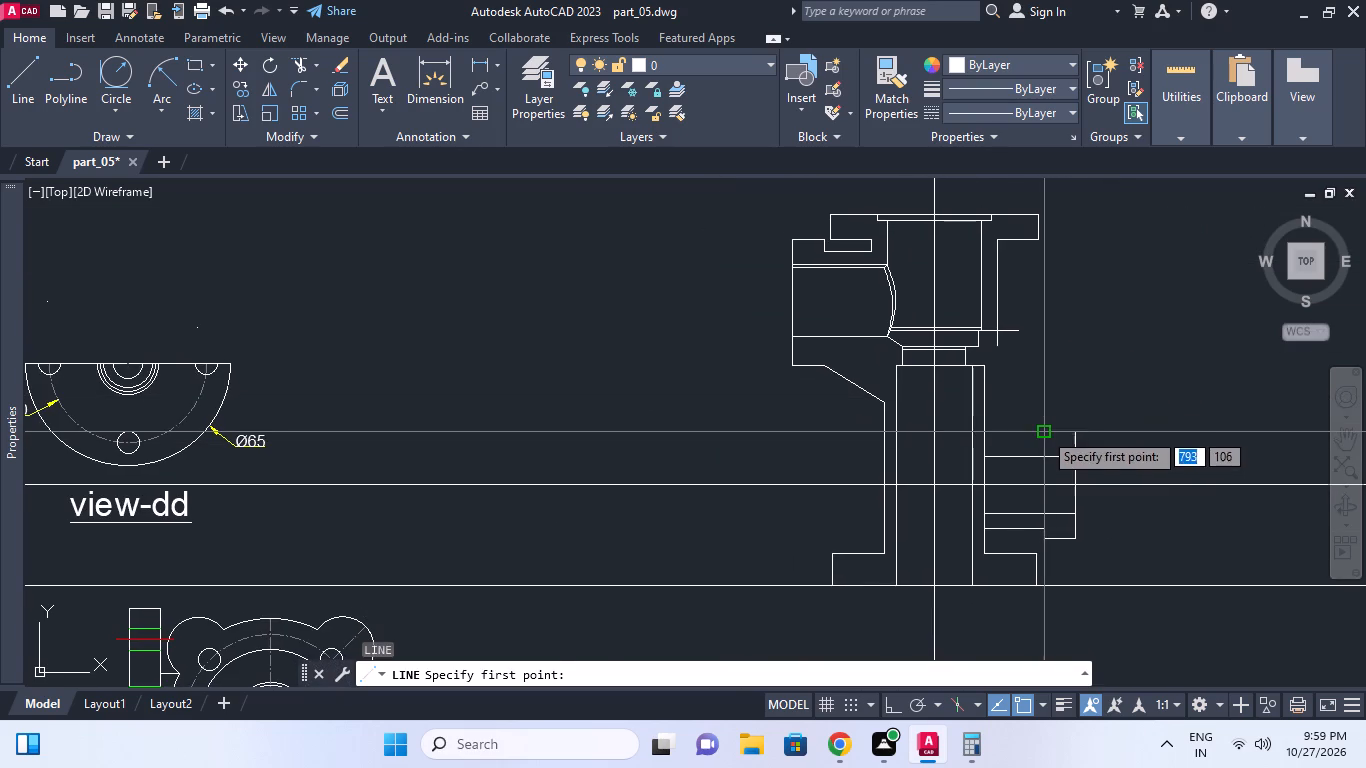
{"action": "left_click", "coordinate": [1044, 431]}
{"action": "left_click", "coordinate": [997, 330]}
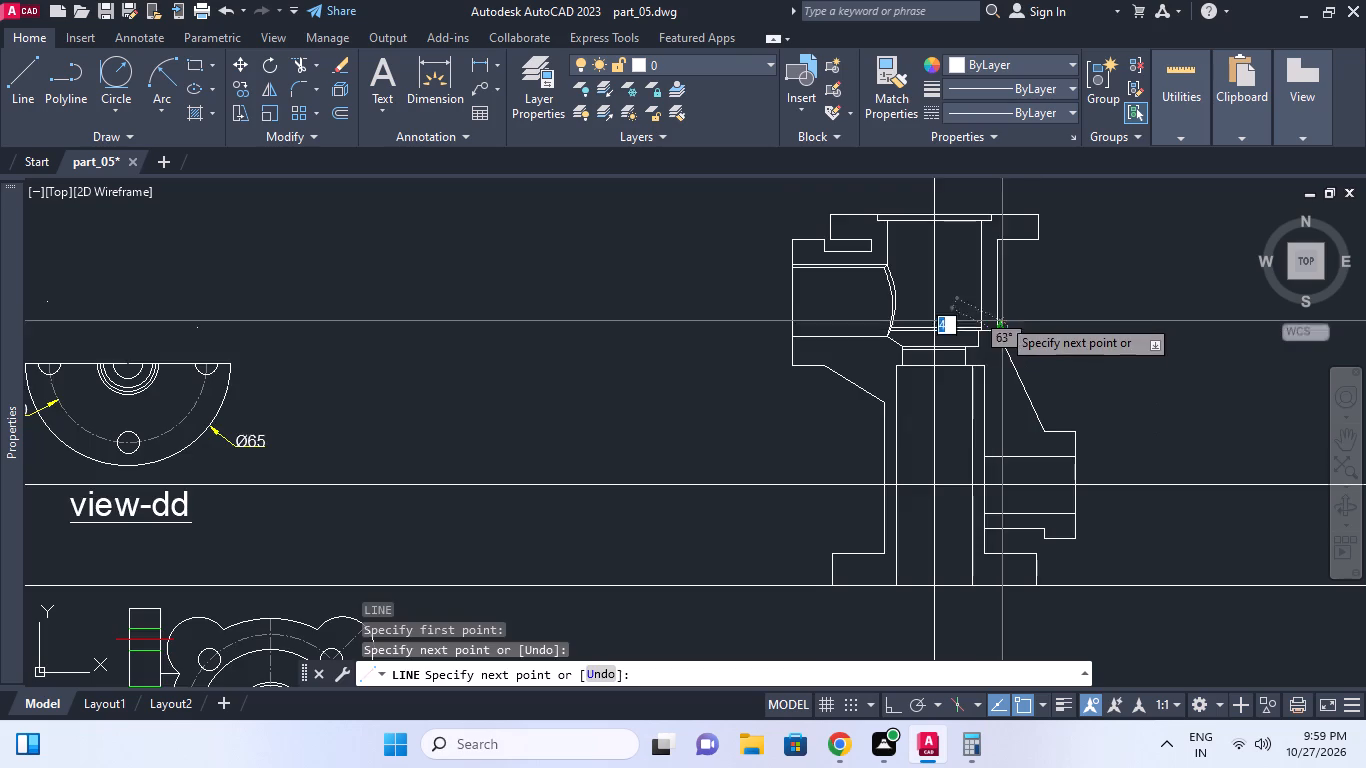
{"action": "key", "text": "Escape"}
Erase the horizontal and vertical construction lines that cross at the sloped line's upper end.
{"action": "scroll", "coordinate": [999, 317], "scroll_direction": "up", "scroll_amount": 1}
{"action": "middle_click", "coordinate": [999, 317]}
{"action": "key", "text": "Escape"}
{"action": "left_click", "coordinate": [1012, 339]}
{"action": "left_click", "coordinate": [1001, 312]}
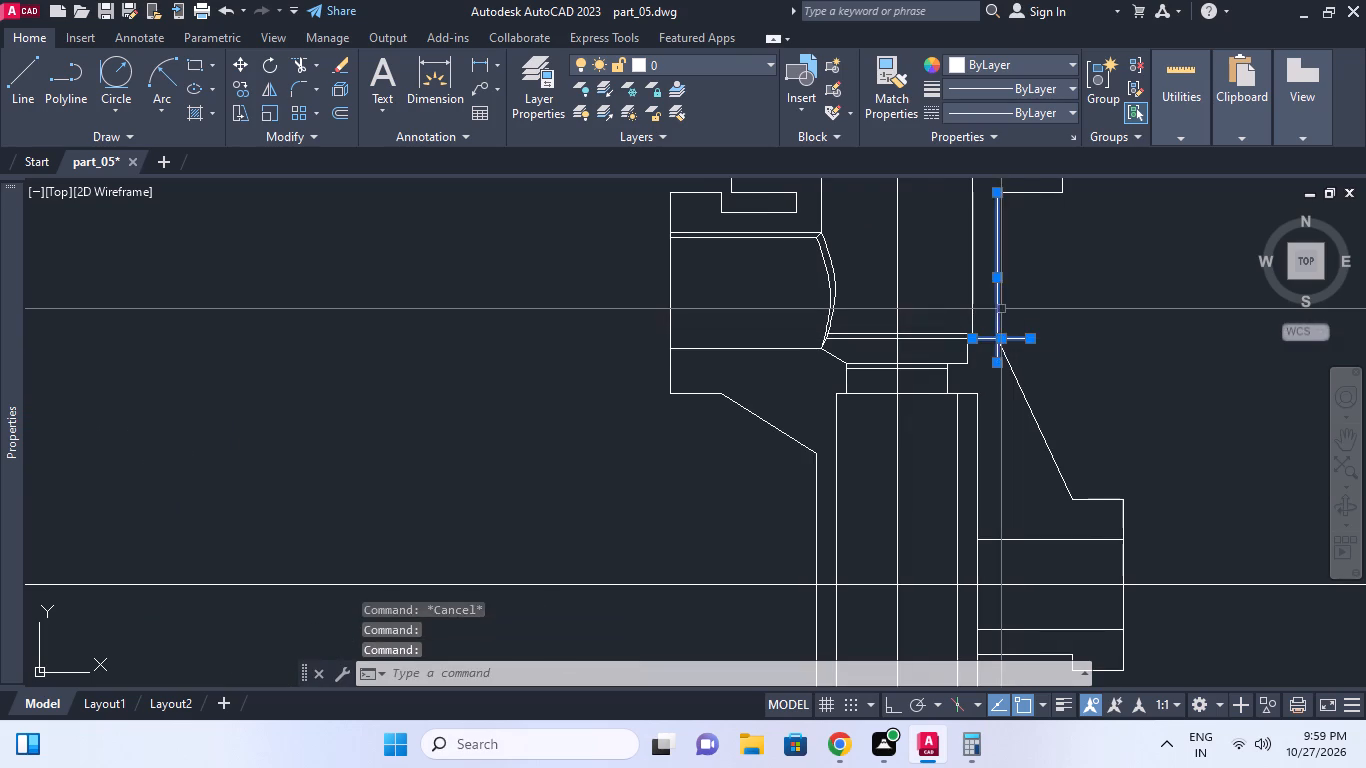
{"action": "key", "text": "e"}
{"action": "key", "text": "space"}
{"action": "scroll", "coordinate": [1092, 315], "scroll_direction": "down", "scroll_amount": 1}
{"action": "middle_click_drag", "start_coordinate": [1092, 315], "coordinate": [1048, 329]}
{"action": "middle_click_drag", "start_coordinate": [1018, 333], "coordinate": [1010, 370]}
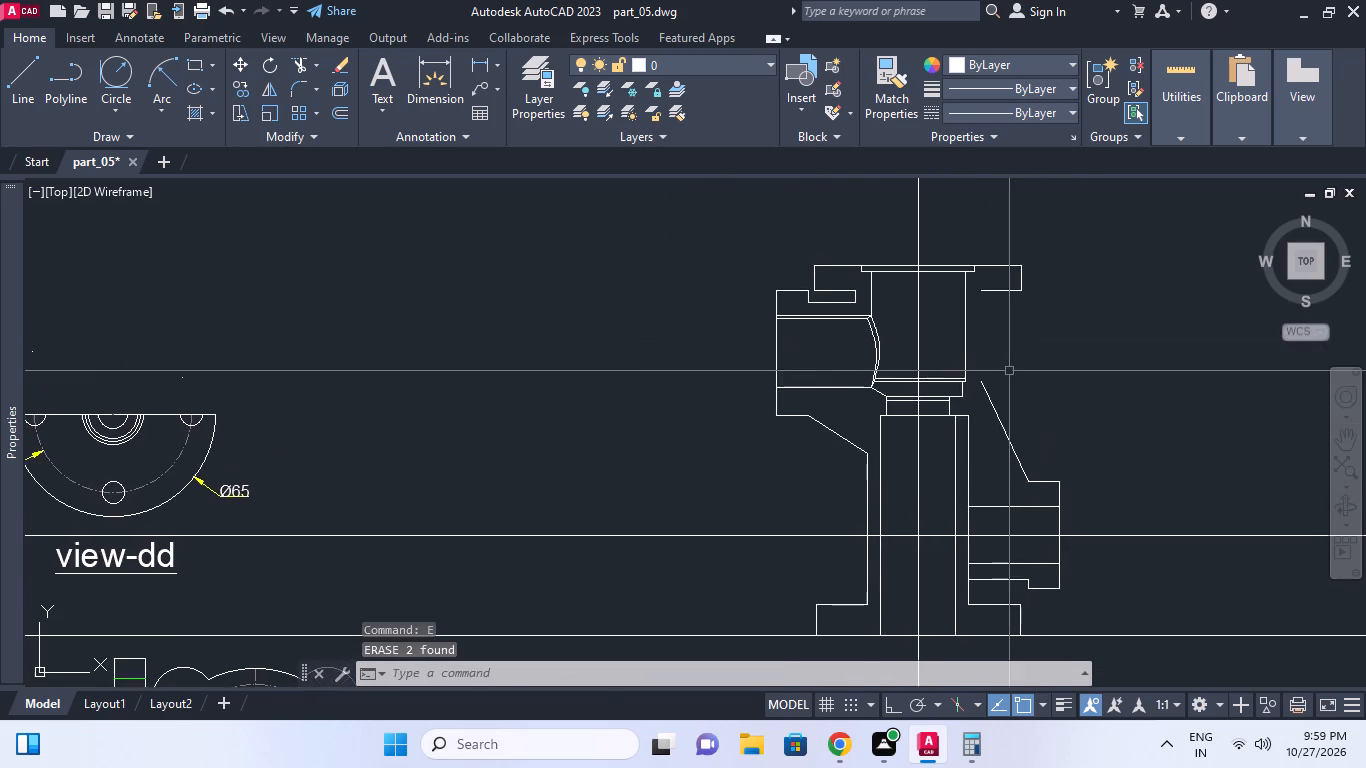
Draw the right outer wall as a vertical line from the sloped line's upper end to the upper flange's underside corner.
{"action": "scroll", "coordinate": [1009, 371], "scroll_direction": "up", "scroll_amount": 1}
{"action": "key", "text": "l"}
{"action": "key", "text": "space"}
{"action": "left_click", "coordinate": [963, 384]}
{"action": "left_click", "coordinate": [971, 243]}
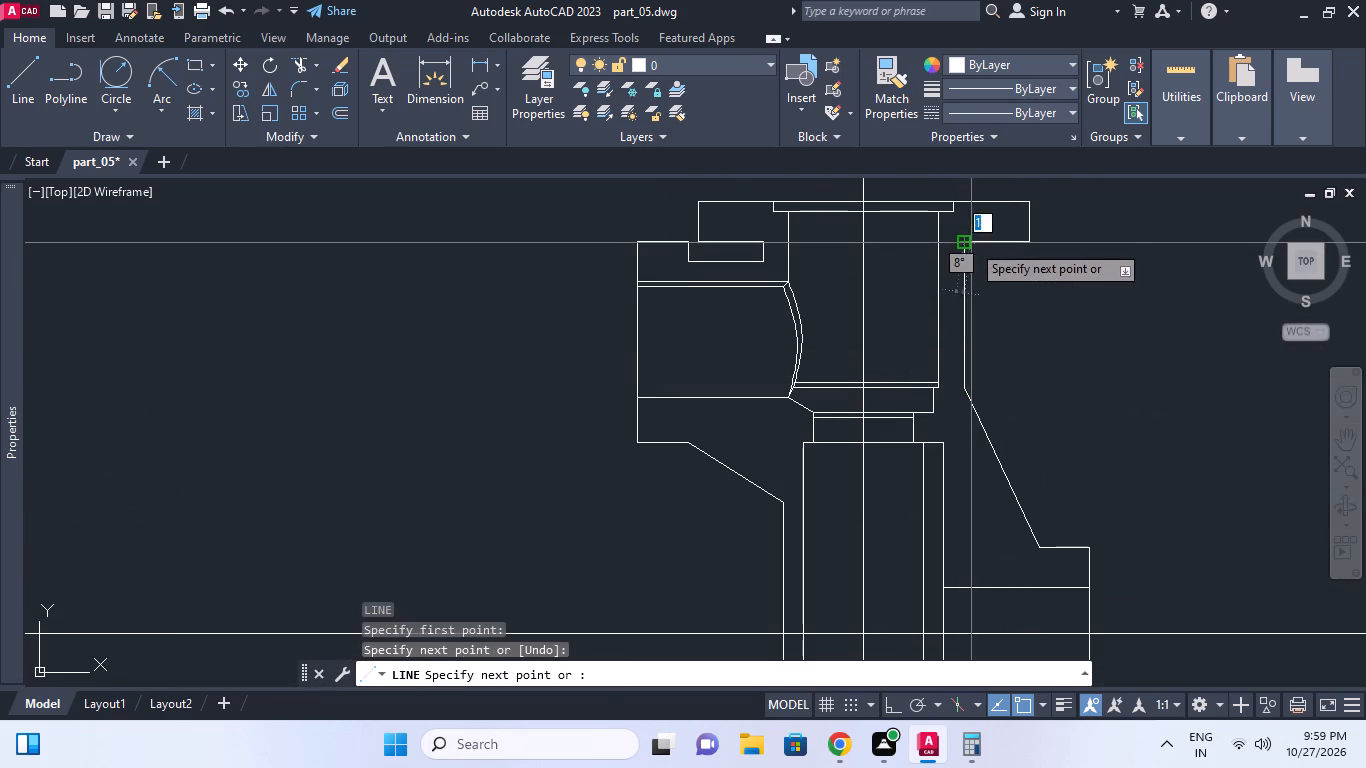
{"action": "key", "text": "Escape"}
{"action": "scroll", "coordinate": [1004, 285], "scroll_direction": "down", "scroll_amount": 3}
{"action": "key", "text": "Escape"}
{"action": "middle_click_drag", "start_coordinate": [1039, 418], "coordinate": [987, 379]}
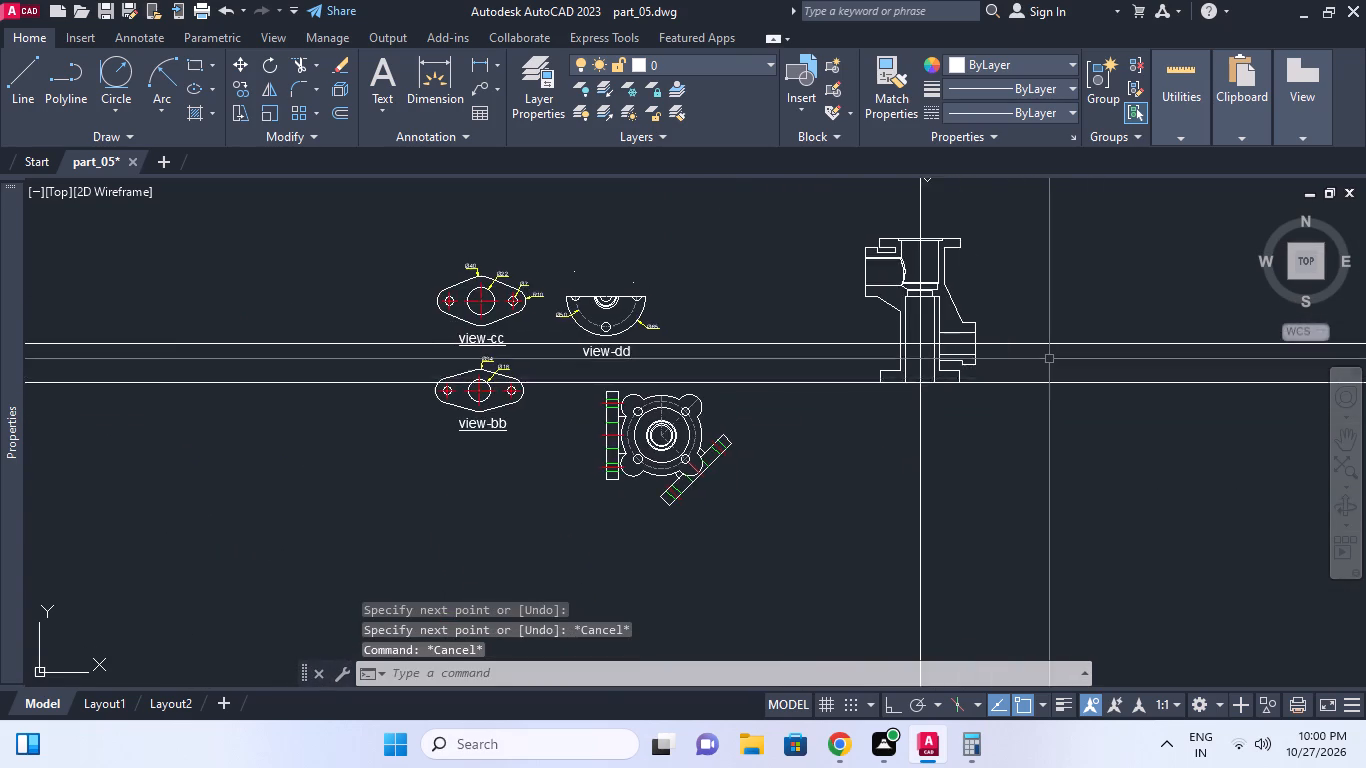
Erase the long horizontal construction line running through the centre of the right branch.
{"action": "scroll", "coordinate": [1049, 358], "scroll_direction": "up", "scroll_amount": 1}
{"action": "key", "text": "e"}
{"action": "key", "text": "space"}
{"action": "left_click", "coordinate": [1025, 316]}
{"action": "left_click", "coordinate": [999, 360]}
{"action": "right_click", "coordinate": [999, 360]}
{"action": "middle_click_drag", "start_coordinate": [999, 363], "coordinate": [999, 373]}
{"action": "scroll", "coordinate": [999, 370], "scroll_direction": "down", "scroll_amount": 1}
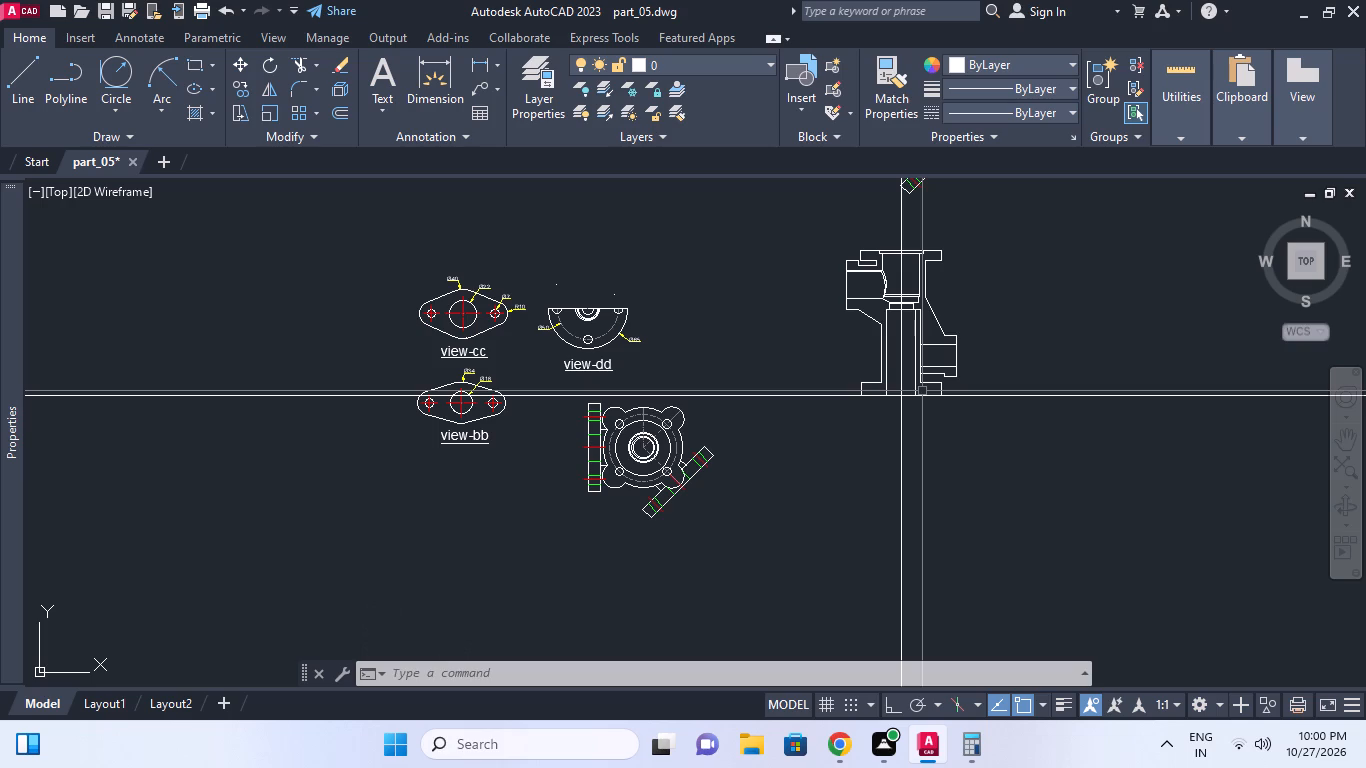
Save the drawing.
{"action": "key", "text": "ctrl+s"}
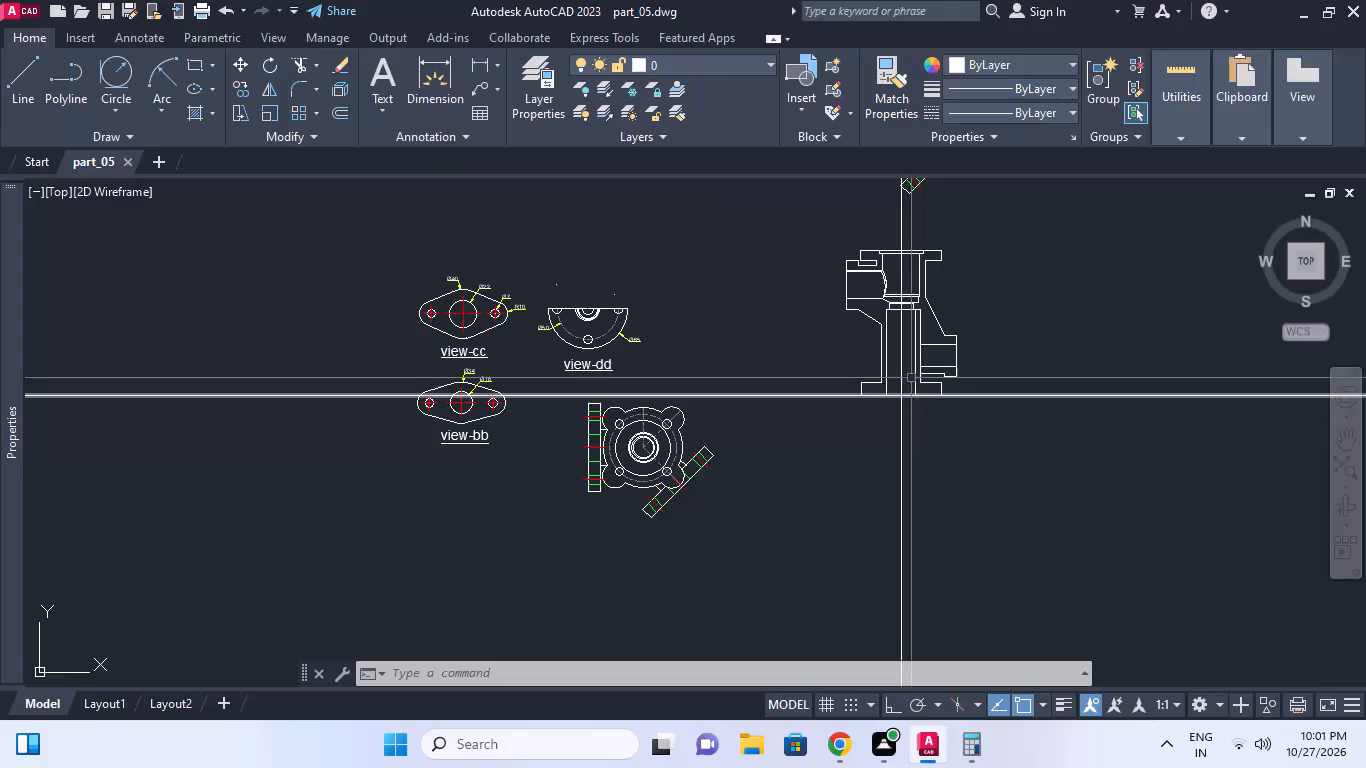
{"action": "key", "text": "ctrl+s"}
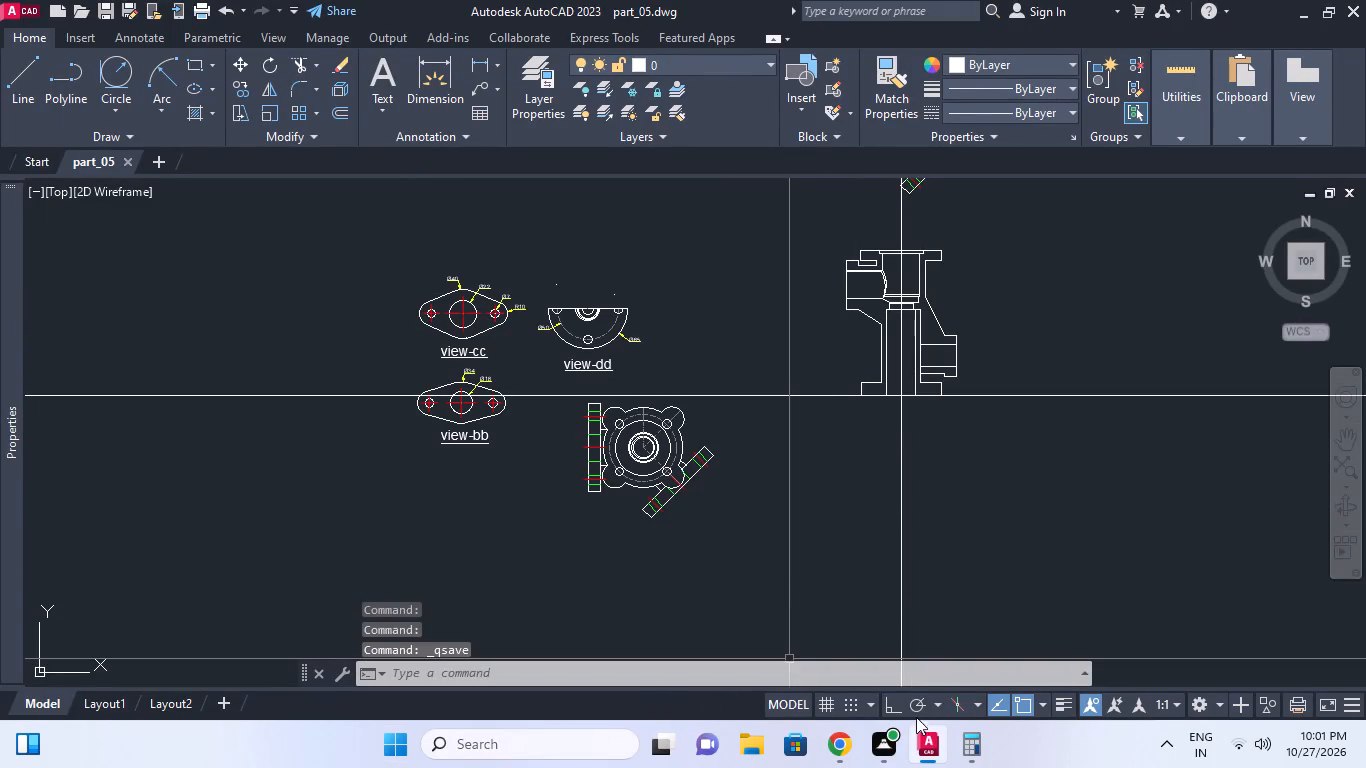
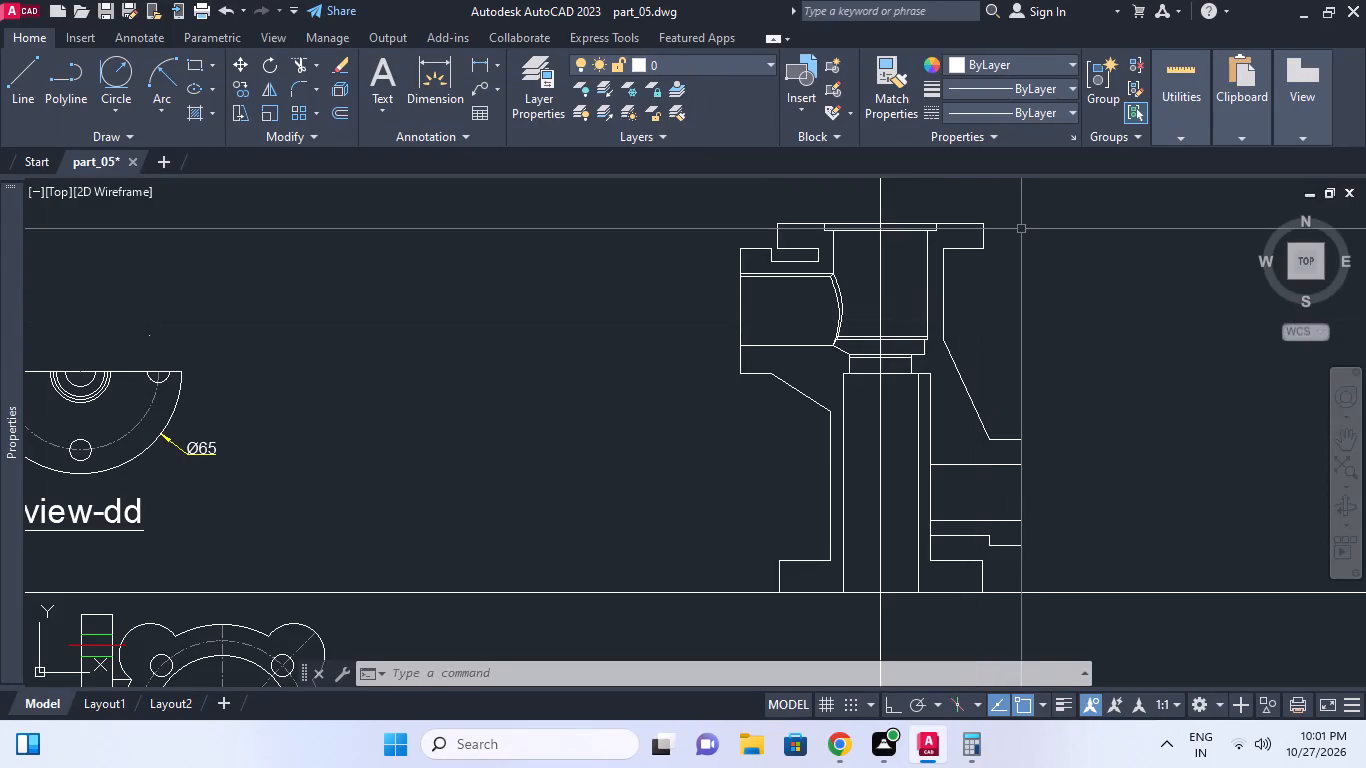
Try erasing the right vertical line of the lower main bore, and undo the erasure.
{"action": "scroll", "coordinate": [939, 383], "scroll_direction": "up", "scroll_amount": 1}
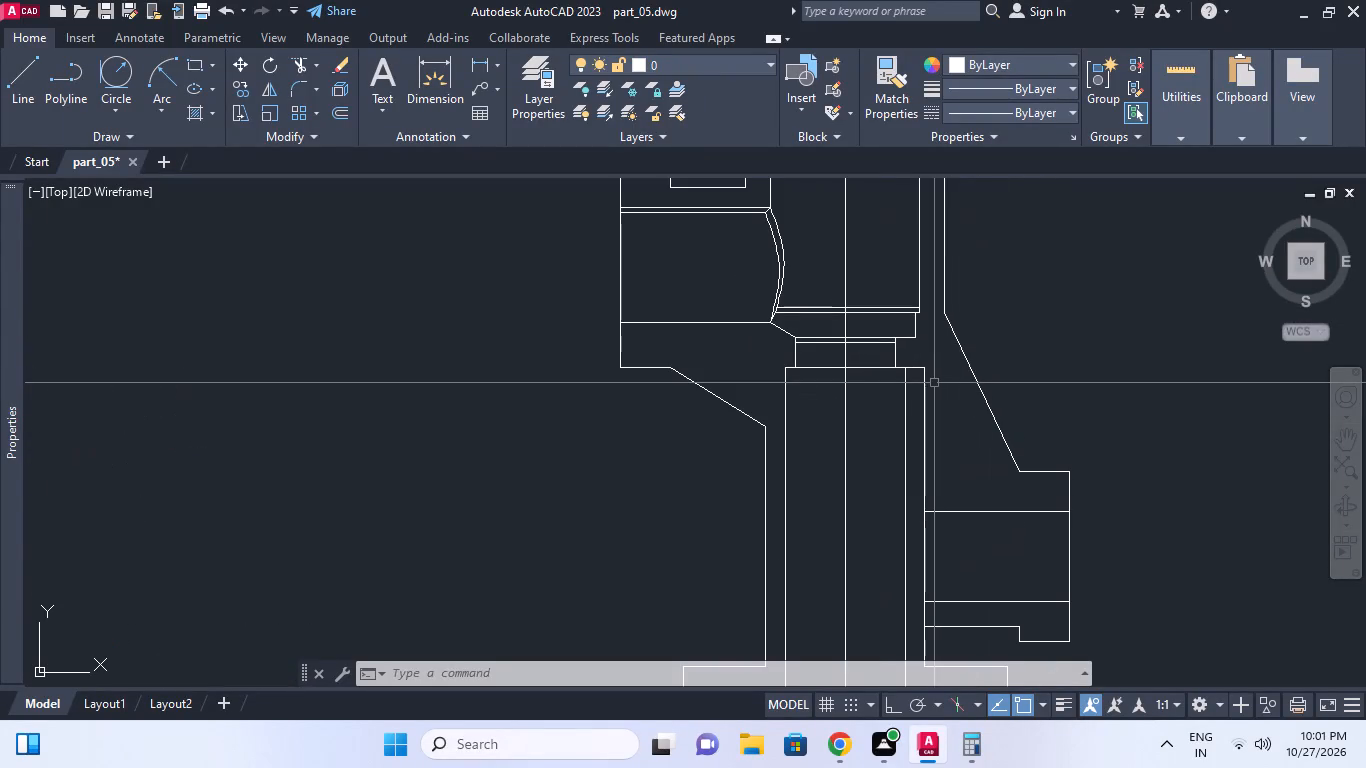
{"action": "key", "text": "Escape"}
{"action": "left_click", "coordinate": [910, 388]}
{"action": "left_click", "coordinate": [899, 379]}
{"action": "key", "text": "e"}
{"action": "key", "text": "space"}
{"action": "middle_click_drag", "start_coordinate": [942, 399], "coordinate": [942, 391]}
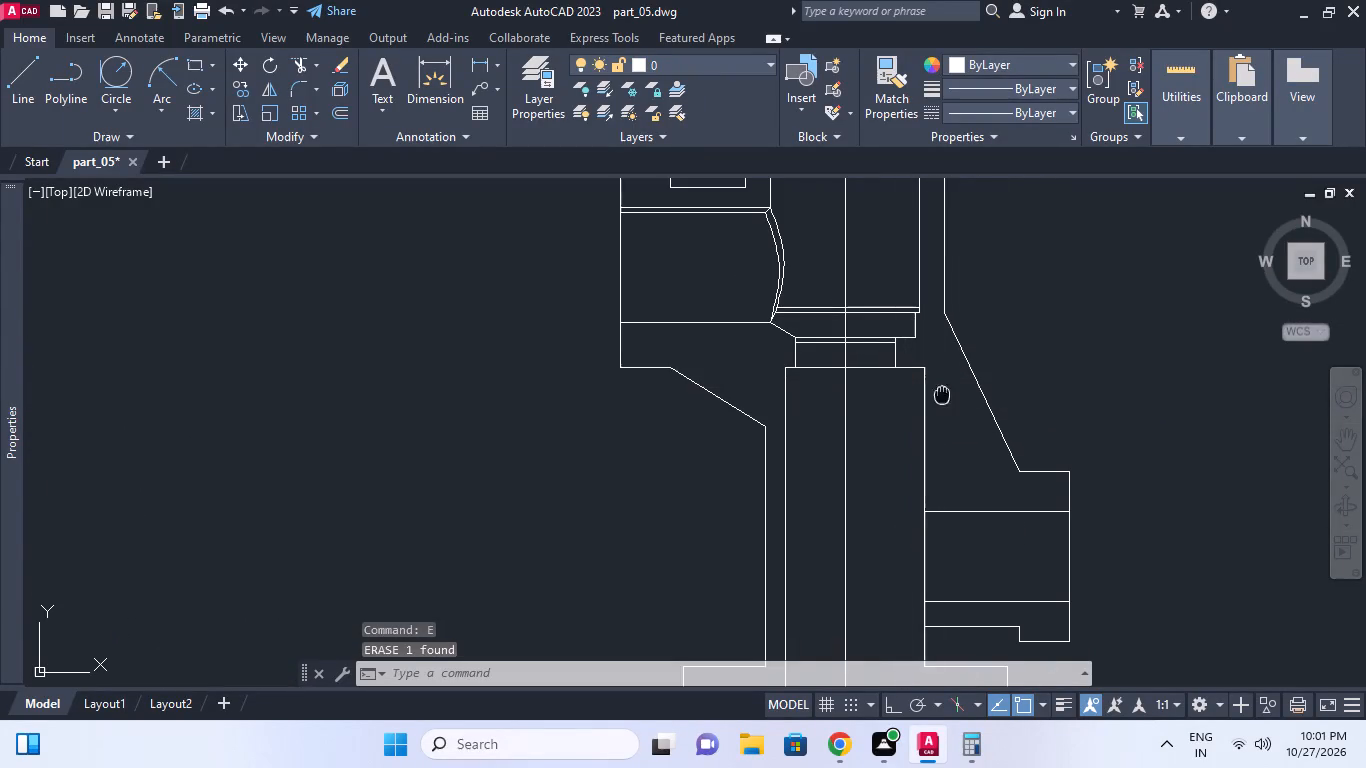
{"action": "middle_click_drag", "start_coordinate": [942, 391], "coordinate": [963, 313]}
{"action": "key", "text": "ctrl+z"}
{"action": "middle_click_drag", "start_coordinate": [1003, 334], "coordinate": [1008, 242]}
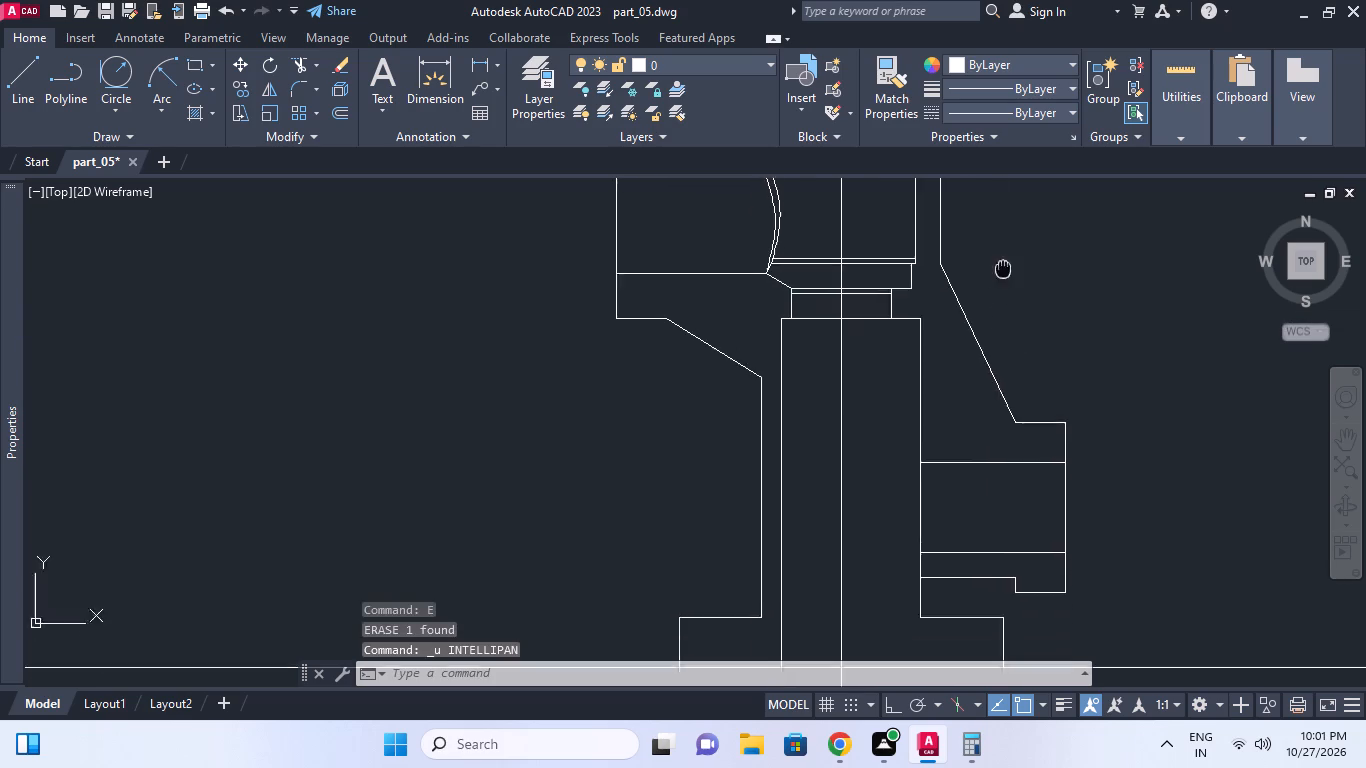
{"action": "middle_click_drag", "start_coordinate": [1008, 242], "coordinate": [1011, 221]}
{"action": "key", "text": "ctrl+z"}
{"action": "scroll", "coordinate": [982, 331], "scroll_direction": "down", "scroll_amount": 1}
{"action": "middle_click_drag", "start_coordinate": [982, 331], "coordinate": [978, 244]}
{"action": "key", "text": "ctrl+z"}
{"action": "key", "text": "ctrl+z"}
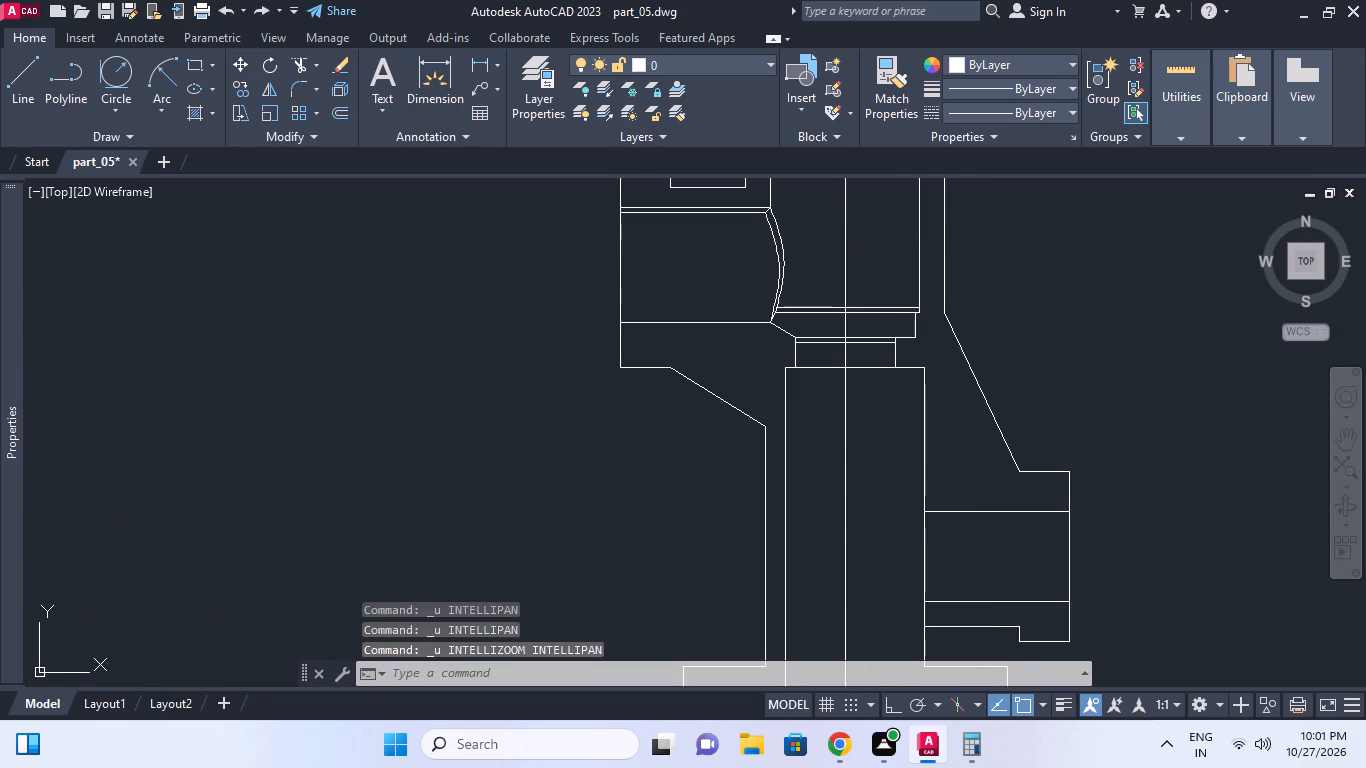
Trim the body's right outer wall line between the right branch's lower bore line and the branch's underside.
{"action": "middle_click_drag", "start_coordinate": [971, 323], "coordinate": [970, 213]}
{"action": "scroll", "coordinate": [970, 303], "scroll_direction": "down", "scroll_amount": 1}
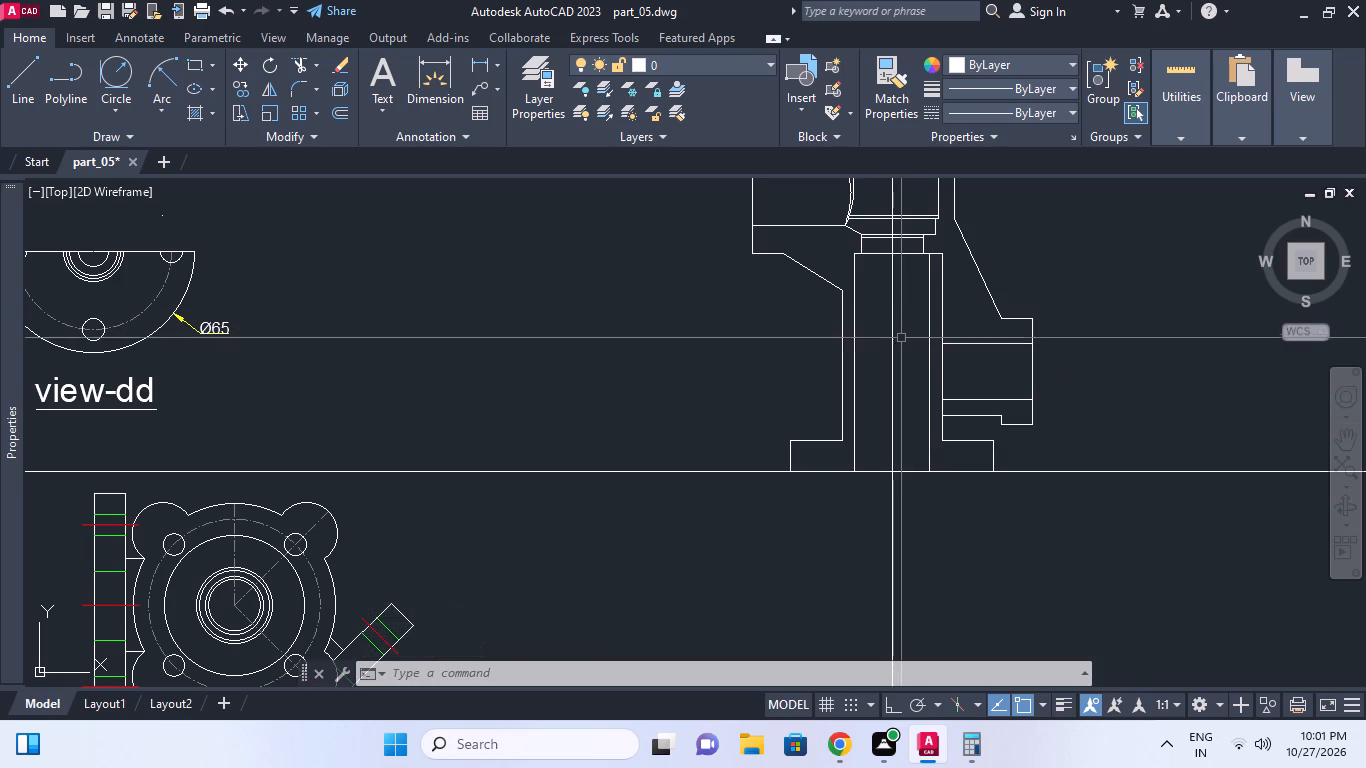
{"action": "middle_click_drag", "start_coordinate": [969, 326], "coordinate": [971, 304]}
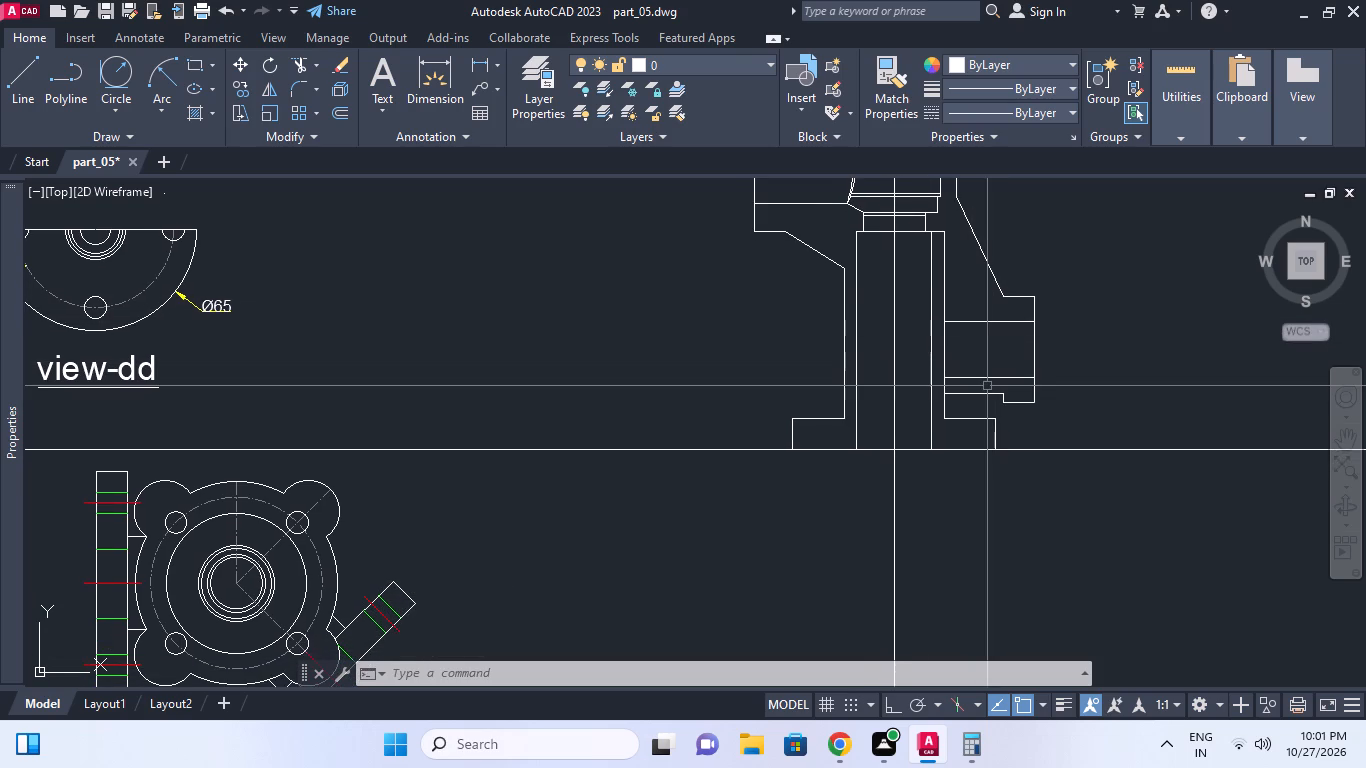
{"action": "middle_click", "coordinate": [984, 371]}
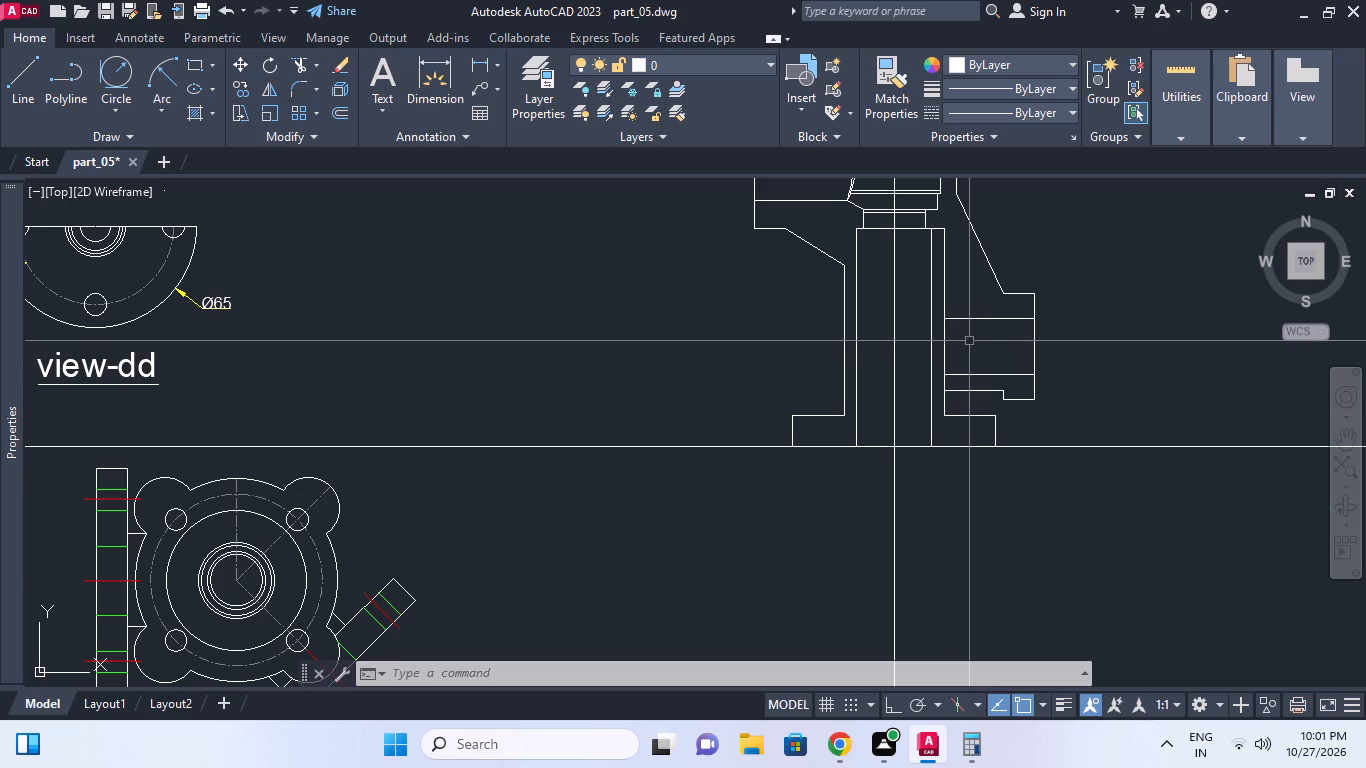
{"action": "middle_click_drag", "start_coordinate": [968, 336], "coordinate": [972, 316]}
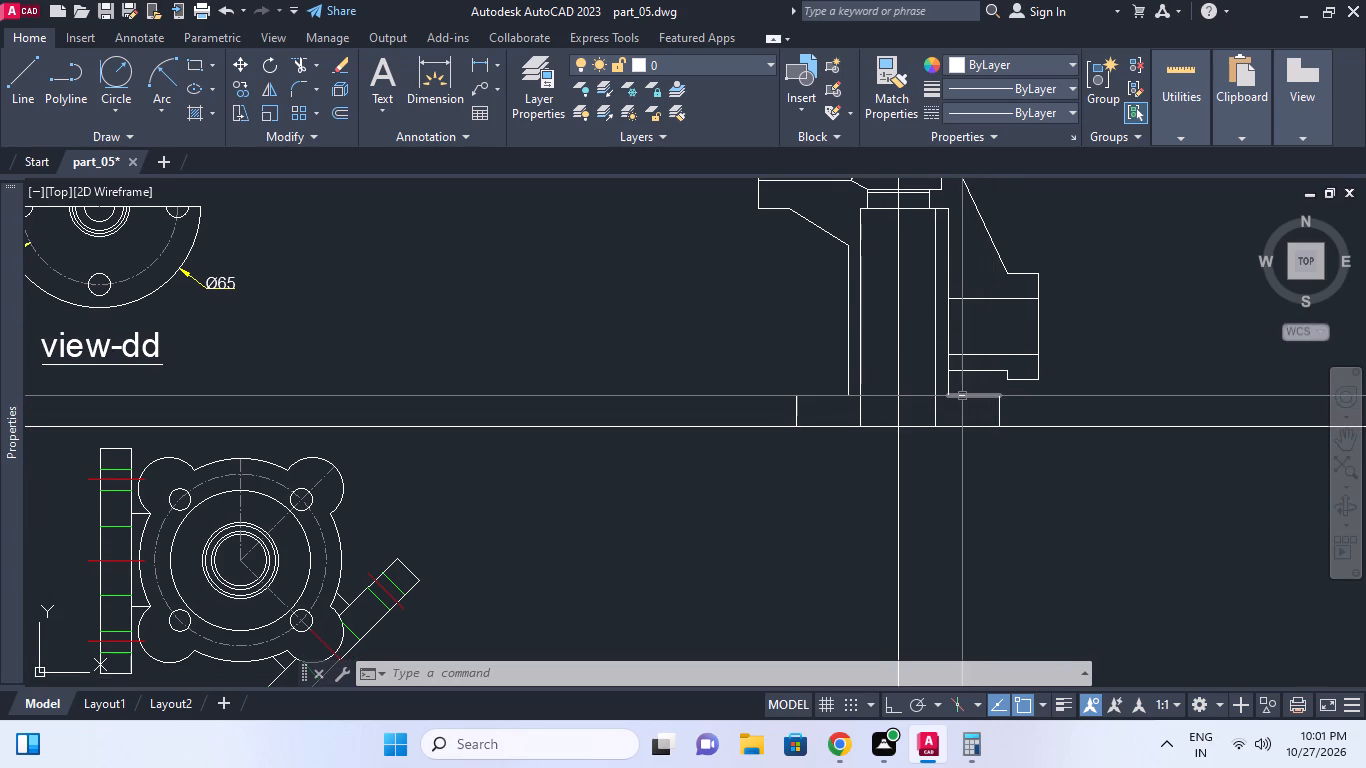
{"action": "scroll", "coordinate": [962, 373], "scroll_direction": "up", "scroll_amount": 1}
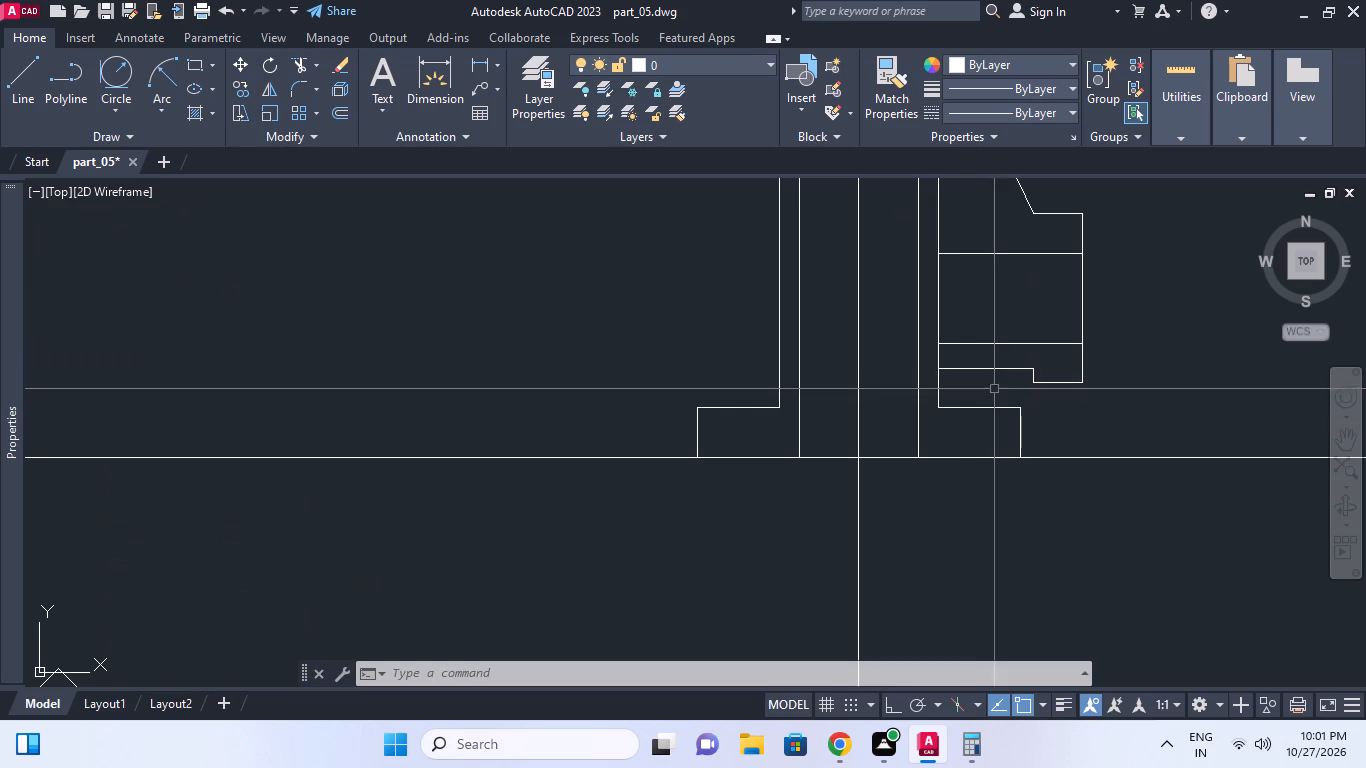
{"action": "key", "text": "Escape"}
{"action": "scroll", "coordinate": [942, 365], "scroll_direction": "up", "scroll_amount": 1}
{"action": "type", "text": "tr"}
{"action": "key", "text": "space"}
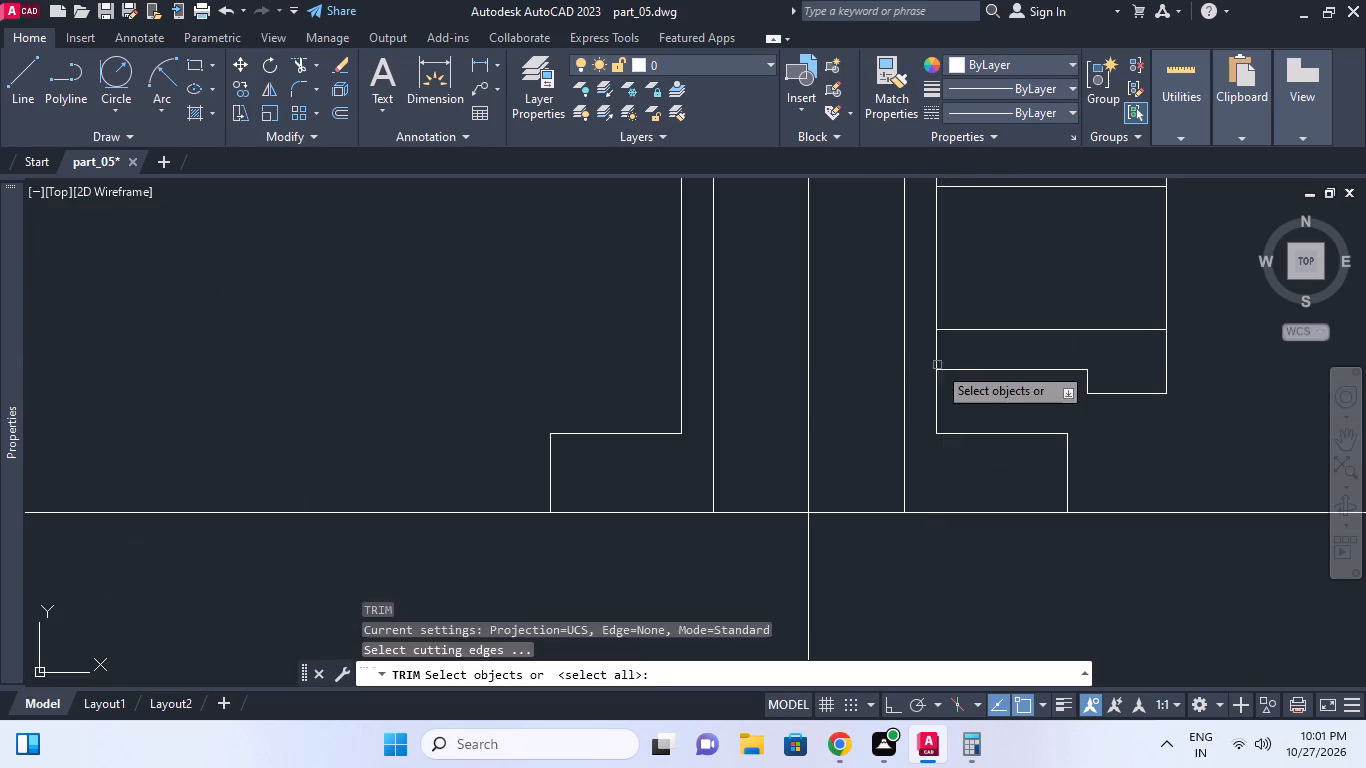
{"action": "key", "text": "space"}
{"action": "left_click", "coordinate": [936, 355]}
{"action": "key", "text": "Escape"}
{"action": "scroll", "coordinate": [1041, 379], "scroll_direction": "down", "scroll_amount": 2}
{"action": "middle_click_drag", "start_coordinate": [1096, 444], "coordinate": [1083, 489]}
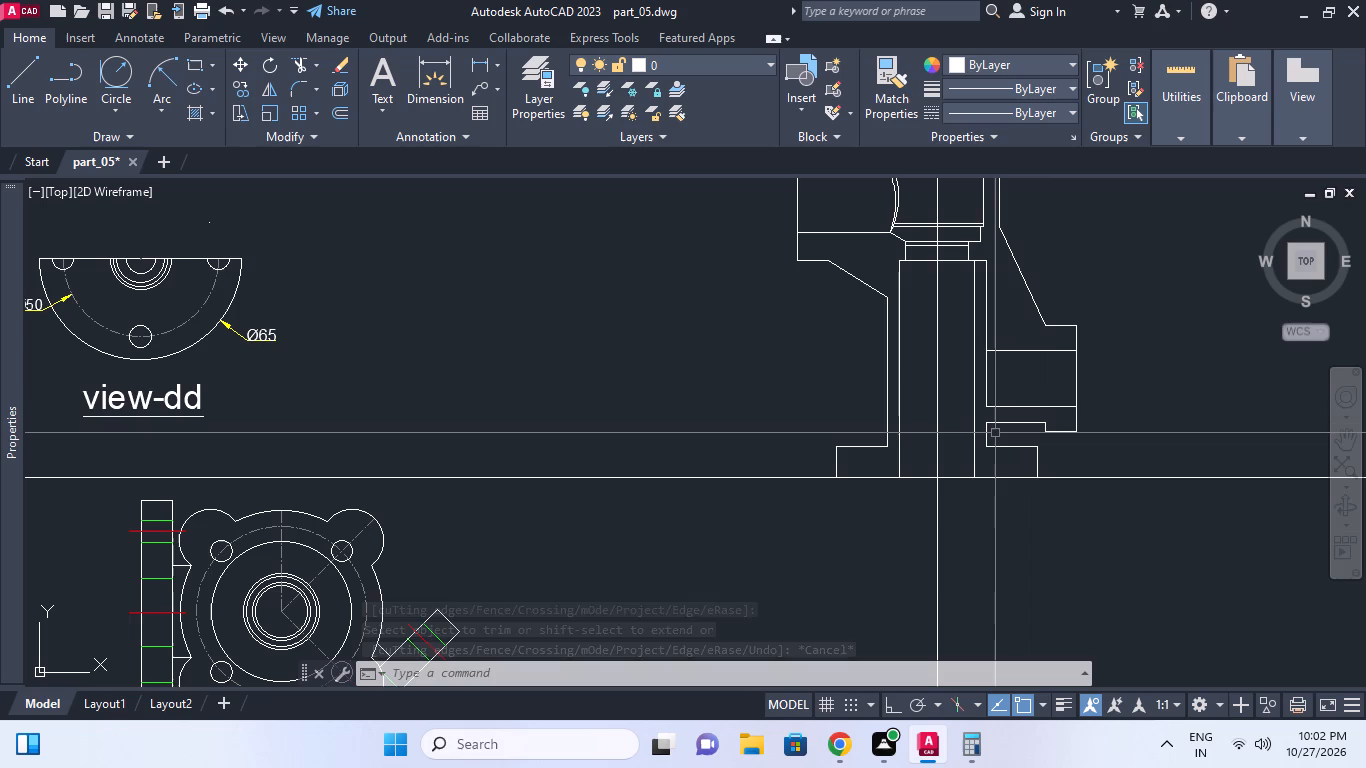
Extend the right branch's lower bore line inward to the main bore's right vertical line.
{"action": "scroll", "coordinate": [978, 423], "scroll_direction": "up", "scroll_amount": 1}
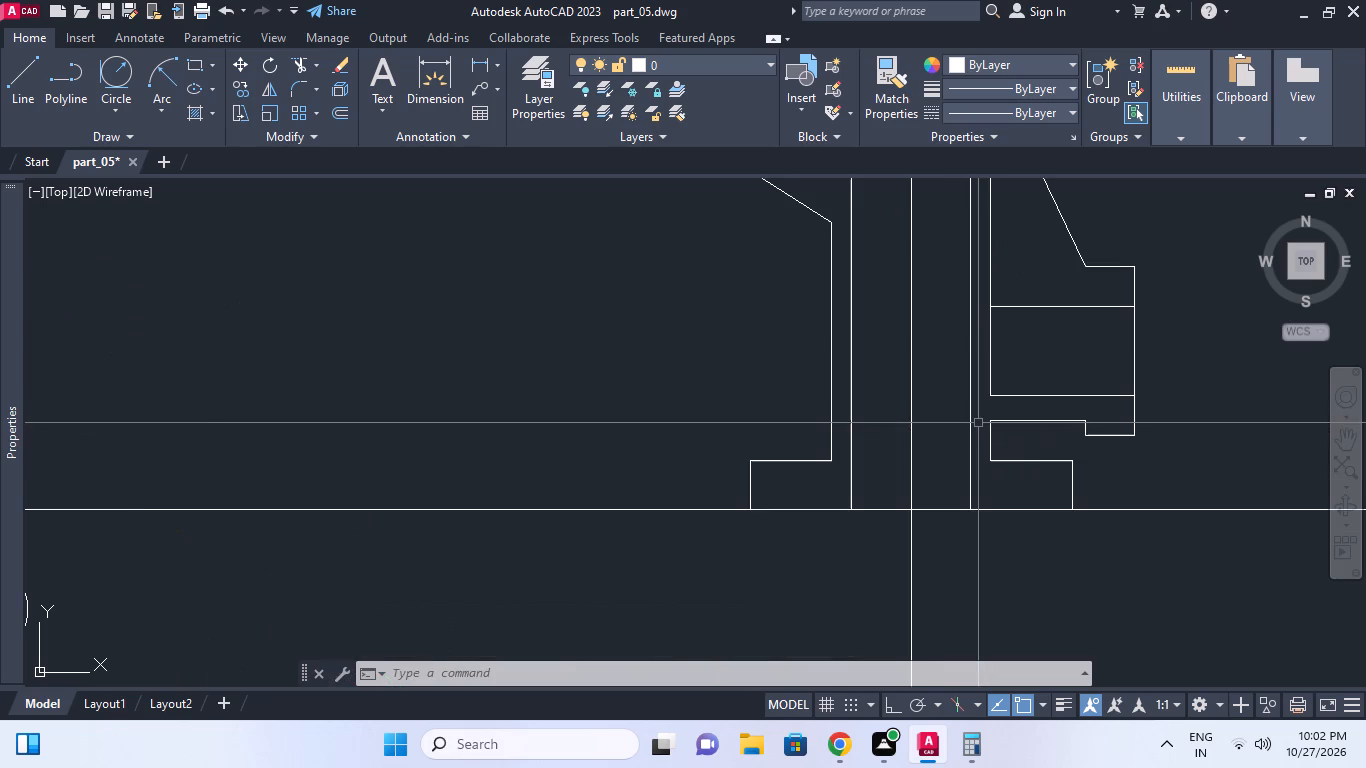
{"action": "key", "text": "Escape"}
{"action": "key", "text": "e"}
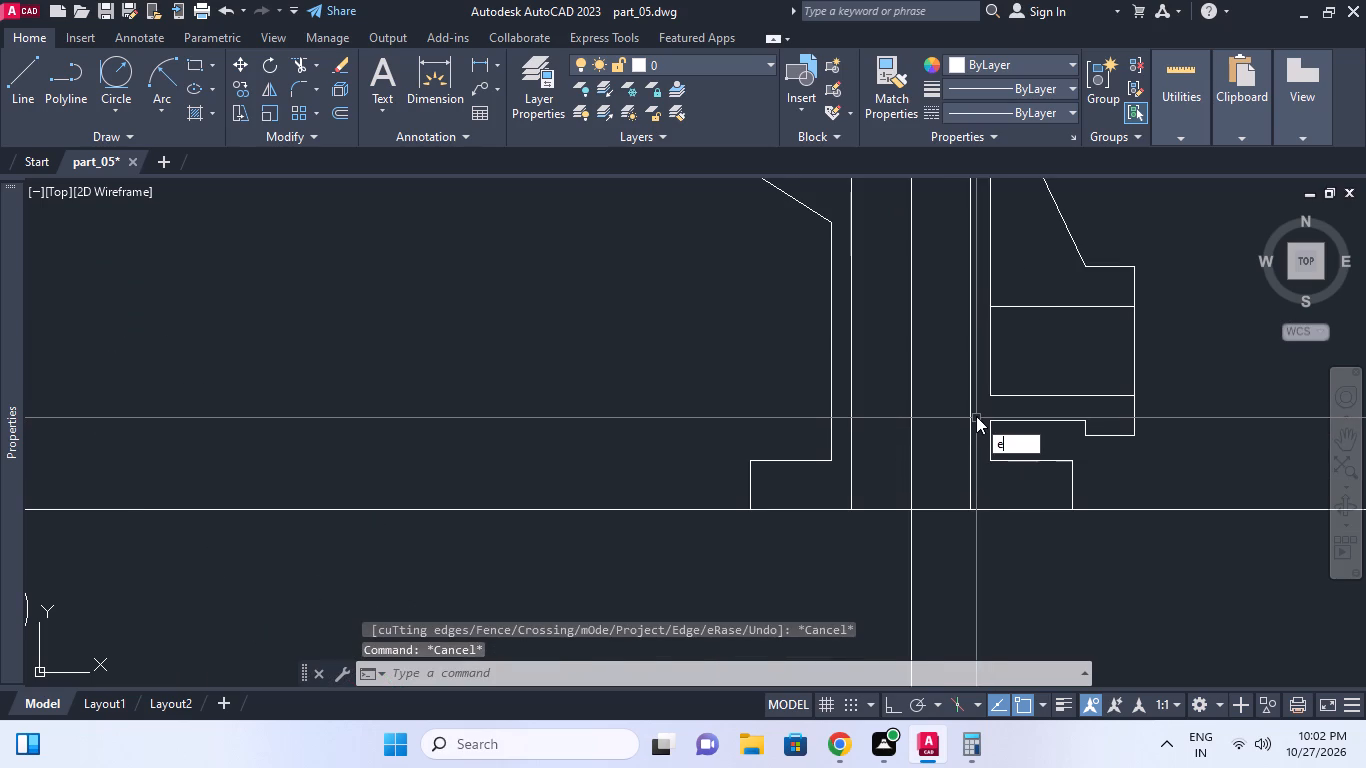
{"action": "key", "text": "x"}
{"action": "key", "text": "space"}
{"action": "left_click", "coordinate": [971, 404]}
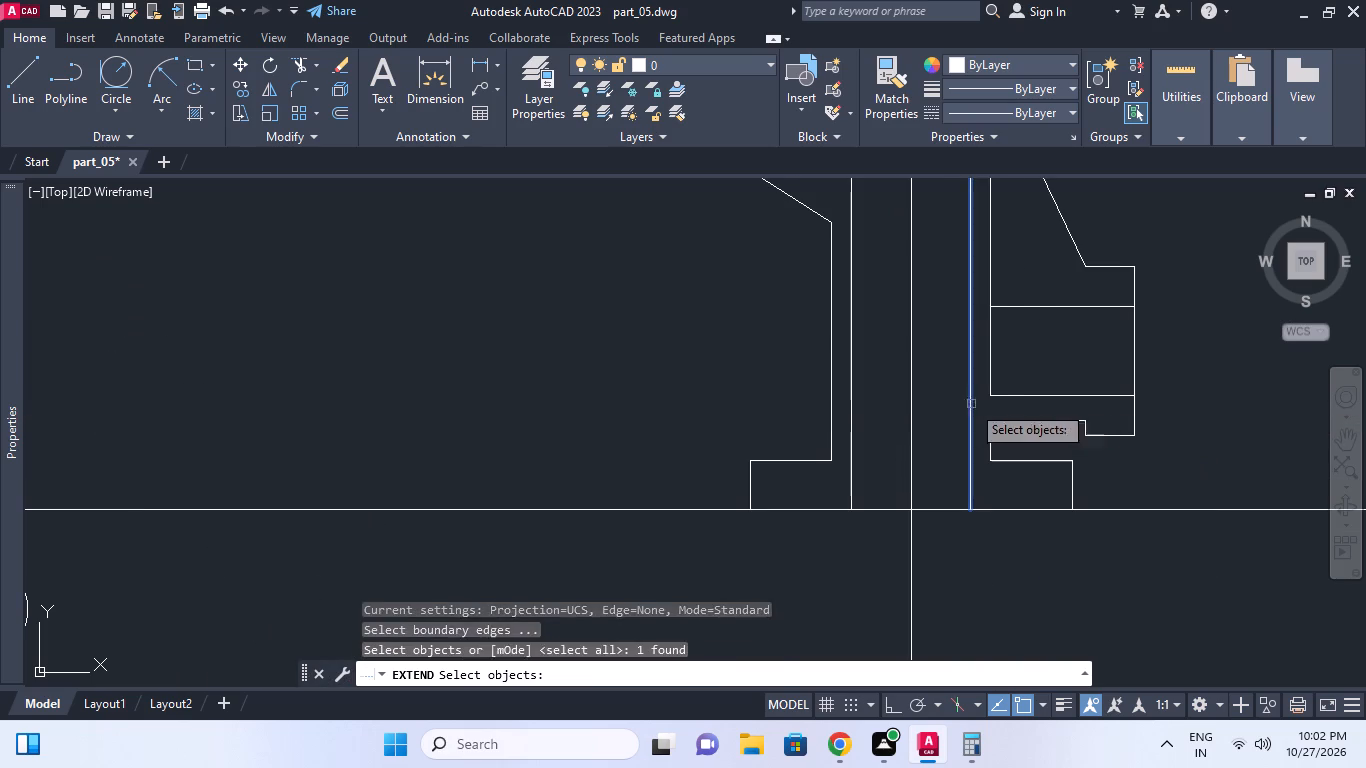
{"action": "key", "text": "space"}
{"action": "left_click", "coordinate": [1032, 398]}
{"action": "key", "text": "Escape"}
Trim the body's right outer wall line between the right branch's upper and lower bore lines.
{"action": "left_click", "coordinate": [990, 359]}
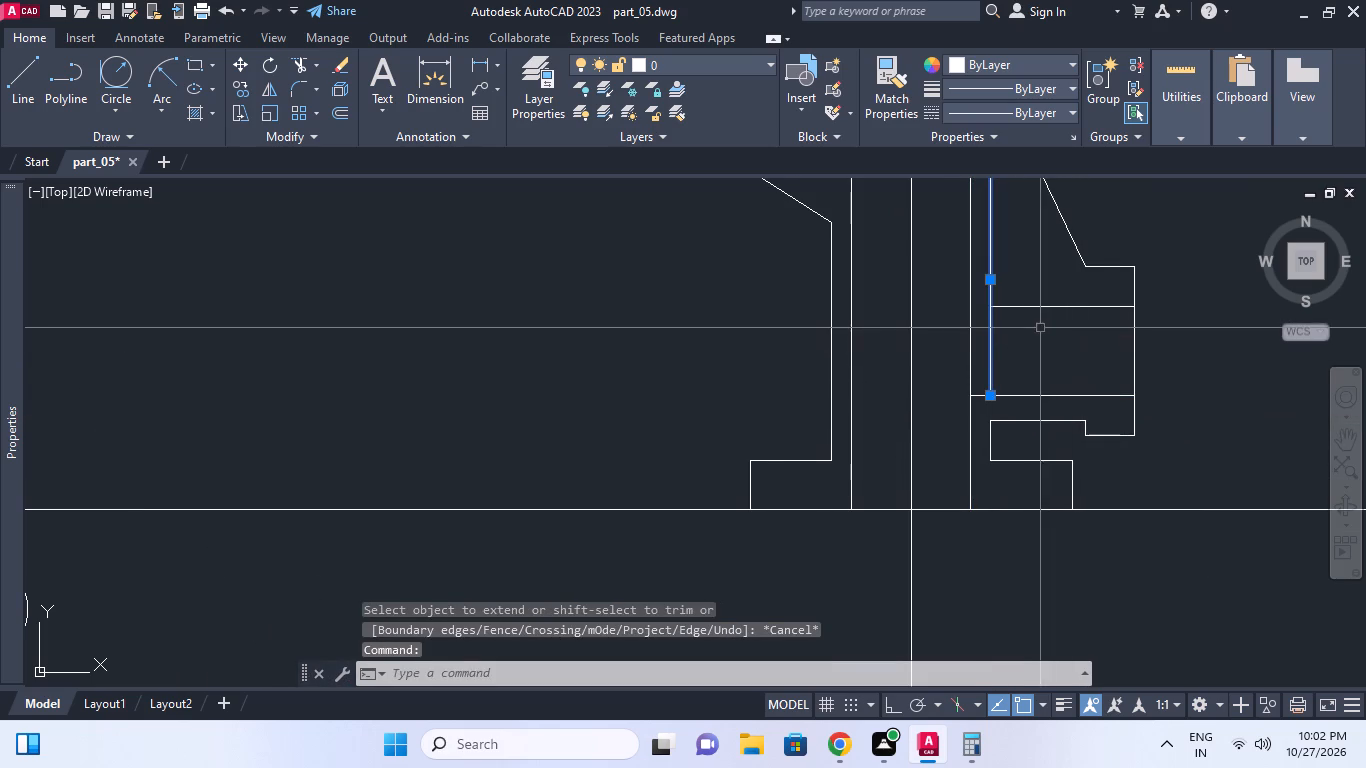
{"action": "key", "text": "Escape"}
{"action": "type", "text": "tr"}
{"action": "key", "text": "space"}
{"action": "left_click", "coordinate": [1022, 304]}
{"action": "key", "text": "space"}
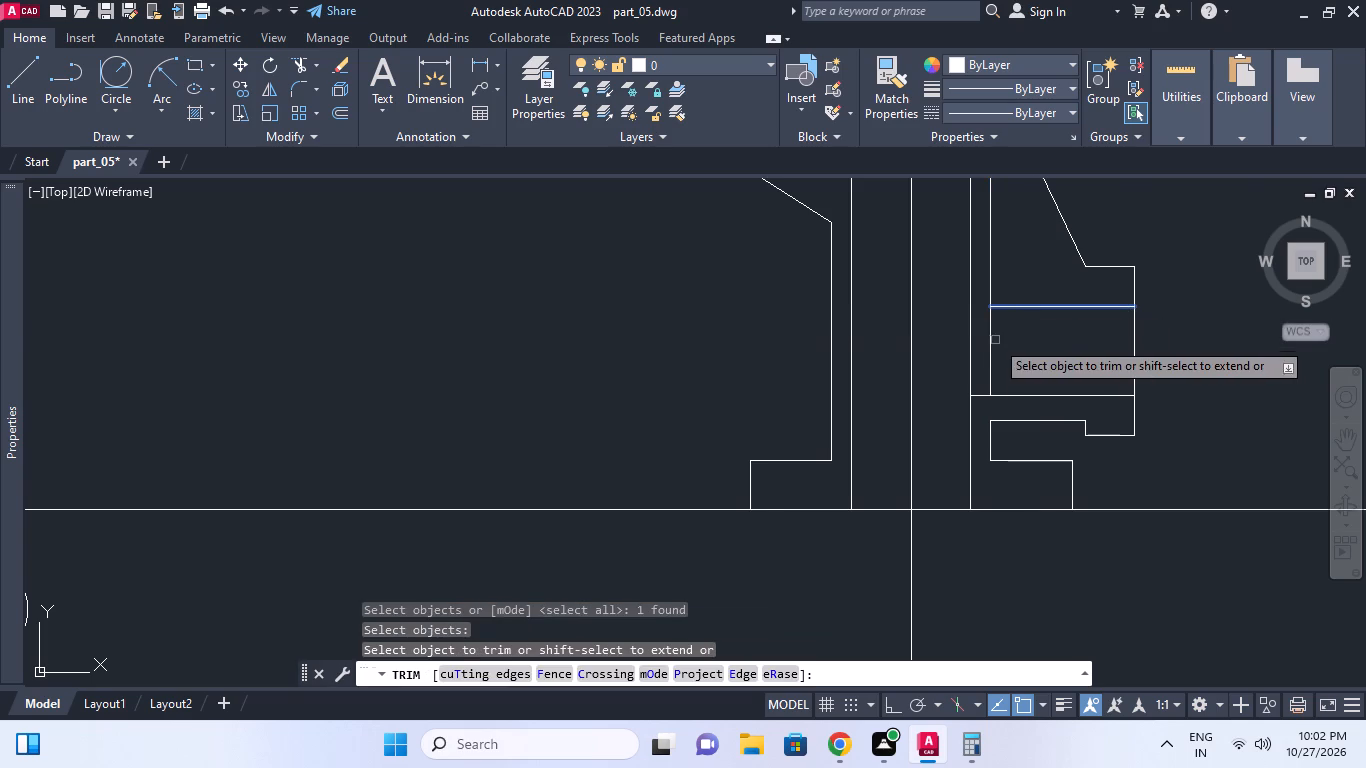
{"action": "left_click", "coordinate": [992, 331]}
{"action": "scroll", "coordinate": [1076, 343], "scroll_direction": "down", "scroll_amount": 1}
{"action": "key", "text": "Escape"}
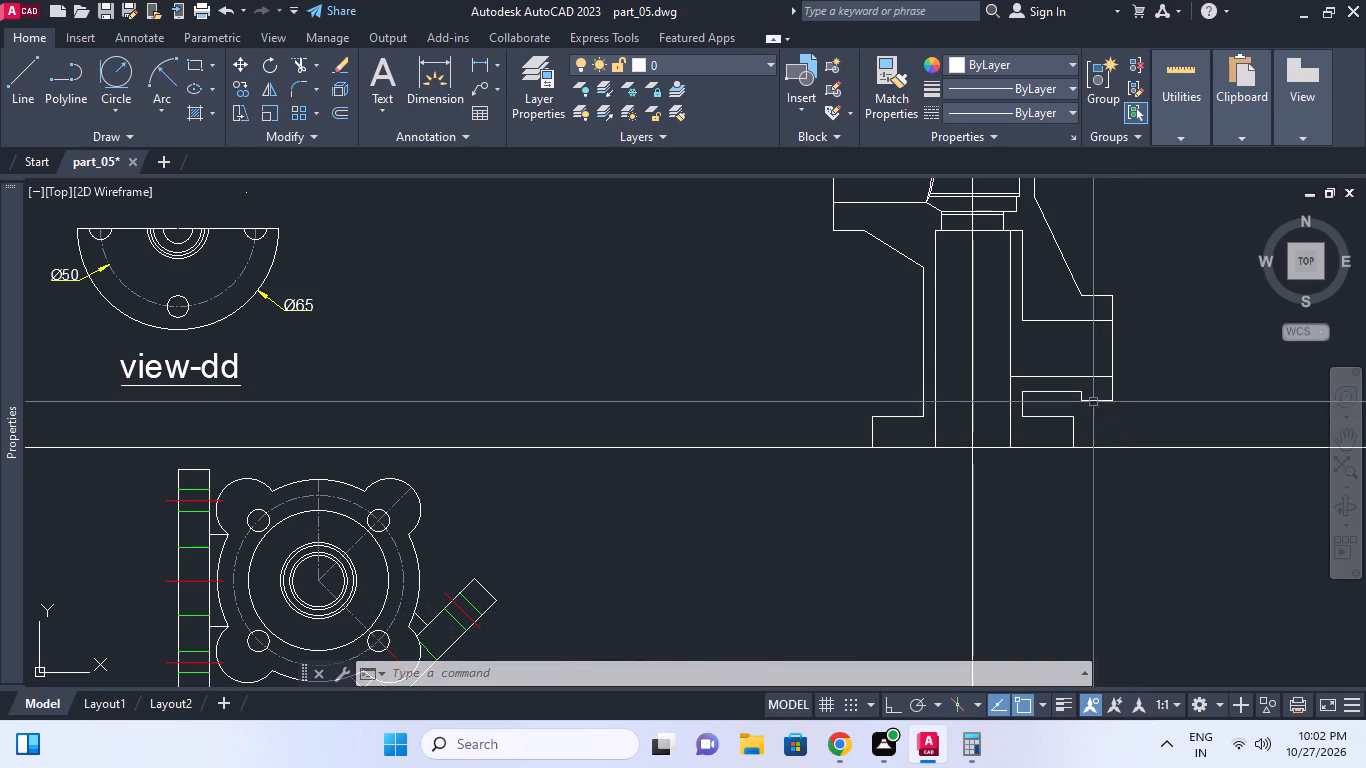
Erase the leftover piece of the right outer wall line above the branch's upper bore line.
{"action": "left_click", "coordinate": [1024, 278]}
{"action": "key", "text": "e"}
{"action": "key", "text": "space"}
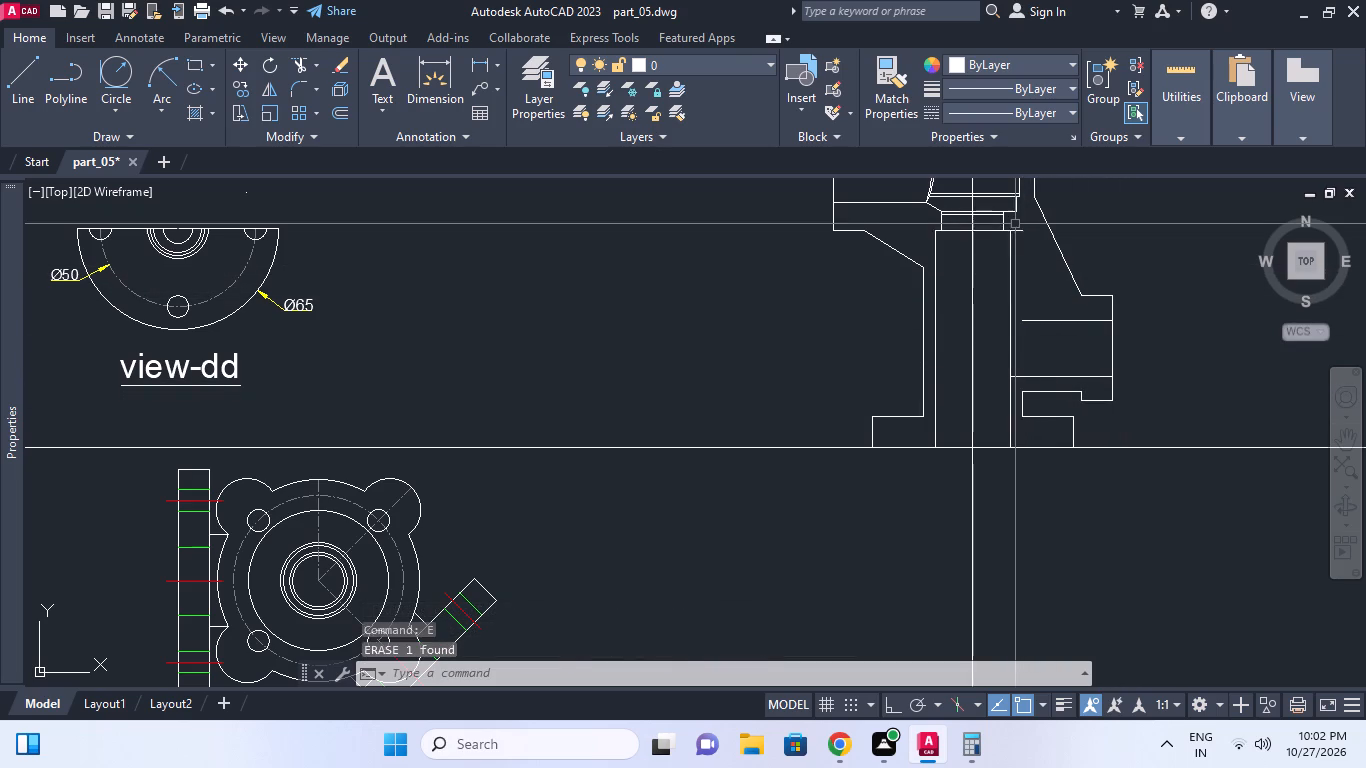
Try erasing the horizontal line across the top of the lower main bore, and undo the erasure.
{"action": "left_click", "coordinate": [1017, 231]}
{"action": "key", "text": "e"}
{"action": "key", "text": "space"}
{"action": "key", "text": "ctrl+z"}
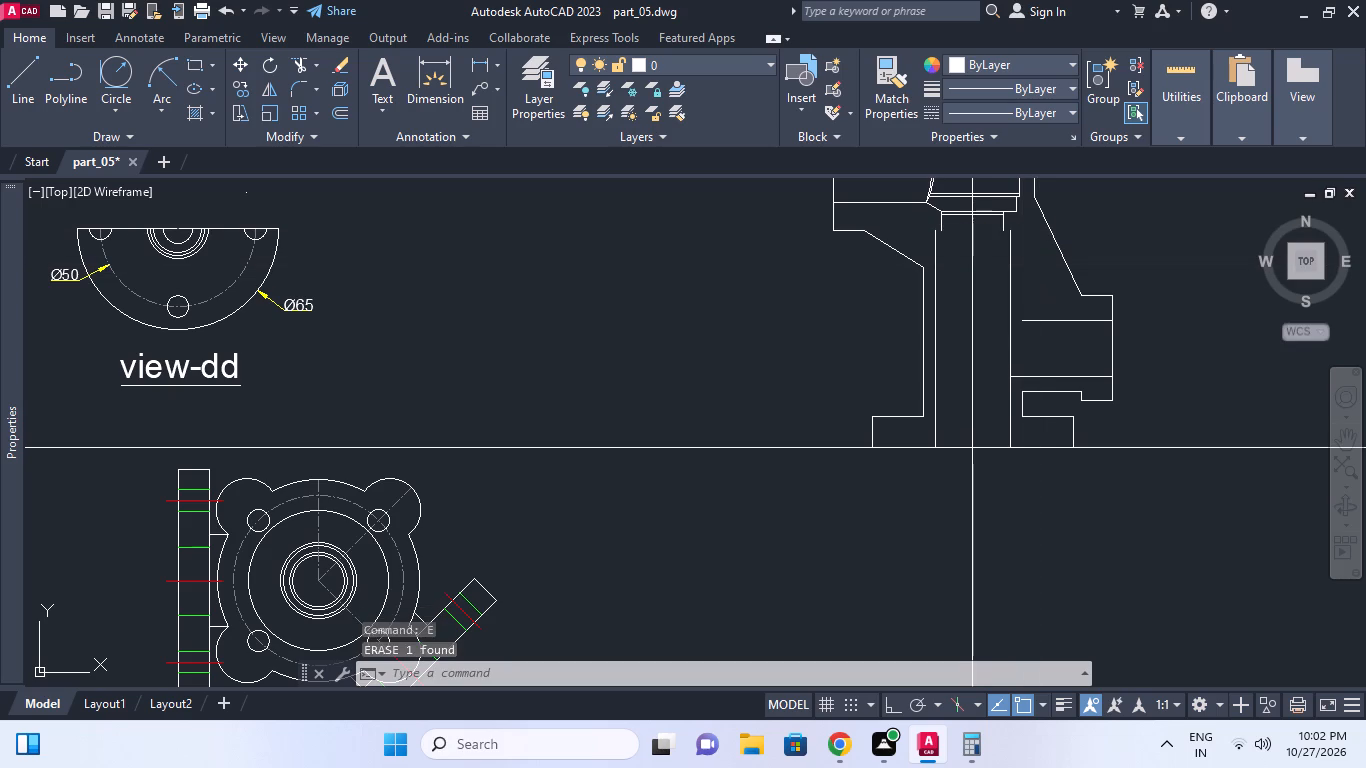
Trim the end of the lower main bore's top line that overhangs its right vertical line.
{"action": "middle_click_drag", "start_coordinate": [1017, 235], "coordinate": [1022, 248]}
{"action": "key", "text": "Escape"}
{"action": "scroll", "coordinate": [1022, 248], "scroll_direction": "up", "scroll_amount": 1}
{"action": "type", "text": "tr"}
{"action": "key", "text": "space"}
{"action": "key", "text": "space"}
{"action": "left_click", "coordinate": [1023, 238]}
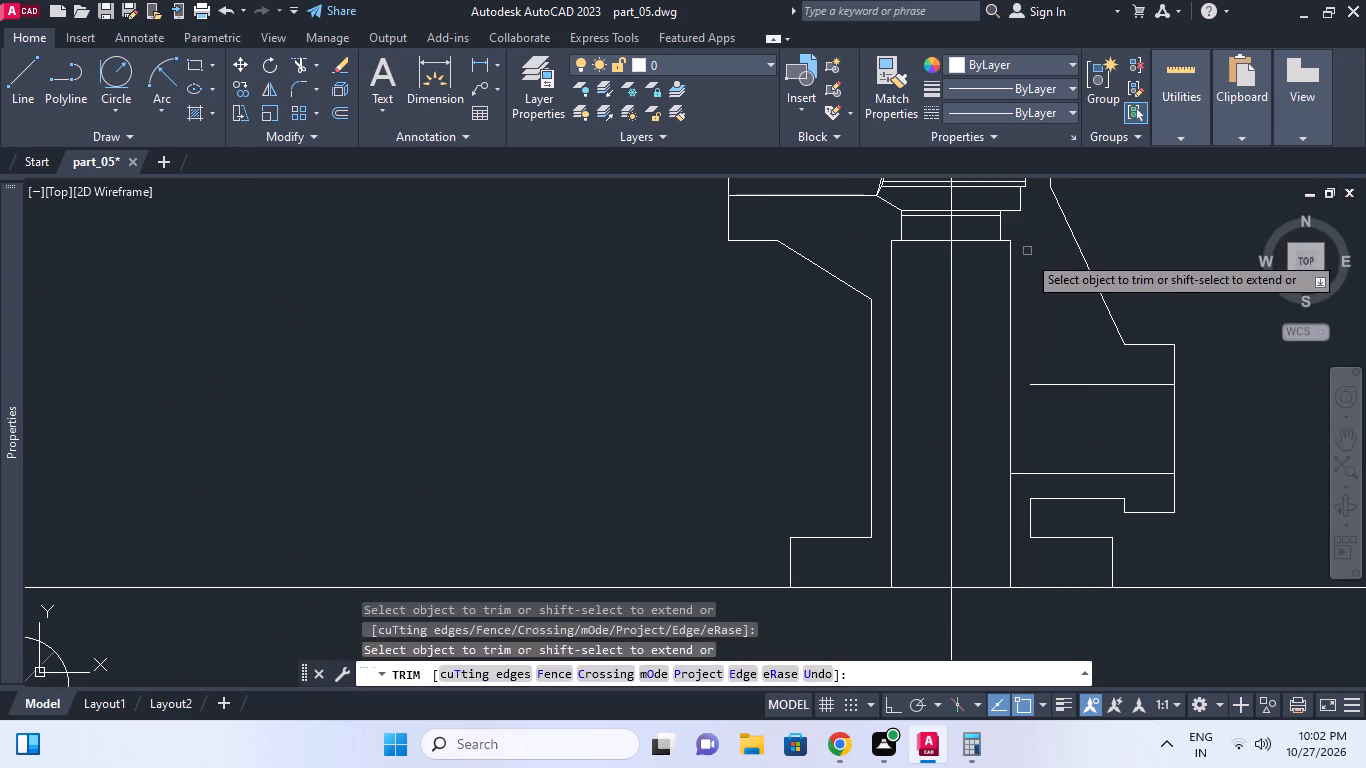
{"action": "key", "text": "Escape"}
Extend the right branch's upper bore line inward to the main bore's right vertical line.
{"action": "key", "text": "e"}
{"action": "key", "text": "x"}
{"action": "key", "text": "space"}
{"action": "left_click", "coordinate": [1032, 413]}
{"action": "left_click", "coordinate": [976, 408]}
{"action": "key", "text": "space"}
{"action": "left_click", "coordinate": [1049, 386]}
{"action": "key", "text": "Escape"}
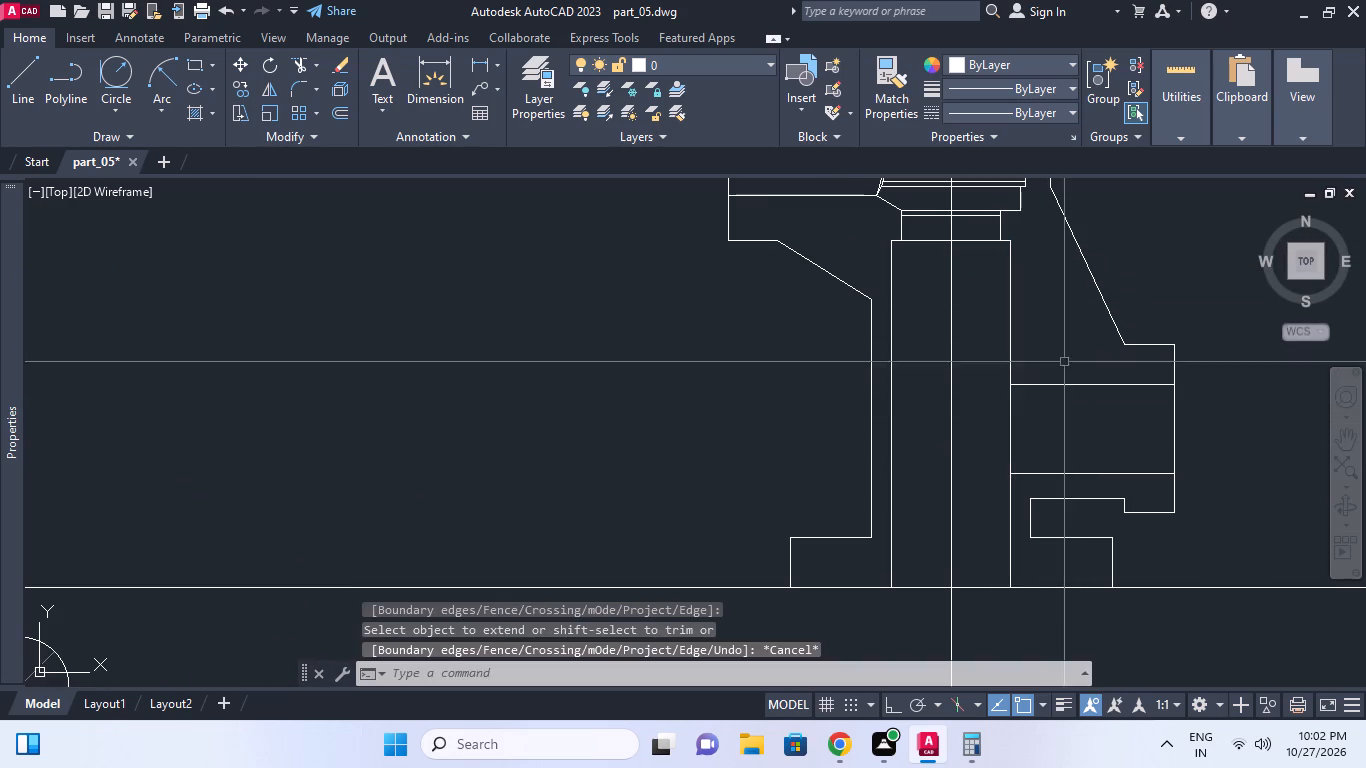
{"action": "key", "text": "Escape"}
Offset by 1 the main bore's right line outward, the branch's upper bore line upward and its lower bore line downward.
{"action": "middle_click_drag", "start_coordinate": [1085, 452], "coordinate": [1082, 414]}
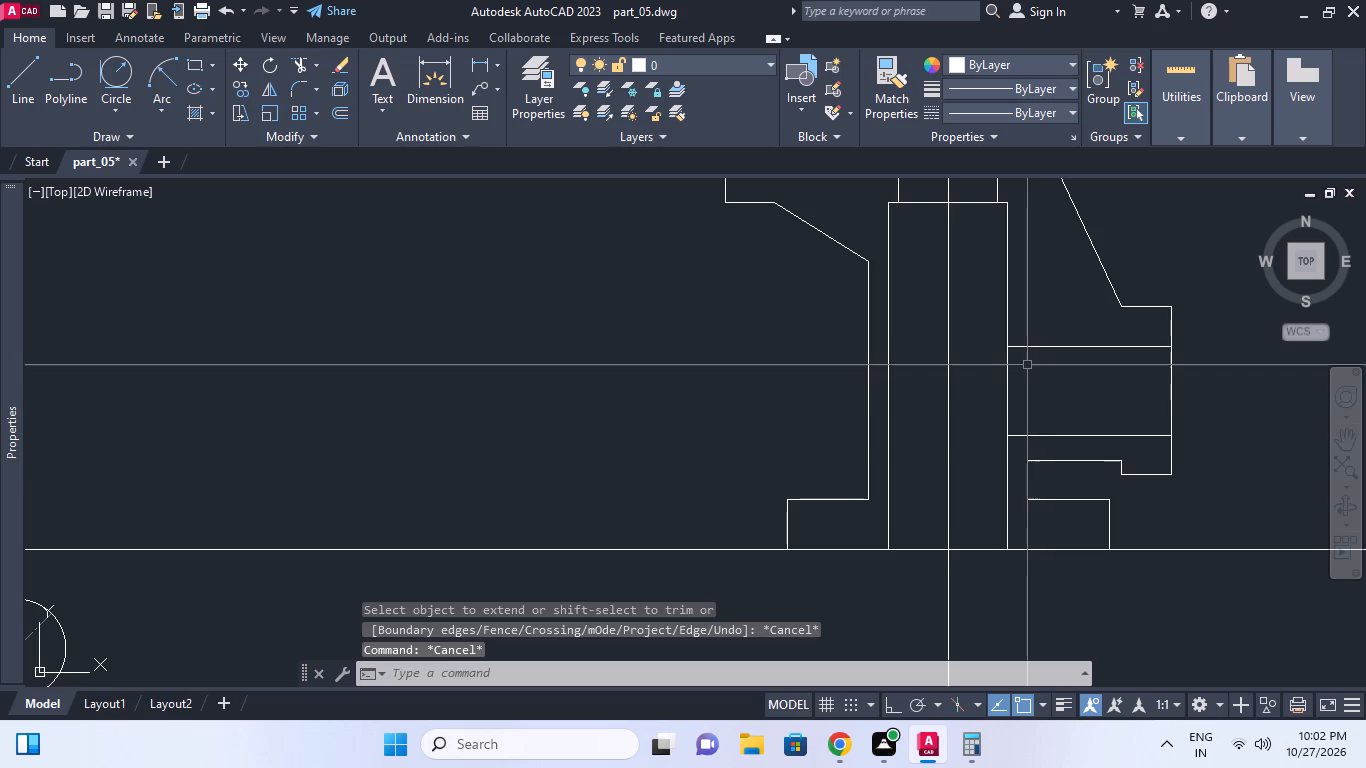
{"action": "type", "text": "o"}
{"action": "key", "text": "space"}
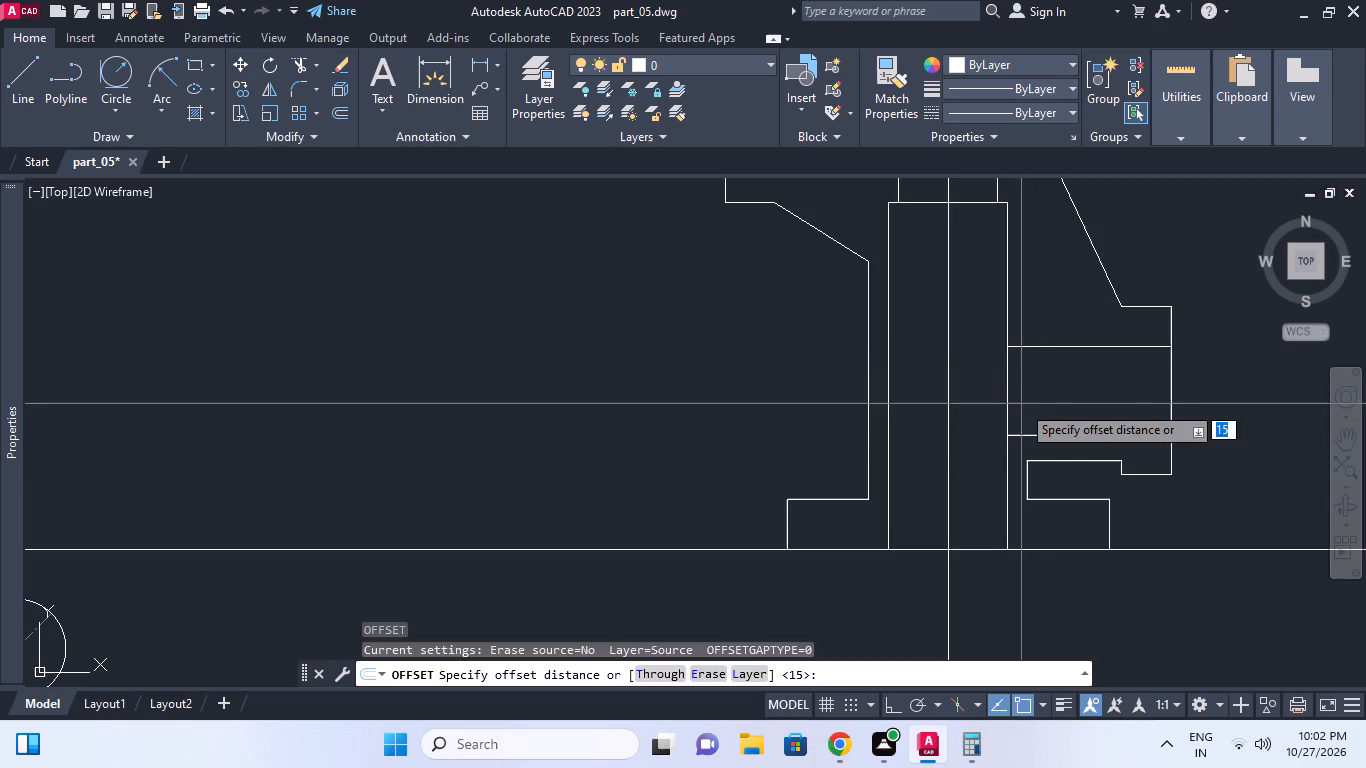
{"action": "key", "text": "1"}
{"action": "key", "text": "space"}
{"action": "left_click", "coordinate": [1006, 341]}
{"action": "left_click", "coordinate": [1034, 327]}
{"action": "left_click", "coordinate": [1036, 347]}
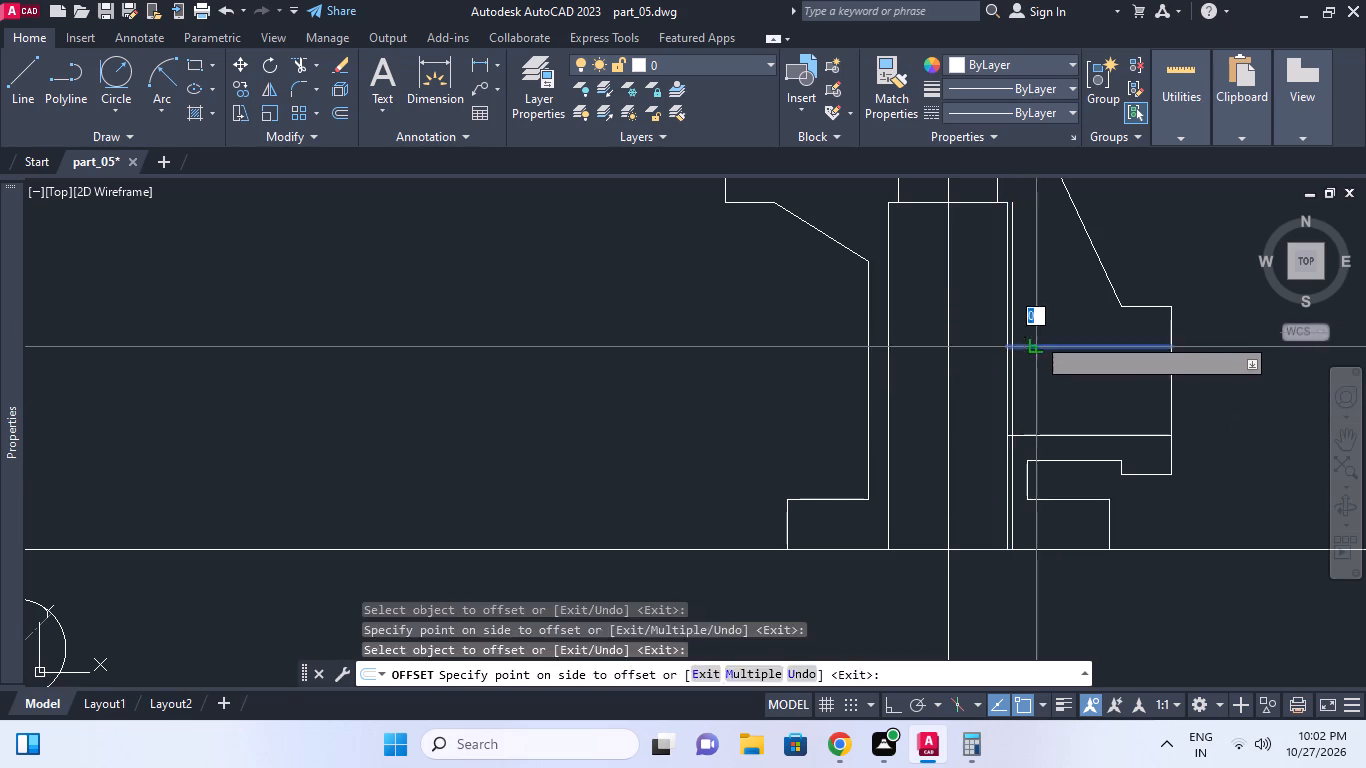
{"action": "left_click", "coordinate": [1036, 333]}
{"action": "left_click", "coordinate": [1027, 436]}
{"action": "left_click", "coordinate": [1023, 474]}
{"action": "key", "text": "Escape"}
Draw a diagonal at the branch's upper bore corner, from the offset vertical on the original bore line to the original vertical on the offset line.
{"action": "middle_click", "coordinate": [1010, 448]}
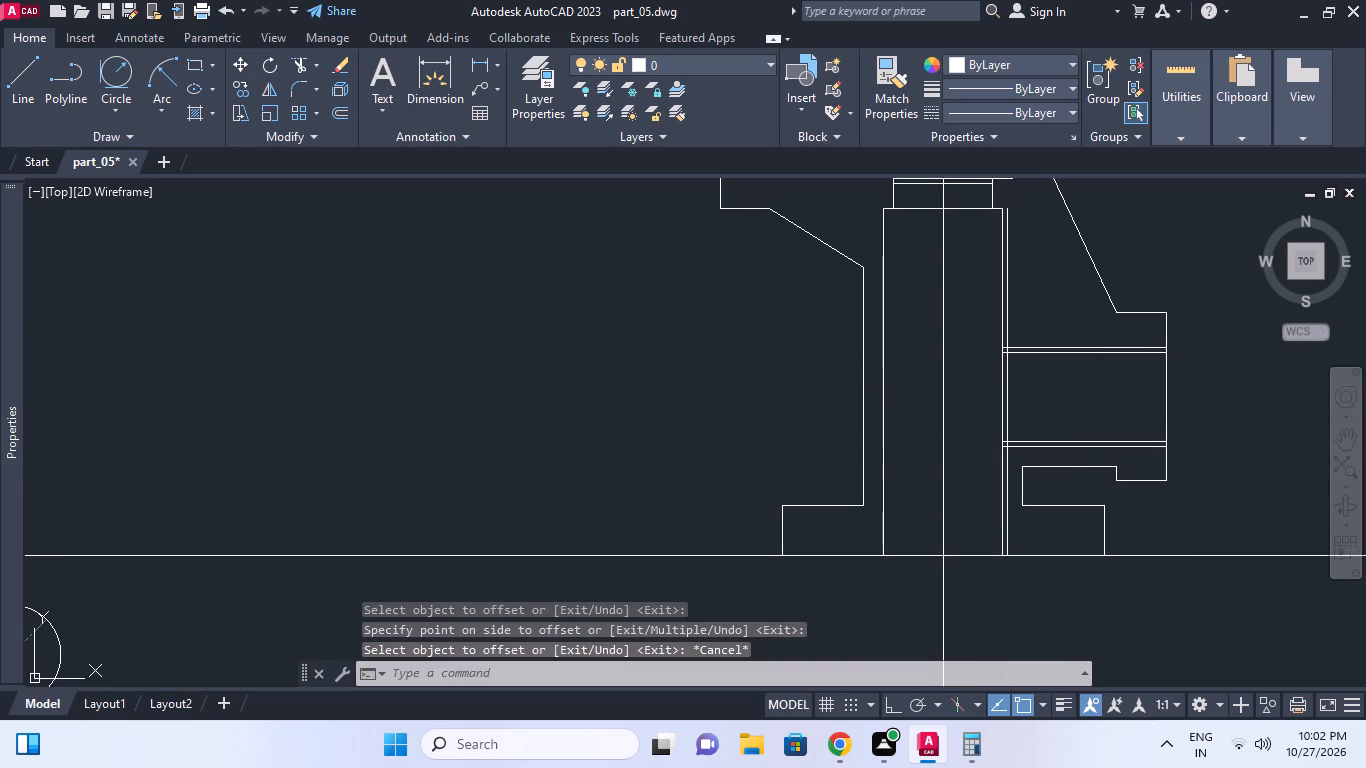
{"action": "scroll", "coordinate": [1007, 348], "scroll_direction": "up", "scroll_amount": 3}
{"action": "middle_click", "coordinate": [1007, 348]}
{"action": "key", "text": "l"}
{"action": "key", "text": "space"}
{"action": "left_click", "coordinate": [1003, 364]}
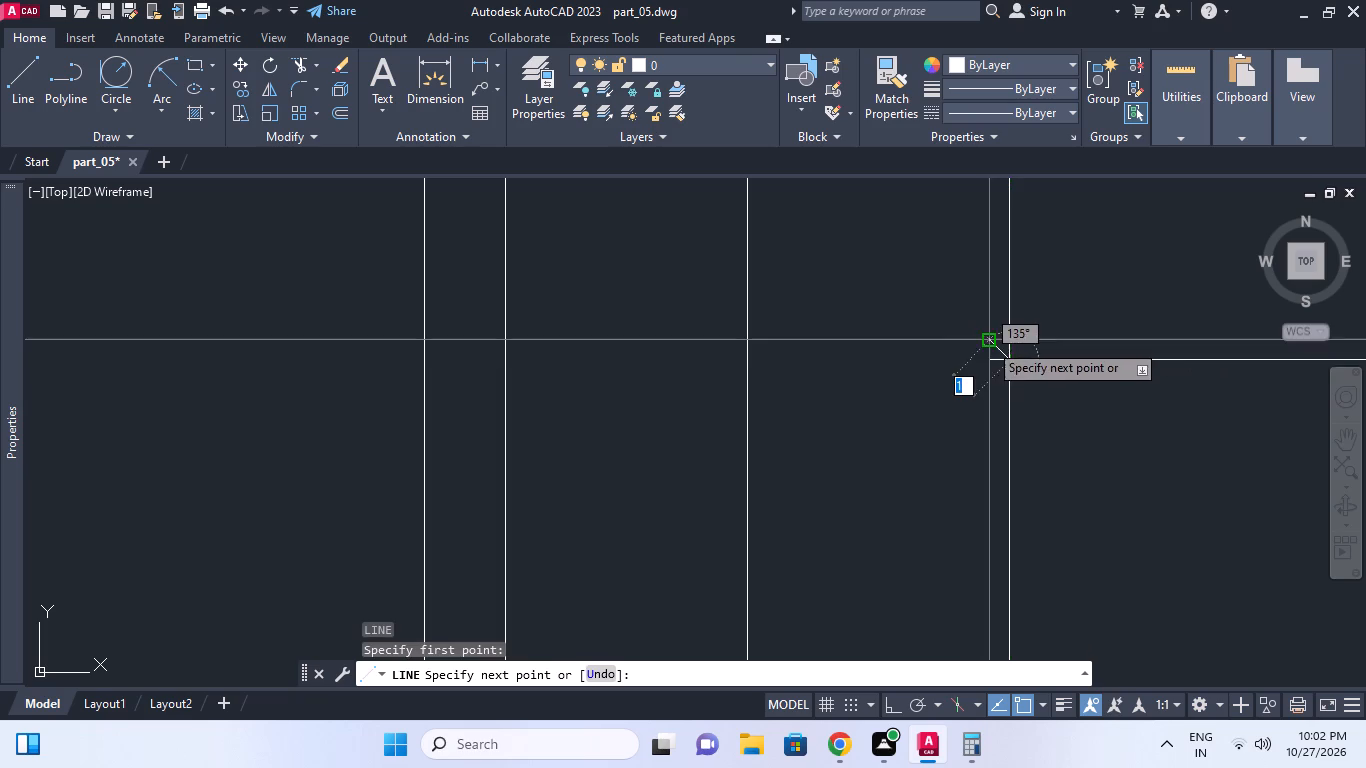
{"action": "left_click", "coordinate": [992, 337]}
{"action": "key", "text": "Escape"}
Draw a diagonal at the branch's lower bore corner, from the original lines' intersection to the offset lines' intersection.
{"action": "key", "text": "space"}
{"action": "middle_click_drag", "start_coordinate": [1024, 398], "coordinate": [1004, 243]}
{"action": "scroll", "coordinate": [1033, 463], "scroll_direction": "down", "scroll_amount": 1}
{"action": "middle_click_drag", "start_coordinate": [1032, 463], "coordinate": [1024, 451]}
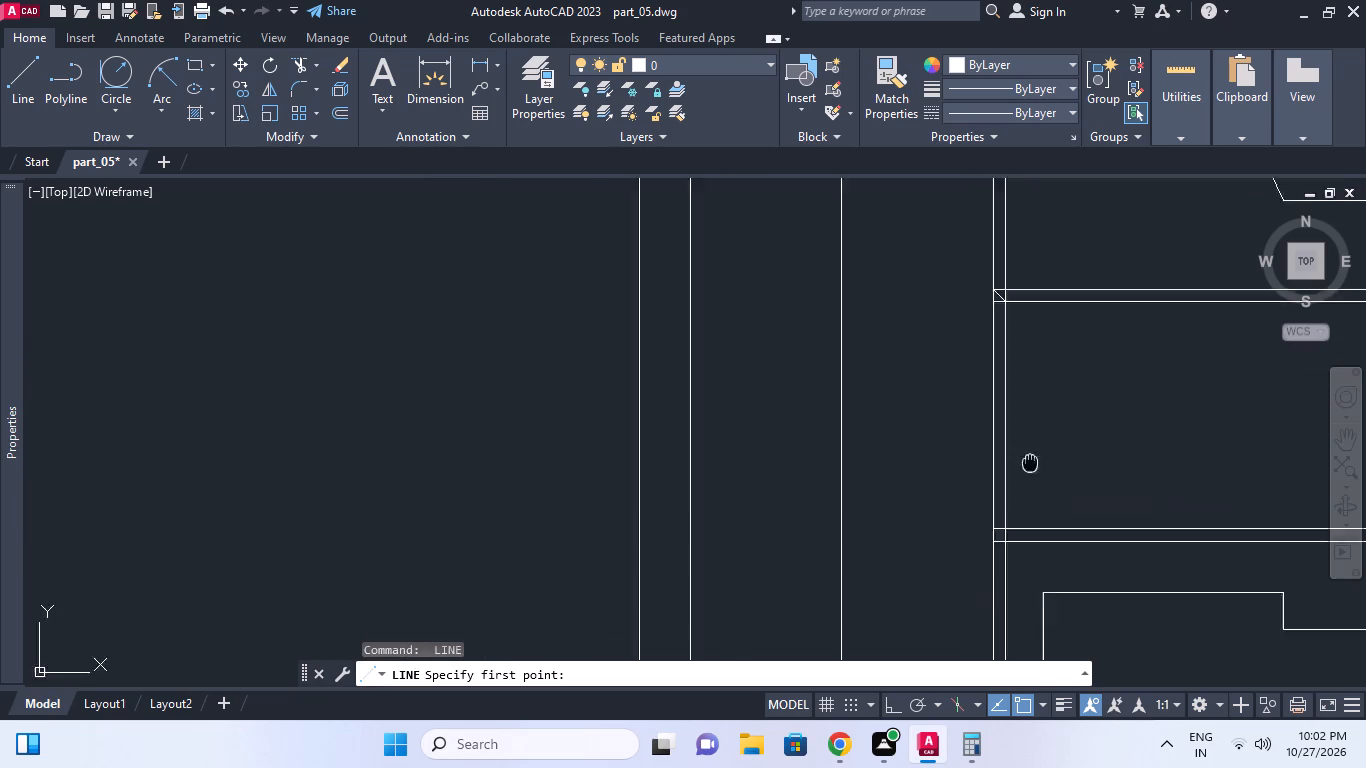
{"action": "middle_click_drag", "start_coordinate": [1024, 451], "coordinate": [999, 367]}
{"action": "scroll", "coordinate": [973, 461], "scroll_direction": "up", "scroll_amount": 2}
{"action": "left_click", "coordinate": [942, 396]}
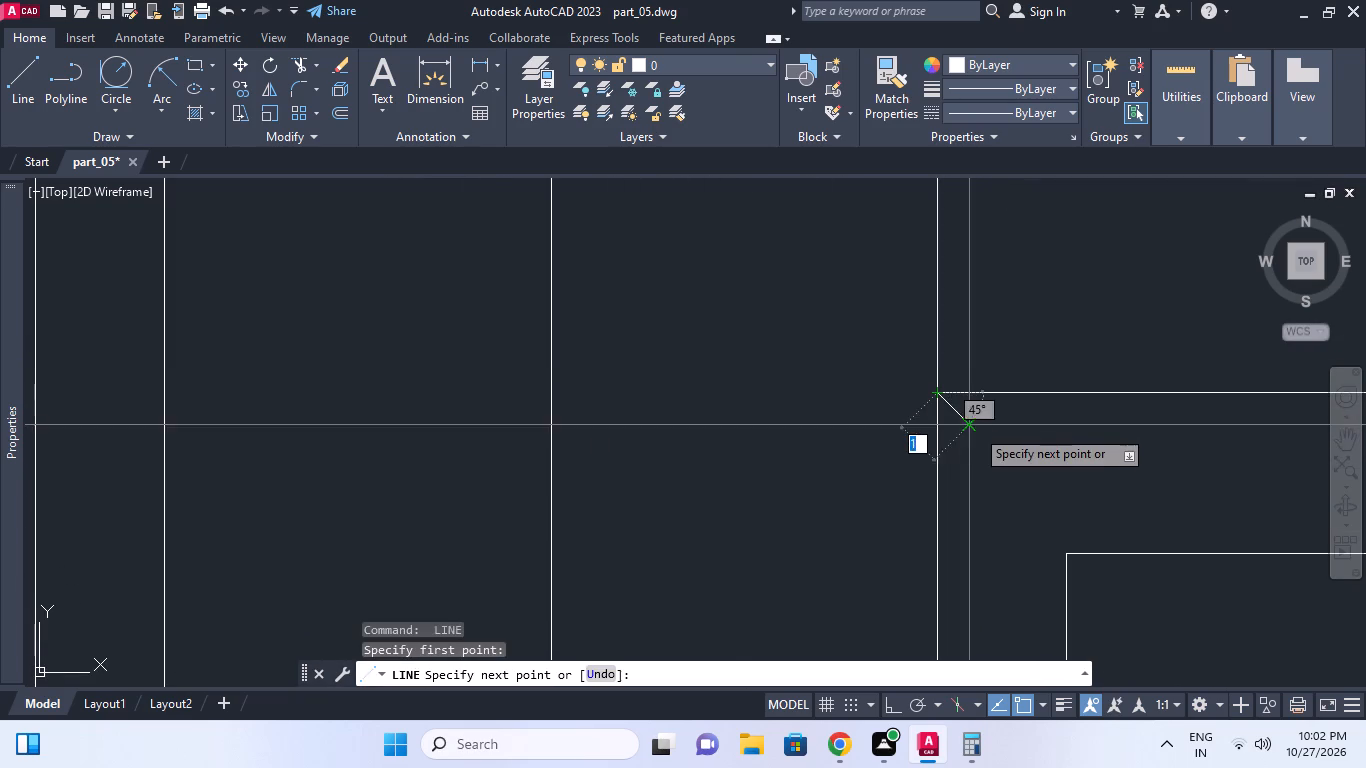
{"action": "left_click", "coordinate": [971, 428]}
{"action": "key", "text": "Escape"}
{"action": "middle_click", "coordinate": [976, 417]}
{"action": "scroll", "coordinate": [975, 414], "scroll_direction": "down", "scroll_amount": 1}
{"action": "key", "text": "Escape"}
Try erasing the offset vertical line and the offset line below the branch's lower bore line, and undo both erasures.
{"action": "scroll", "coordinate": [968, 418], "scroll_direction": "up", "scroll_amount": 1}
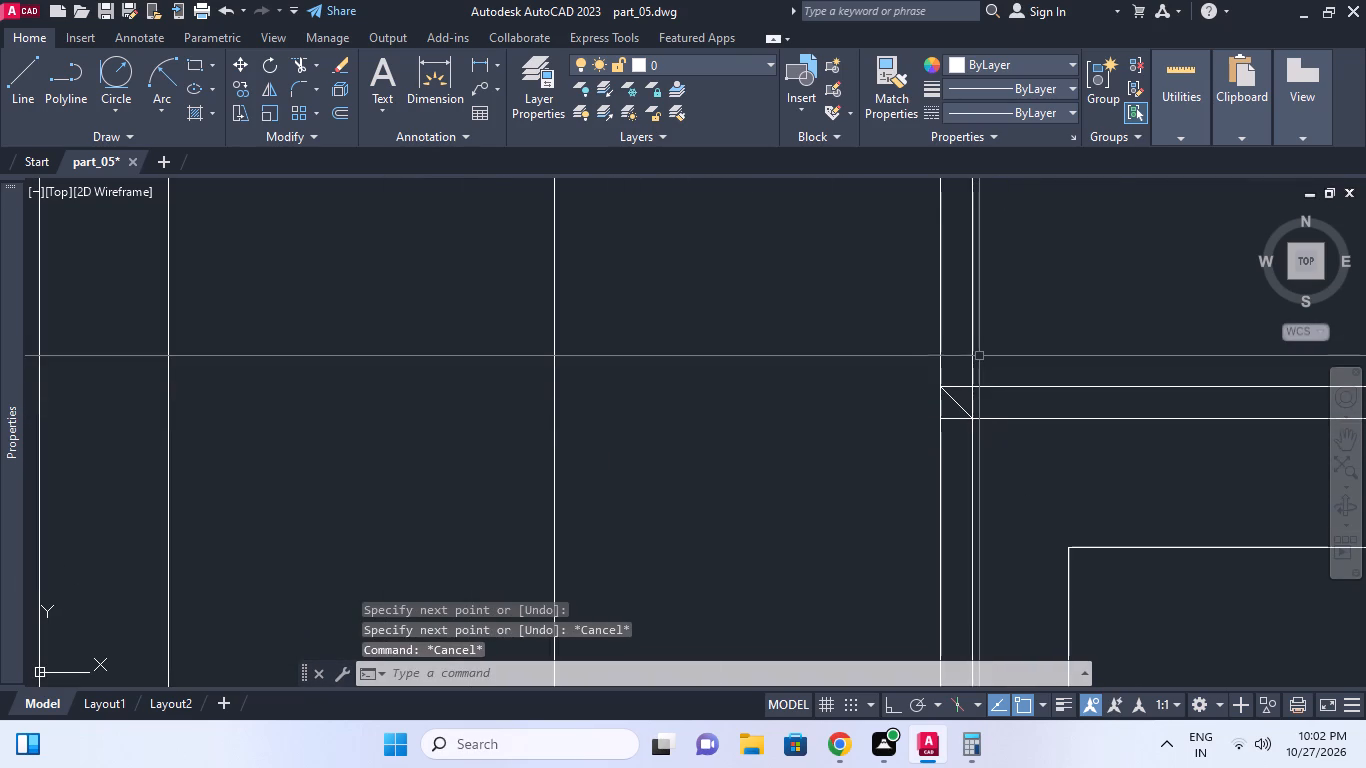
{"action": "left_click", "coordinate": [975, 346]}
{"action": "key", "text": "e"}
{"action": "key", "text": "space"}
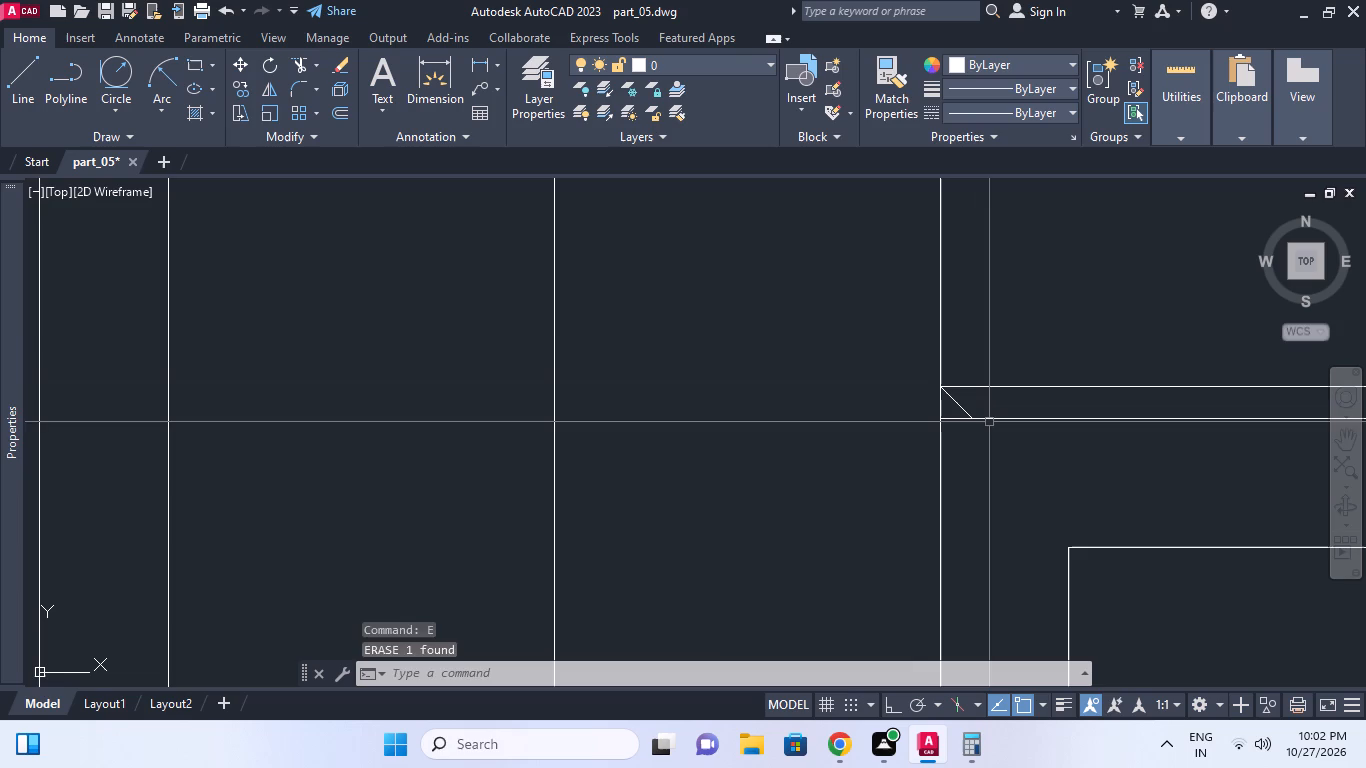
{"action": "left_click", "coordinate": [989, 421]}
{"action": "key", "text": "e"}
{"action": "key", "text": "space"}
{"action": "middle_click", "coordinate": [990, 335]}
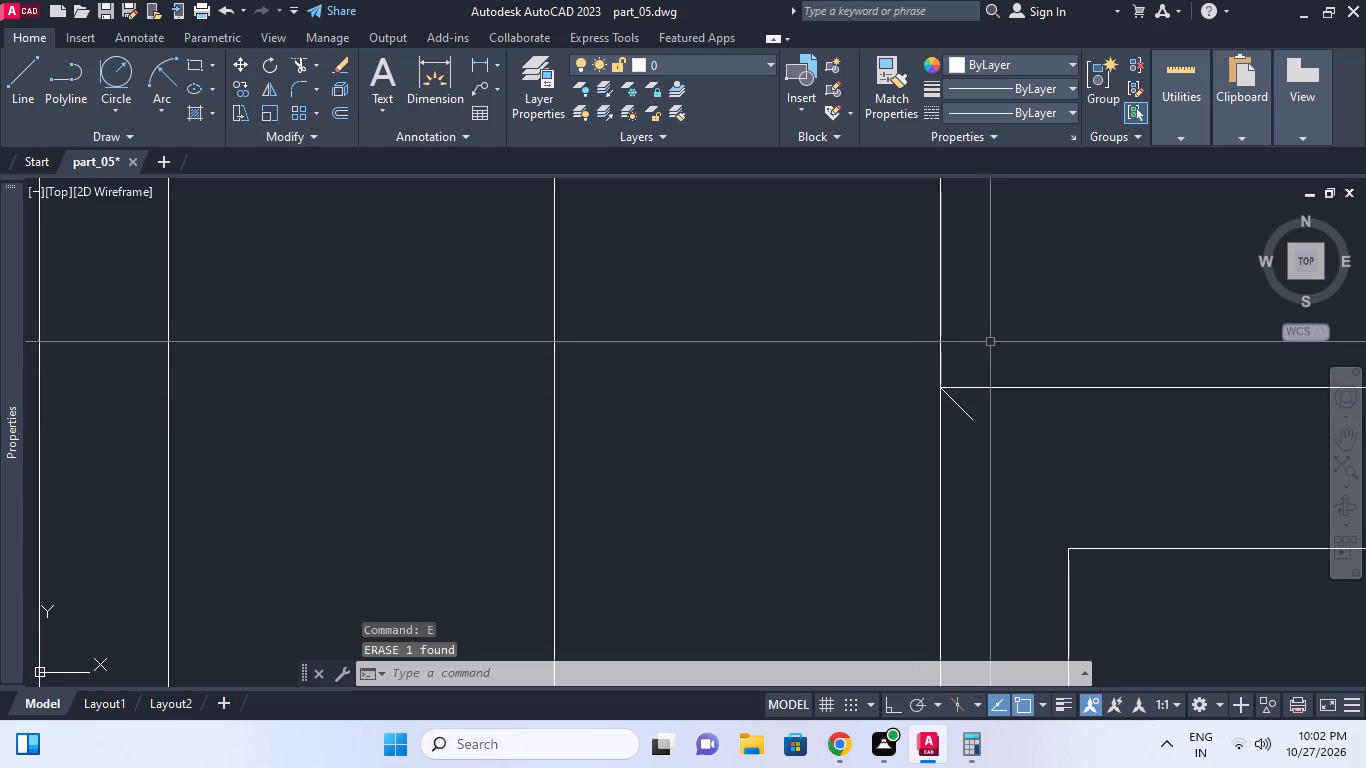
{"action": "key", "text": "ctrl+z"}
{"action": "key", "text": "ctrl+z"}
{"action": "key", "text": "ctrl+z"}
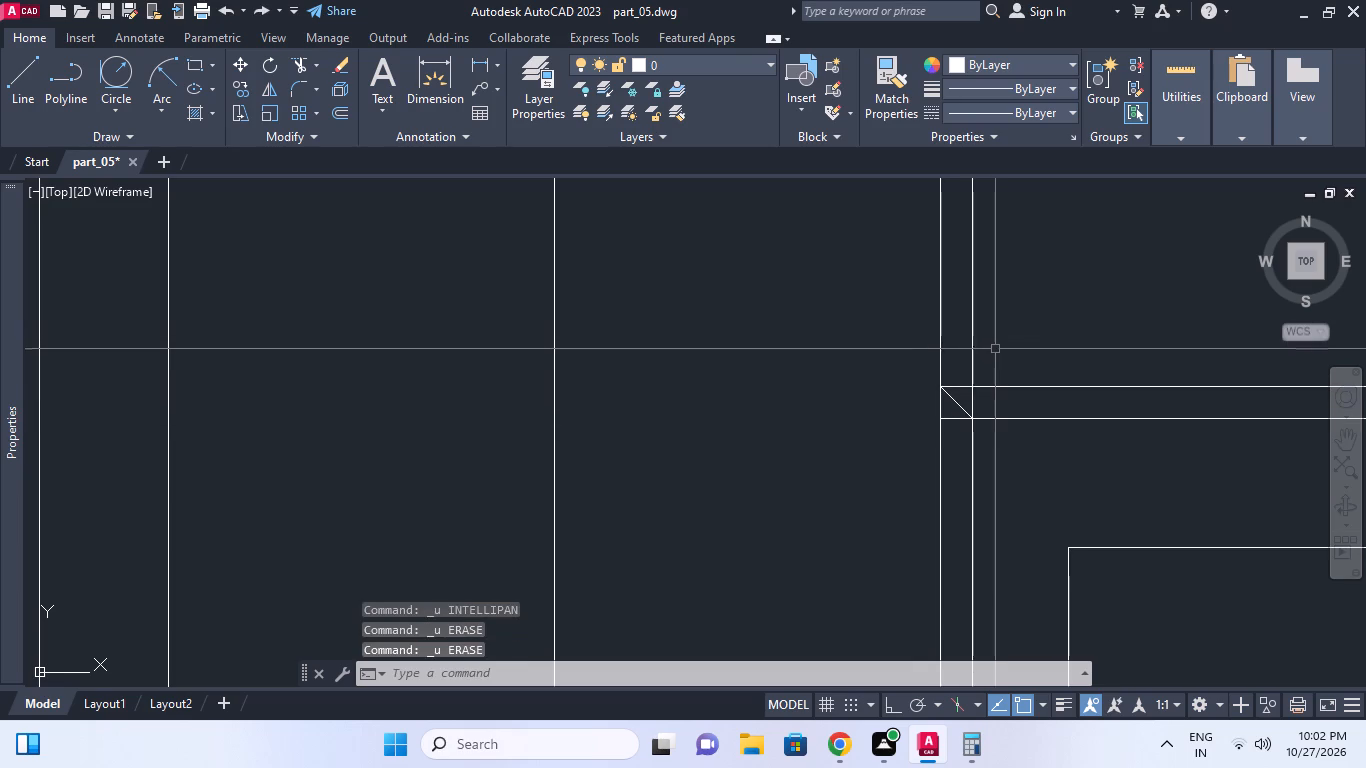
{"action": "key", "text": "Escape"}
Trim the main bore's original right line and the stub of the branch's upper bore line at the upper diagonal.
{"action": "middle_click_drag", "start_coordinate": [997, 429], "coordinate": [996, 402]}
{"action": "scroll", "coordinate": [997, 404], "scroll_direction": "down", "scroll_amount": 2}
{"action": "middle_click_drag", "start_coordinate": [1003, 350], "coordinate": [1008, 537]}
{"action": "scroll", "coordinate": [1008, 529], "scroll_direction": "down", "scroll_amount": 1}
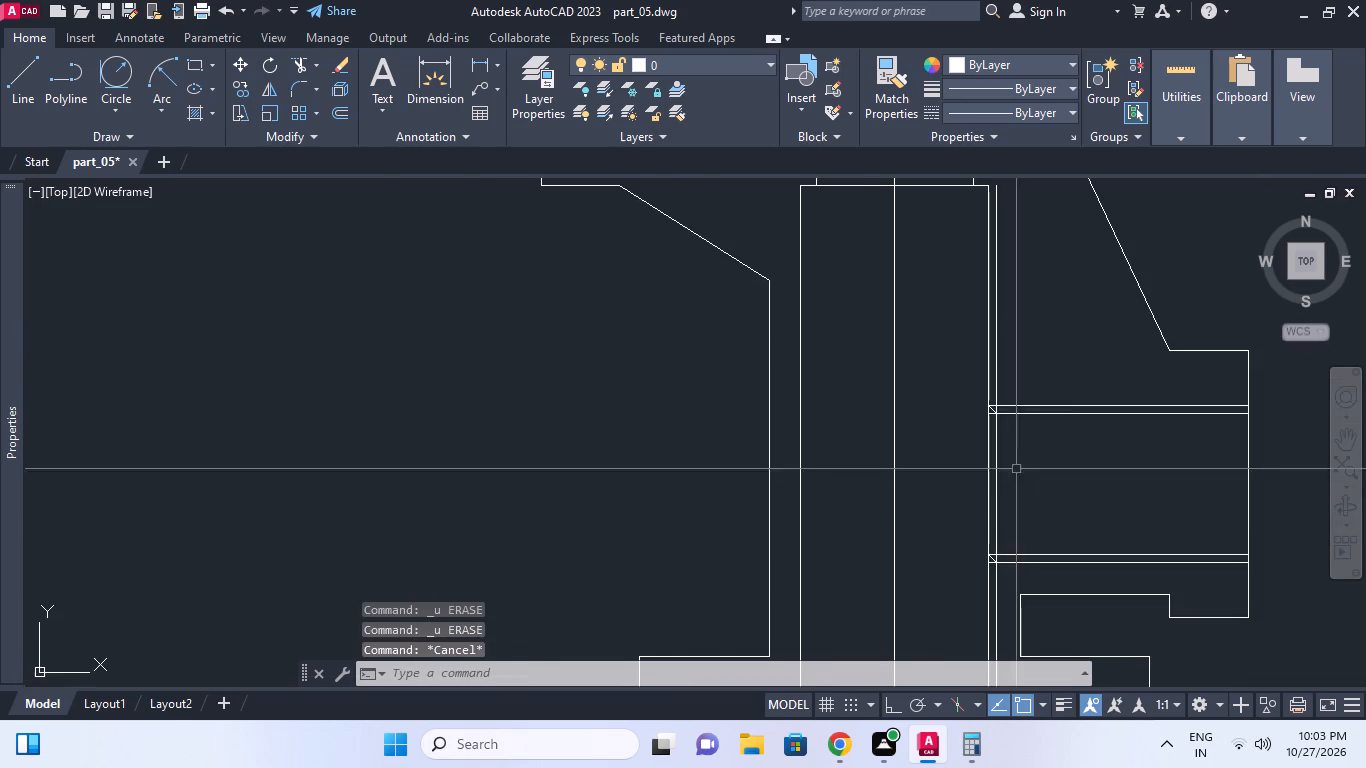
{"action": "scroll", "coordinate": [994, 413], "scroll_direction": "up", "scroll_amount": 2}
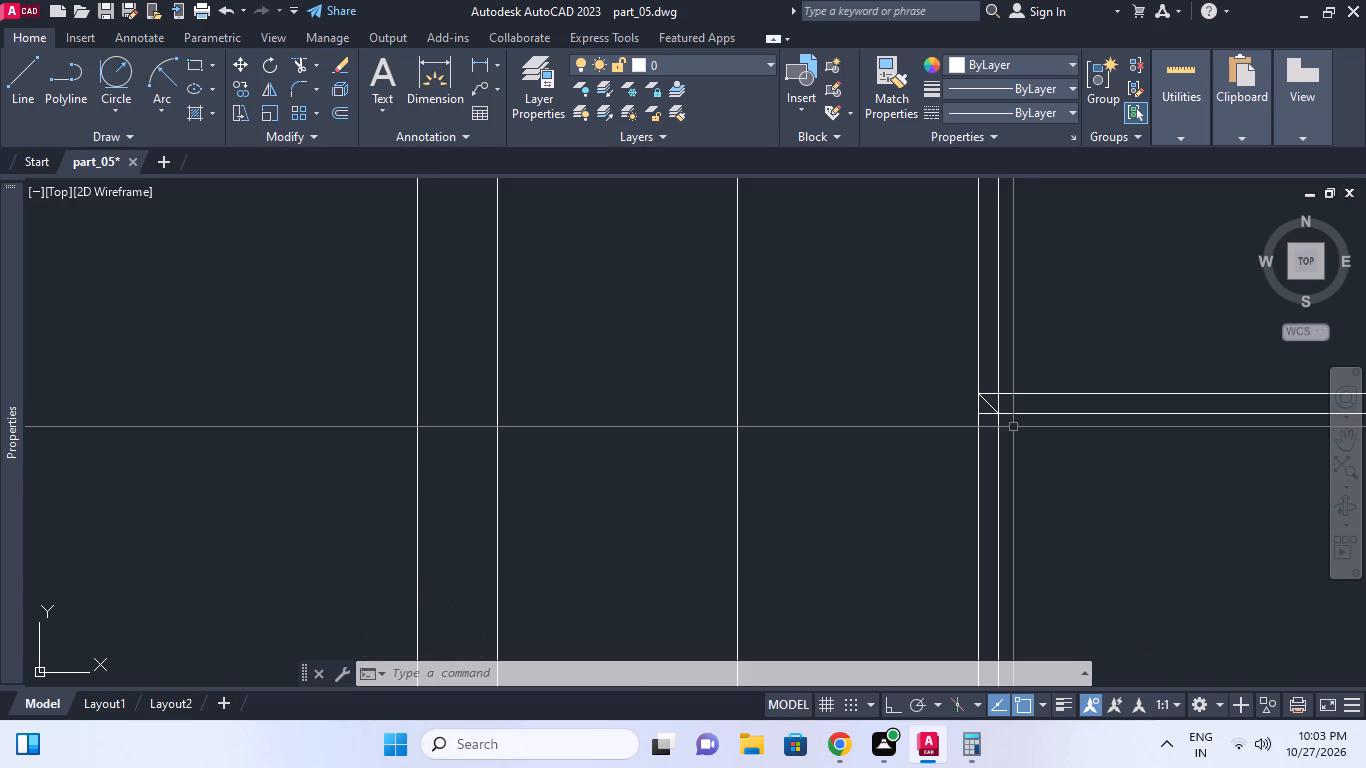
{"action": "key", "text": "Escape"}
{"action": "scroll", "coordinate": [995, 409], "scroll_direction": "up", "scroll_amount": 1}
{"action": "key", "text": "t"}
{"action": "key", "text": "r"}
{"action": "key", "text": "space"}
{"action": "left_click", "coordinate": [987, 401]}
{"action": "key", "text": "space"}
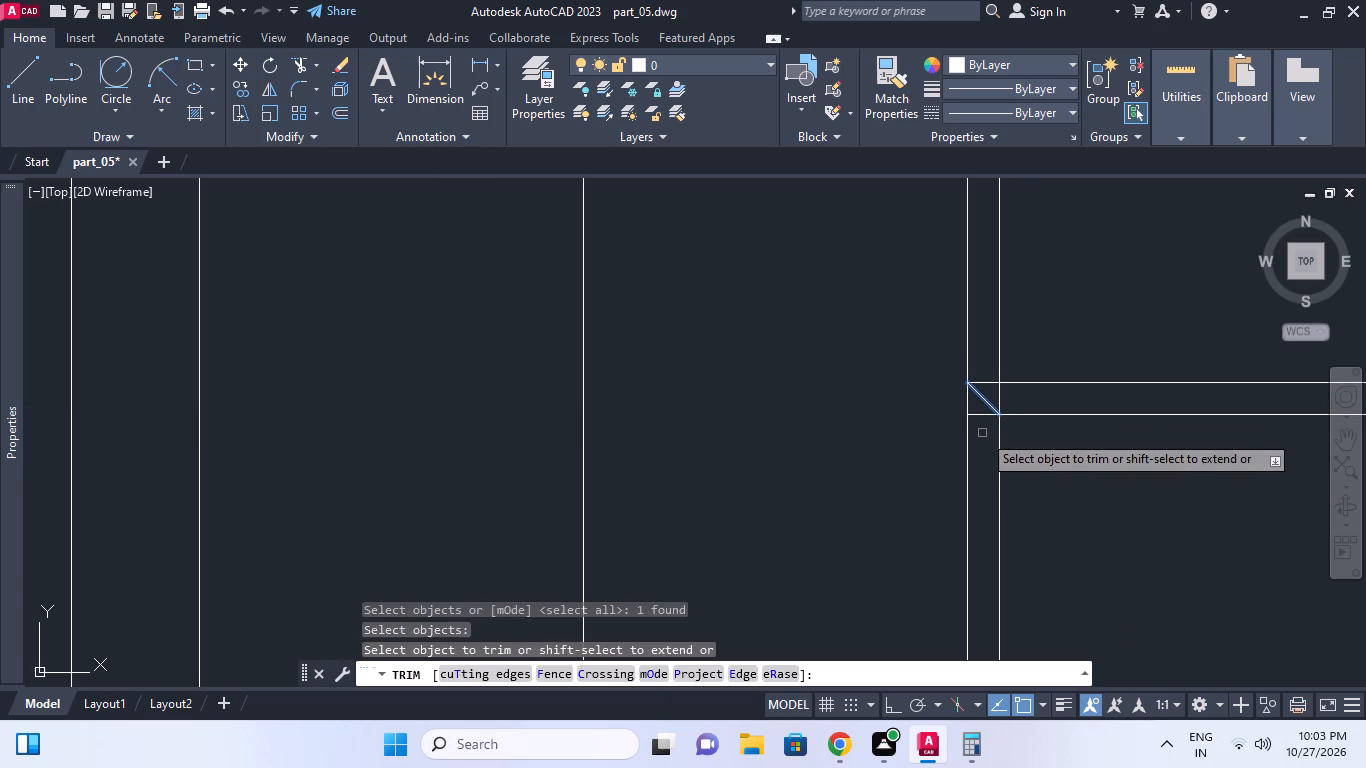
{"action": "double_click", "coordinate": [972, 417]}
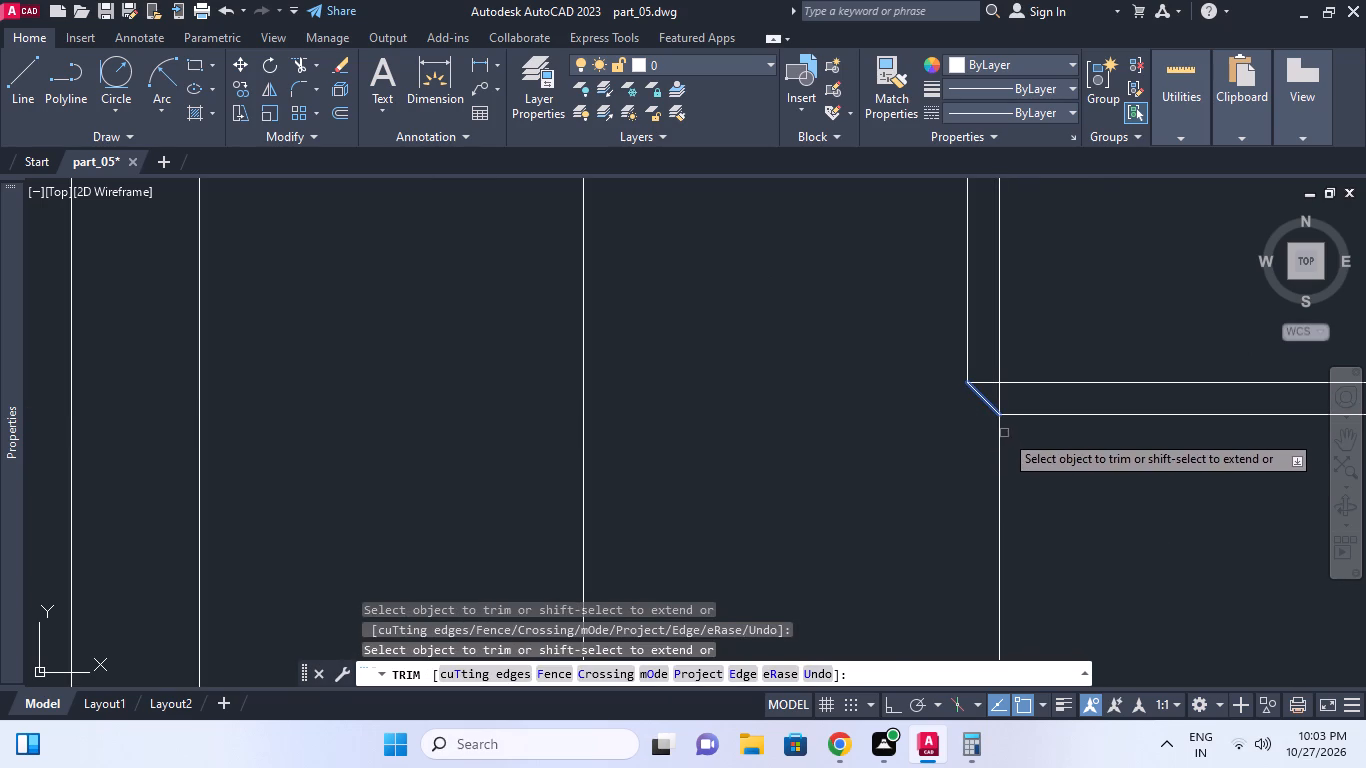
{"action": "double_click", "coordinate": [1004, 433]}
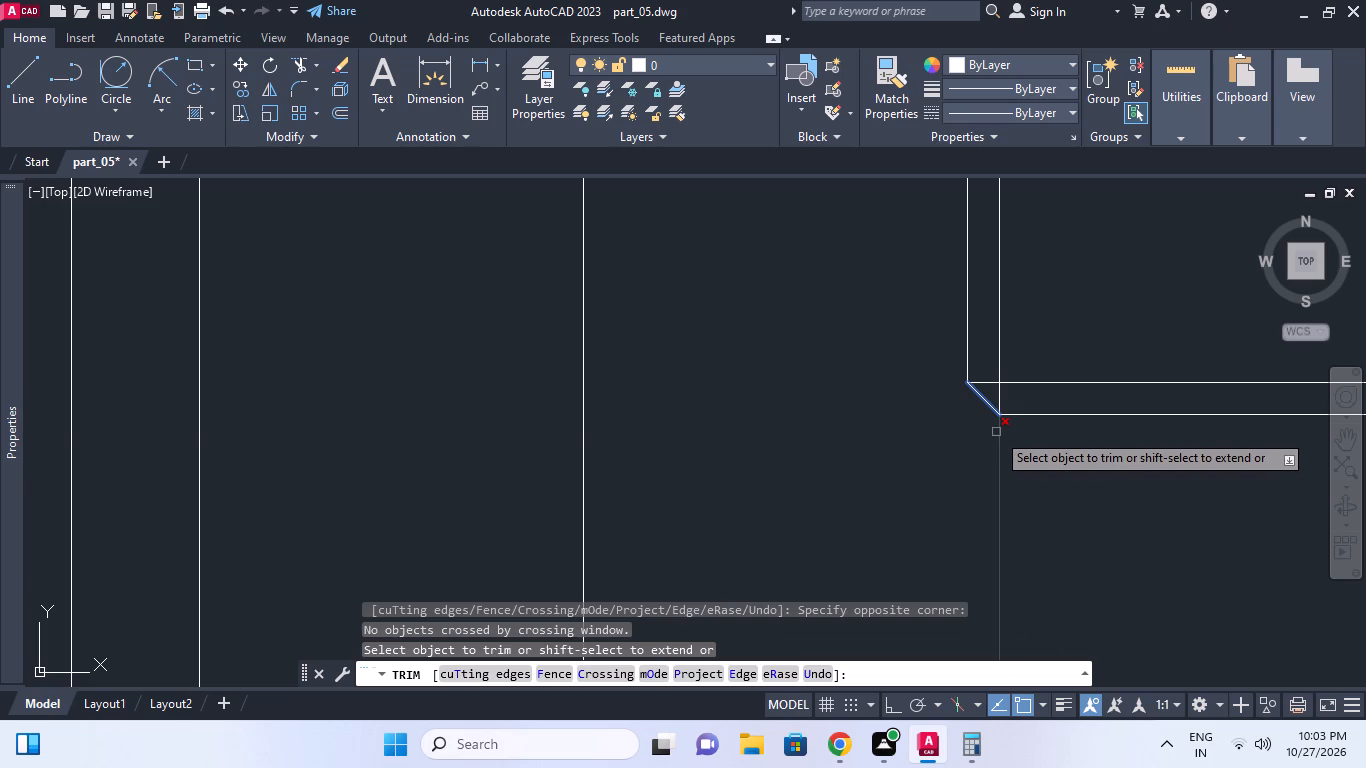
{"action": "scroll", "coordinate": [1041, 423], "scroll_direction": "down", "scroll_amount": 3}
{"action": "middle_click_drag", "start_coordinate": [1036, 419], "coordinate": [976, 375]}
{"action": "scroll", "coordinate": [968, 385], "scroll_direction": "up", "scroll_amount": 2}
{"action": "key", "text": "Escape"}
Erase the remaining part of the main bore's original right line above the upper diagonal.
{"action": "left_click", "coordinate": [956, 325]}
{"action": "left_click", "coordinate": [952, 310]}
{"action": "key", "text": "e"}
{"action": "key", "text": "space"}
{"action": "left_click", "coordinate": [949, 305]}
{"action": "right_click", "coordinate": [945, 301]}
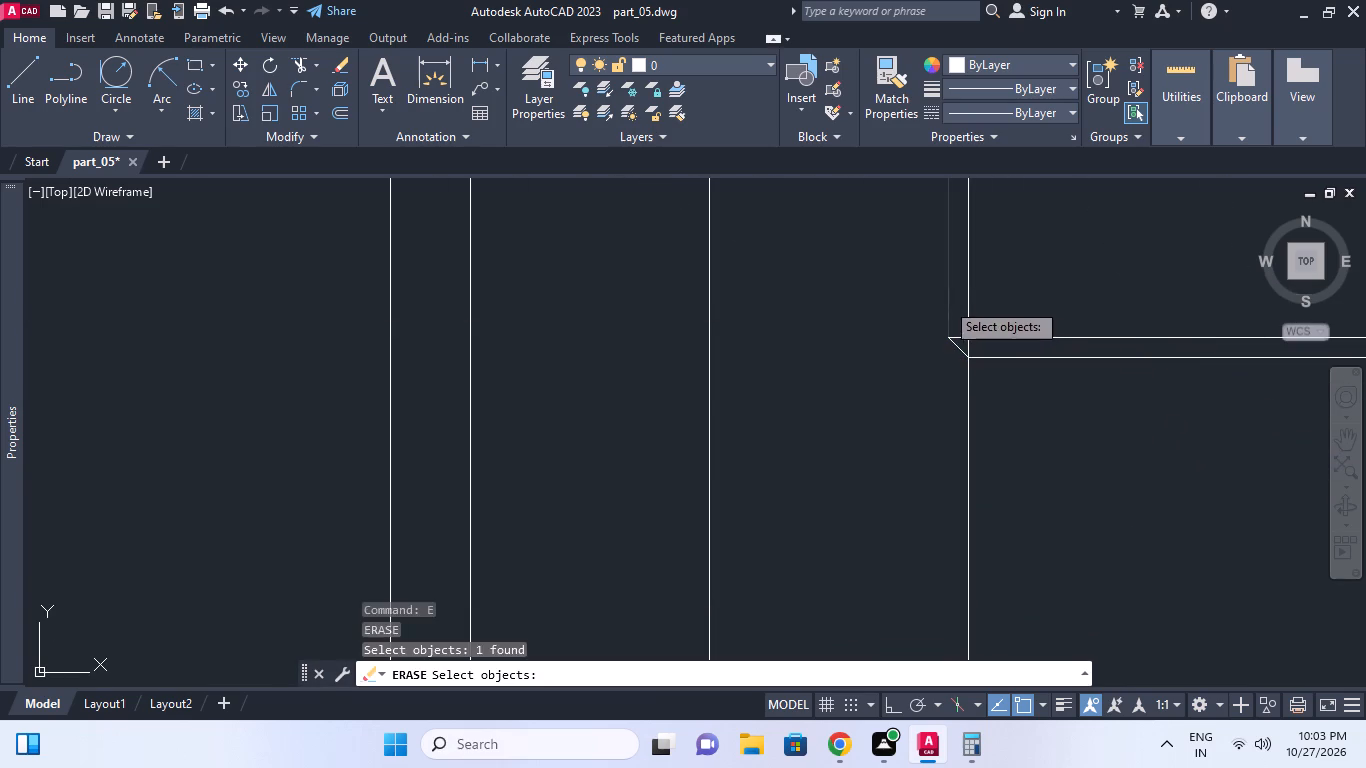
Trim the offset vertical line below the offset line above the branch's upper bore line.
{"action": "middle_click_drag", "start_coordinate": [1063, 295], "coordinate": [1037, 307]}
{"action": "scroll", "coordinate": [1063, 295], "scroll_direction": "down", "scroll_amount": 2}
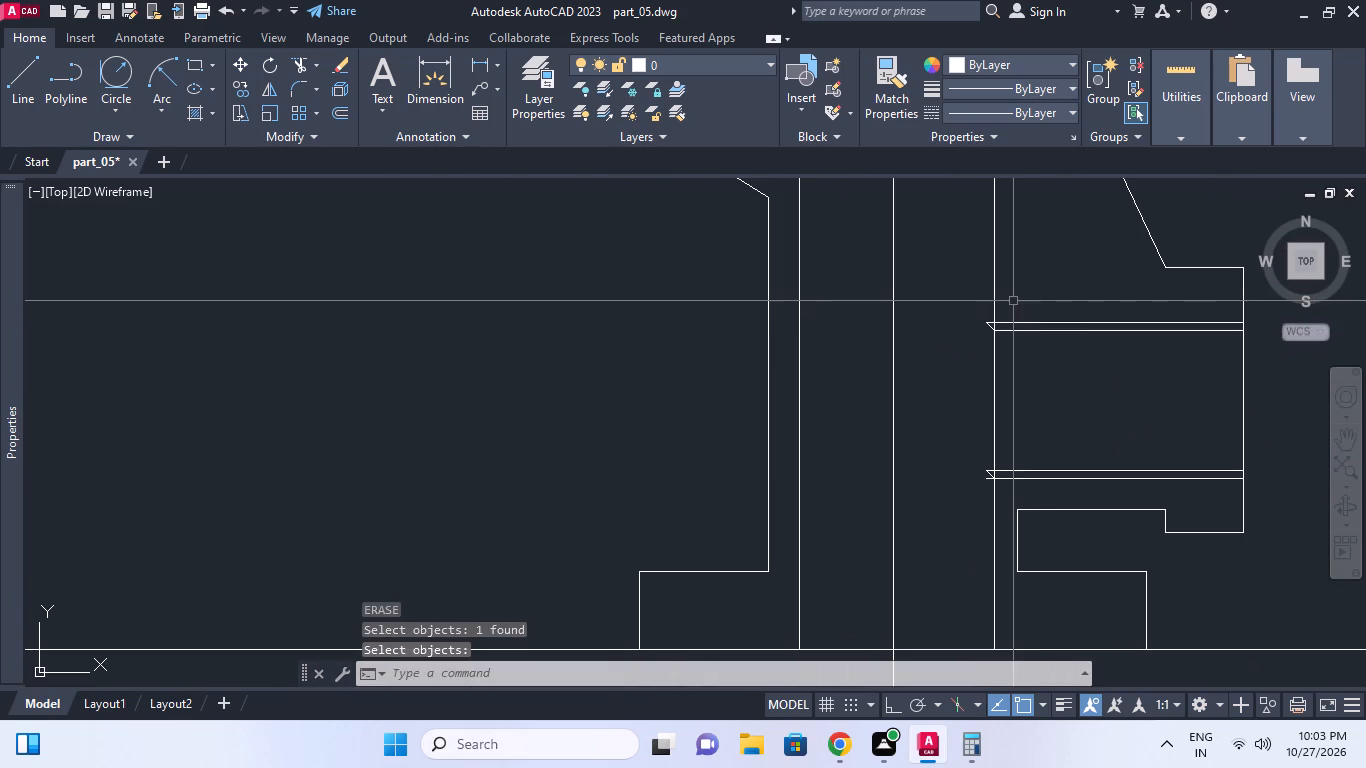
{"action": "key", "text": "t"}
{"action": "key", "text": "r"}
{"action": "key", "text": "space"}
{"action": "scroll", "coordinate": [1001, 329], "scroll_direction": "up", "scroll_amount": 2}
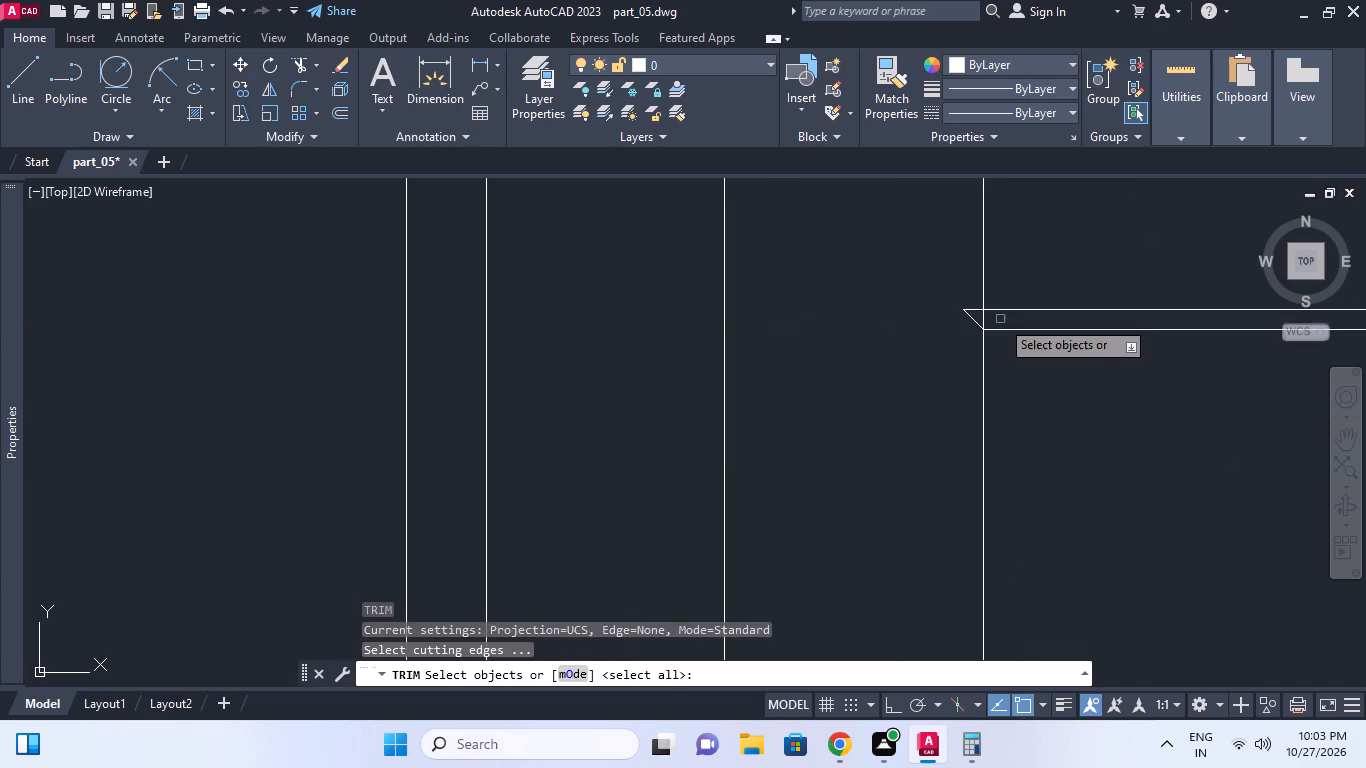
{"action": "left_click", "coordinate": [999, 313]}
{"action": "key", "text": "space"}
{"action": "left_click", "coordinate": [984, 316]}
{"action": "key", "text": "Escape"}
{"action": "scroll", "coordinate": [1047, 322], "scroll_direction": "down", "scroll_amount": 2}
{"action": "key", "text": "Escape"}
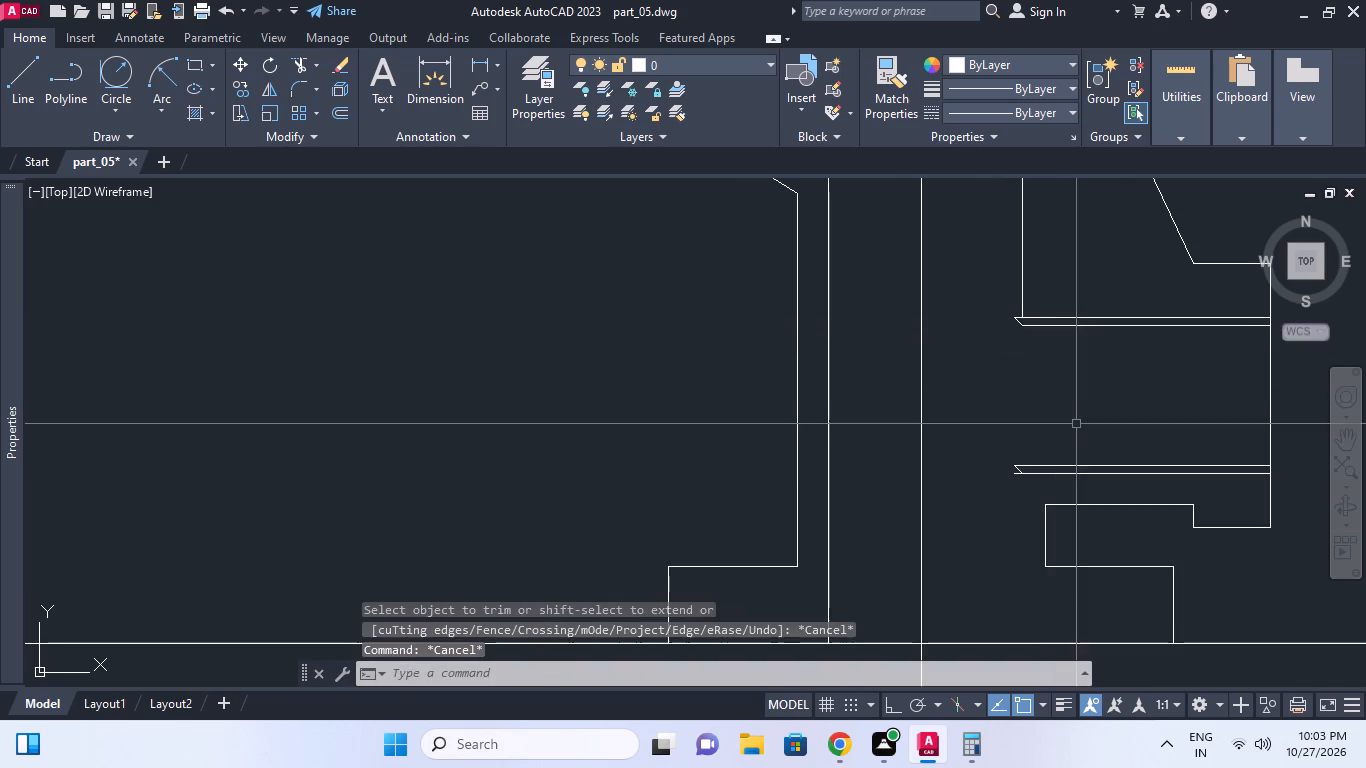
Trim the stub of the offset line below the branch's lower bore line, using the lower diagonal as cutting edge.
{"action": "scroll", "coordinate": [1021, 481], "scroll_direction": "up", "scroll_amount": 3}
{"action": "key", "text": "t"}
{"action": "key", "text": "r"}
{"action": "key", "text": "space"}
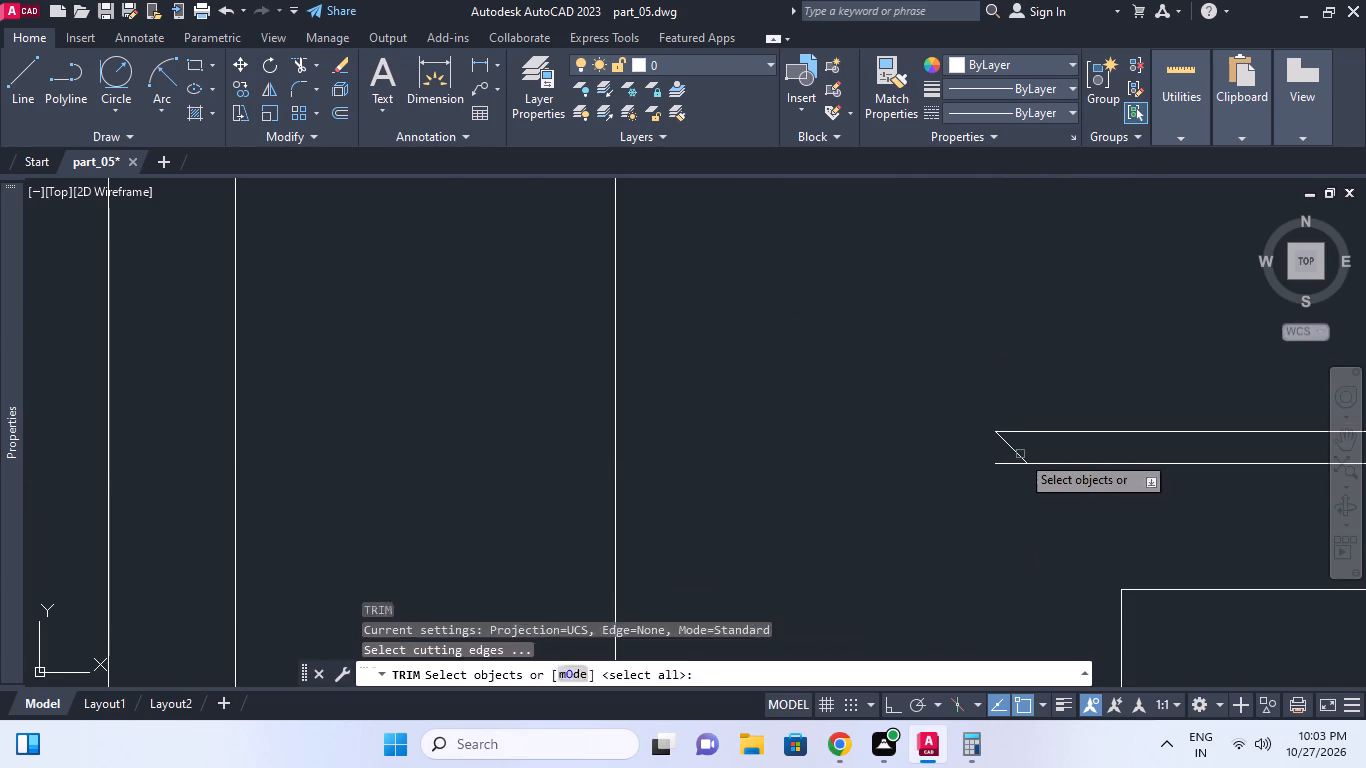
{"action": "left_click", "coordinate": [1020, 454]}
{"action": "key", "text": "space"}
{"action": "left_click", "coordinate": [1012, 463]}
{"action": "scroll", "coordinate": [1012, 470], "scroll_direction": "down", "scroll_amount": 4}
{"action": "key", "text": "Escape"}
{"action": "key", "text": "Escape"}
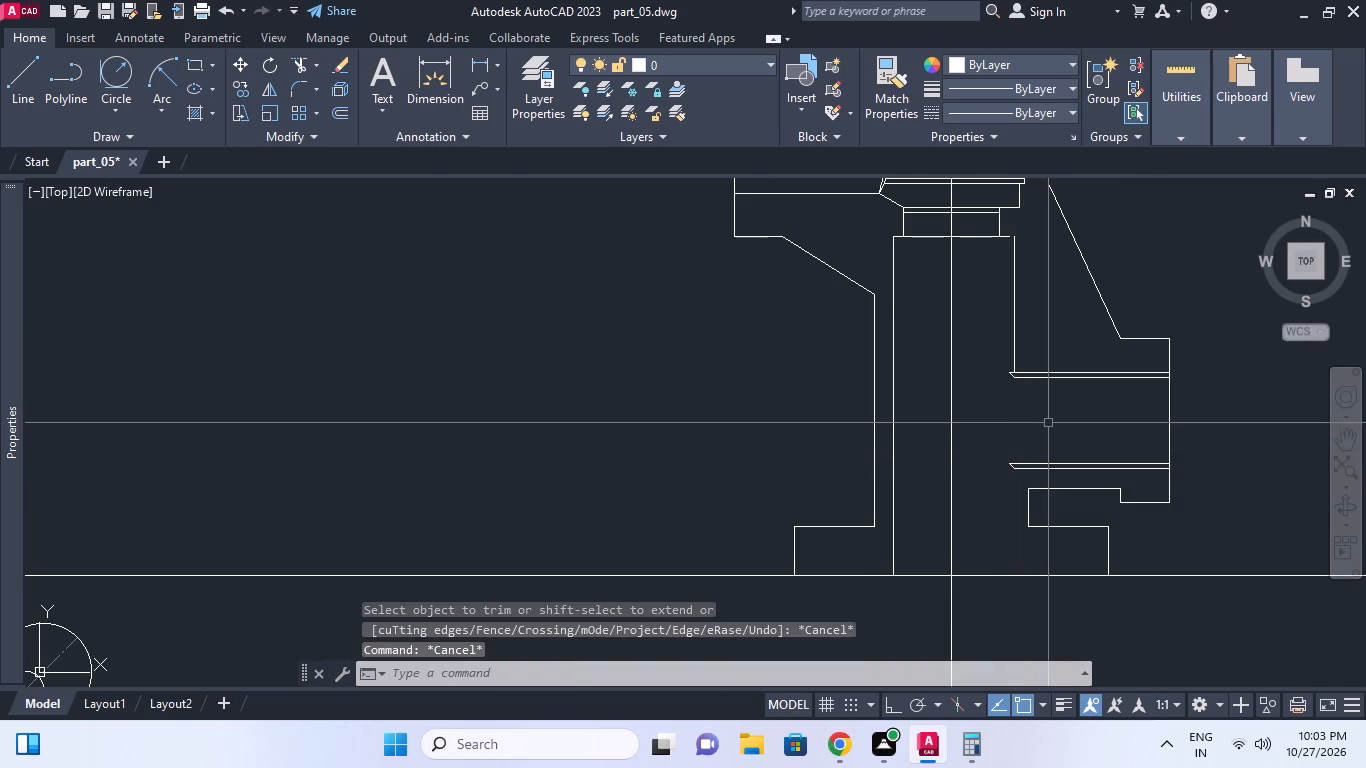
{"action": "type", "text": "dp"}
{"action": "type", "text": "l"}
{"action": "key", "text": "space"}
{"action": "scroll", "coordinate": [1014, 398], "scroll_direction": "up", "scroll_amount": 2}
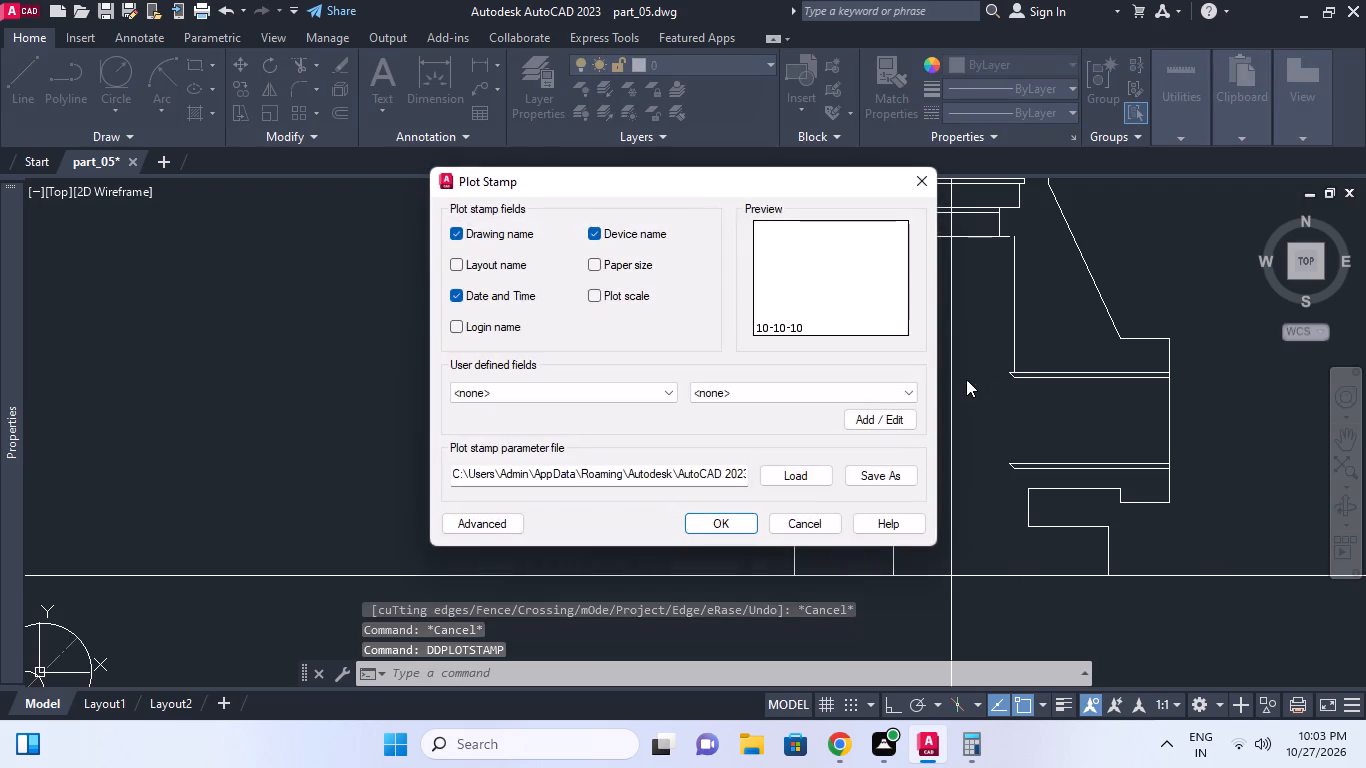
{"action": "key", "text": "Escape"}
Draw a spline bulging into the main bore, from the upper diagonal's lower end to the lower diagonal's upper end.
{"action": "type", "text": "sp"}
{"action": "type", "text": "l"}
{"action": "key", "text": "space"}
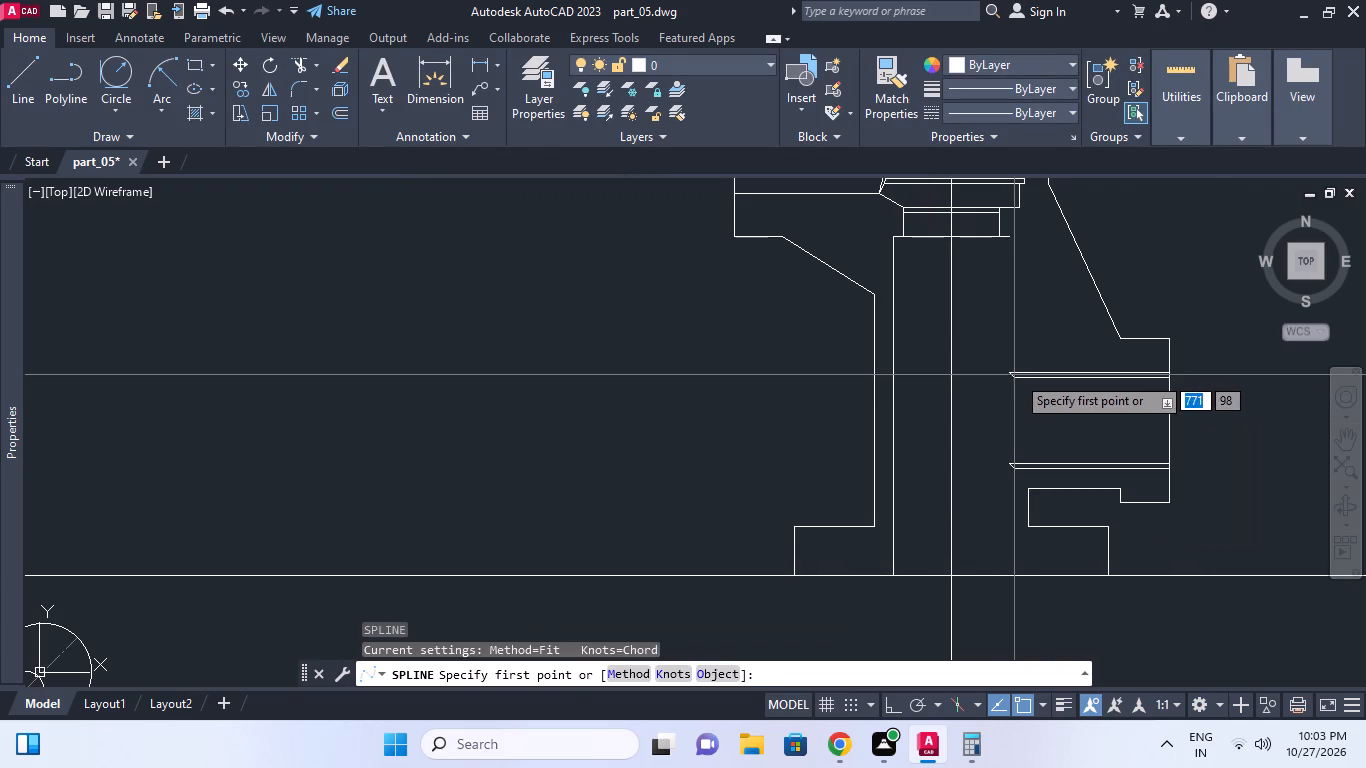
{"action": "left_click", "coordinate": [1017, 380]}
{"action": "scroll", "coordinate": [999, 403], "scroll_direction": "up", "scroll_amount": 3}
{"action": "left_click", "coordinate": [1013, 460]}
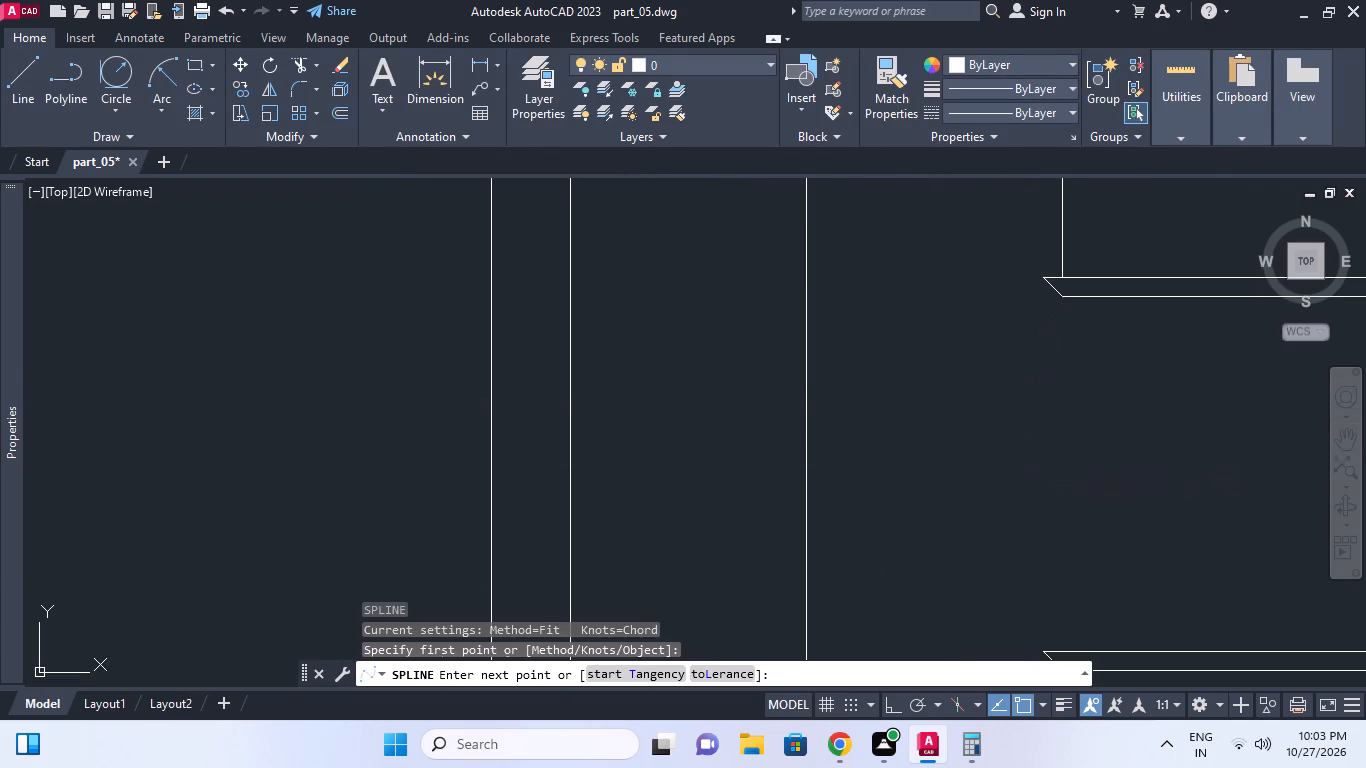
{"action": "middle_click_drag", "start_coordinate": [1008, 453], "coordinate": [989, 390]}
{"action": "left_click", "coordinate": [1029, 591]}
{"action": "key", "text": "space"}
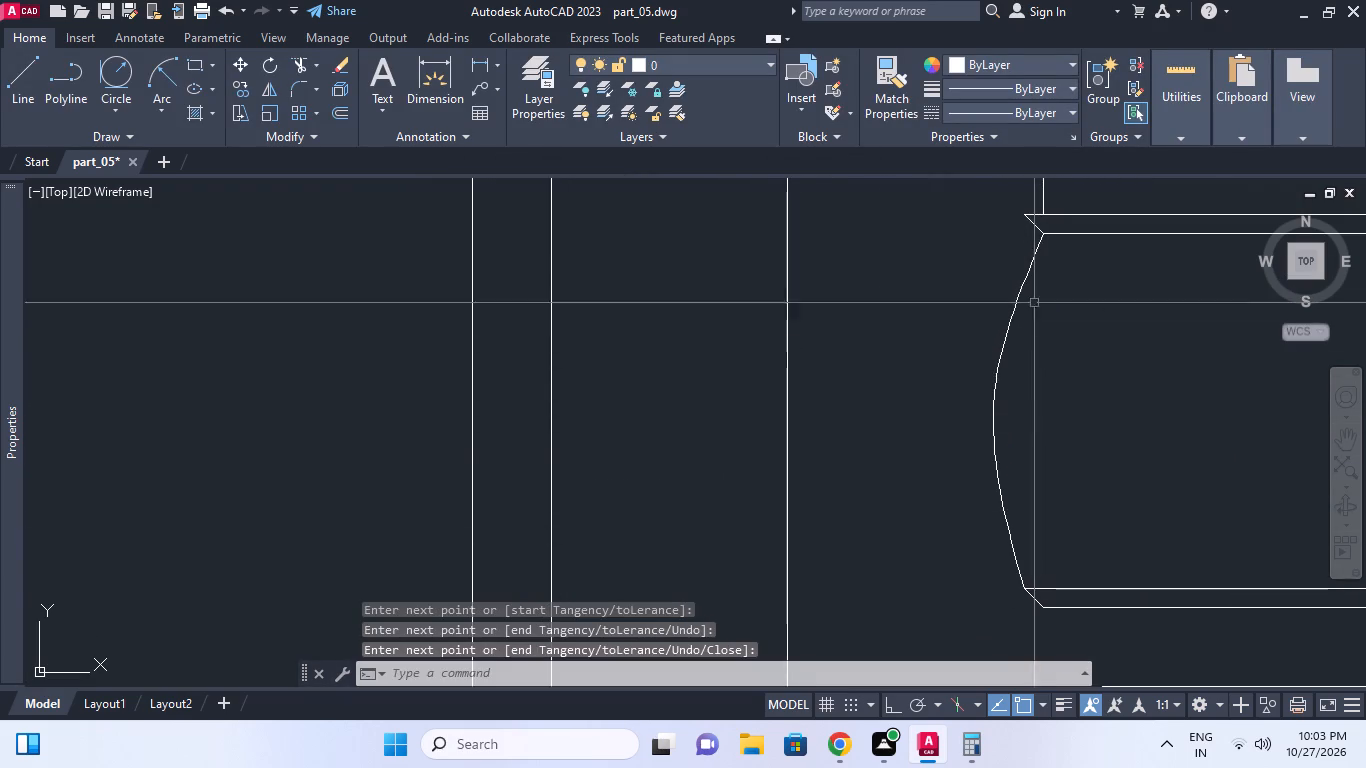
Draw a second spline bulging outside the first, from the upper diagonal's upper end to near the lower diagonal's lower end.
{"action": "key", "text": "space"}
{"action": "left_click", "coordinate": [1025, 214]}
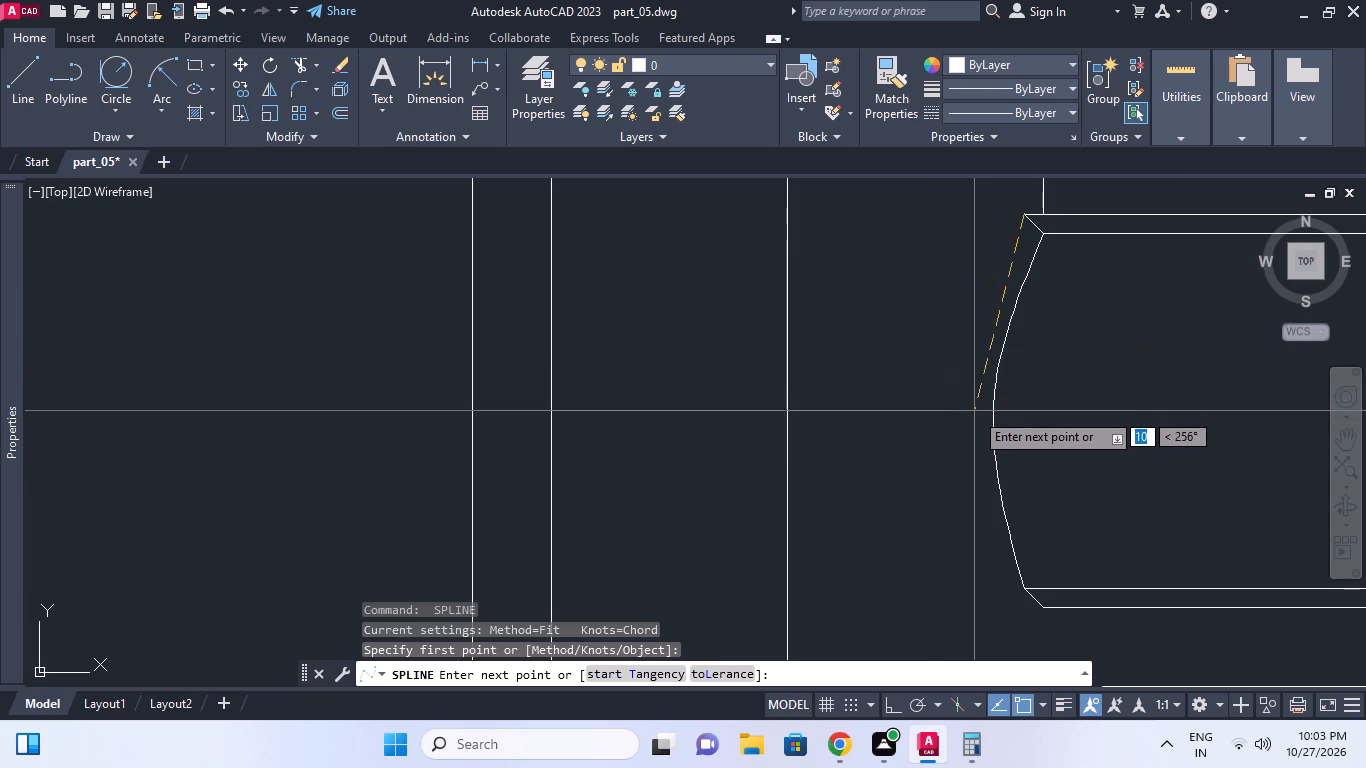
{"action": "left_click", "coordinate": [974, 418]}
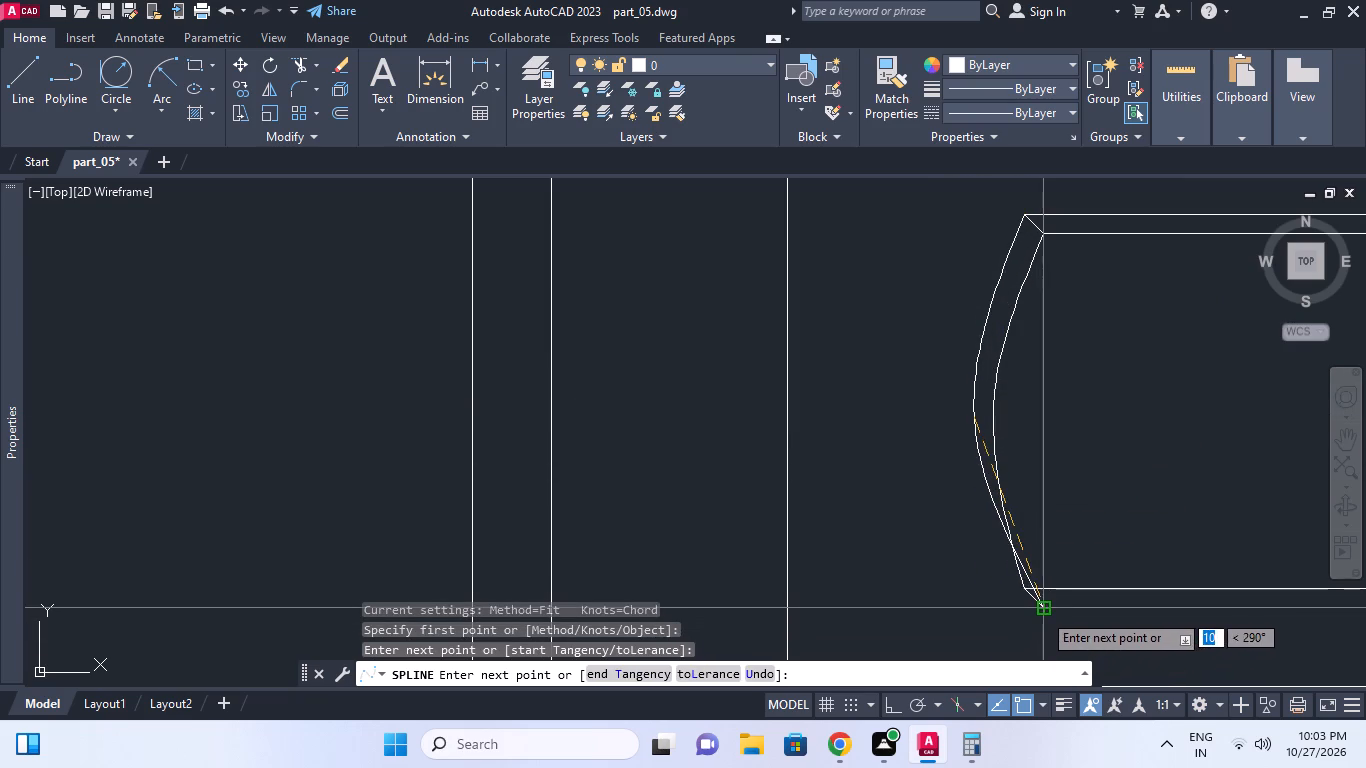
{"action": "left_click", "coordinate": [1040, 614]}
{"action": "key", "text": "space"}
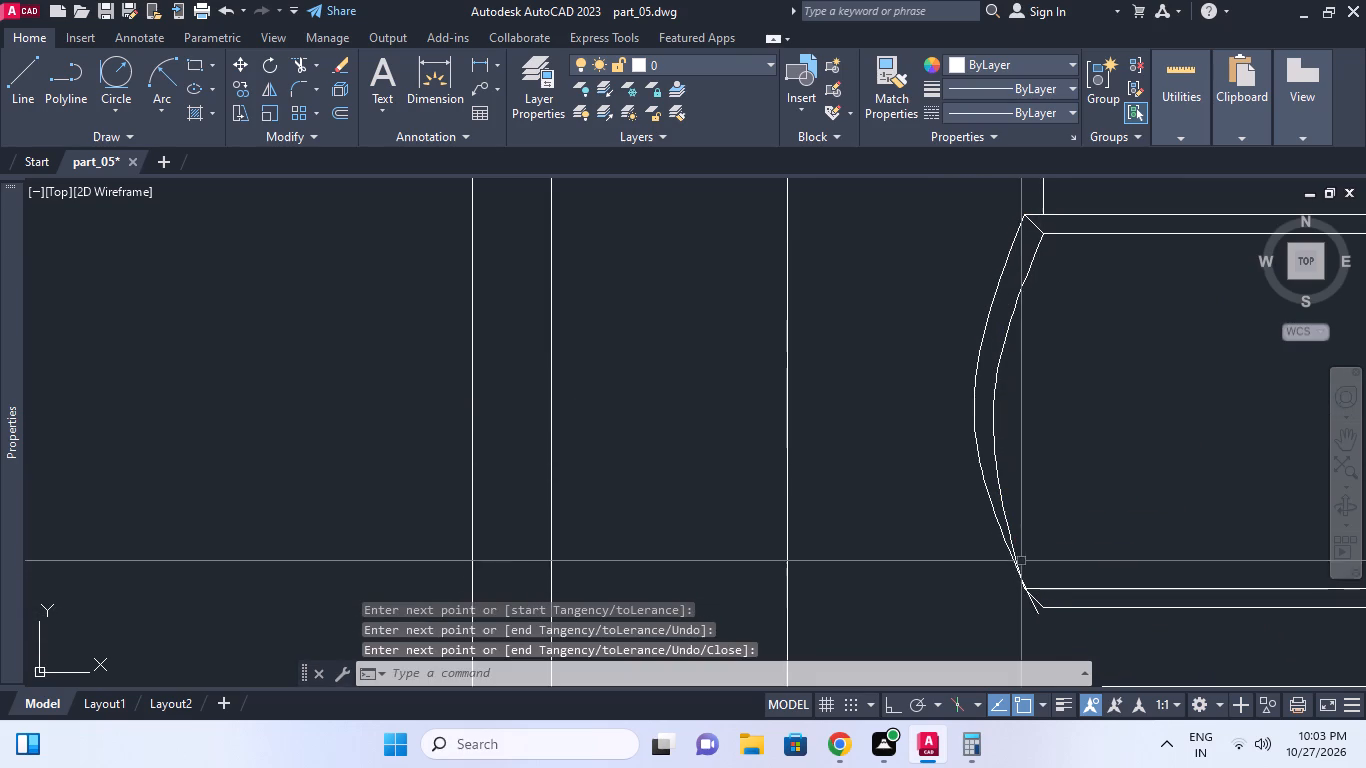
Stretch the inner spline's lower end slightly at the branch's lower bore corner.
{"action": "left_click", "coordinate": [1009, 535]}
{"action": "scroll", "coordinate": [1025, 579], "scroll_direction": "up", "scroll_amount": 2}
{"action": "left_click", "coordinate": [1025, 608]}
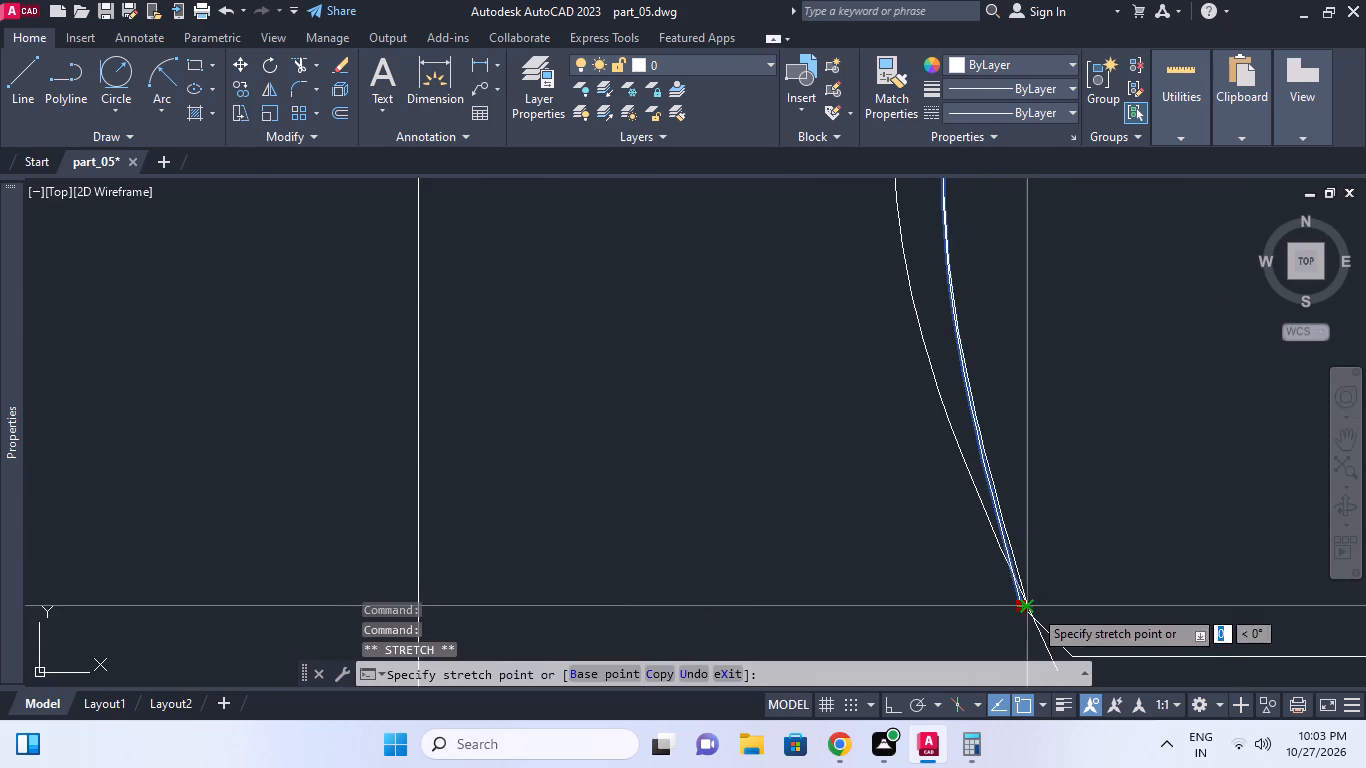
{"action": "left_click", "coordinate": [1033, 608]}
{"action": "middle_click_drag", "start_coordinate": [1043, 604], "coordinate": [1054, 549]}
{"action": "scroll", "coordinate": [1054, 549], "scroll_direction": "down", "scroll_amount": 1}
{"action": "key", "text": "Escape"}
Stretch the outer spline's lower end onto the lower diagonal's lower end.
{"action": "left_click", "coordinate": [1065, 594]}
{"action": "scroll", "coordinate": [1062, 587], "scroll_direction": "up", "scroll_amount": 2}
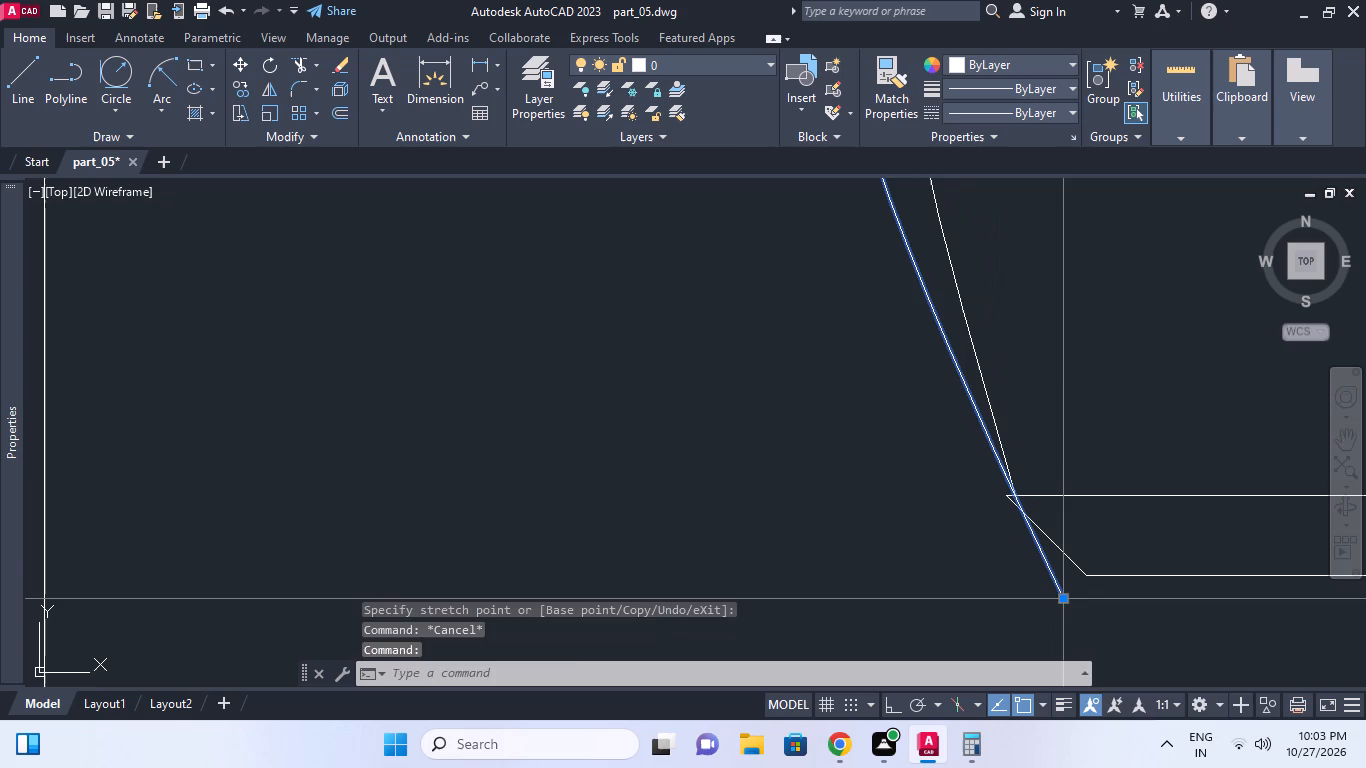
{"action": "left_click", "coordinate": [1065, 604]}
{"action": "left_click", "coordinate": [1084, 573]}
{"action": "scroll", "coordinate": [1068, 552], "scroll_direction": "down", "scroll_amount": 2}
{"action": "middle_click", "coordinate": [1068, 552]}
{"action": "key", "text": "Escape"}
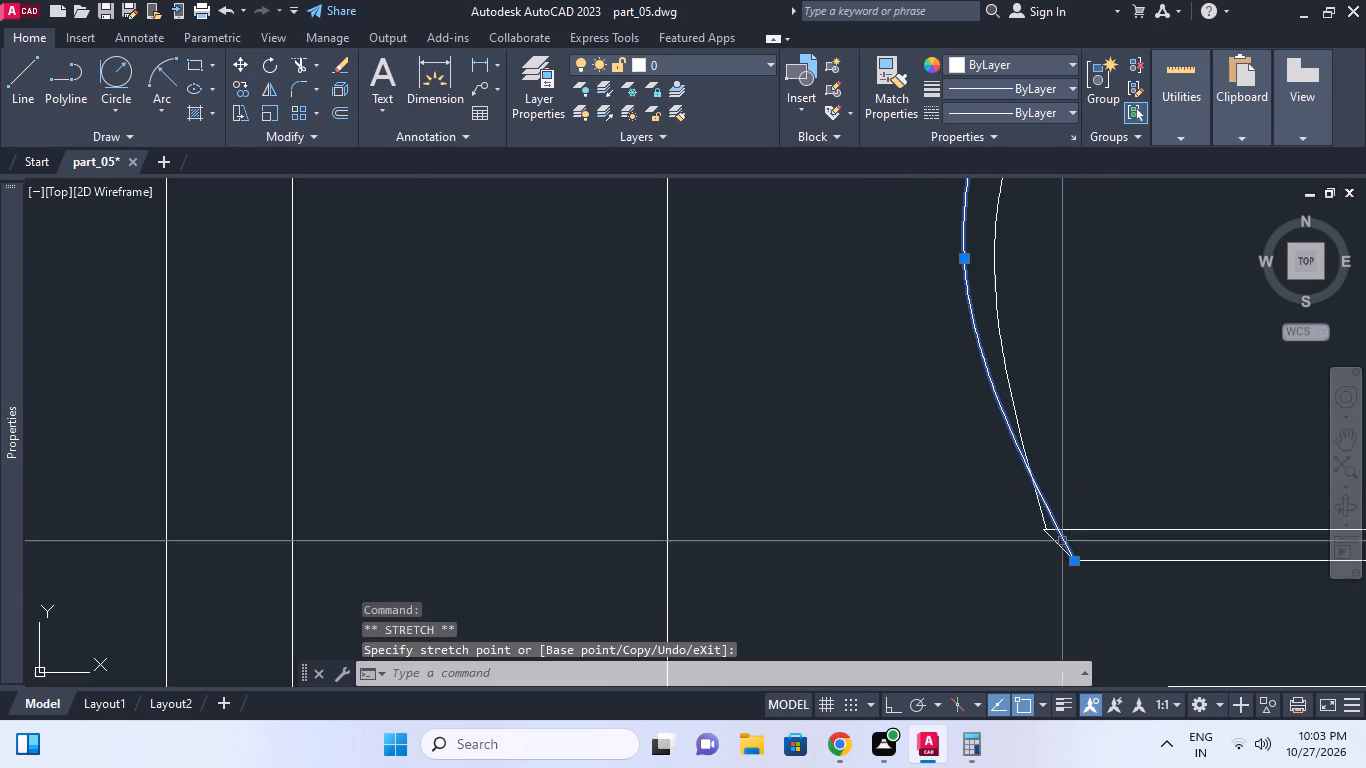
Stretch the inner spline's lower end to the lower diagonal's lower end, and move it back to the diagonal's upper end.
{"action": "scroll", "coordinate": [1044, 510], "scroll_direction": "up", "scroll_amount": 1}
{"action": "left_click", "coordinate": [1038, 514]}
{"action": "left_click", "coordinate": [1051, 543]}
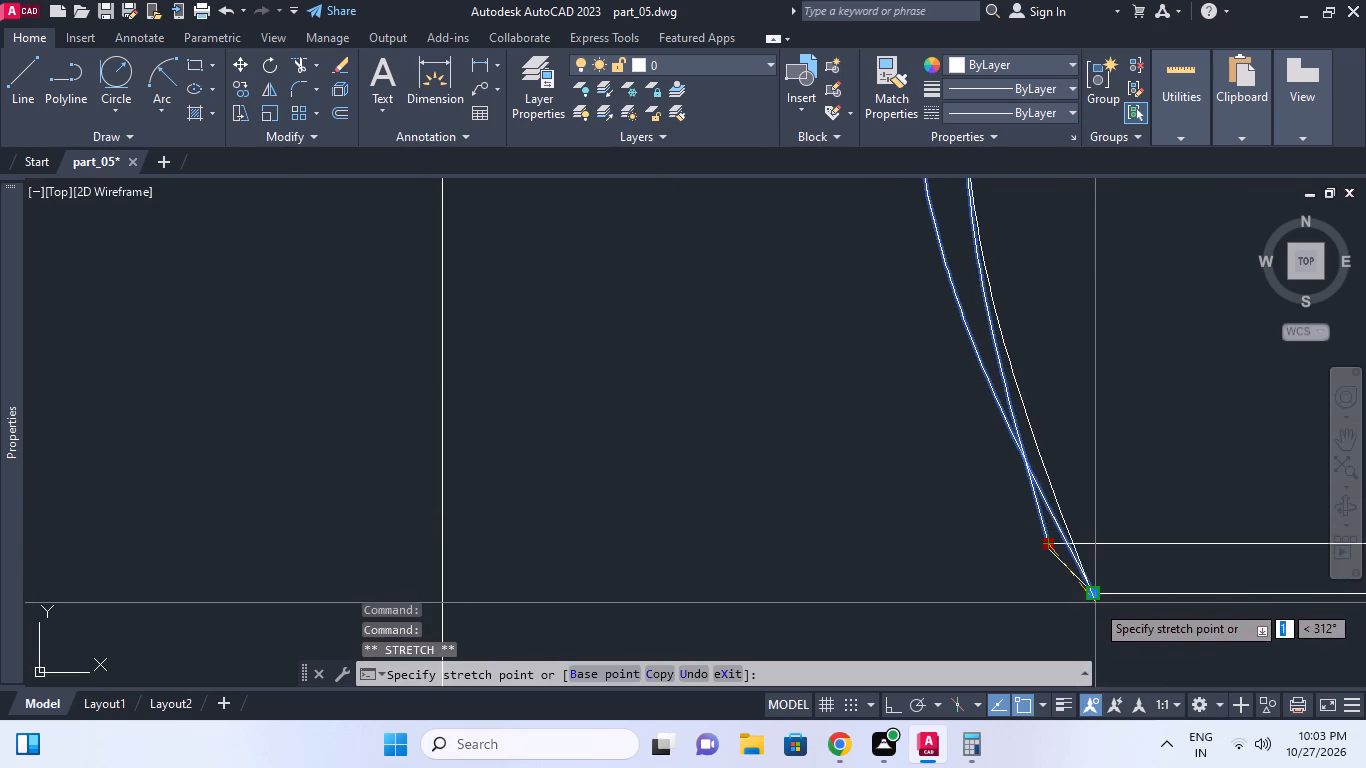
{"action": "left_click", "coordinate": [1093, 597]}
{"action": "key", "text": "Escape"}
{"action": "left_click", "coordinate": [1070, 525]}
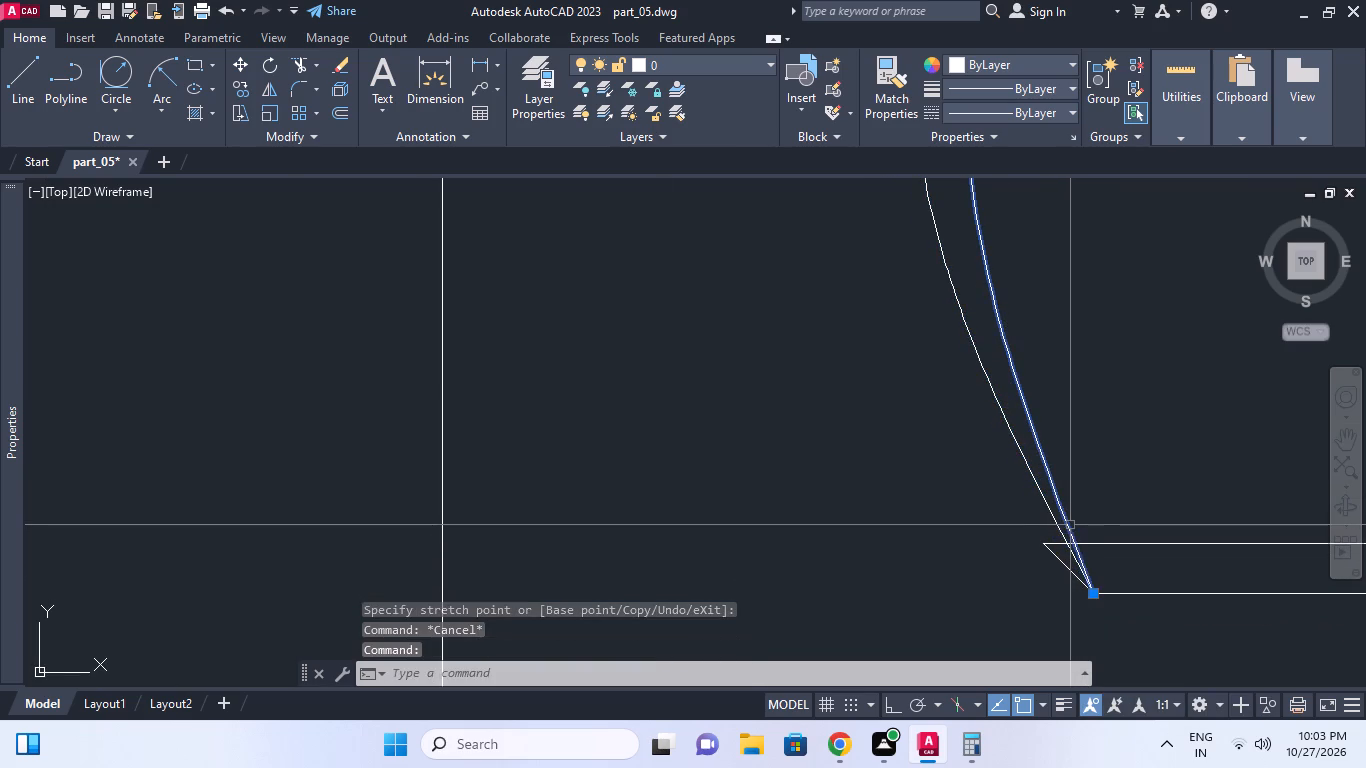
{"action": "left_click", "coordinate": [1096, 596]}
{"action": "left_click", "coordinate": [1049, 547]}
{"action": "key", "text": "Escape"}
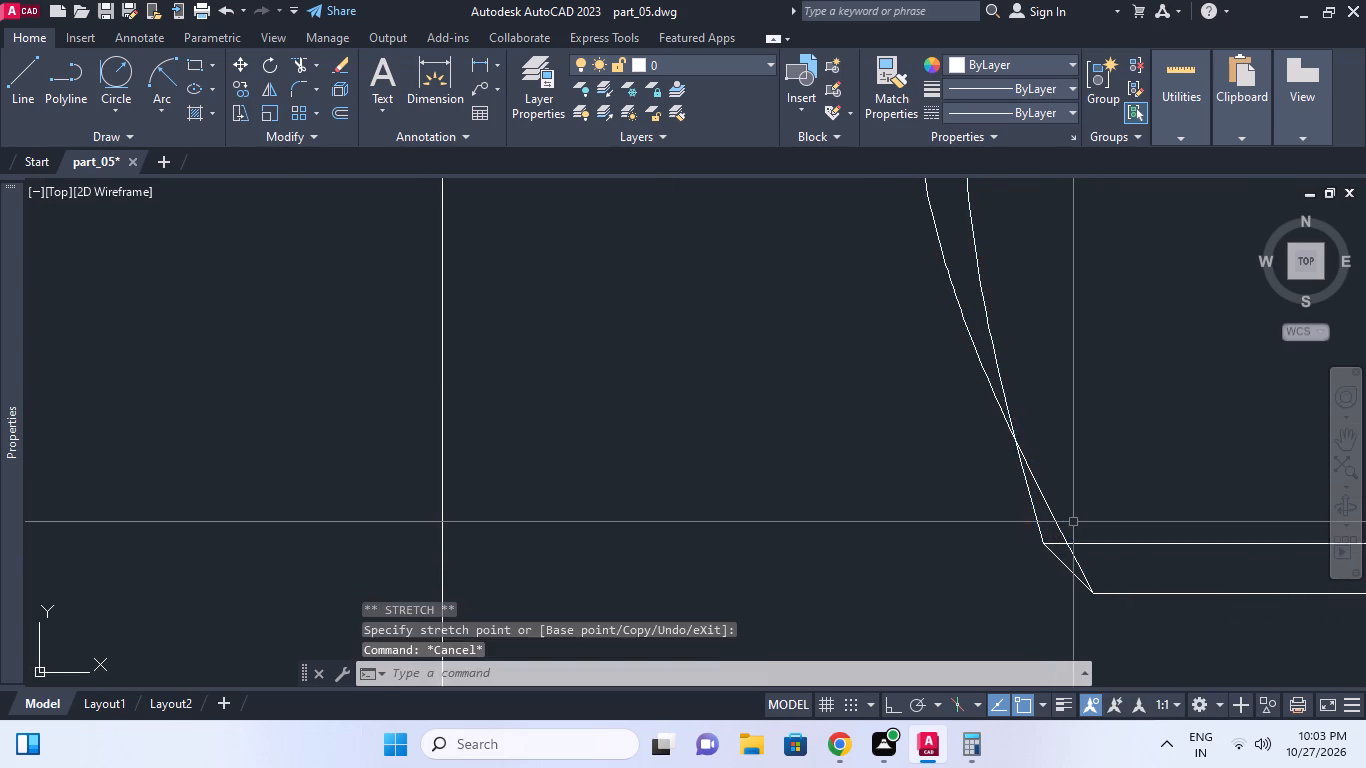
Stretch the inner spline's upper end to the outer spline's upper end at the upper diagonal.
{"action": "scroll", "coordinate": [1048, 494], "scroll_direction": "down", "scroll_amount": 3}
{"action": "middle_click_drag", "start_coordinate": [1048, 494], "coordinate": [1054, 544]}
{"action": "left_click", "coordinate": [1055, 359]}
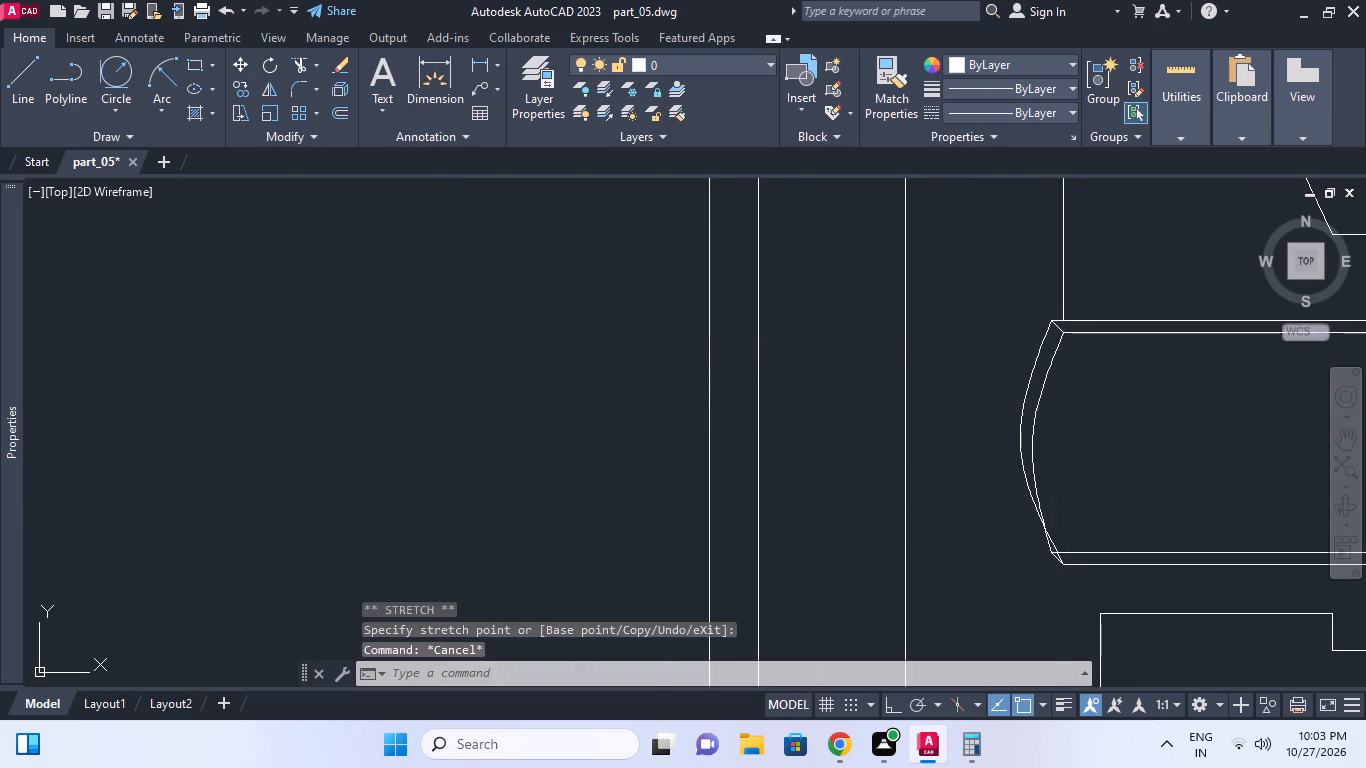
{"action": "scroll", "coordinate": [1055, 342], "scroll_direction": "up", "scroll_amount": 2}
{"action": "left_click", "coordinate": [1074, 316]}
{"action": "left_click", "coordinate": [1044, 290]}
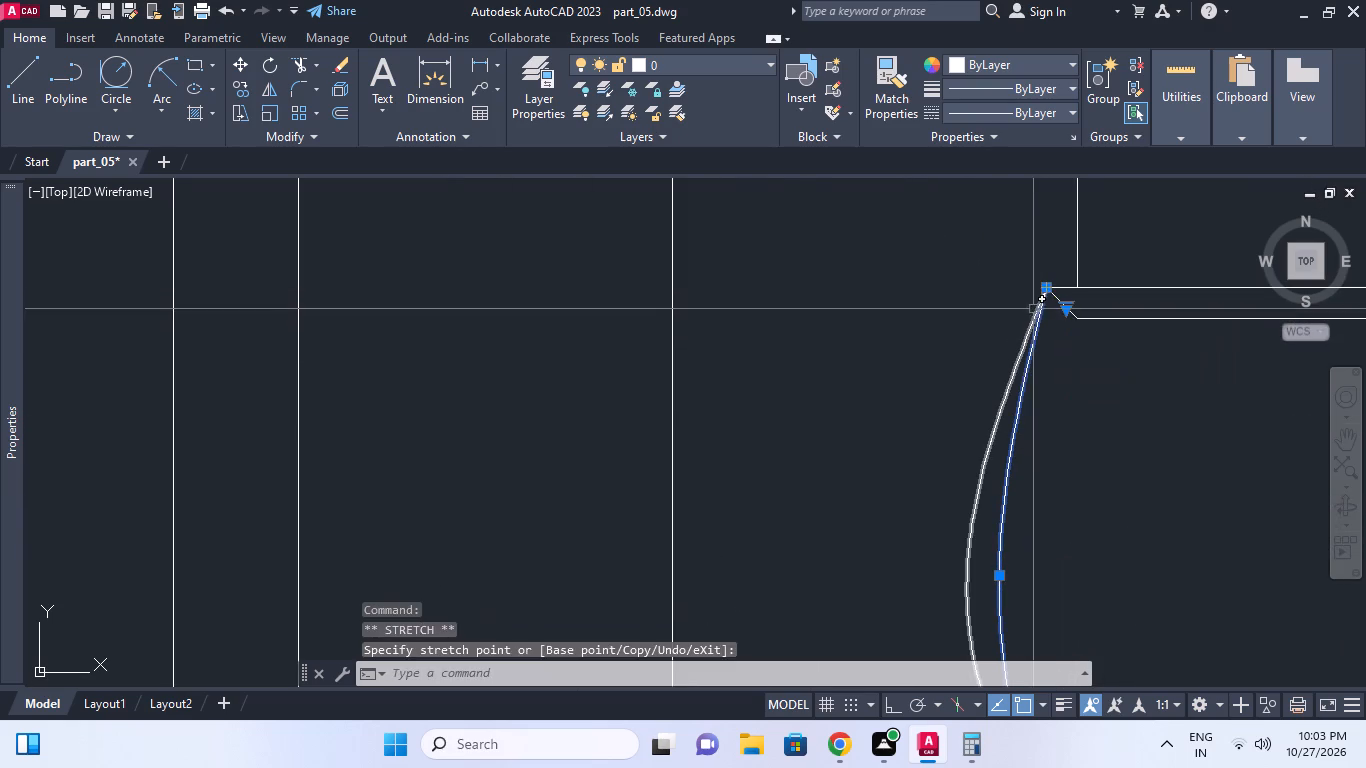
{"action": "left_click", "coordinate": [1033, 312]}
{"action": "scroll", "coordinate": [1053, 349], "scroll_direction": "down", "scroll_amount": 3}
{"action": "key", "text": "Escape"}
Erase the diagonal at the branch's upper bore corner.
{"action": "scroll", "coordinate": [1065, 348], "scroll_direction": "up", "scroll_amount": 2}
{"action": "left_click", "coordinate": [1042, 317]}
{"action": "key", "text": "Escape"}
{"action": "left_click", "coordinate": [1040, 320]}
{"action": "scroll", "coordinate": [1047, 320], "scroll_direction": "up", "scroll_amount": 3}
{"action": "type", "text": "e"}
{"action": "key", "text": "space"}
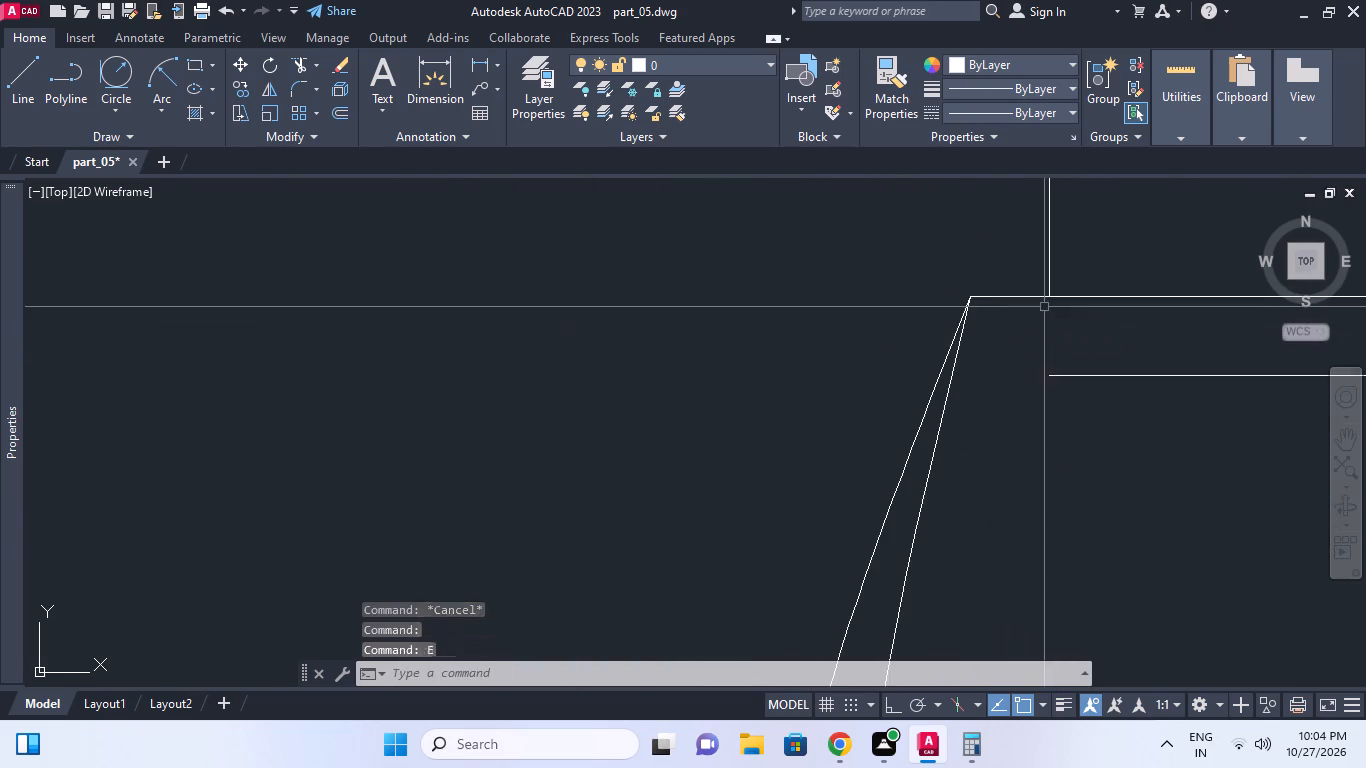
{"action": "key", "text": "Escape"}
Extend the branch's upper bore line to the inner spline.
{"action": "key", "text": "e"}
{"action": "key", "text": "x"}
{"action": "key", "text": "space"}
{"action": "left_click", "coordinate": [1001, 358]}
{"action": "left_click", "coordinate": [951, 314]}
{"action": "key", "text": "space"}
{"action": "left_click", "coordinate": [1072, 400]}
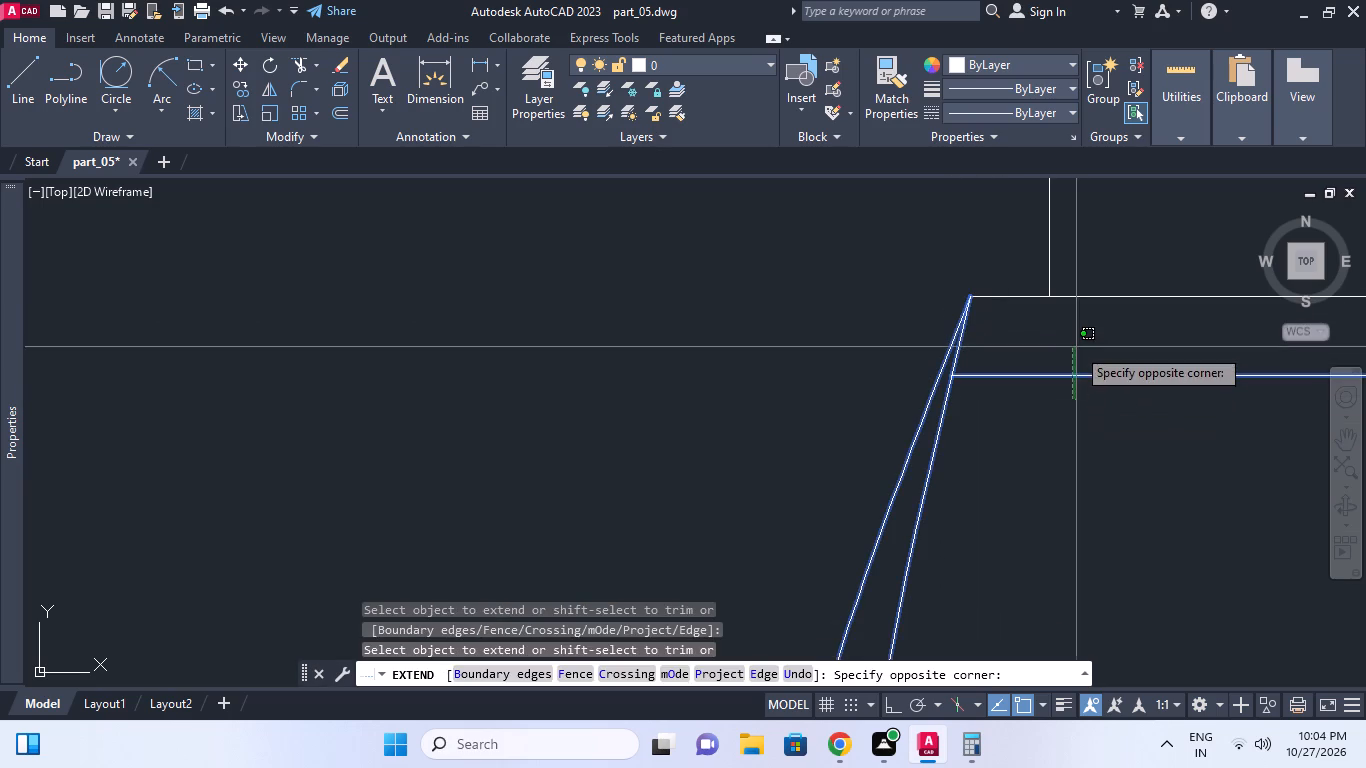
{"action": "left_click", "coordinate": [1076, 347]}
{"action": "key", "text": "Escape"}
{"action": "scroll", "coordinate": [1076, 347], "scroll_direction": "down", "scroll_amount": 3}
{"action": "key", "text": "Escape"}
Stretch the inner spline's lower end to the outer spline's lower end at the lower bore corner.
{"action": "scroll", "coordinate": [1072, 425], "scroll_direction": "down", "scroll_amount": 2}
{"action": "middle_click_drag", "start_coordinate": [1072, 425], "coordinate": [969, 279]}
{"action": "scroll", "coordinate": [979, 400], "scroll_direction": "up", "scroll_amount": 4}
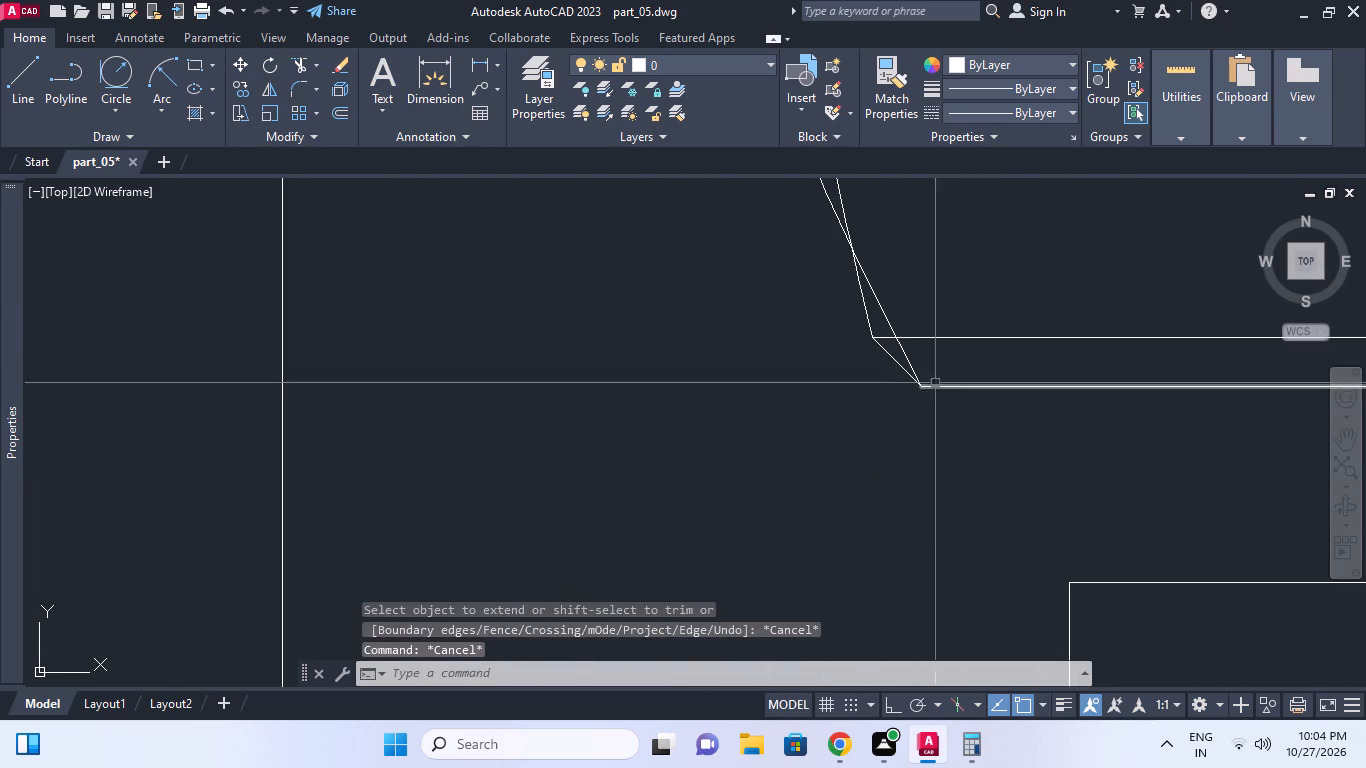
{"action": "left_click", "coordinate": [872, 324]}
{"action": "left_click", "coordinate": [874, 338]}
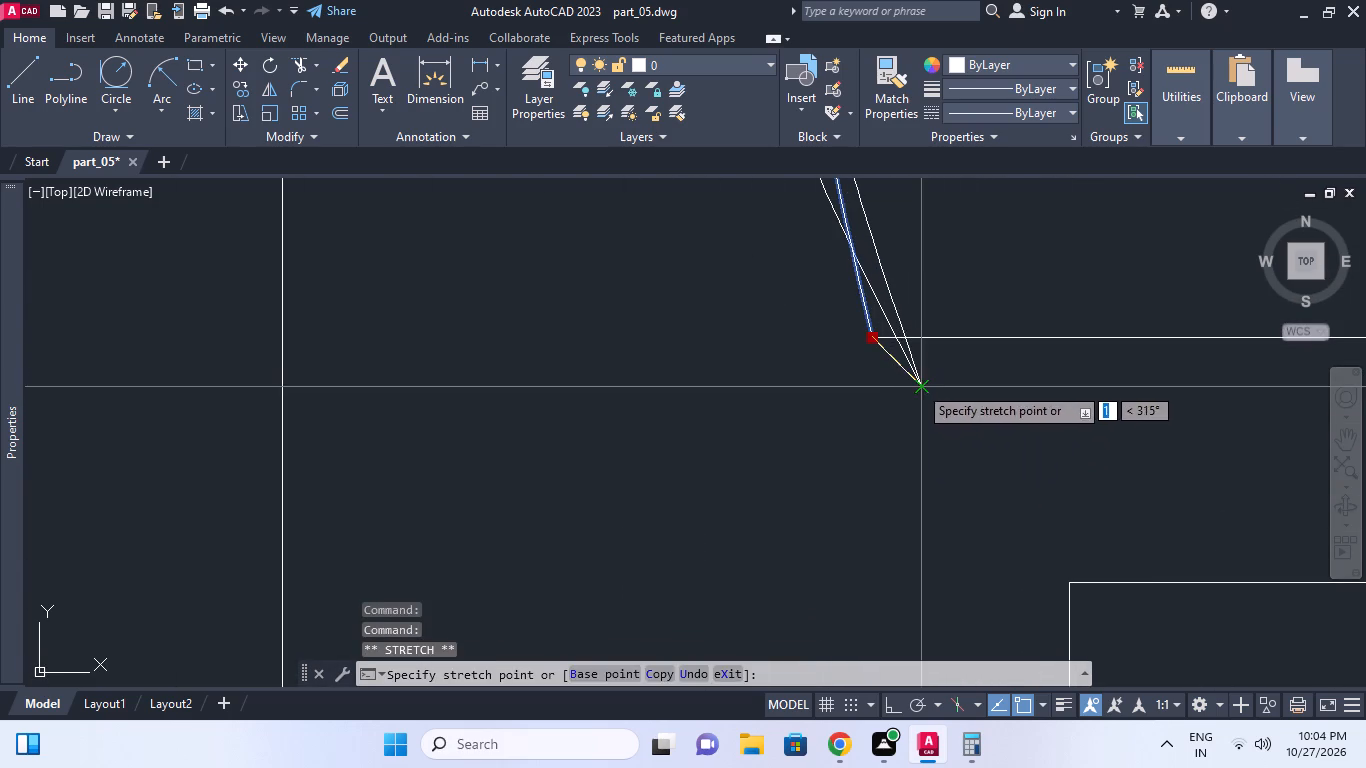
{"action": "left_click", "coordinate": [918, 386]}
{"action": "key", "text": "Escape"}
Trim the branch's lower inner bore line back to the curved intersection line at the lower bore corner.
{"action": "middle_click", "coordinate": [896, 351]}
{"action": "key", "text": "t"}
{"action": "key", "text": "r"}
{"action": "key", "text": "space"}
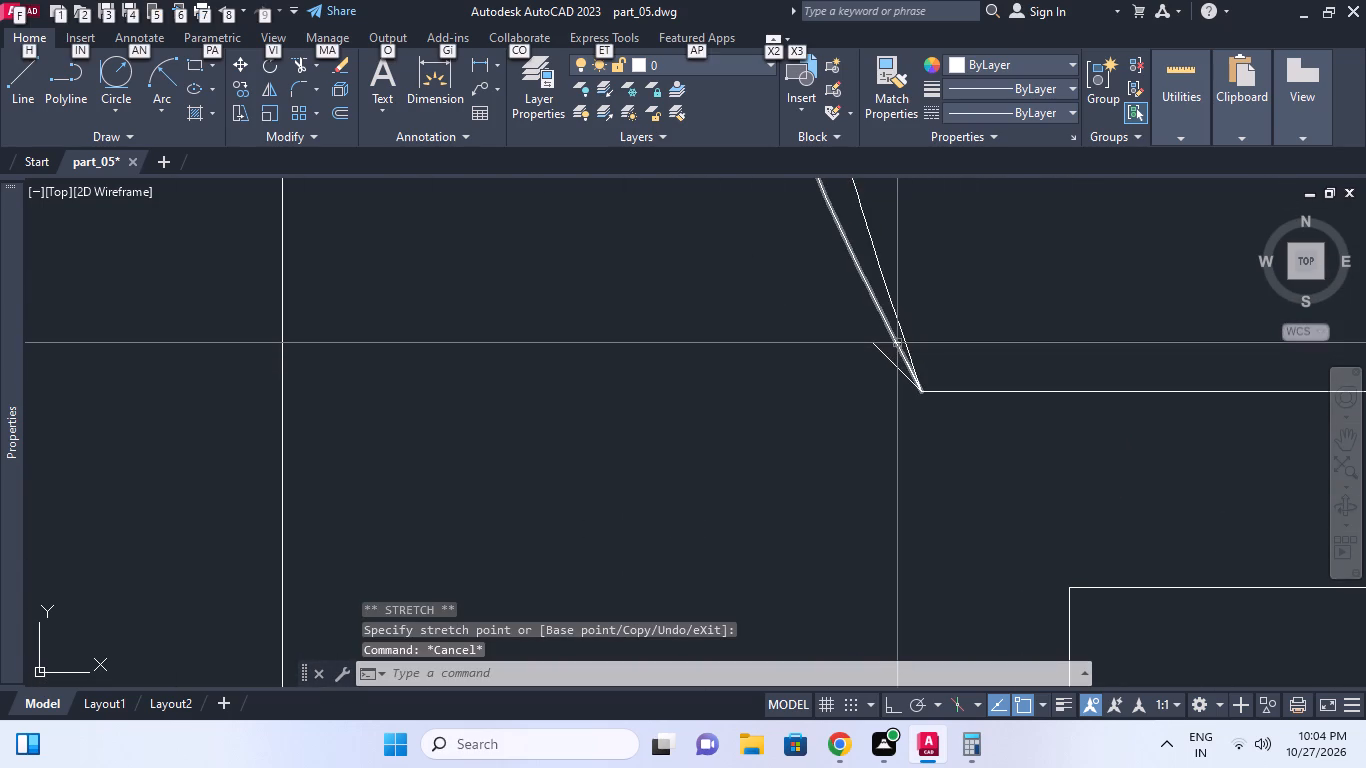
{"action": "scroll", "coordinate": [910, 359], "scroll_direction": "up", "scroll_amount": 1}
{"action": "key", "text": "t"}
{"action": "key", "text": "r"}
{"action": "key", "text": "space"}
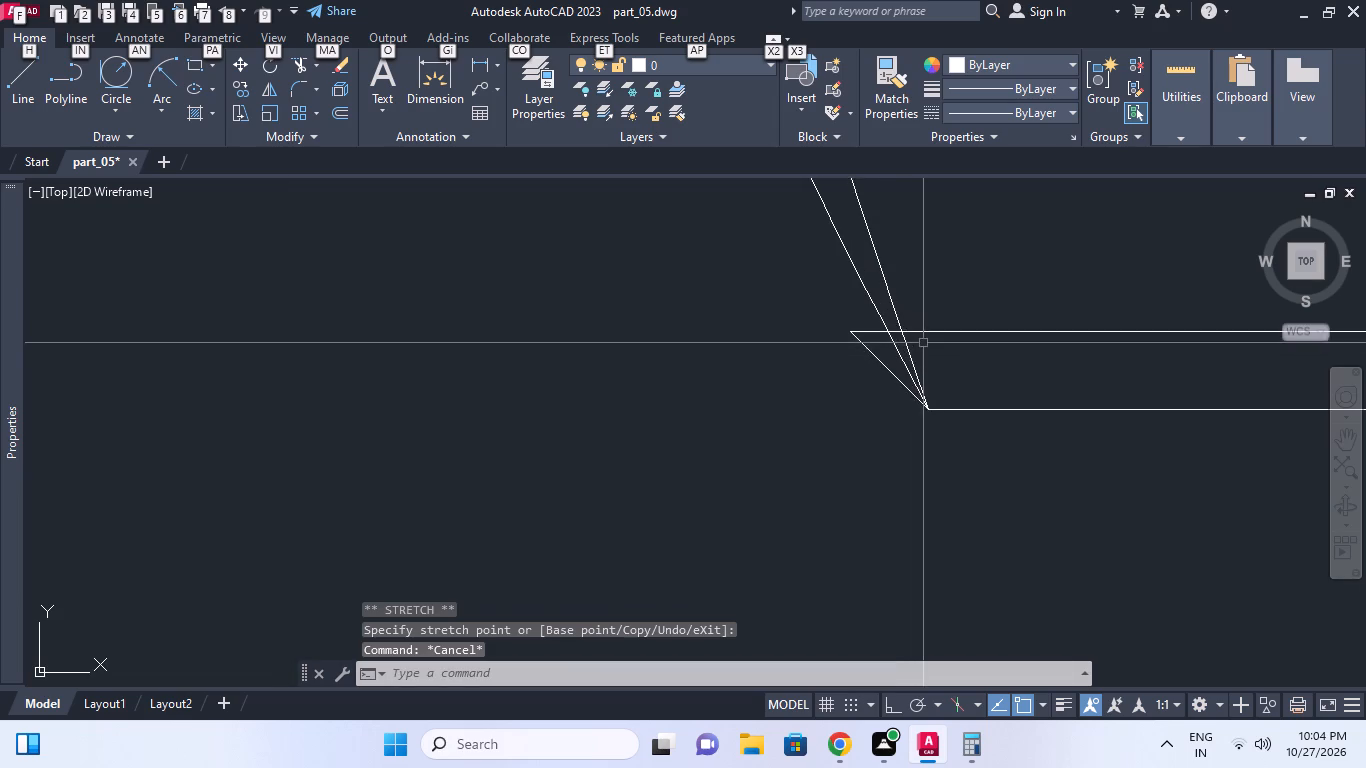
{"action": "left_click", "coordinate": [926, 334]}
{"action": "key", "text": "Escape"}
{"action": "key", "text": "t"}
{"action": "key", "text": "r"}
{"action": "key", "text": "space"}
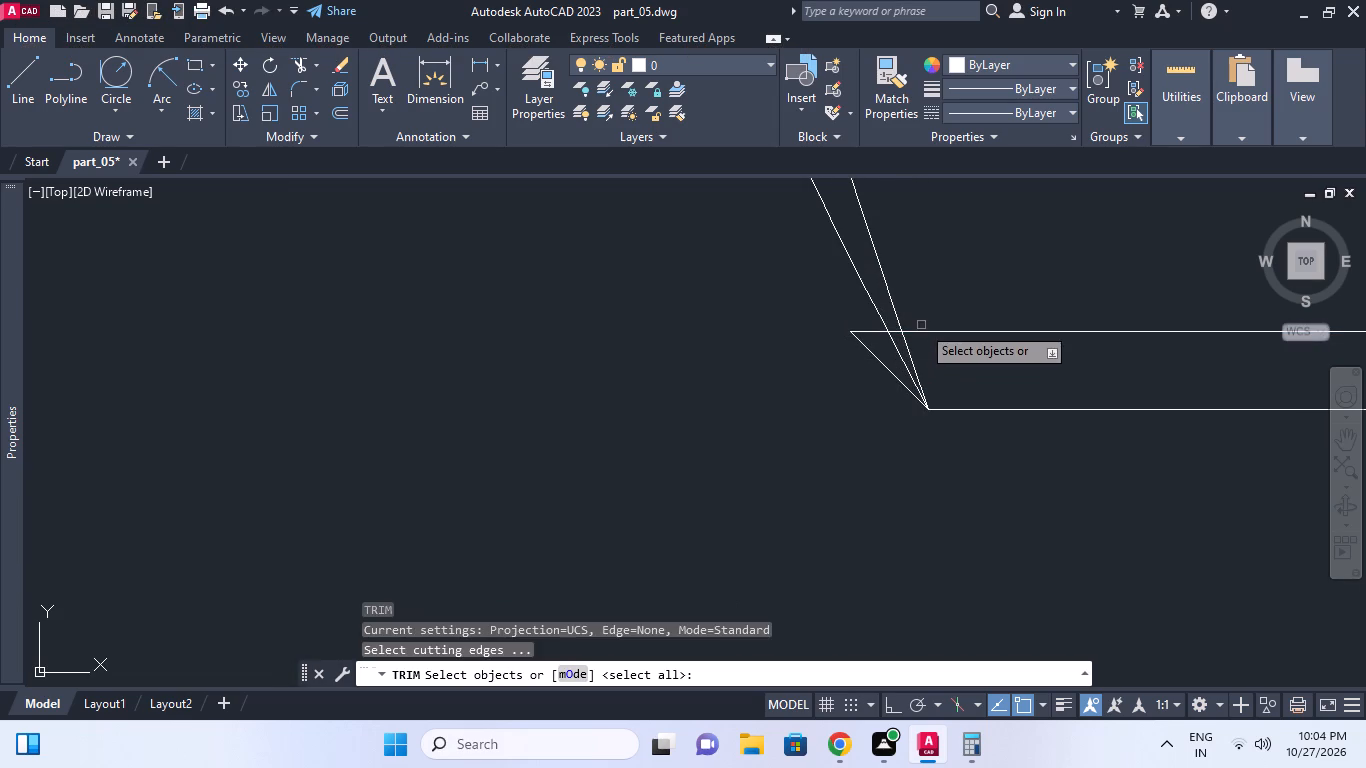
{"action": "left_click", "coordinate": [920, 333]}
{"action": "key", "text": "space"}
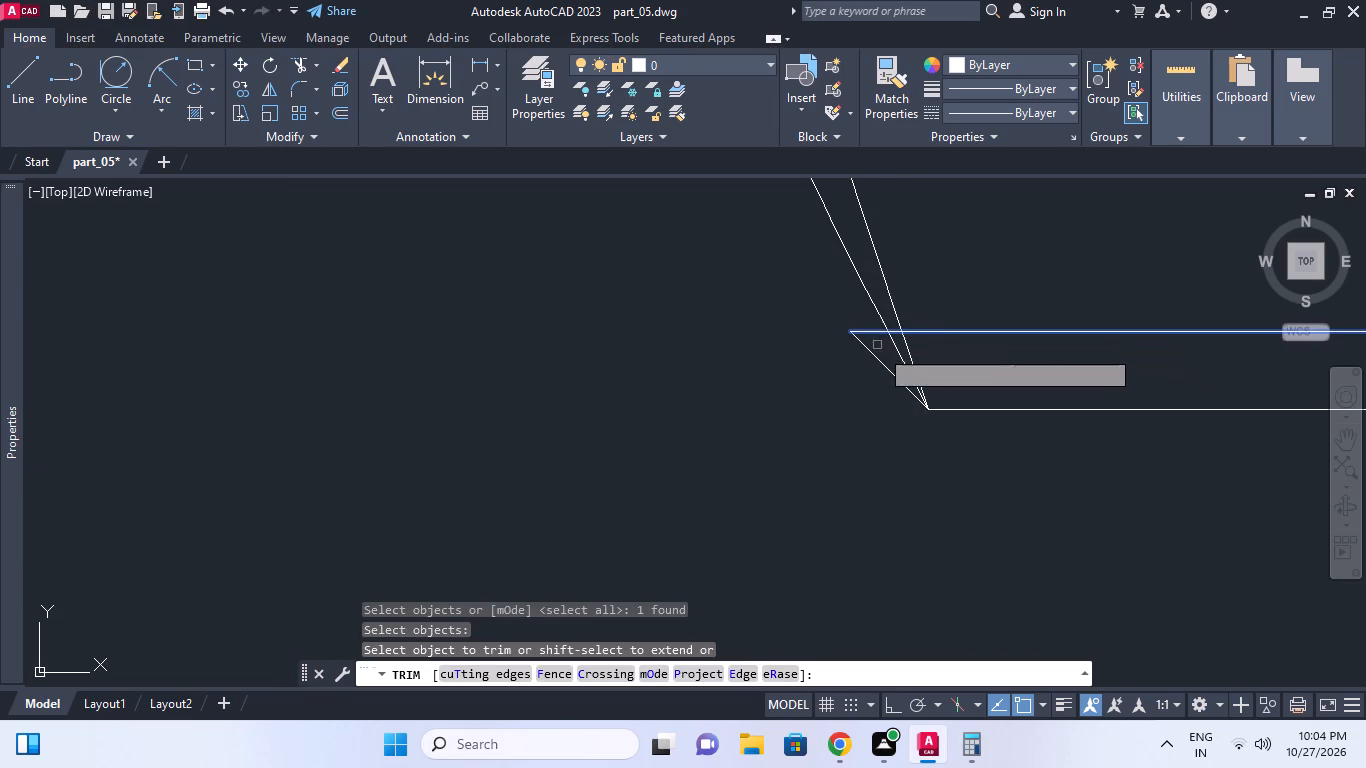
{"action": "key", "text": "Escape"}
{"action": "key", "text": "space"}
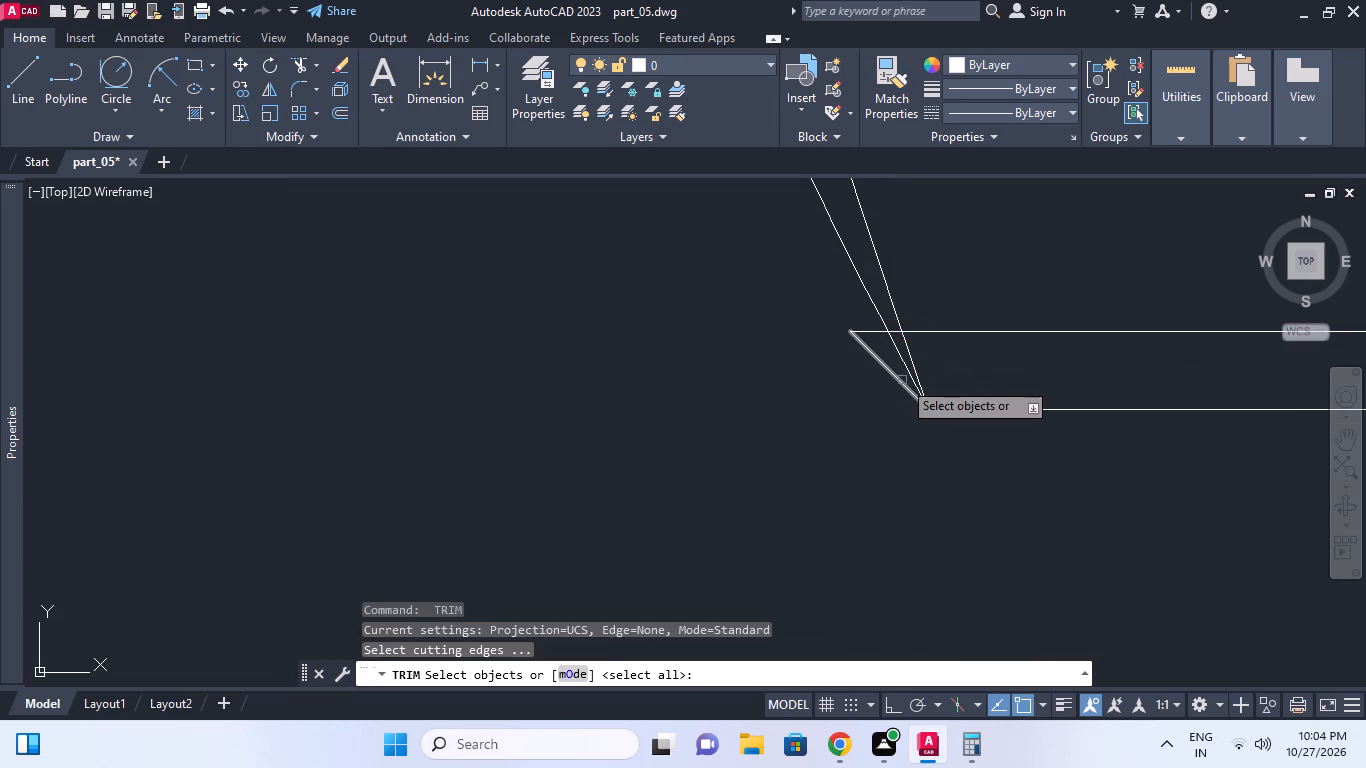
{"action": "left_click", "coordinate": [896, 347]}
{"action": "key", "text": "space"}
{"action": "left_click", "coordinate": [869, 334]}
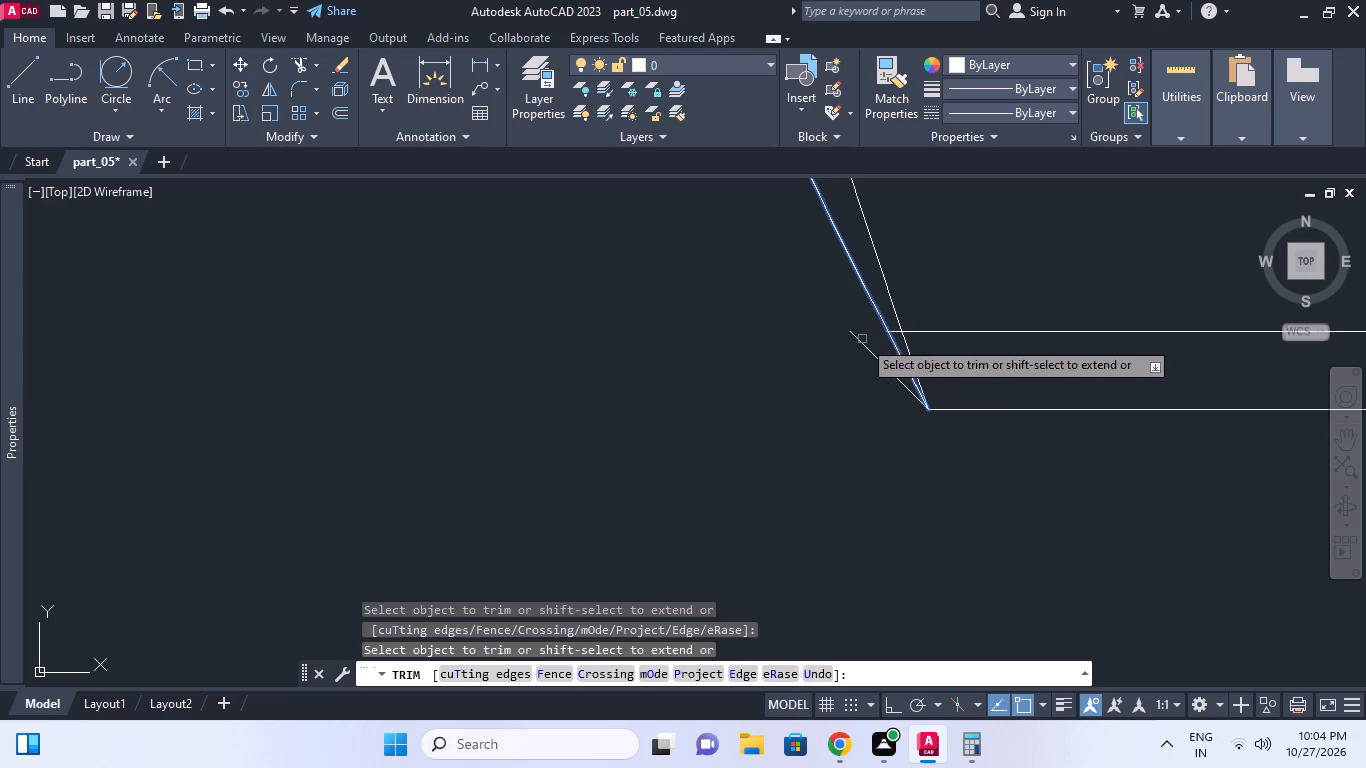
{"action": "left_click", "coordinate": [862, 339]}
{"action": "key", "text": "Escape"}
Erase the short diagonal at the branch's lower bore corner.
{"action": "left_click", "coordinate": [871, 364]}
{"action": "left_click", "coordinate": [871, 356]}
{"action": "key", "text": "e"}
{"action": "key", "text": "space"}
{"action": "left_click", "coordinate": [872, 356]}
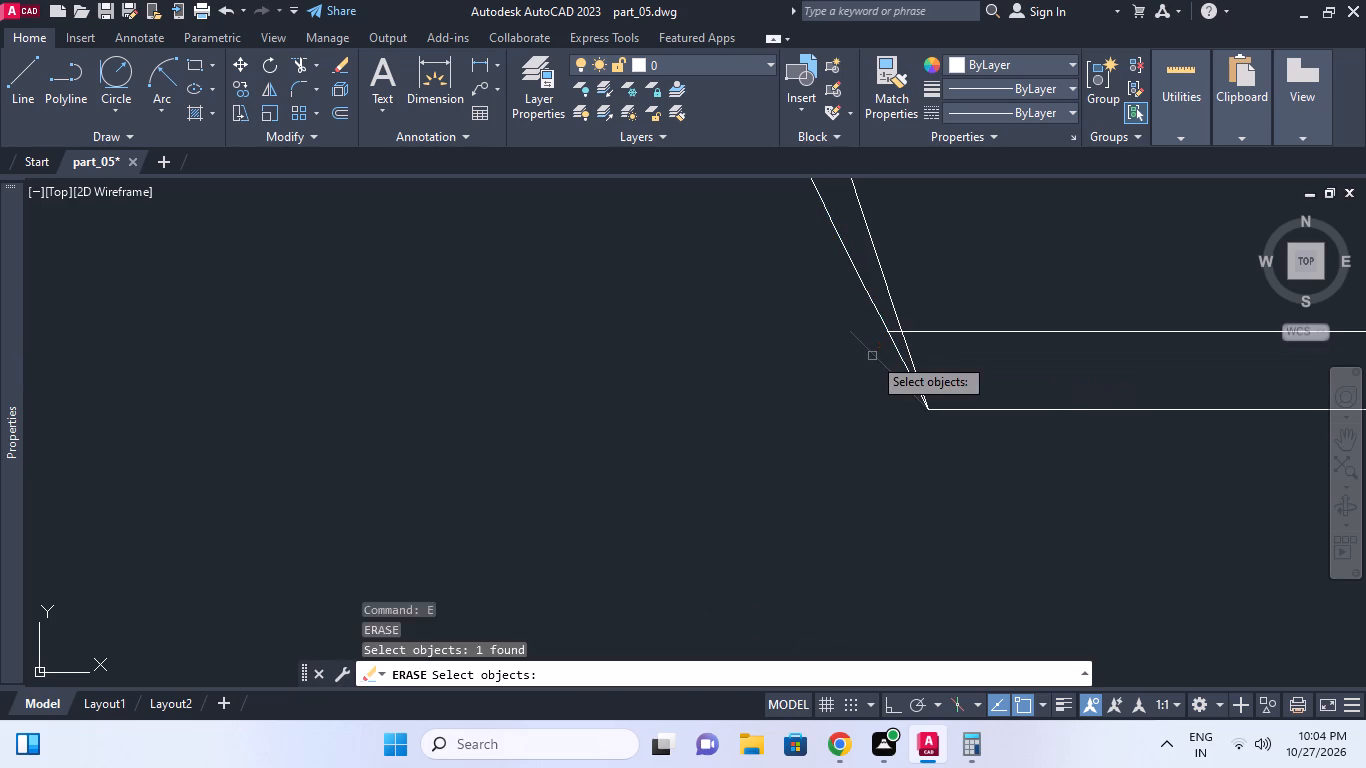
{"action": "right_click", "coordinate": [871, 356]}
Stretch the upper ends of both intersection splines to the lower end of the vertical bore wall at the upper bore corner.
{"action": "scroll", "coordinate": [942, 378], "scroll_direction": "down", "scroll_amount": 5}
{"action": "middle_click_drag", "start_coordinate": [960, 396], "coordinate": [921, 420]}
{"action": "scroll", "coordinate": [923, 418], "scroll_direction": "down", "scroll_amount": 1}
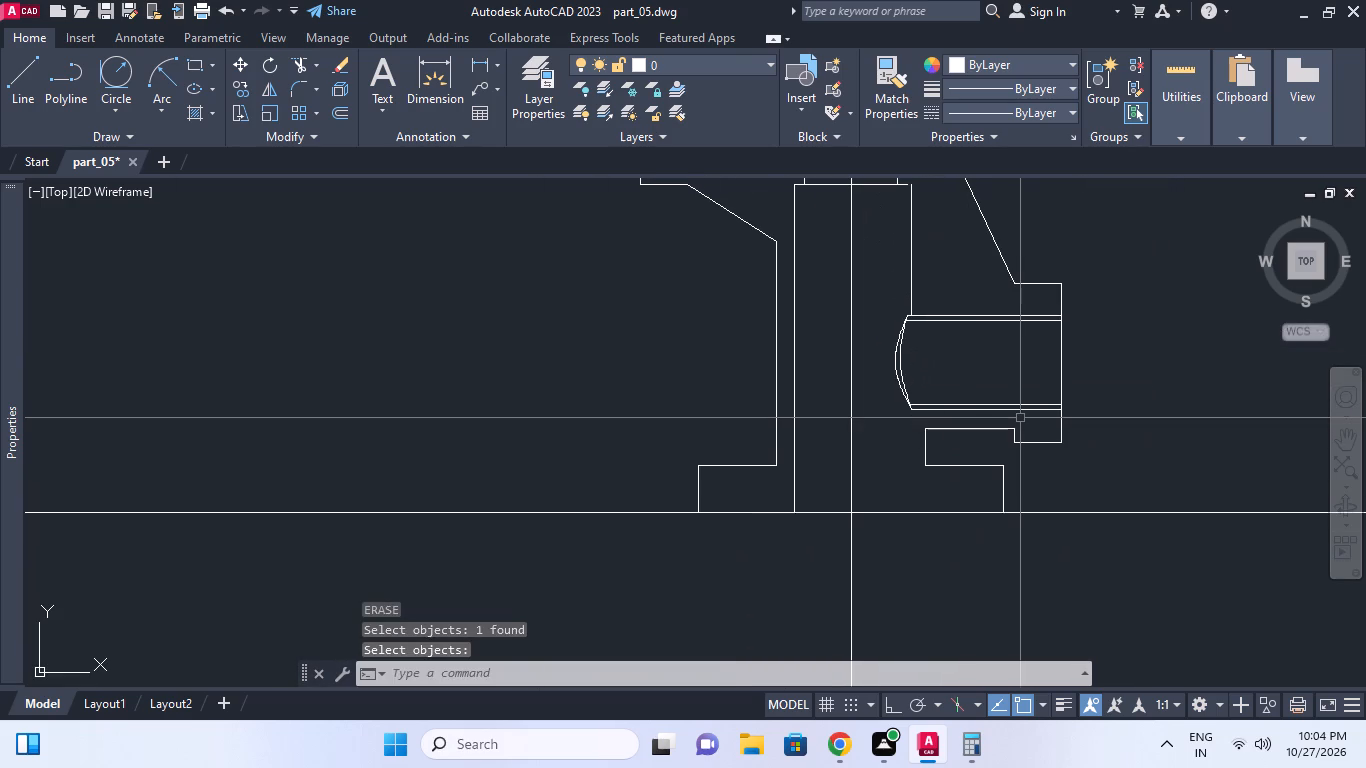
{"action": "scroll", "coordinate": [1019, 416], "scroll_direction": "down", "scroll_amount": 1}
{"action": "middle_click", "coordinate": [1019, 416]}
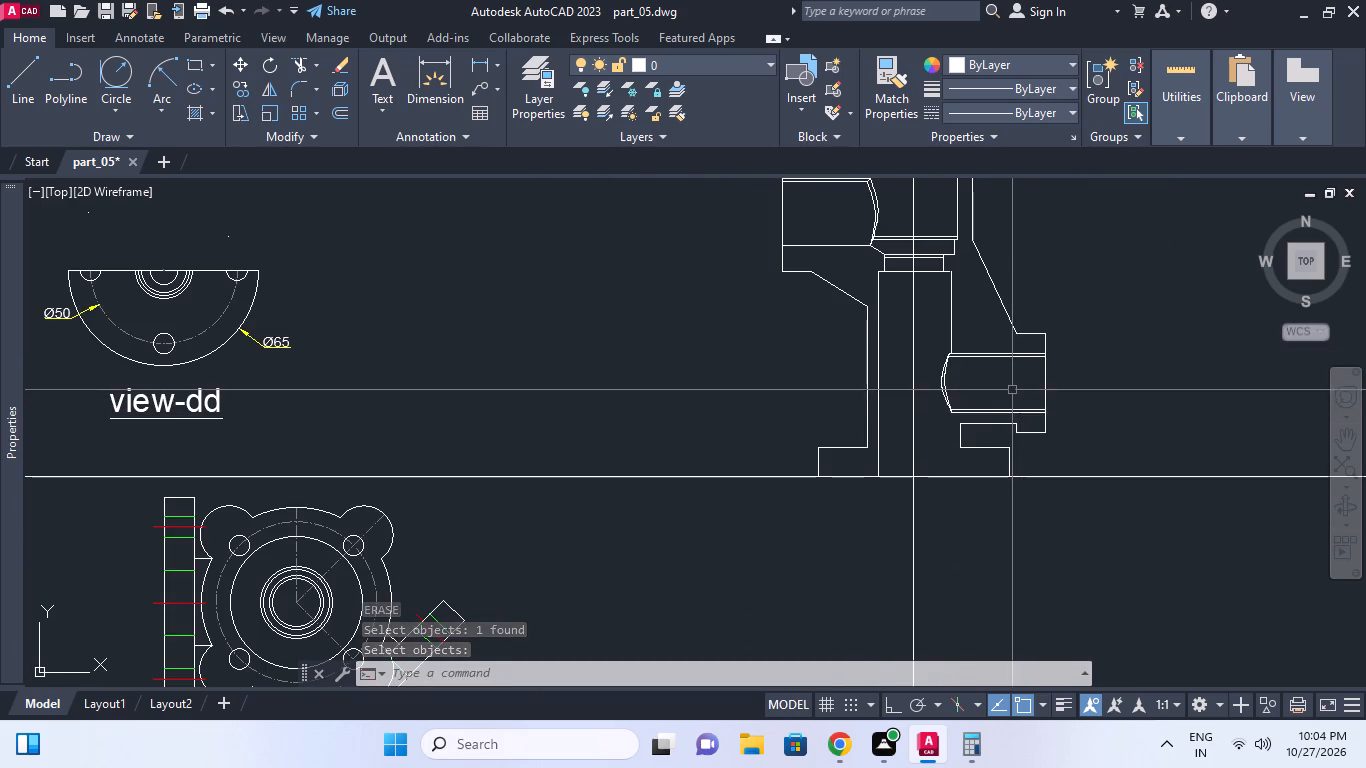
{"action": "scroll", "coordinate": [917, 339], "scroll_direction": "up", "scroll_amount": 2}
{"action": "scroll", "coordinate": [1040, 352], "scroll_direction": "down", "scroll_amount": 1}
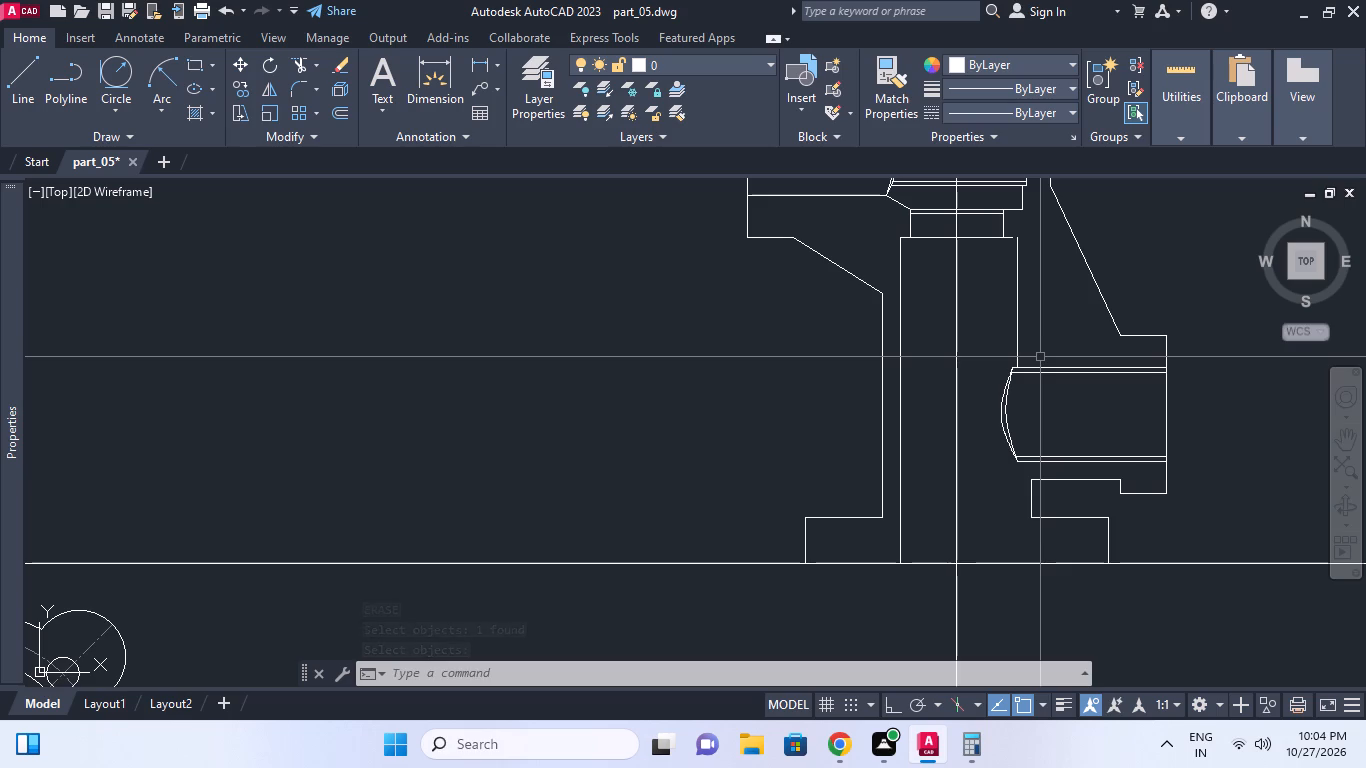
{"action": "scroll", "coordinate": [1032, 366], "scroll_direction": "up", "scroll_amount": 4}
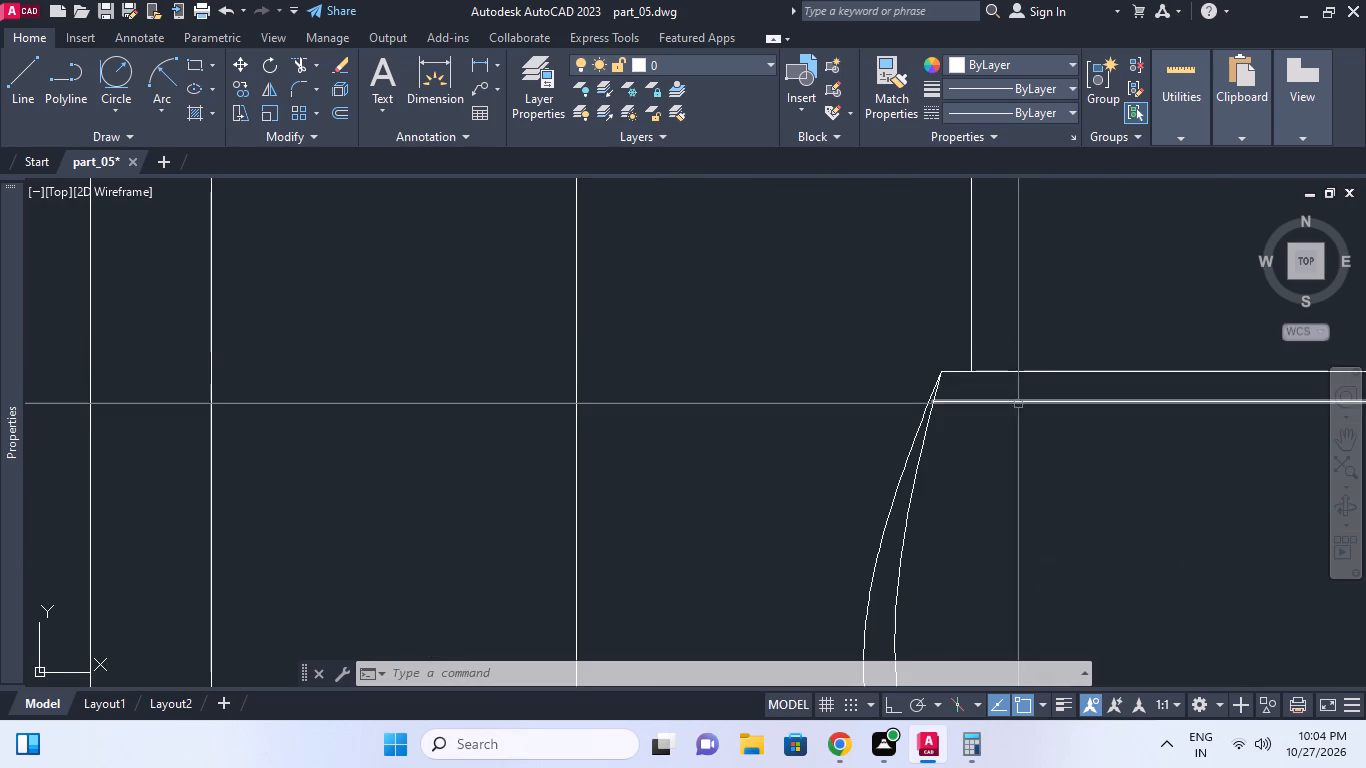
{"action": "left_click", "coordinate": [942, 387]}
{"action": "scroll", "coordinate": [940, 380], "scroll_direction": "up", "scroll_amount": 1}
{"action": "left_click", "coordinate": [940, 379]}
{"action": "left_click", "coordinate": [937, 375]}
{"action": "left_click", "coordinate": [938, 366]}
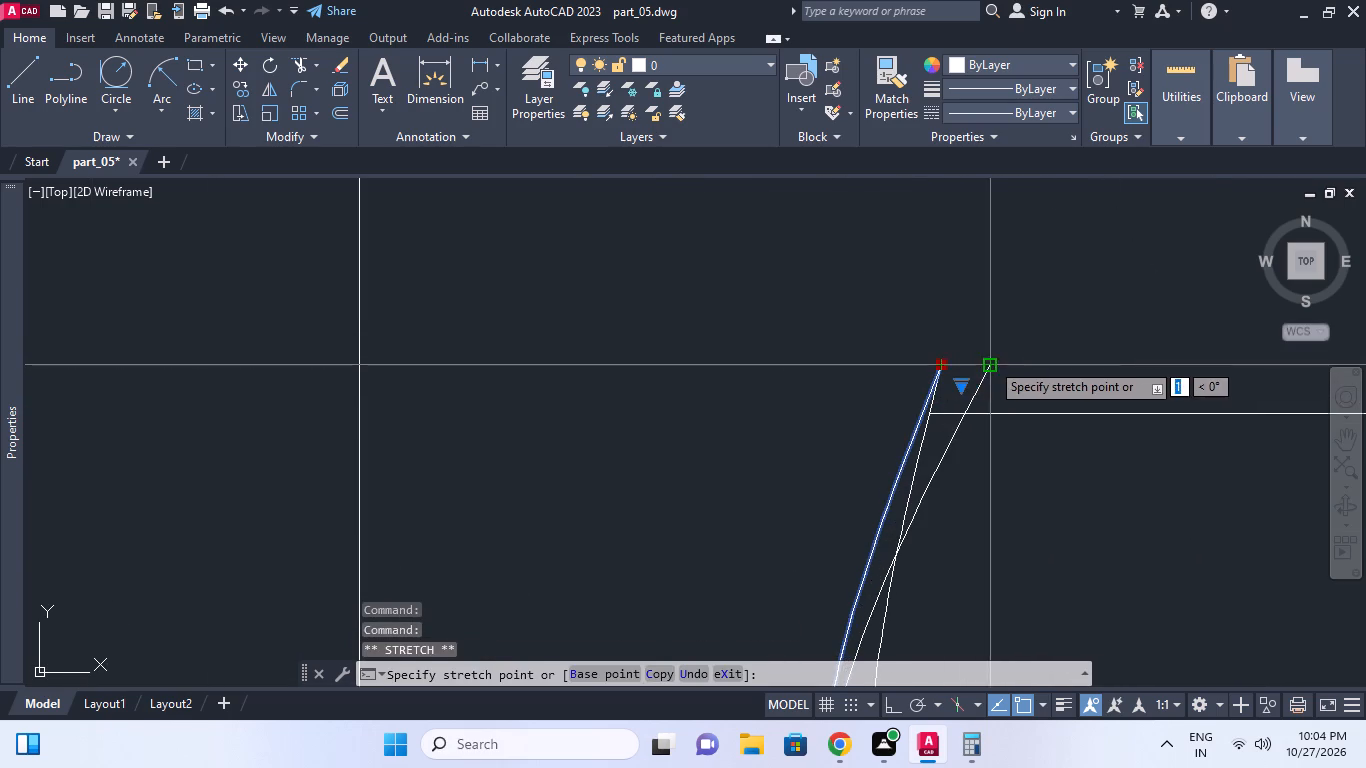
{"action": "left_click", "coordinate": [990, 361]}
{"action": "left_click", "coordinate": [942, 373]}
{"action": "left_click", "coordinate": [941, 362]}
{"action": "left_click", "coordinate": [994, 361]}
{"action": "key", "text": "Escape"}
Trim the overhanging ends of the branch's two upper bore lines back to the intersection curves.
{"action": "middle_click_drag", "start_coordinate": [970, 372], "coordinate": [969, 348]}
{"action": "key", "text": "Escape"}
{"action": "middle_click", "coordinate": [959, 360]}
{"action": "type", "text": "tr"}
{"action": "key", "text": "space"}
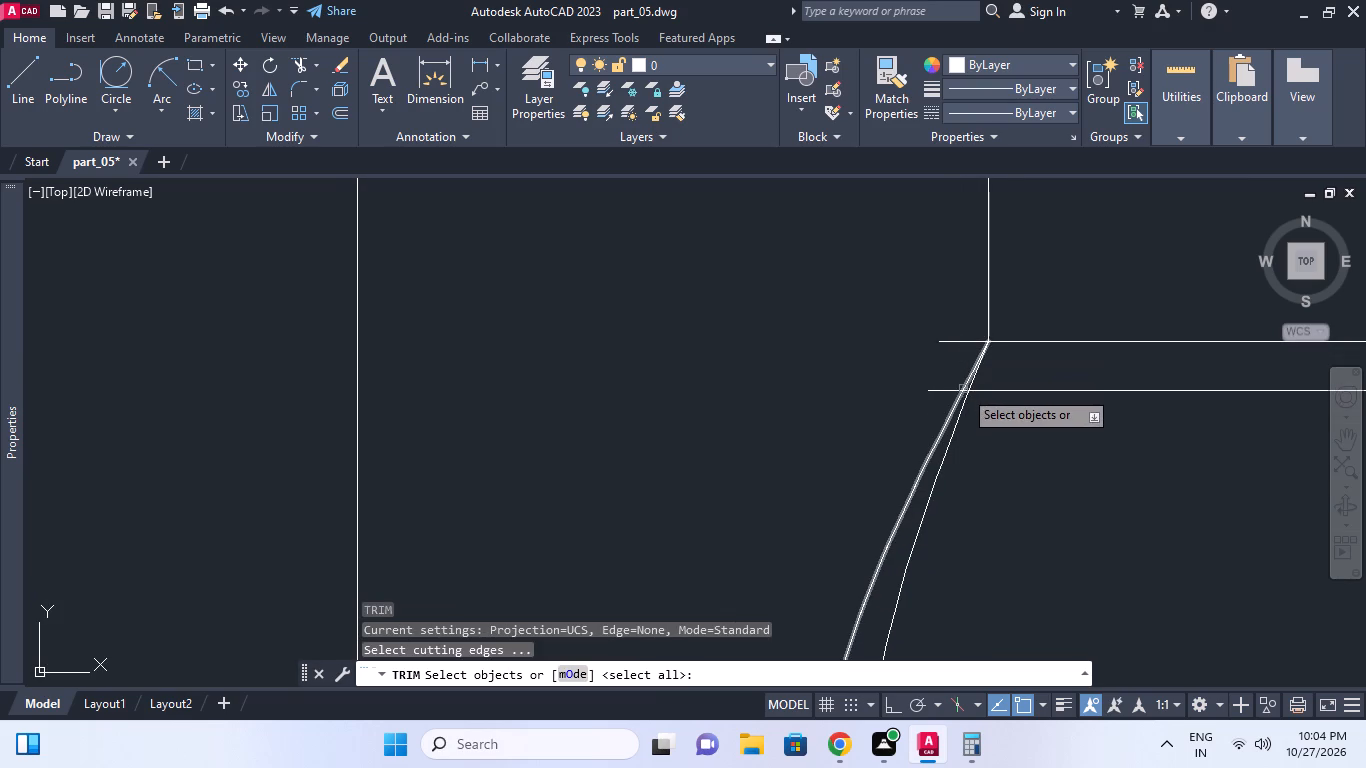
{"action": "key", "text": "space"}
{"action": "left_click", "coordinate": [942, 390]}
{"action": "left_click", "coordinate": [948, 349]}
{"action": "left_click", "coordinate": [952, 339]}
{"action": "key", "text": "Escape"}
Erase the long vertical construction line running through the front view's axis.
{"action": "scroll", "coordinate": [952, 339], "scroll_direction": "down", "scroll_amount": 4}
{"action": "middle_click_drag", "start_coordinate": [985, 383], "coordinate": [983, 348]}
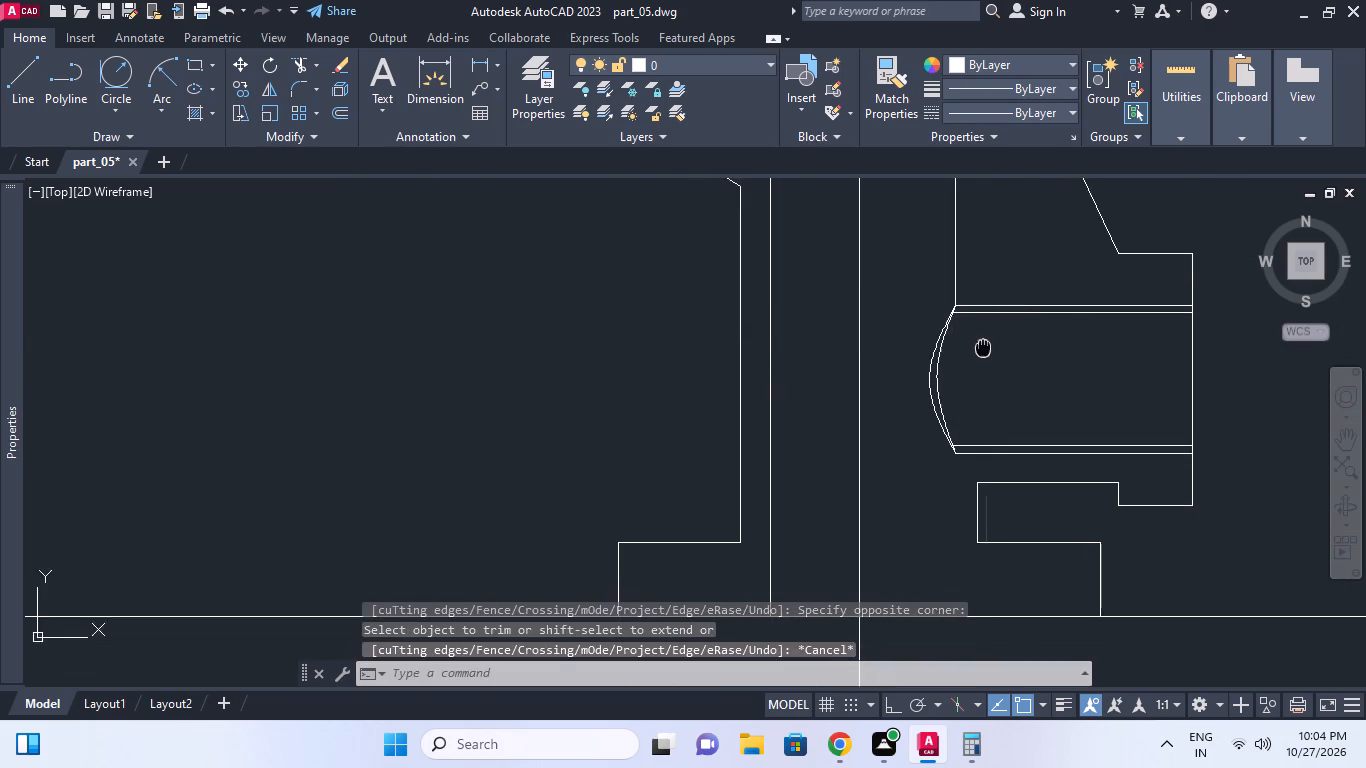
{"action": "scroll", "coordinate": [1002, 433], "scroll_direction": "down", "scroll_amount": 2}
{"action": "middle_click", "coordinate": [1002, 433]}
{"action": "key", "text": "Escape"}
{"action": "middle_click_drag", "start_coordinate": [1082, 453], "coordinate": [1032, 449]}
{"action": "scroll", "coordinate": [1064, 463], "scroll_direction": "down", "scroll_amount": 1}
{"action": "middle_click", "coordinate": [1064, 463]}
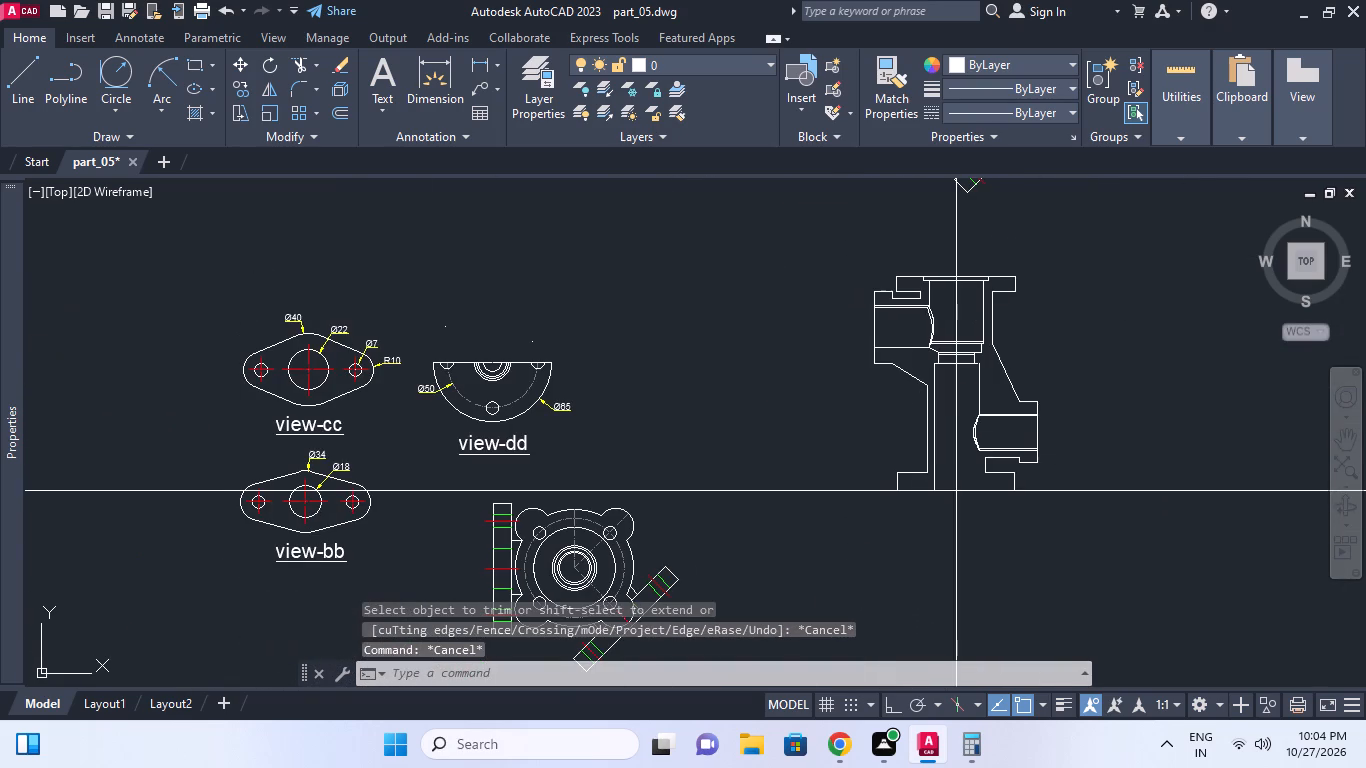
{"action": "middle_click", "coordinate": [1079, 462]}
{"action": "key", "text": "Escape"}
{"action": "key", "text": "e"}
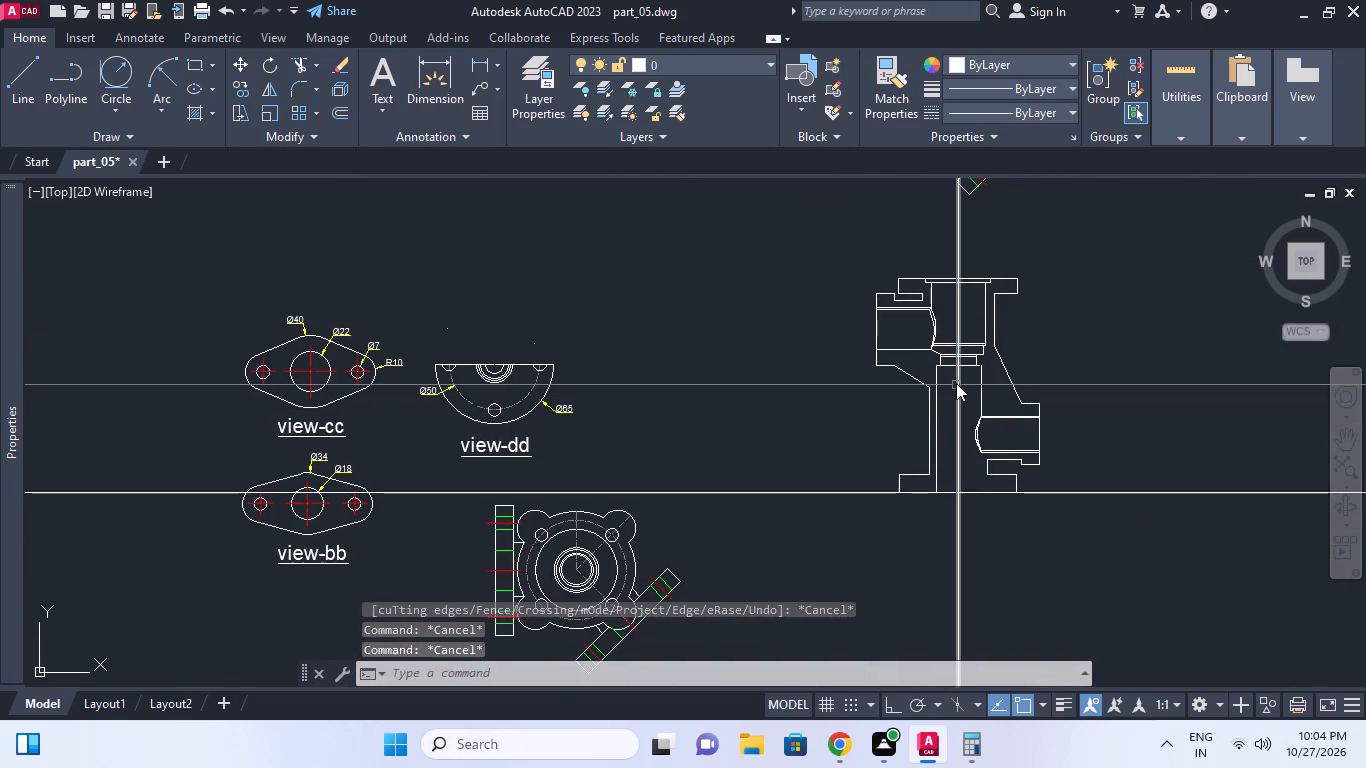
{"action": "key", "text": "space"}
{"action": "left_click", "coordinate": [956, 383]}
{"action": "right_click", "coordinate": [956, 383]}
{"action": "key", "text": "Escape"}
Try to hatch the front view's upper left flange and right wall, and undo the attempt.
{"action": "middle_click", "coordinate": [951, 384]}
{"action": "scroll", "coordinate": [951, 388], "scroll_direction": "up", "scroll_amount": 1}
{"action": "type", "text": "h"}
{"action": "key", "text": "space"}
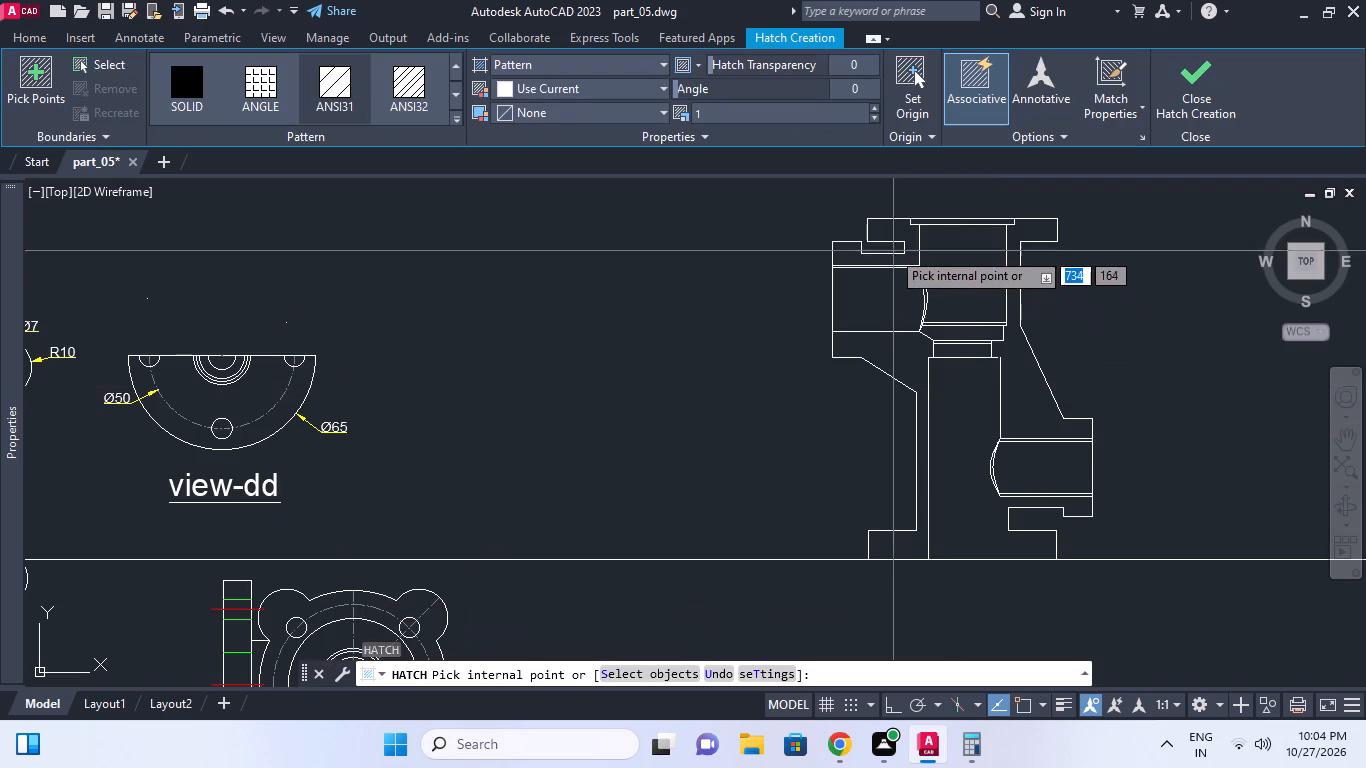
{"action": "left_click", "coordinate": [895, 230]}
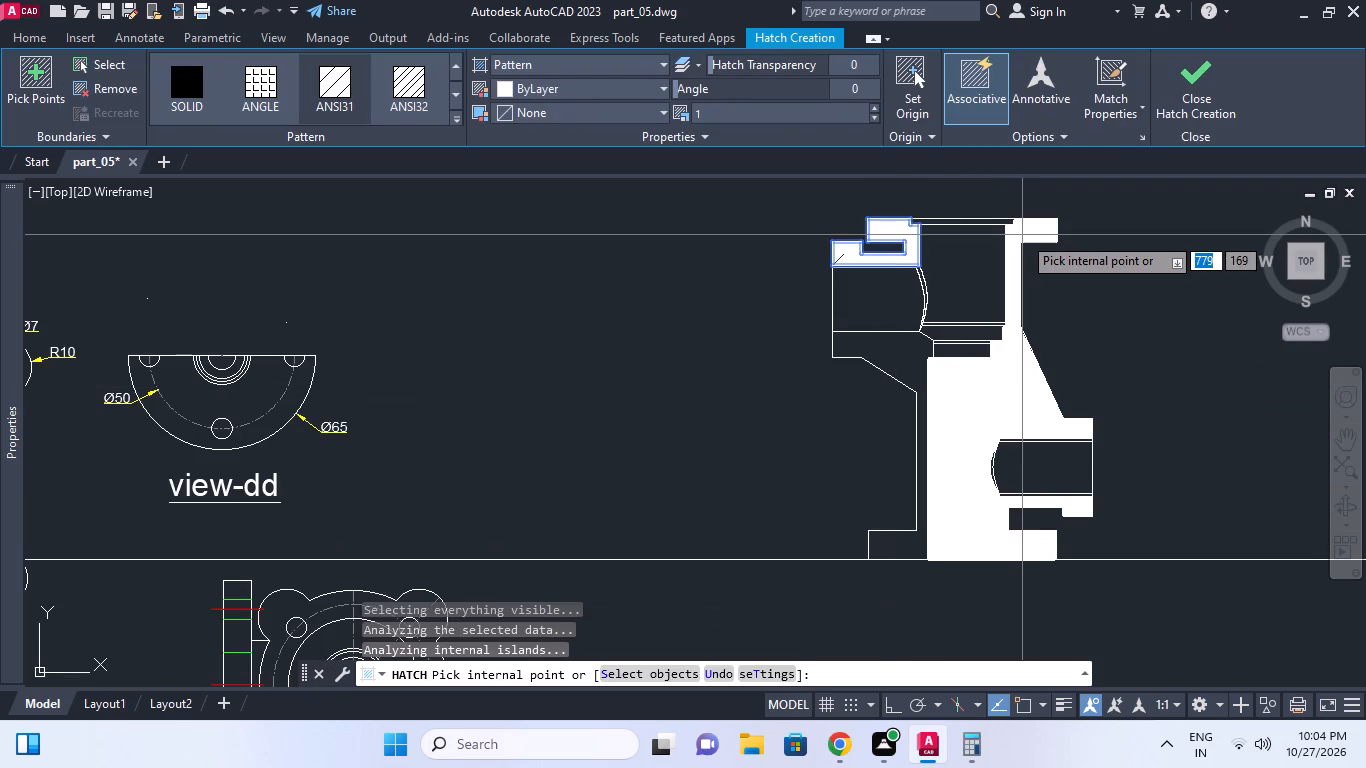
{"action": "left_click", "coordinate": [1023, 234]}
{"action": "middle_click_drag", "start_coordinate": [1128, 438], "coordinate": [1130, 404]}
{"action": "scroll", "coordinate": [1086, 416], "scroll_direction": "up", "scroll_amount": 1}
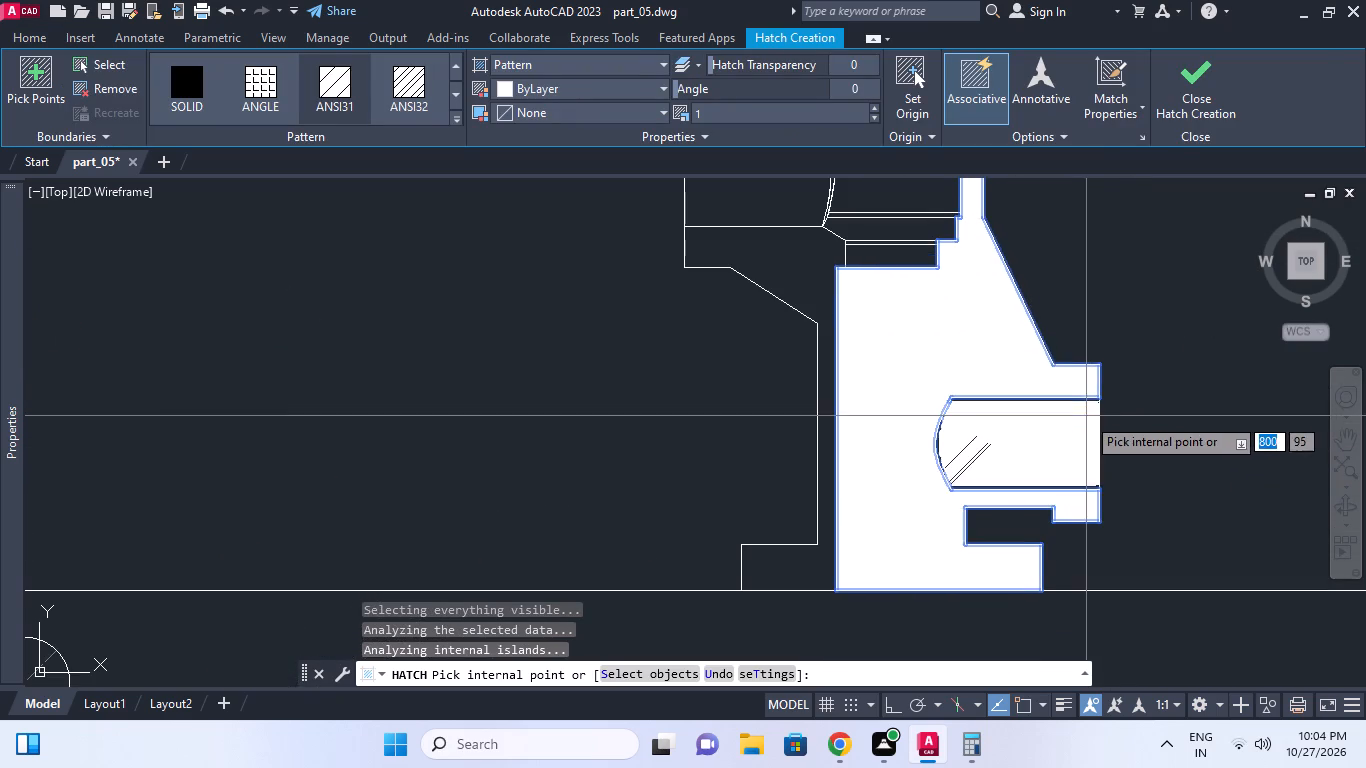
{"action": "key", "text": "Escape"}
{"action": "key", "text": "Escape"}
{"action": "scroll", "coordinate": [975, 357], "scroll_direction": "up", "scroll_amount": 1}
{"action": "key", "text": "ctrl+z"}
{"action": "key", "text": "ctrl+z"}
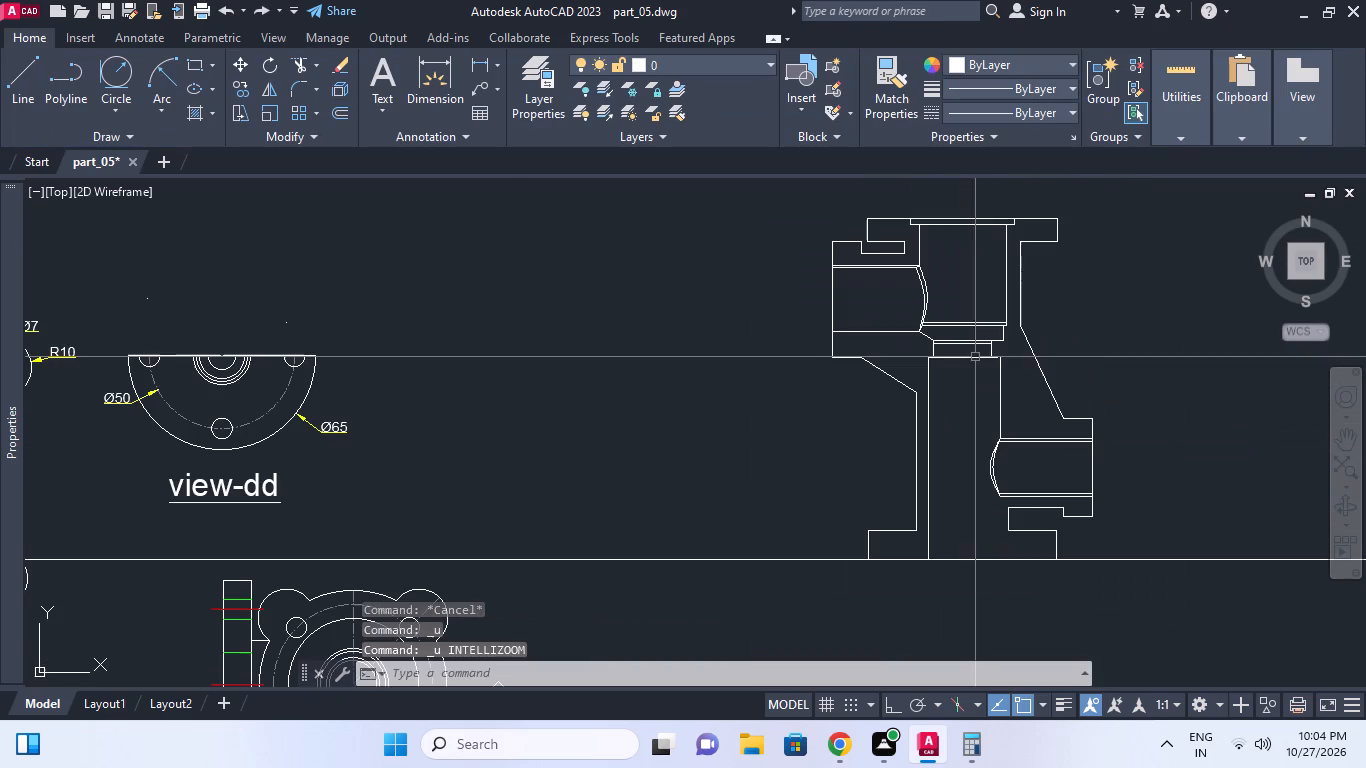
Extend the main bore's top shoulder line to the bore's right wall, closing the corner gap.
{"action": "left_click", "coordinate": [1031, 383]}
{"action": "scroll", "coordinate": [1005, 367], "scroll_direction": "up", "scroll_amount": 3}
{"action": "key", "text": "Escape"}
{"action": "scroll", "coordinate": [990, 352], "scroll_direction": "up", "scroll_amount": 1}
{"action": "key", "text": "e"}
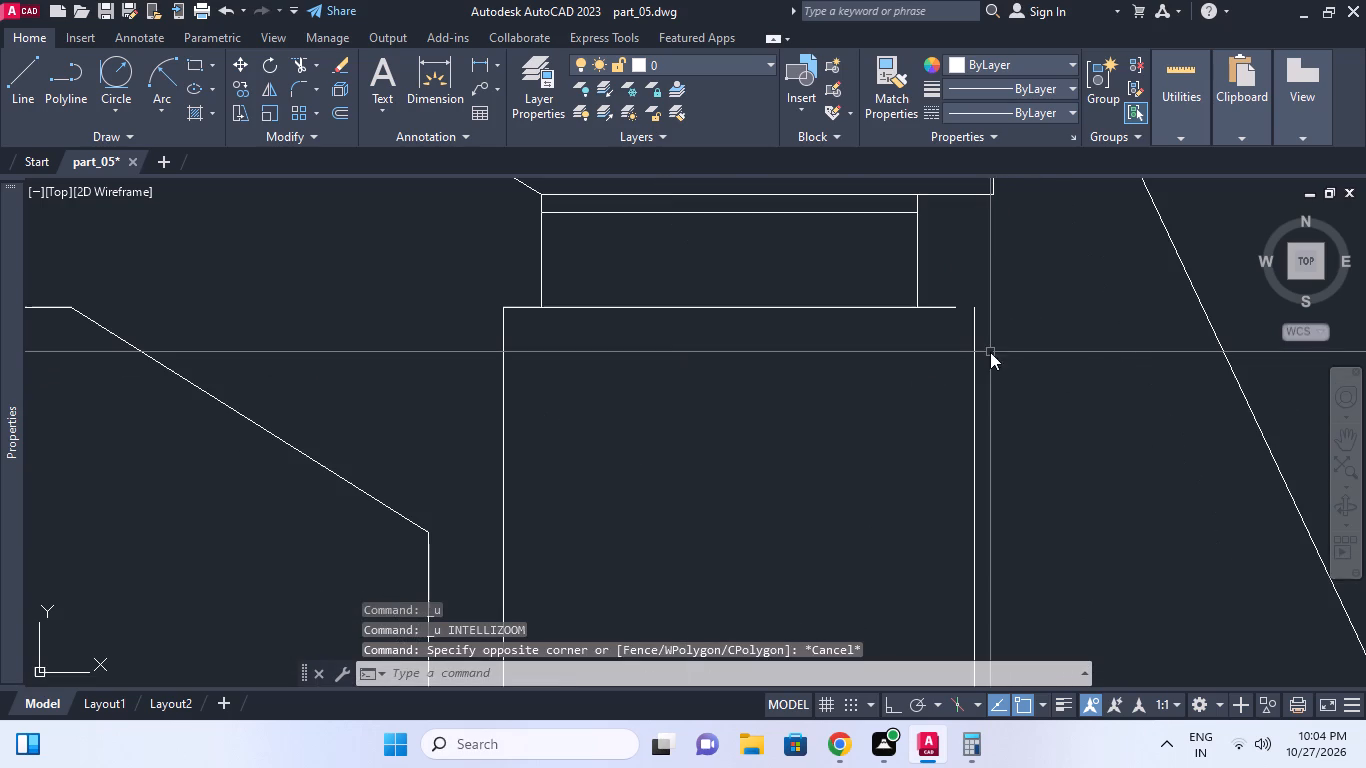
{"action": "key", "text": "space"}
{"action": "key", "text": "Escape"}
{"action": "type", "text": "ex"}
{"action": "key", "text": "space"}
{"action": "left_click", "coordinate": [995, 332]}
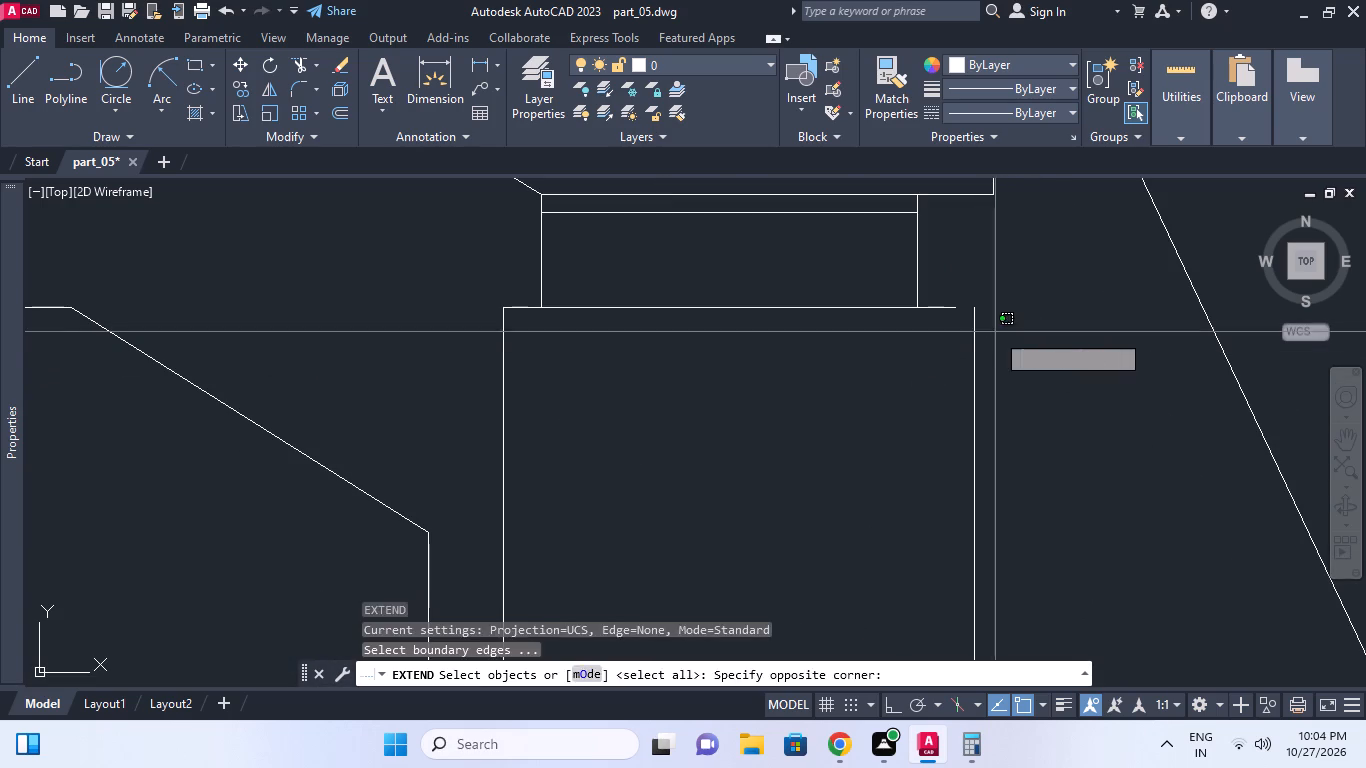
{"action": "left_click", "coordinate": [969, 334]}
{"action": "key", "text": "space"}
{"action": "left_click", "coordinate": [947, 310]}
{"action": "key", "text": "Escape"}
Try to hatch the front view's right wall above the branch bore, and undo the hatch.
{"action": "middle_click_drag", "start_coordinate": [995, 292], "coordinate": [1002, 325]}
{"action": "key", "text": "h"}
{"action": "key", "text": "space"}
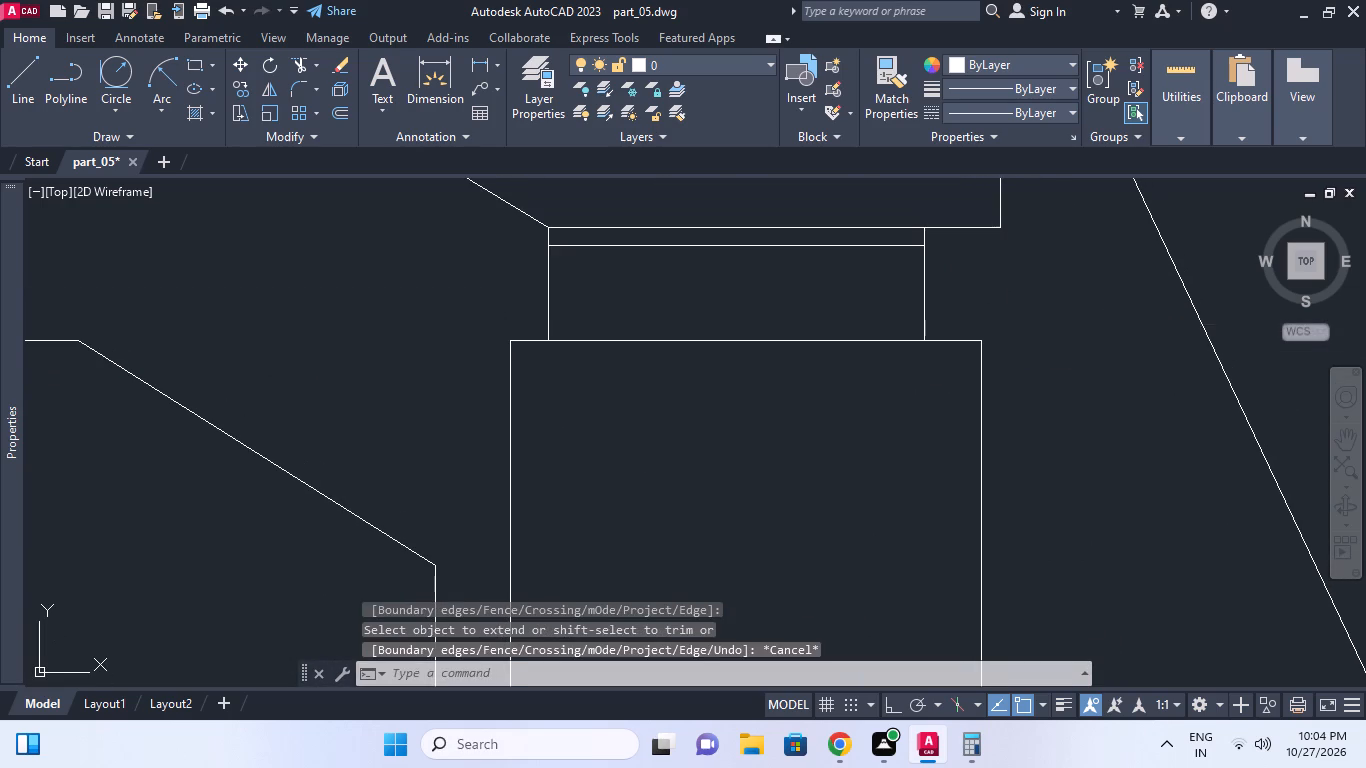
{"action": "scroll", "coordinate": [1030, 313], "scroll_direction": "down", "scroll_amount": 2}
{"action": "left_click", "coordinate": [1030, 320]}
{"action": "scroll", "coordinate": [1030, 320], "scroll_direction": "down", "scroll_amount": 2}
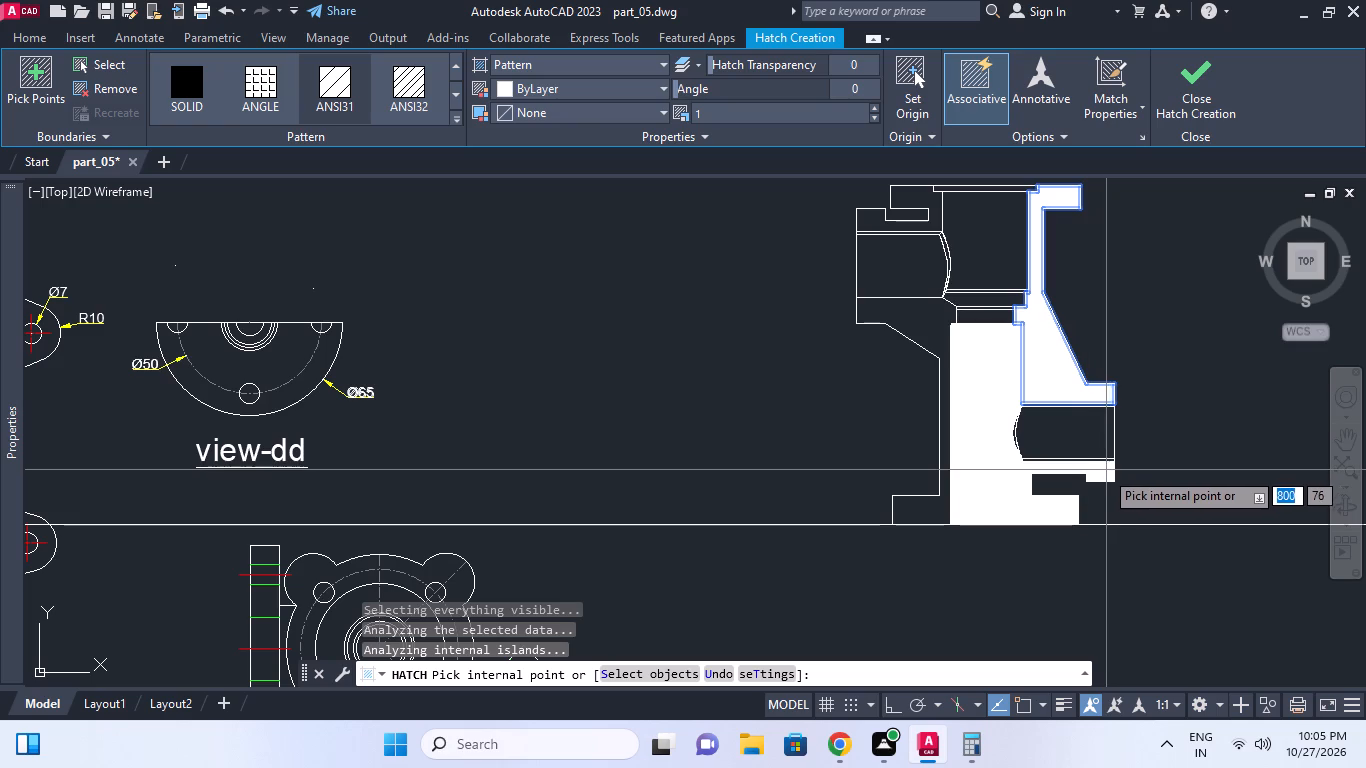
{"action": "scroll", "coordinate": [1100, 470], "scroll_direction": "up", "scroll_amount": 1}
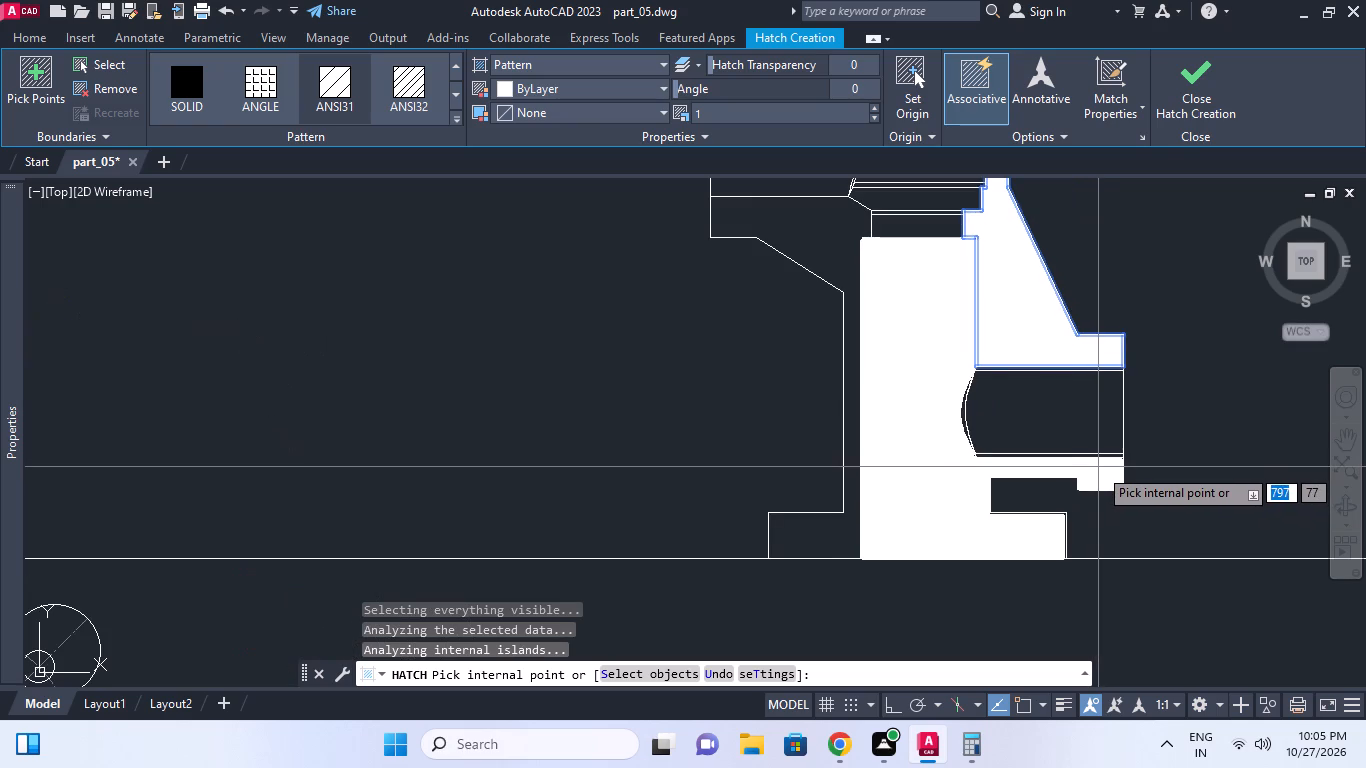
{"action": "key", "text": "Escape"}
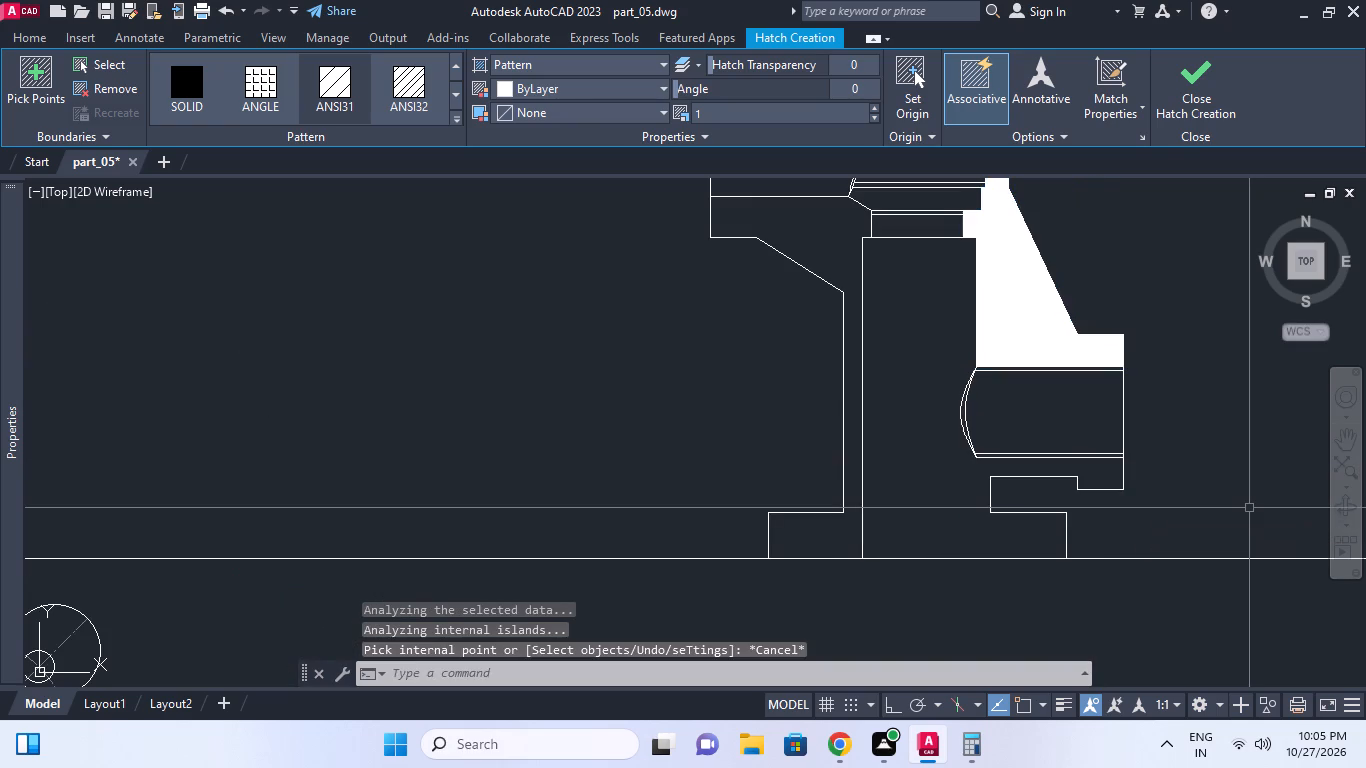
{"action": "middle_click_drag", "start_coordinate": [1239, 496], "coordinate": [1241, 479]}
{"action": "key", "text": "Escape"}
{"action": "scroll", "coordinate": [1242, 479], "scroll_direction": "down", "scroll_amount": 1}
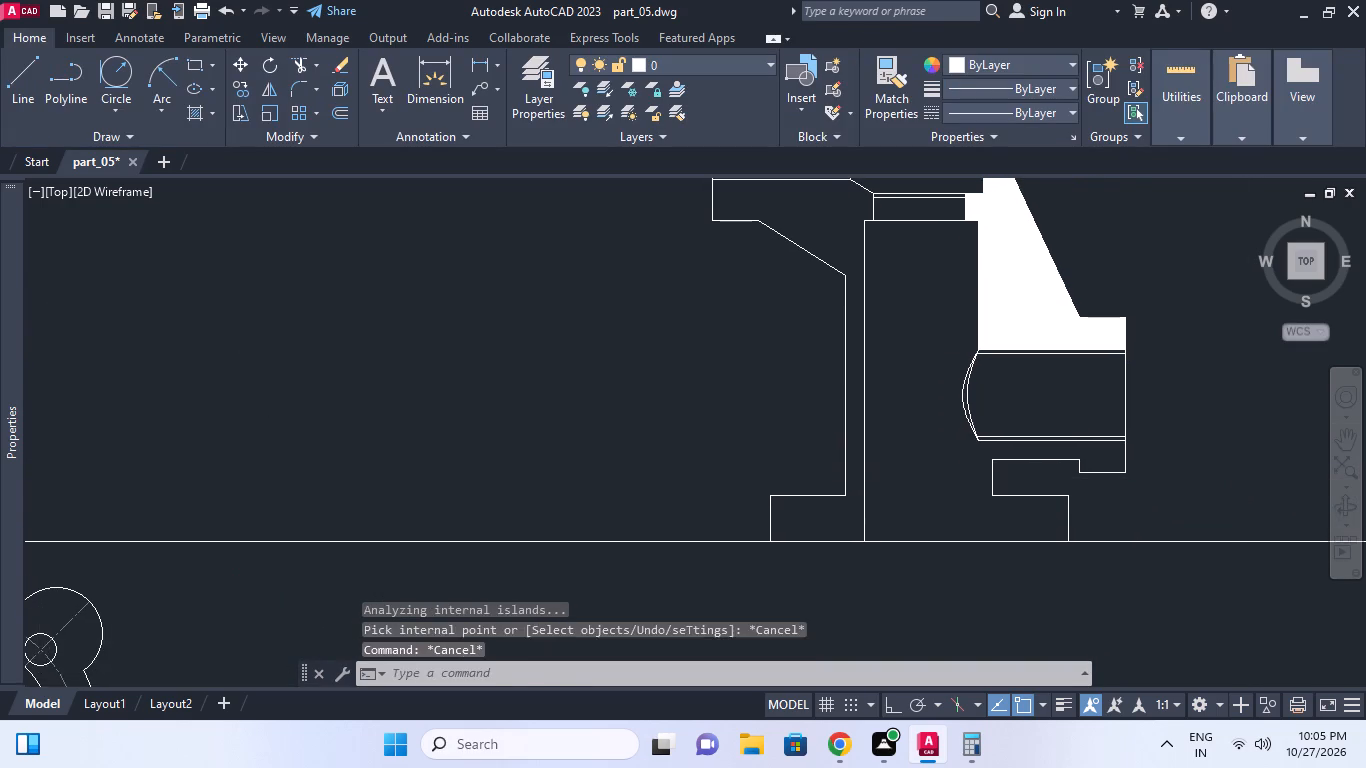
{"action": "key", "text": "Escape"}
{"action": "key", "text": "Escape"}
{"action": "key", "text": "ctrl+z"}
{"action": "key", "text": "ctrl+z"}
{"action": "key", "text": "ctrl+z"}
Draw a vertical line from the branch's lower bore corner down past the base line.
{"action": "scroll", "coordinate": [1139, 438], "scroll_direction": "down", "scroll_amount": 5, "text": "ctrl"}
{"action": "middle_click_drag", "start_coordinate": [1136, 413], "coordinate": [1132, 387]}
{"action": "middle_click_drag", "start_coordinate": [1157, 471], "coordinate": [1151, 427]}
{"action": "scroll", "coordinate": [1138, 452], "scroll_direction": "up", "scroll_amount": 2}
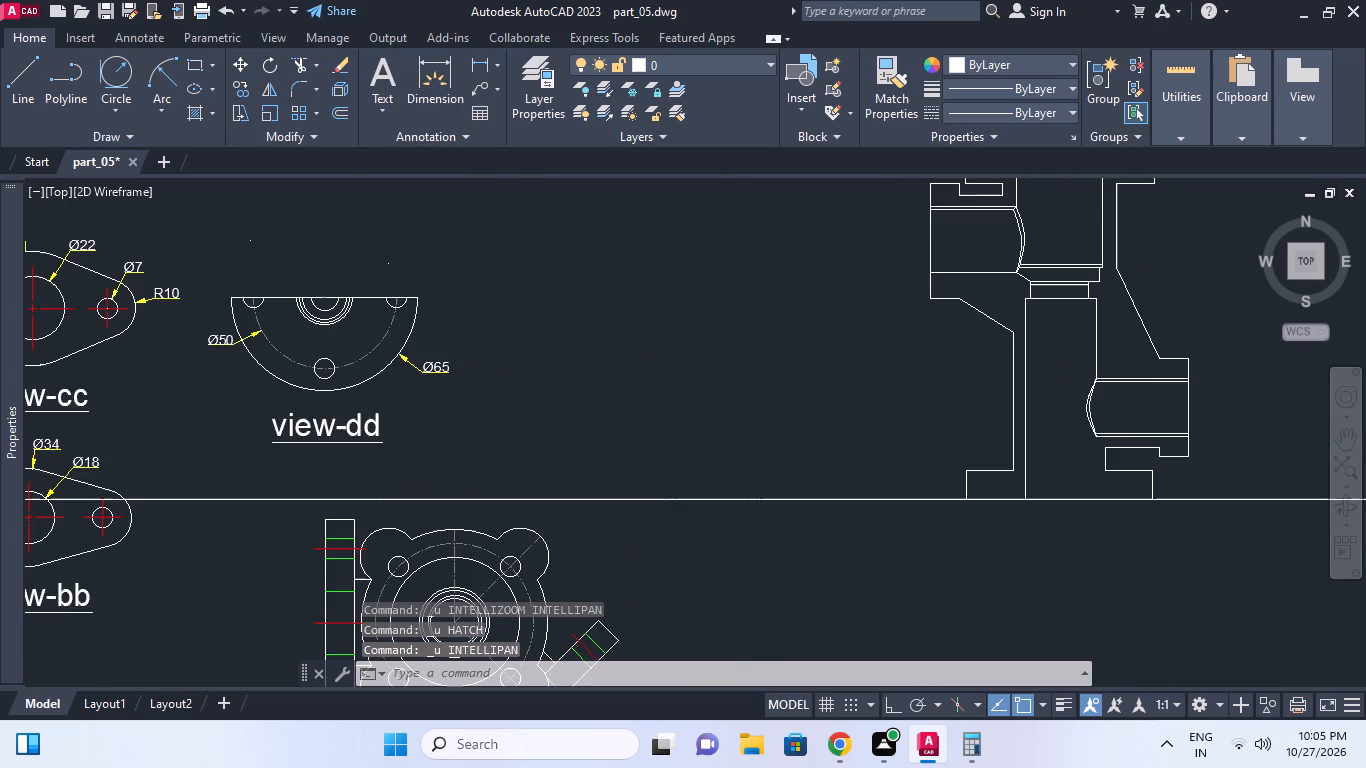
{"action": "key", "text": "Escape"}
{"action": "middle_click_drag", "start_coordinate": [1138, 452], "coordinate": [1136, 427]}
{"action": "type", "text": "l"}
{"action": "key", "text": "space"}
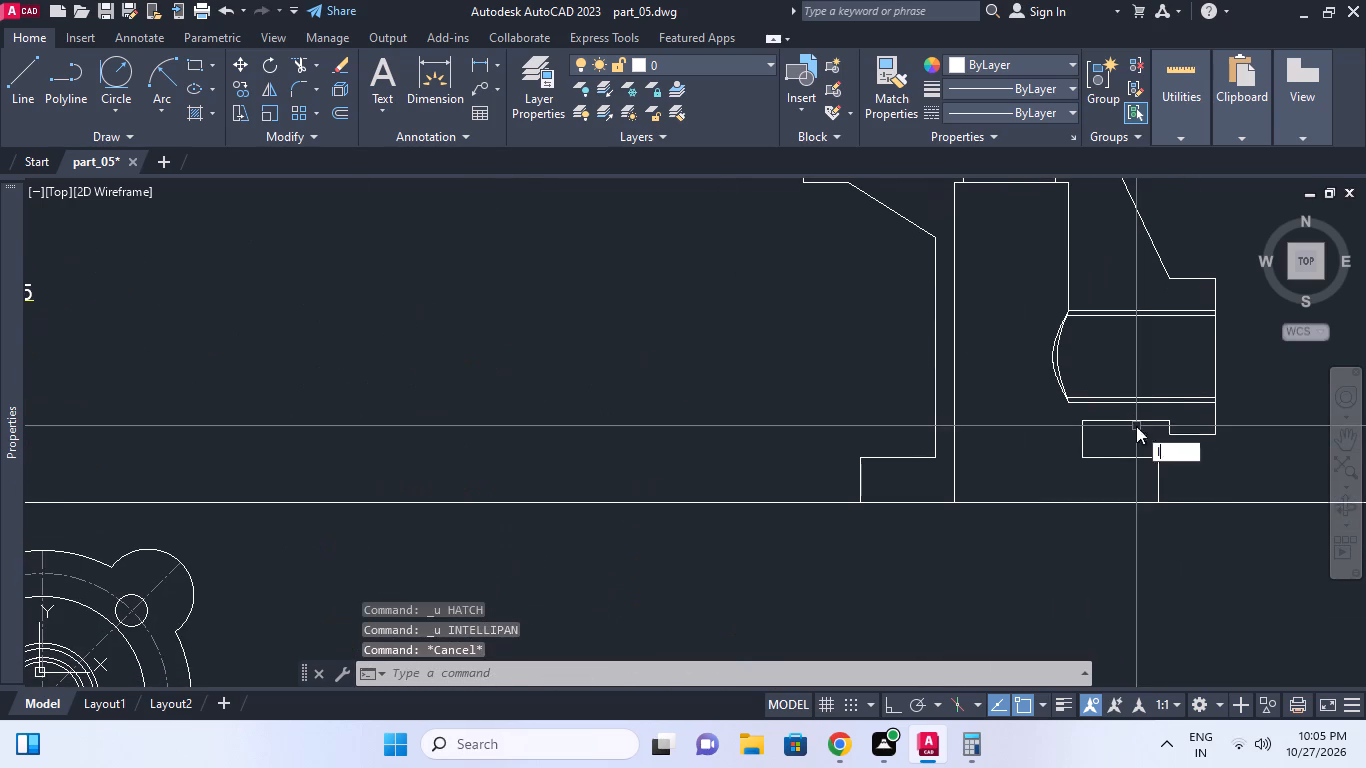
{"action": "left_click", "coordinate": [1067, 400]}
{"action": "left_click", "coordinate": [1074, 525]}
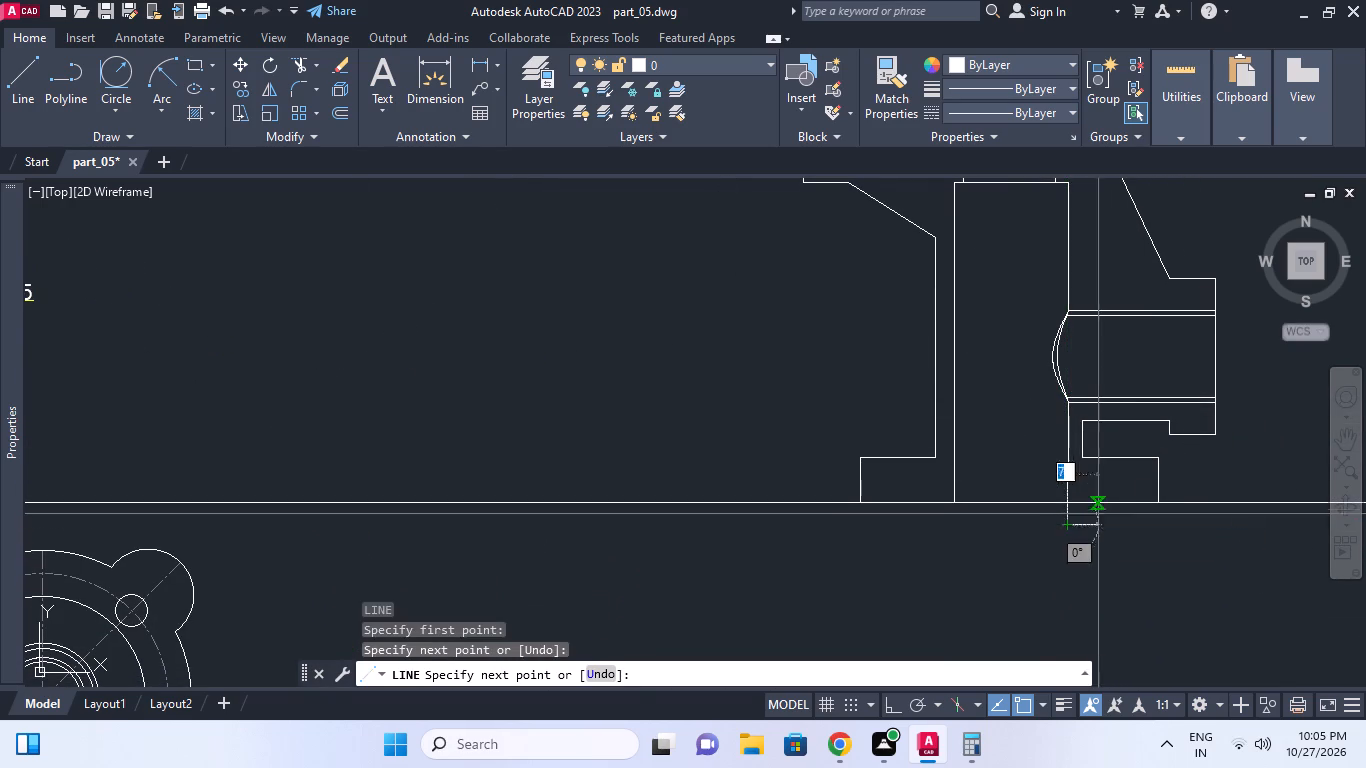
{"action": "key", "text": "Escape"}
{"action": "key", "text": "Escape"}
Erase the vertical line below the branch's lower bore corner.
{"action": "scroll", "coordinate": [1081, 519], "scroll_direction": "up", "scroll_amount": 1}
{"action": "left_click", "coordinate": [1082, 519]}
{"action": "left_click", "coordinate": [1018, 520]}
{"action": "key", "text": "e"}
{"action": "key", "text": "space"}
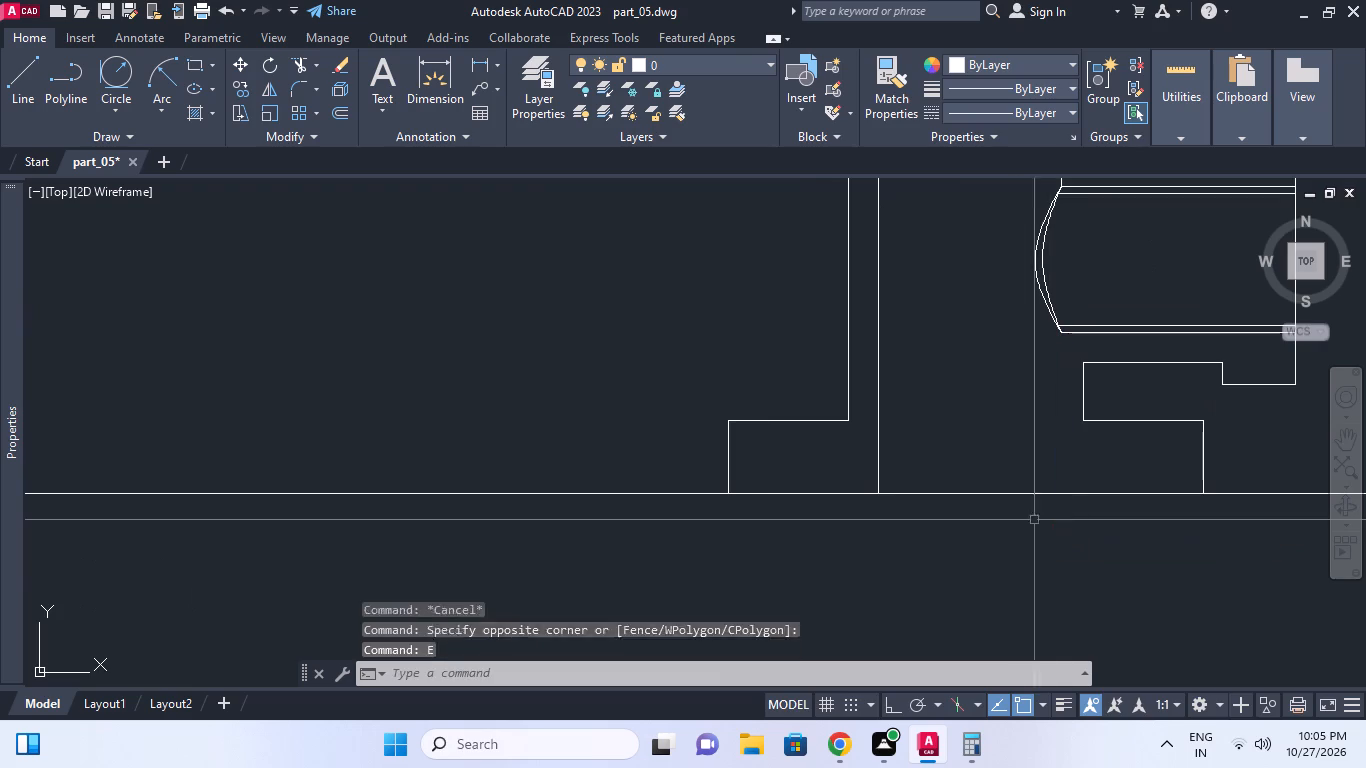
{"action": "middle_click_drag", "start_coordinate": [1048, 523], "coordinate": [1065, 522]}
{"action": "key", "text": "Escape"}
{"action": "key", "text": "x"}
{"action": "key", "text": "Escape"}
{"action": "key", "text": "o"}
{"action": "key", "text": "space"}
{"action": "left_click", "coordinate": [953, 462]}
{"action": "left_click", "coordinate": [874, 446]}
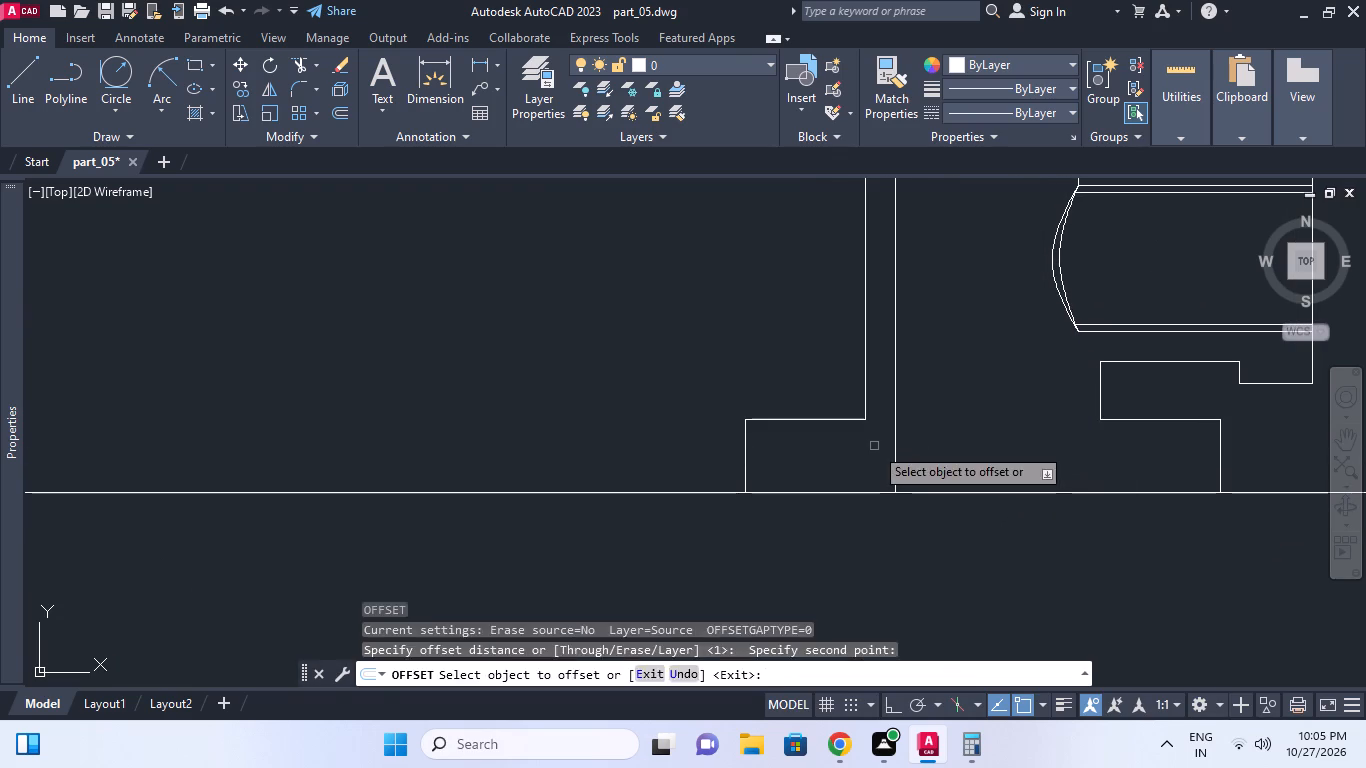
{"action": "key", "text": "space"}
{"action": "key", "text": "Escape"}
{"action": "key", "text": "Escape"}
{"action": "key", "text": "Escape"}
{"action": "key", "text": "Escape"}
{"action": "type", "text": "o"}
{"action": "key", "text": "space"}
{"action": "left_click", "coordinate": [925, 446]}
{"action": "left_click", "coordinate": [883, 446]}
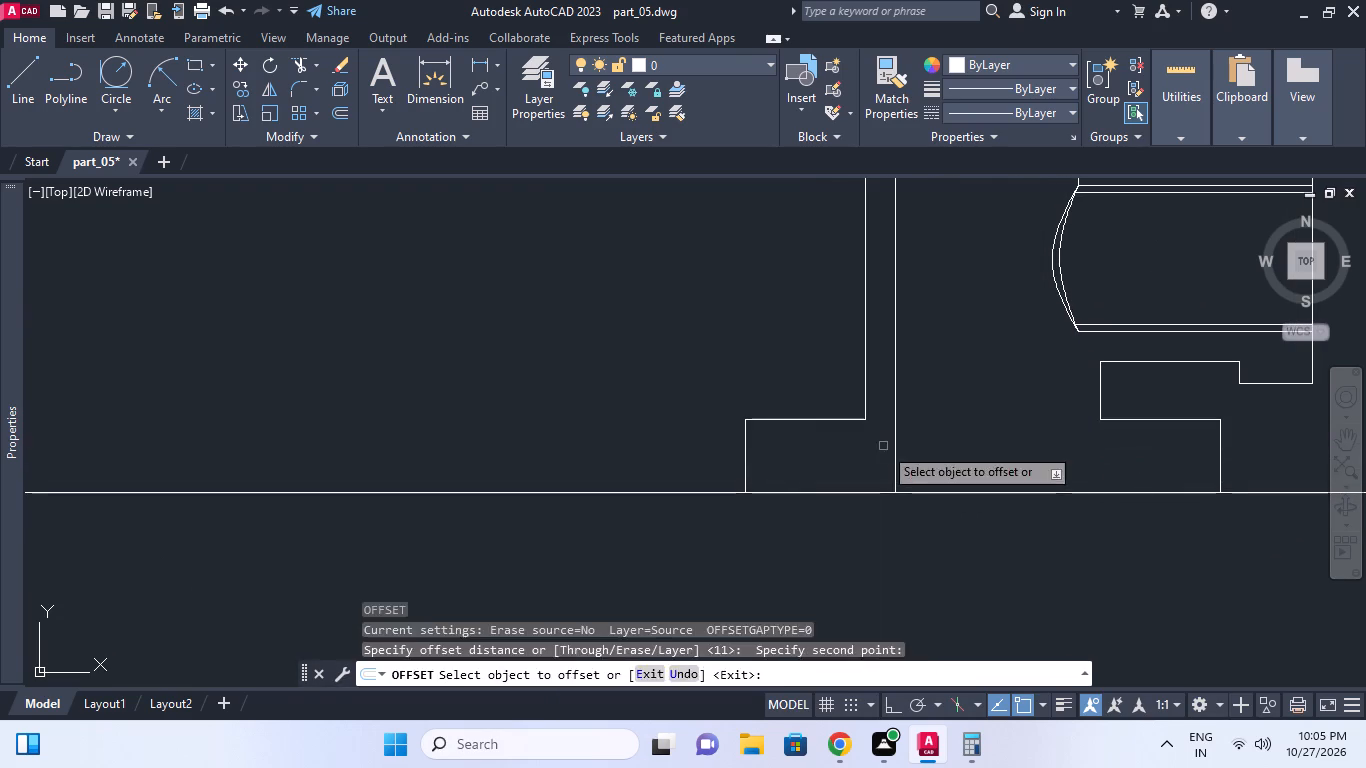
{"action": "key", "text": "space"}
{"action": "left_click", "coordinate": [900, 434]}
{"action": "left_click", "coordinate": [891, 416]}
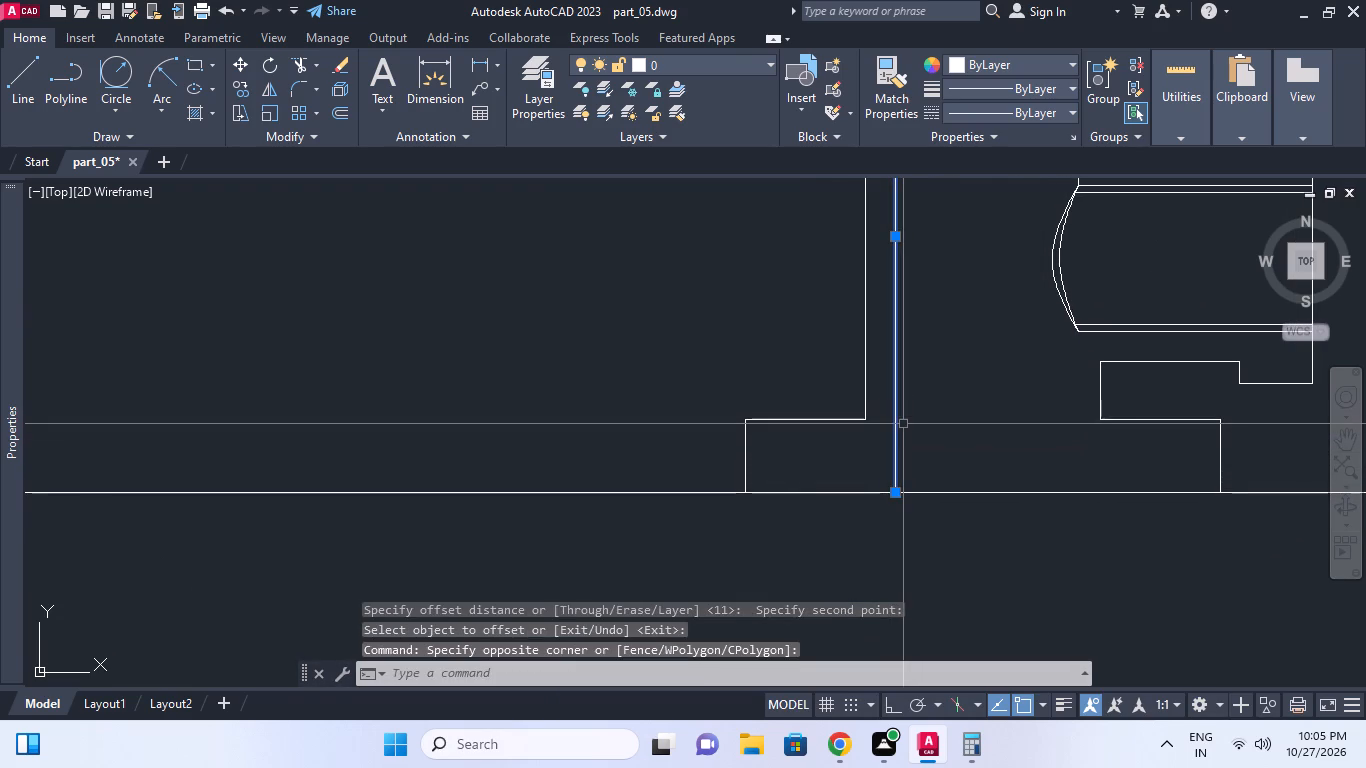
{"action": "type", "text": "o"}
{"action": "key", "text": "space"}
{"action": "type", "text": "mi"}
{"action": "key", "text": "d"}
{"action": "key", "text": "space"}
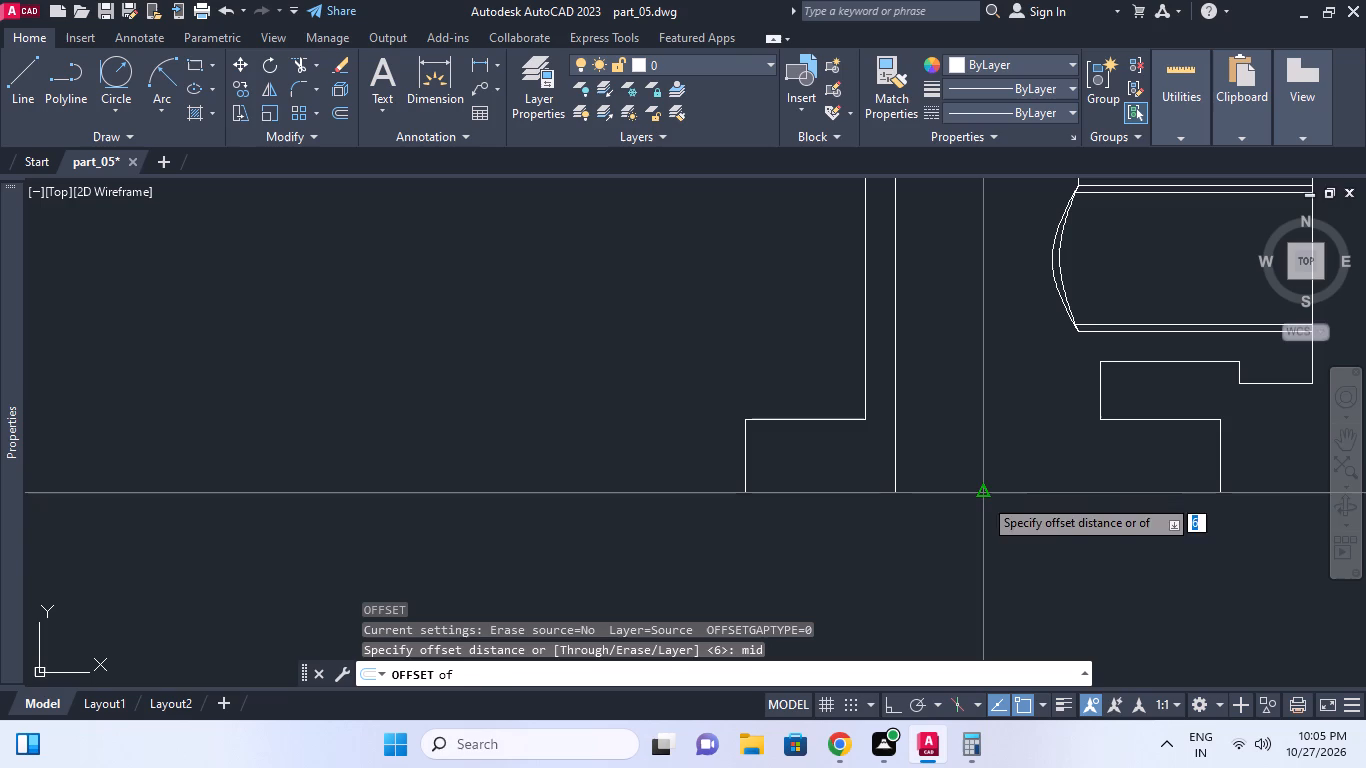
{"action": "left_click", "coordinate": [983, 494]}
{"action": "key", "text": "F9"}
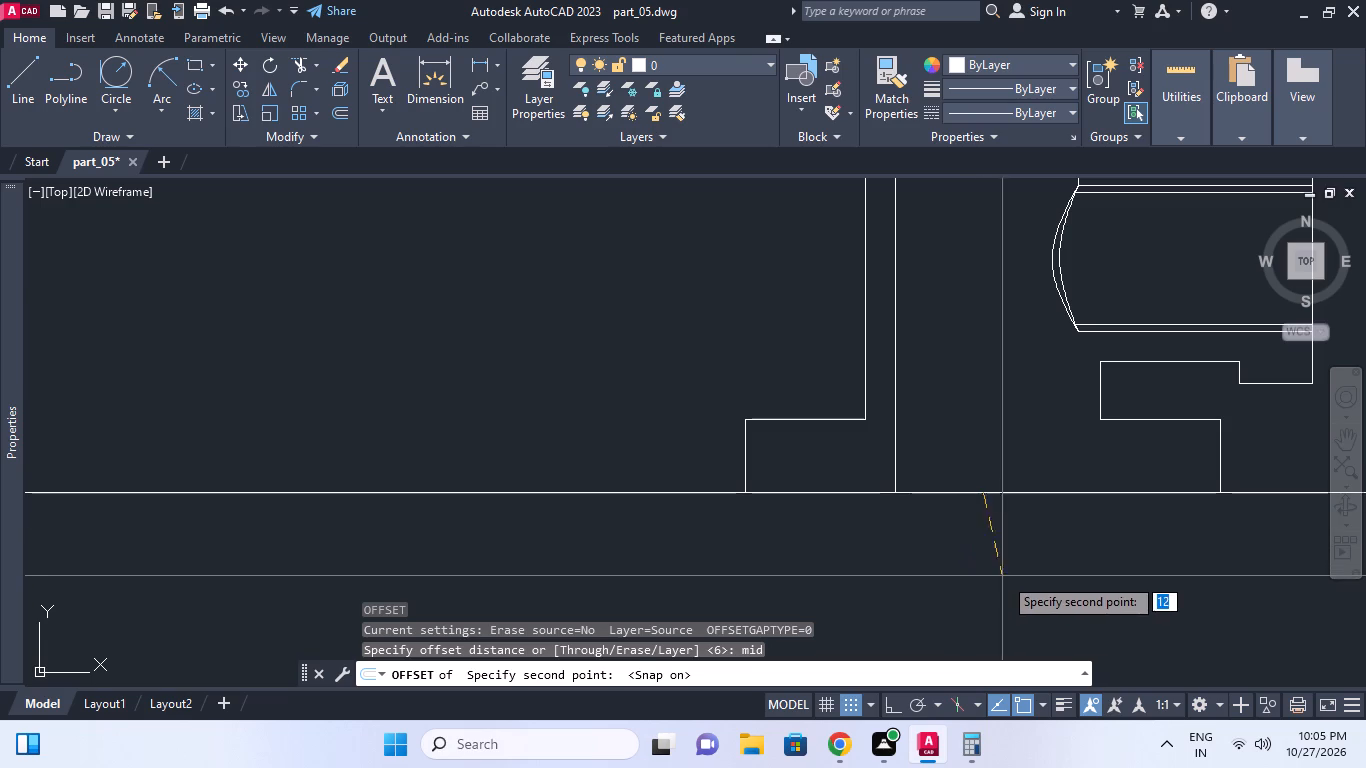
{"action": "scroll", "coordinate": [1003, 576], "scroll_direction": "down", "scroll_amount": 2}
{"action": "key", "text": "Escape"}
Mirror the lower bore's left wall line about a vertical axis through the base line's midpoint, erasing the source line.
{"action": "left_click", "coordinate": [965, 493]}
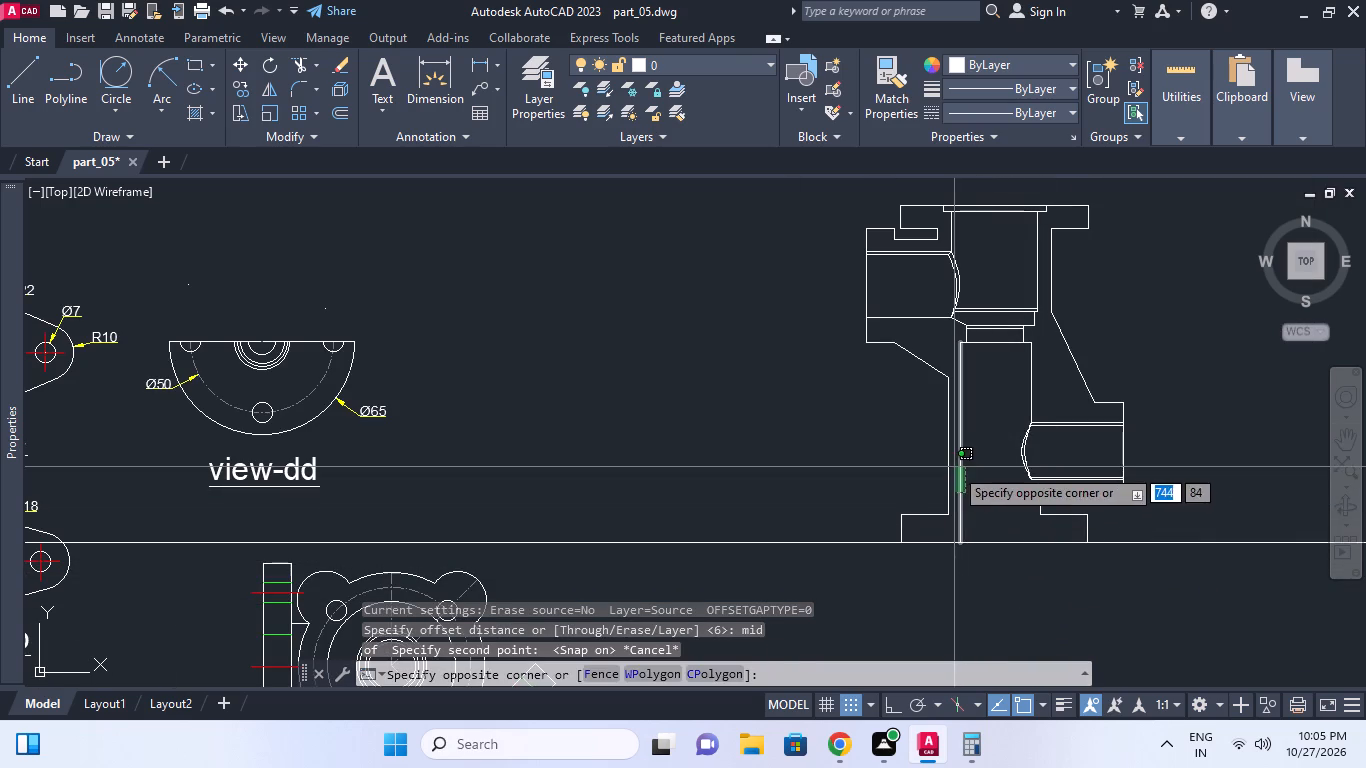
{"action": "left_click", "coordinate": [954, 467]}
{"action": "type", "text": "mi"}
{"action": "key", "text": "space"}
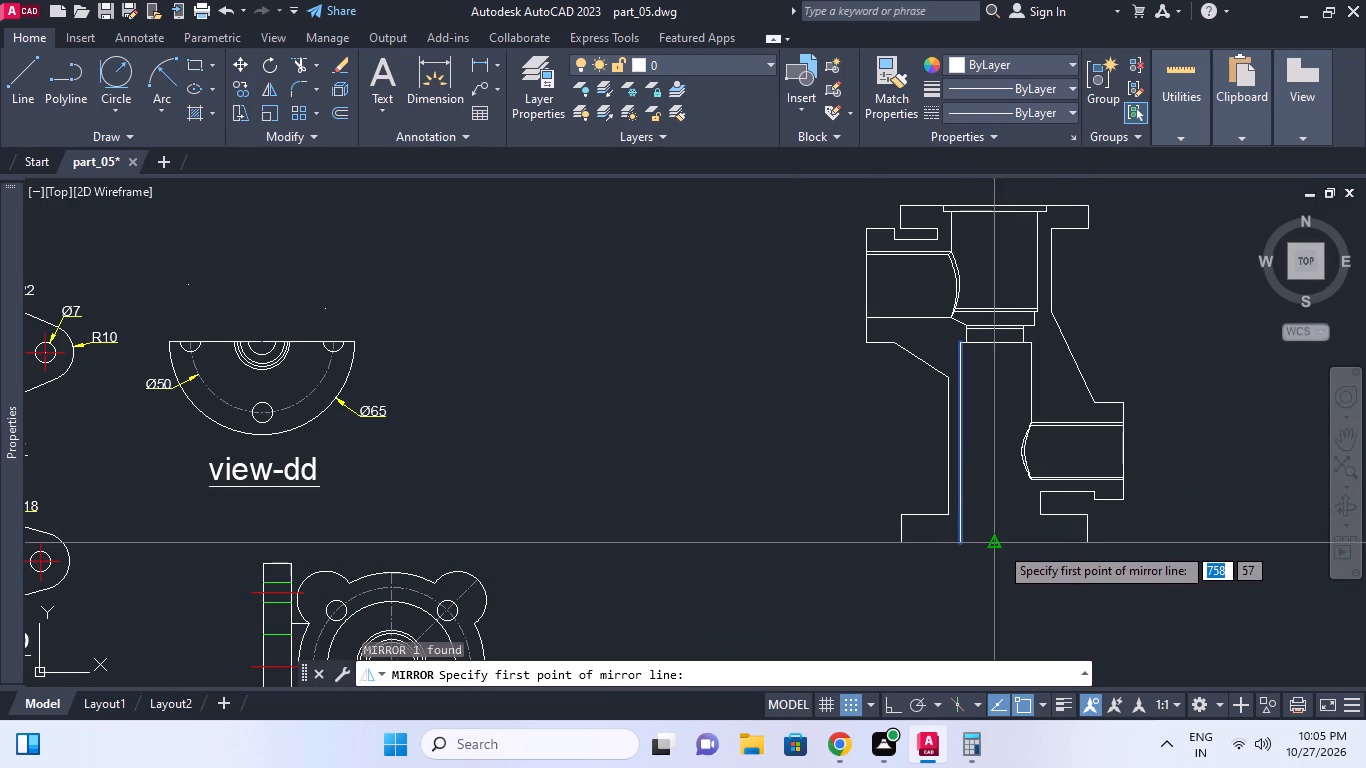
{"action": "left_click", "coordinate": [999, 545]}
{"action": "key", "text": "F9"}
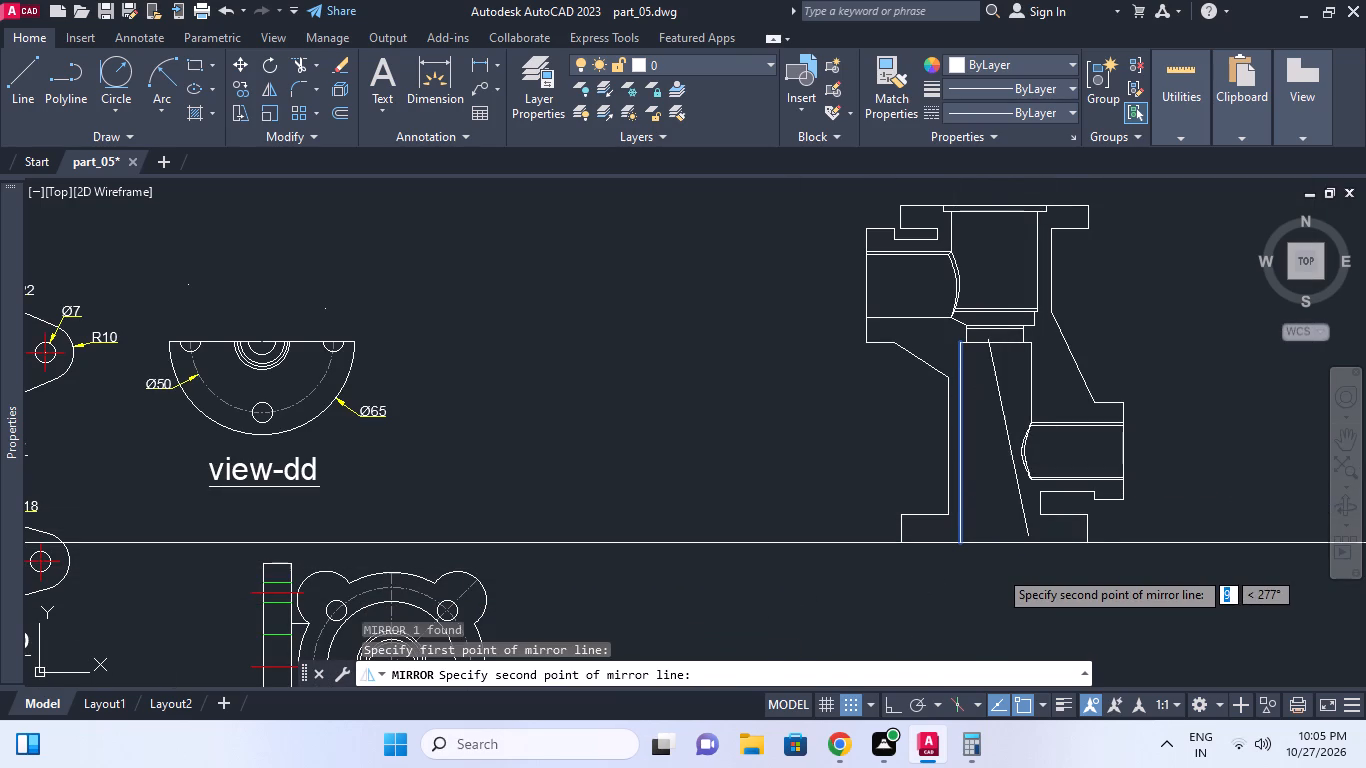
{"action": "key", "text": "F9"}
{"action": "key", "text": "F8"}
{"action": "left_click", "coordinate": [1003, 600]}
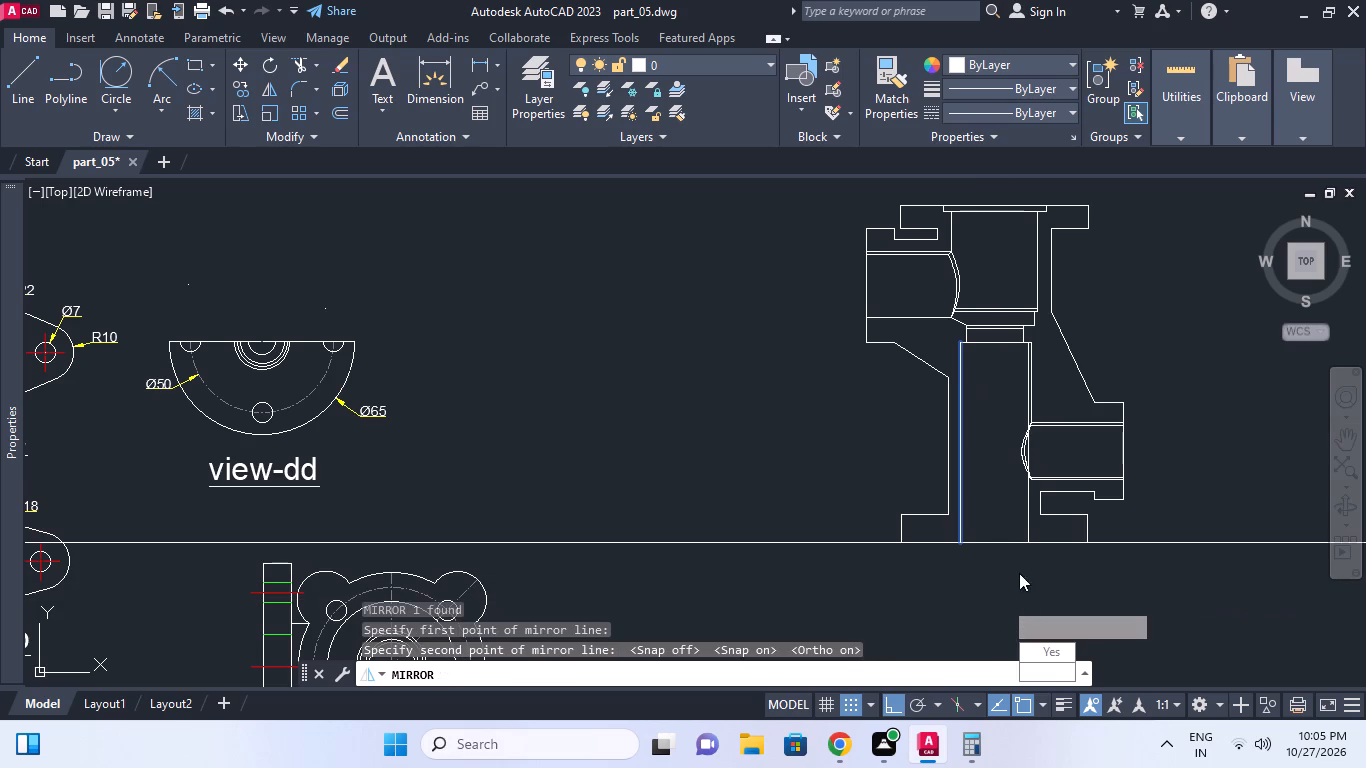
{"action": "left_click_drag", "start_coordinate": [1046, 661], "coordinate": [1003, 600]}
Trim the mirrored wall line where it crosses the lower branch opening, using the outer intersection arc as cutting edge.
{"action": "scroll", "coordinate": [1020, 484], "scroll_direction": "up", "scroll_amount": 4}
{"action": "key", "text": "Escape"}
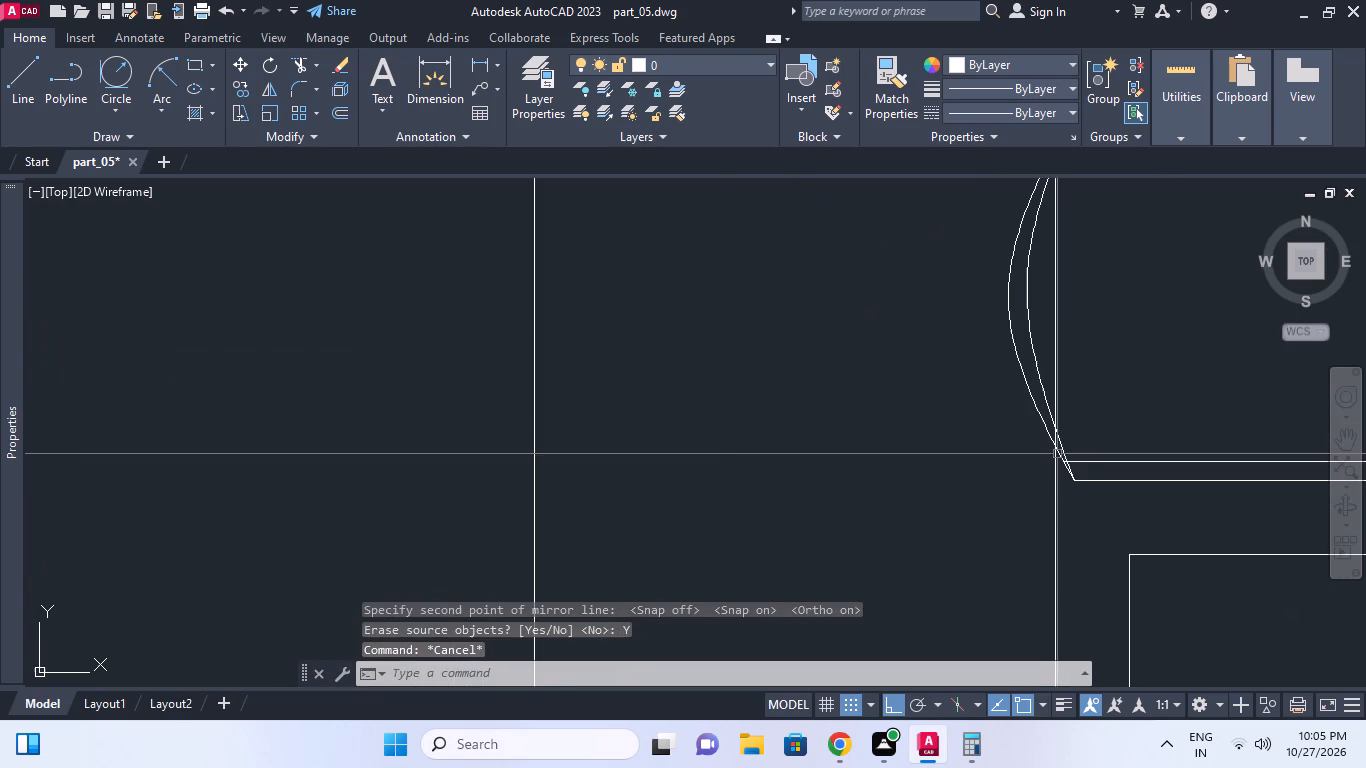
{"action": "key", "text": "t"}
{"action": "key", "text": "r"}
{"action": "key", "text": "space"}
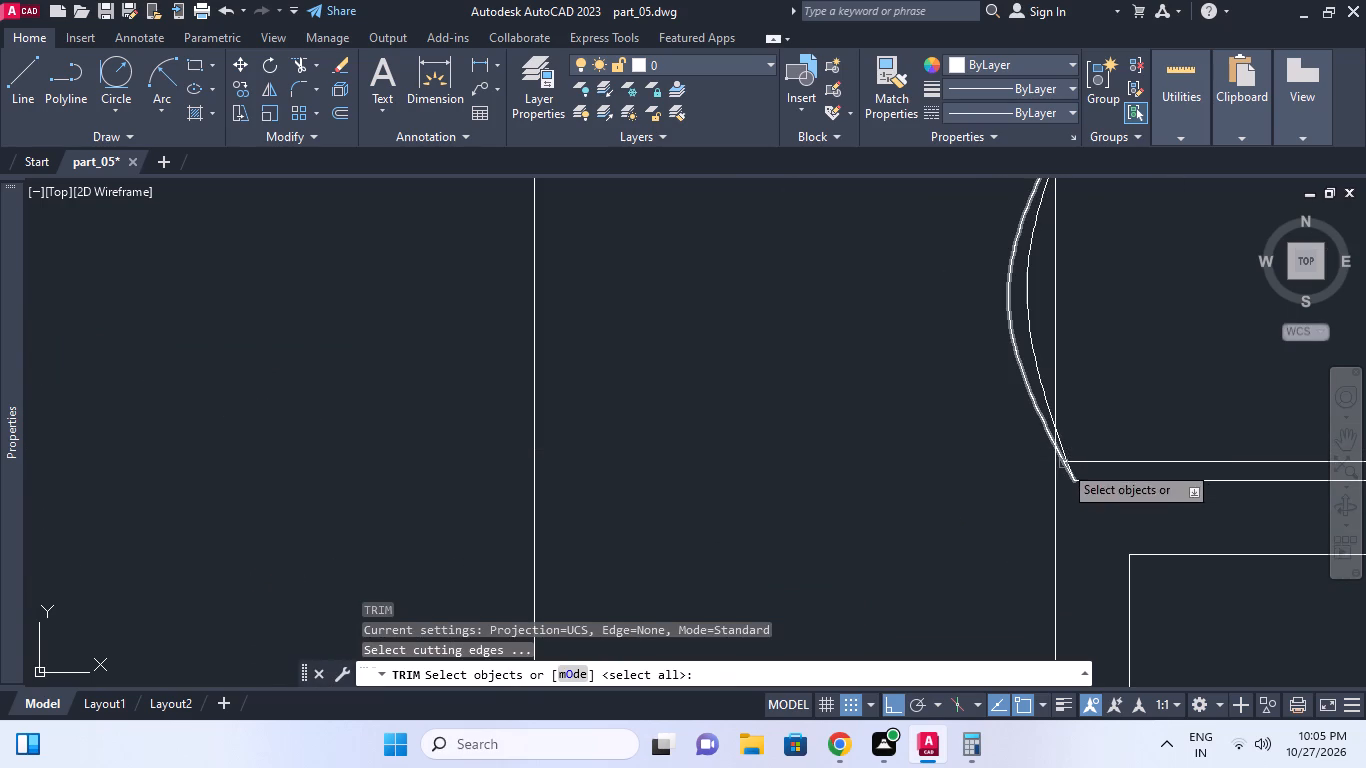
{"action": "left_click", "coordinate": [1063, 463]}
{"action": "key", "text": "space"}
{"action": "left_click", "coordinate": [1058, 413]}
{"action": "key", "text": "Escape"}
Extend the lower branch's two bottom bore lines to the mirrored wall line.
{"action": "scroll", "coordinate": [1084, 412], "scroll_direction": "down", "scroll_amount": 1}
{"action": "middle_click", "coordinate": [1084, 412]}
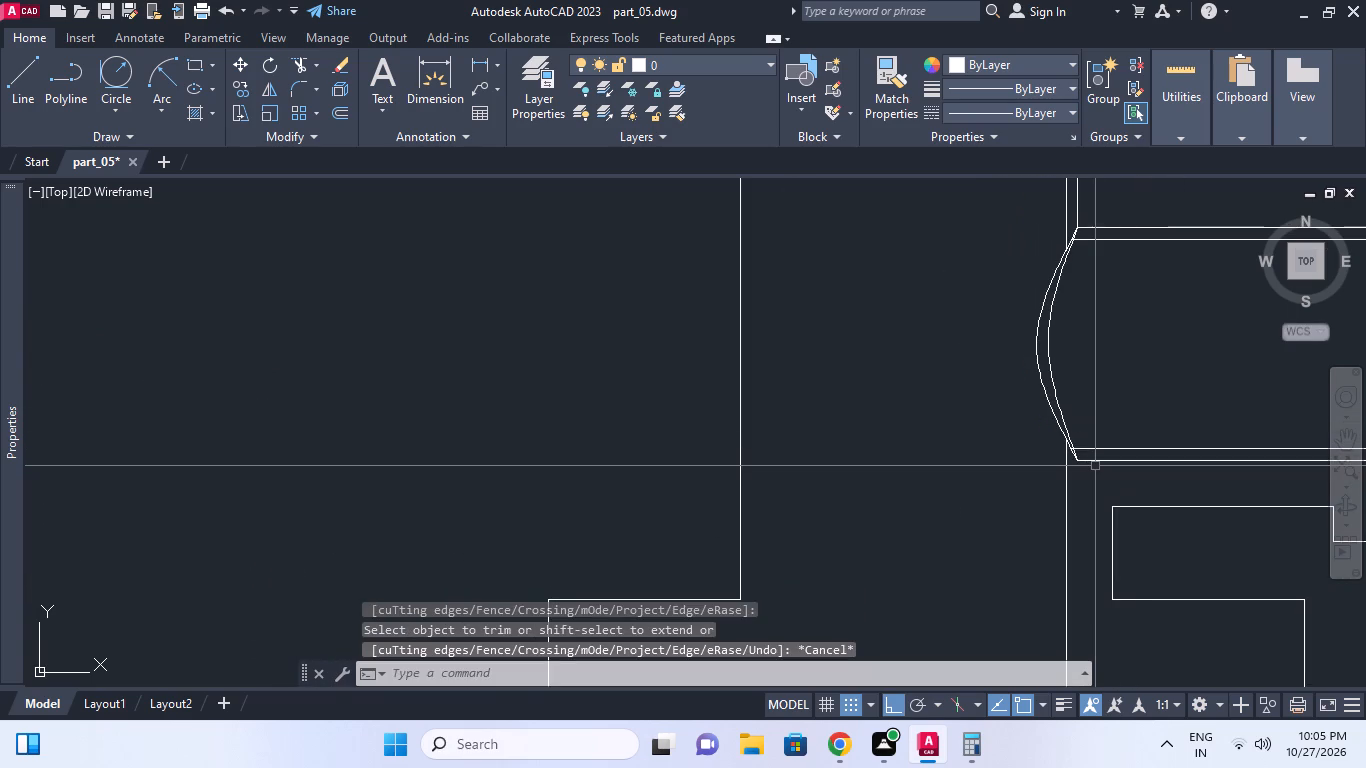
{"action": "scroll", "coordinate": [1082, 459], "scroll_direction": "up", "scroll_amount": 2}
{"action": "key", "text": "Escape"}
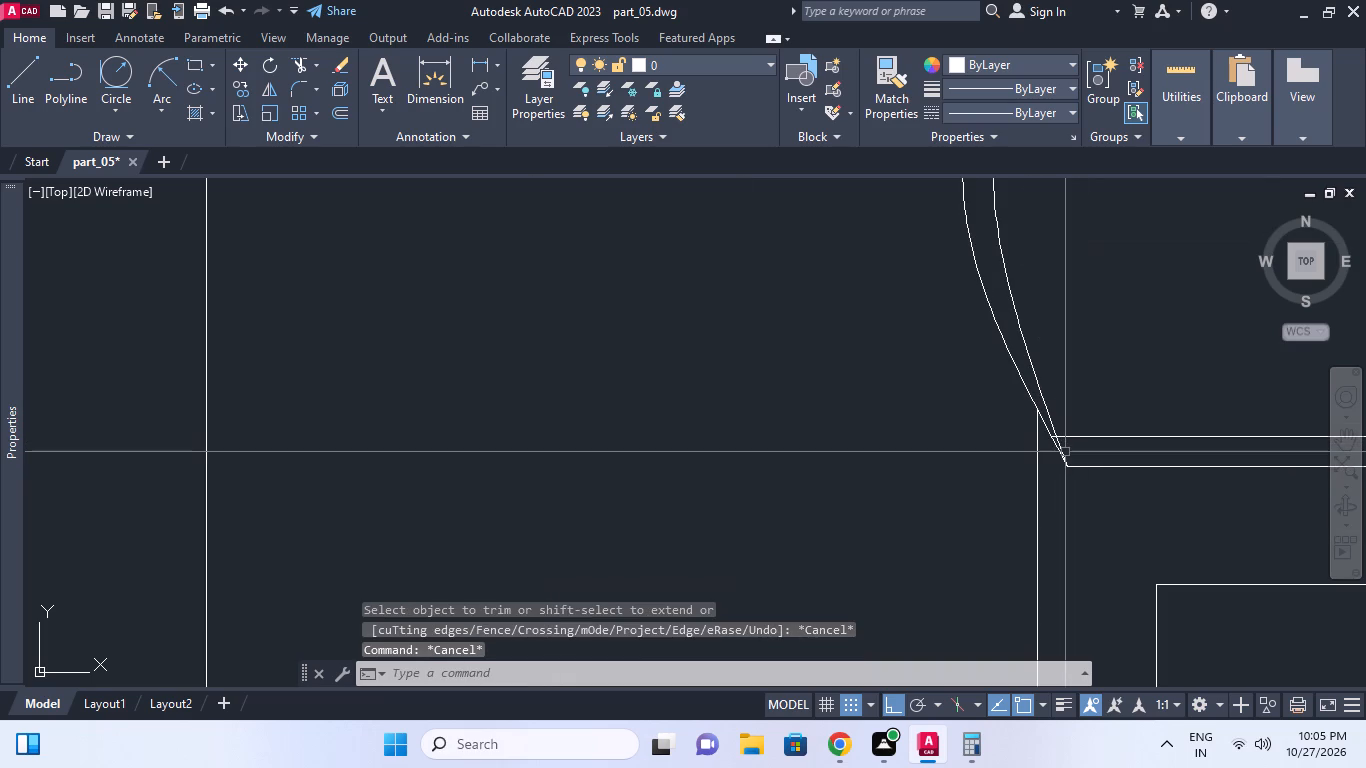
{"action": "type", "text": "ex"}
{"action": "key", "text": "space"}
{"action": "left_click", "coordinate": [1046, 466]}
{"action": "left_click", "coordinate": [1025, 449]}
{"action": "key", "text": "space"}
{"action": "left_click", "coordinate": [1116, 491]}
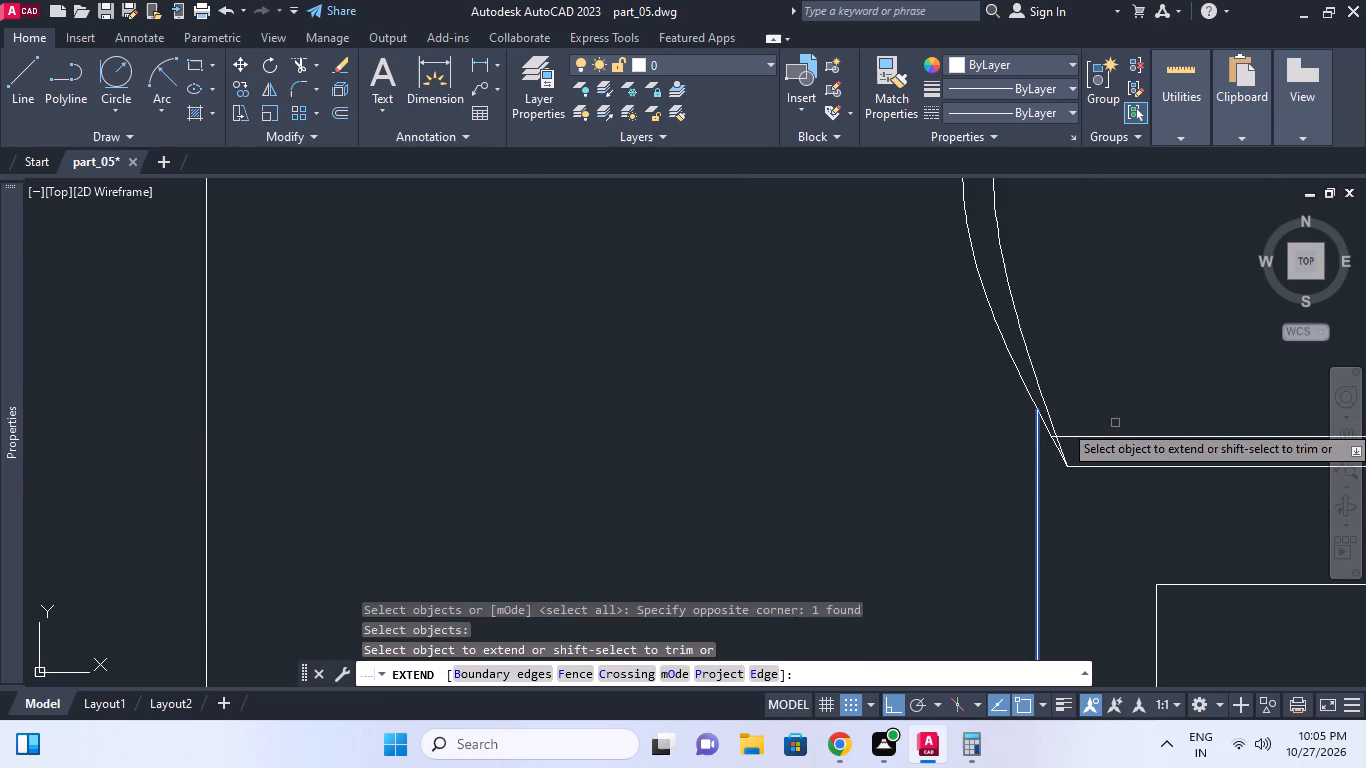
{"action": "left_click", "coordinate": [1108, 436]}
{"action": "left_click", "coordinate": [1108, 467]}
{"action": "key", "text": "Escape"}
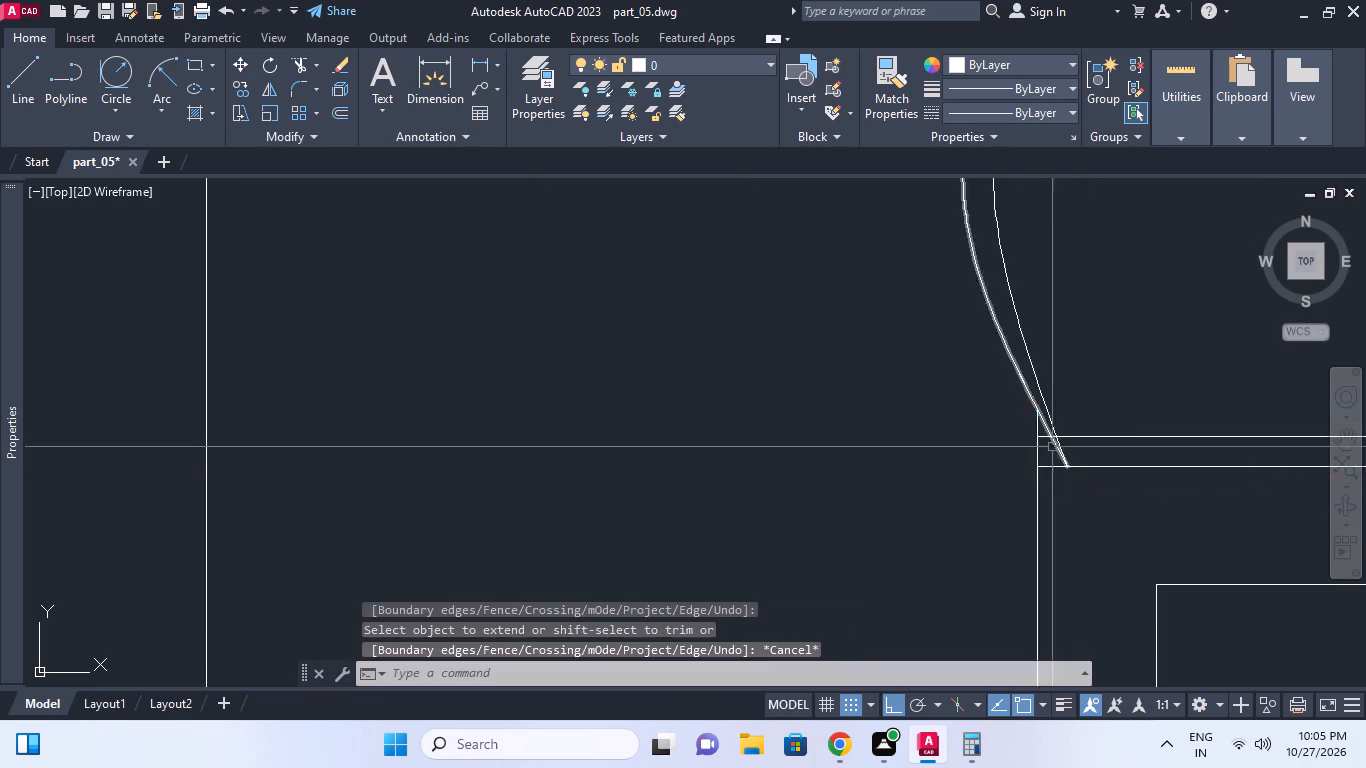
Stretch the lower ends of both intersection arcs to the corner of the wall line and the branch's lowest bore line.
{"action": "scroll", "coordinate": [1051, 446], "scroll_direction": "up", "scroll_amount": 1}
{"action": "left_click", "coordinate": [1079, 452]}
{"action": "left_click", "coordinate": [1071, 477]}
{"action": "left_click", "coordinate": [1077, 482]}
{"action": "left_click", "coordinate": [1027, 485]}
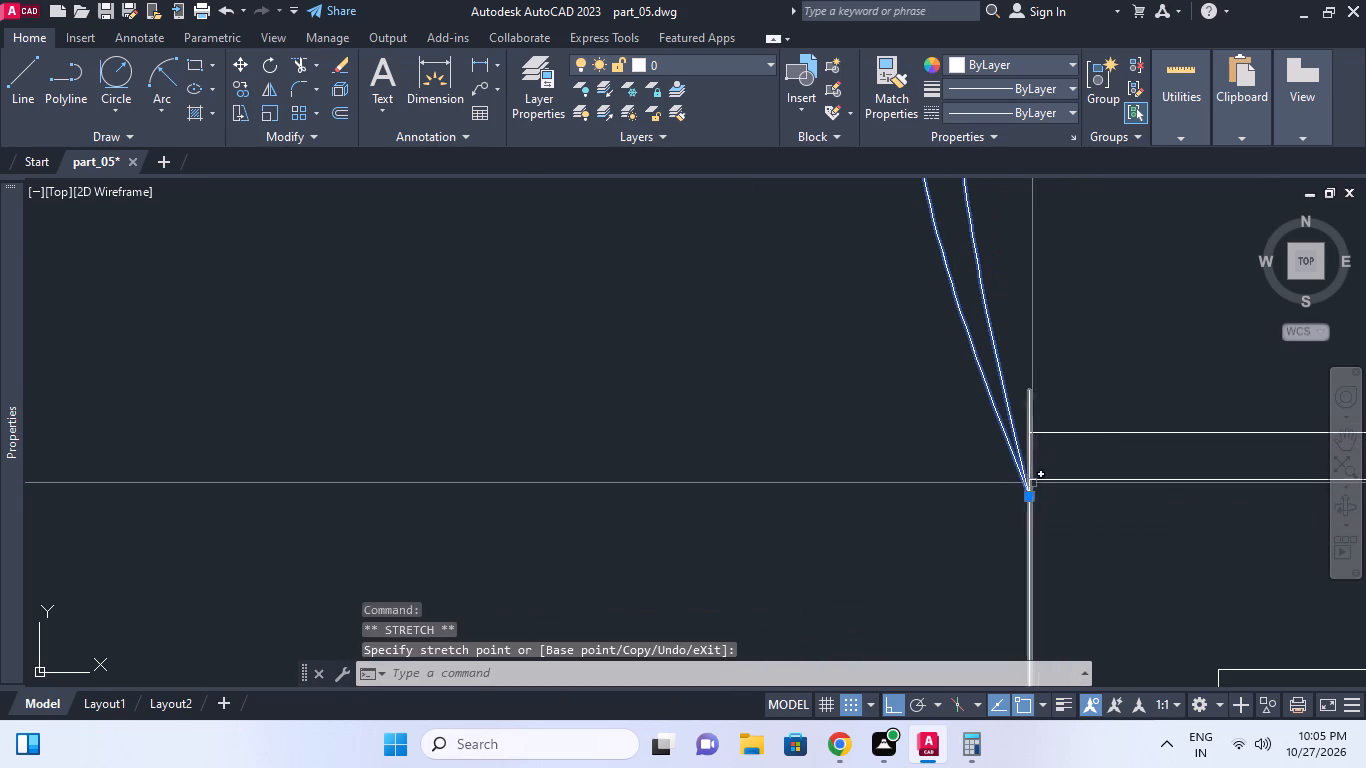
{"action": "left_click", "coordinate": [1032, 494]}
{"action": "left_click", "coordinate": [1033, 472]}
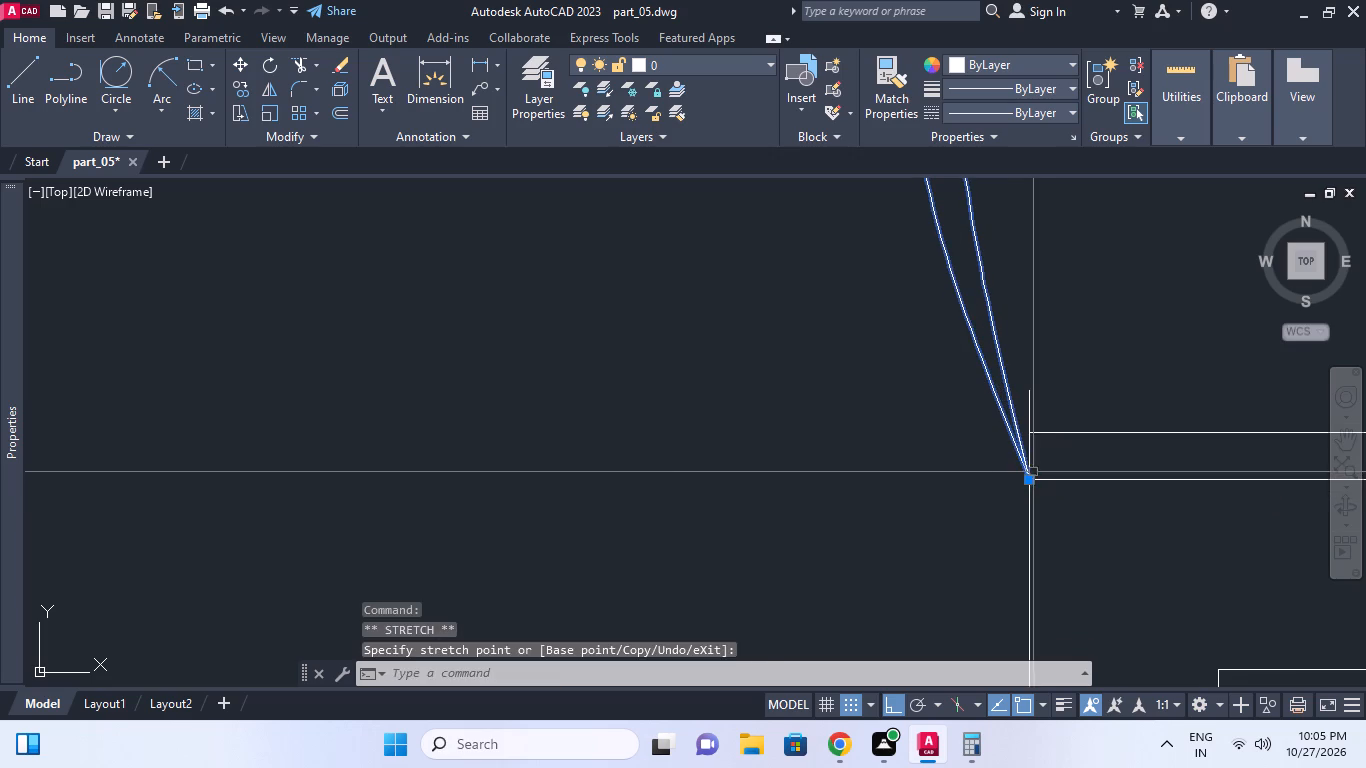
{"action": "key", "text": "Escape"}
Trim the wall line's stub above the branch's lower bore corner, using both intersection arcs as cutting edges.
{"action": "scroll", "coordinate": [1028, 448], "scroll_direction": "up", "scroll_amount": 1}
{"action": "middle_click", "coordinate": [1028, 448]}
{"action": "key", "text": "t"}
{"action": "key", "text": "r"}
{"action": "key", "text": "space"}
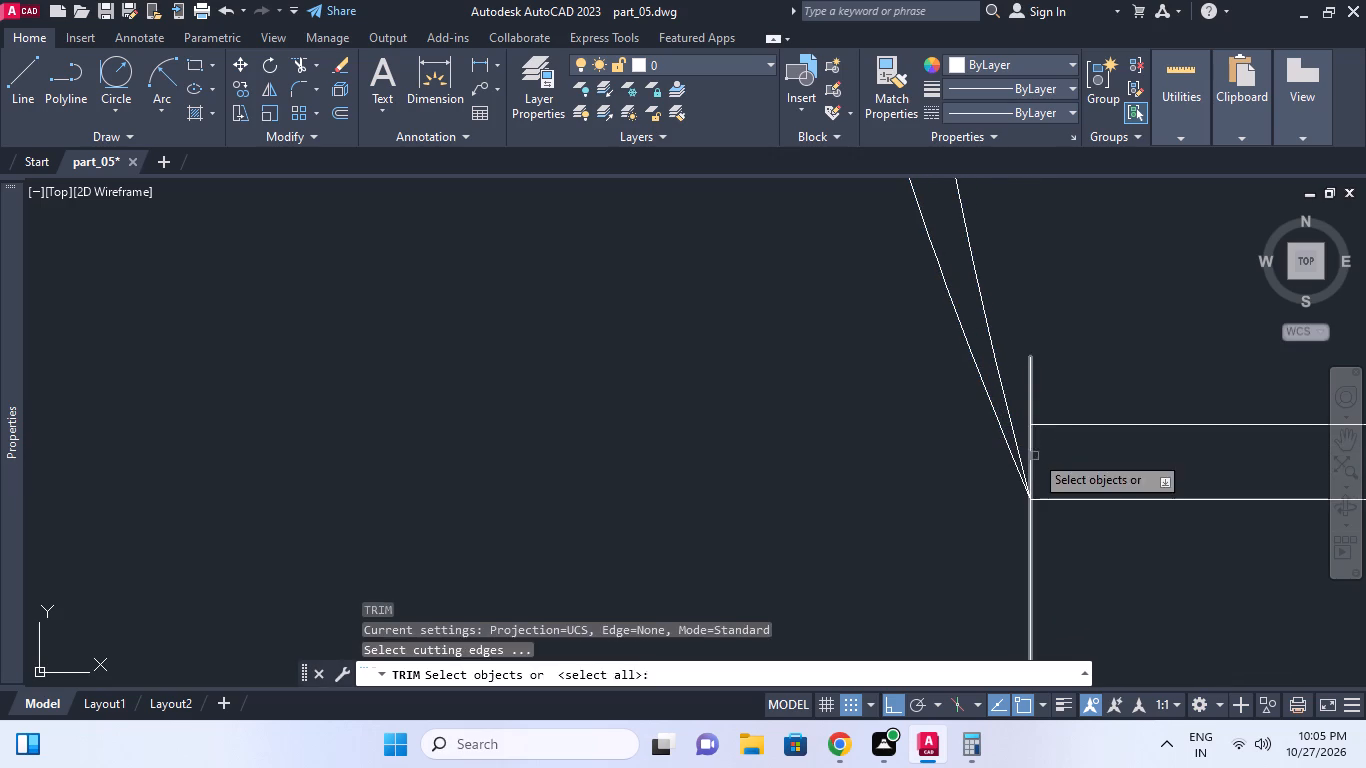
{"action": "left_click", "coordinate": [1033, 449]}
{"action": "key", "text": "space"}
{"action": "key", "text": "Escape"}
{"action": "key", "text": "space"}
{"action": "left_click", "coordinate": [1020, 450]}
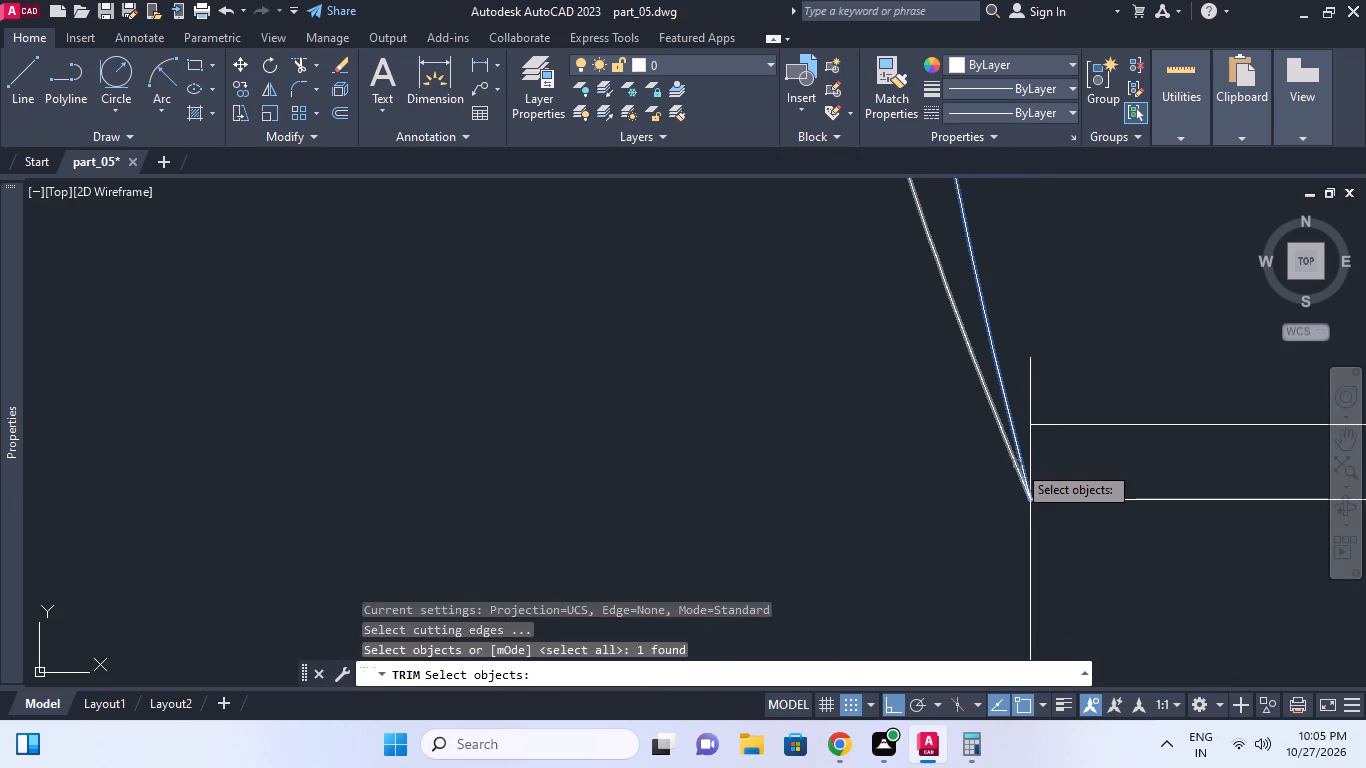
{"action": "left_click", "coordinate": [1017, 464]}
{"action": "key", "text": "space"}
{"action": "left_click", "coordinate": [1032, 448]}
{"action": "key", "text": "Escape"}
Extend the lower branch's inner bottom bore line to the intersection arcs.
{"action": "key", "text": "e"}
{"action": "key", "text": "x"}
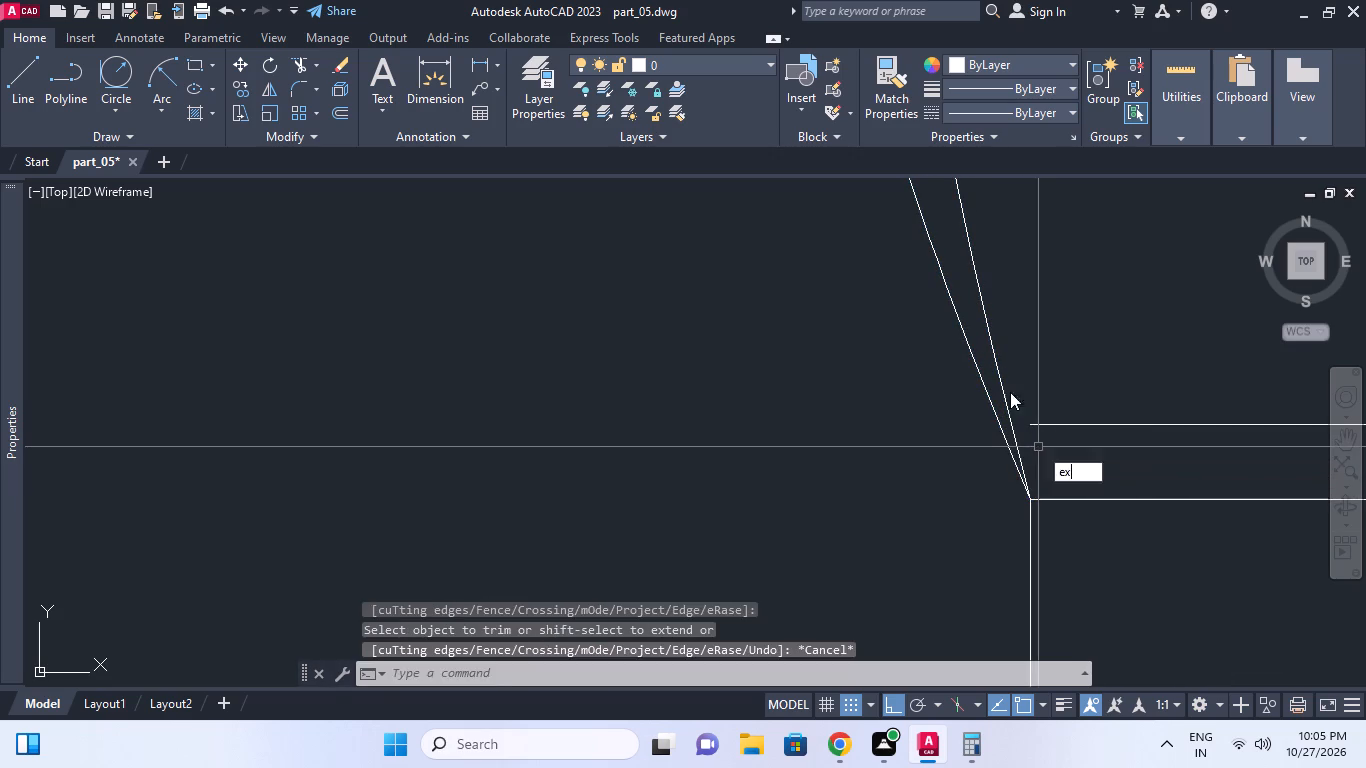
{"action": "key", "text": "space"}
{"action": "left_click", "coordinate": [1024, 345]}
{"action": "left_click", "coordinate": [965, 386]}
{"action": "key", "text": "space"}
{"action": "left_click_drag", "start_coordinate": [1134, 466], "coordinate": [1125, 451]}
{"action": "left_click", "coordinate": [1102, 382]}
{"action": "key", "text": "Escape"}
{"action": "scroll", "coordinate": [1107, 359], "scroll_direction": "down", "scroll_amount": 2}
{"action": "middle_click_drag", "start_coordinate": [1107, 367], "coordinate": [1107, 405]}
{"action": "key", "text": "space"}
{"action": "left_click", "coordinate": [1101, 375]}
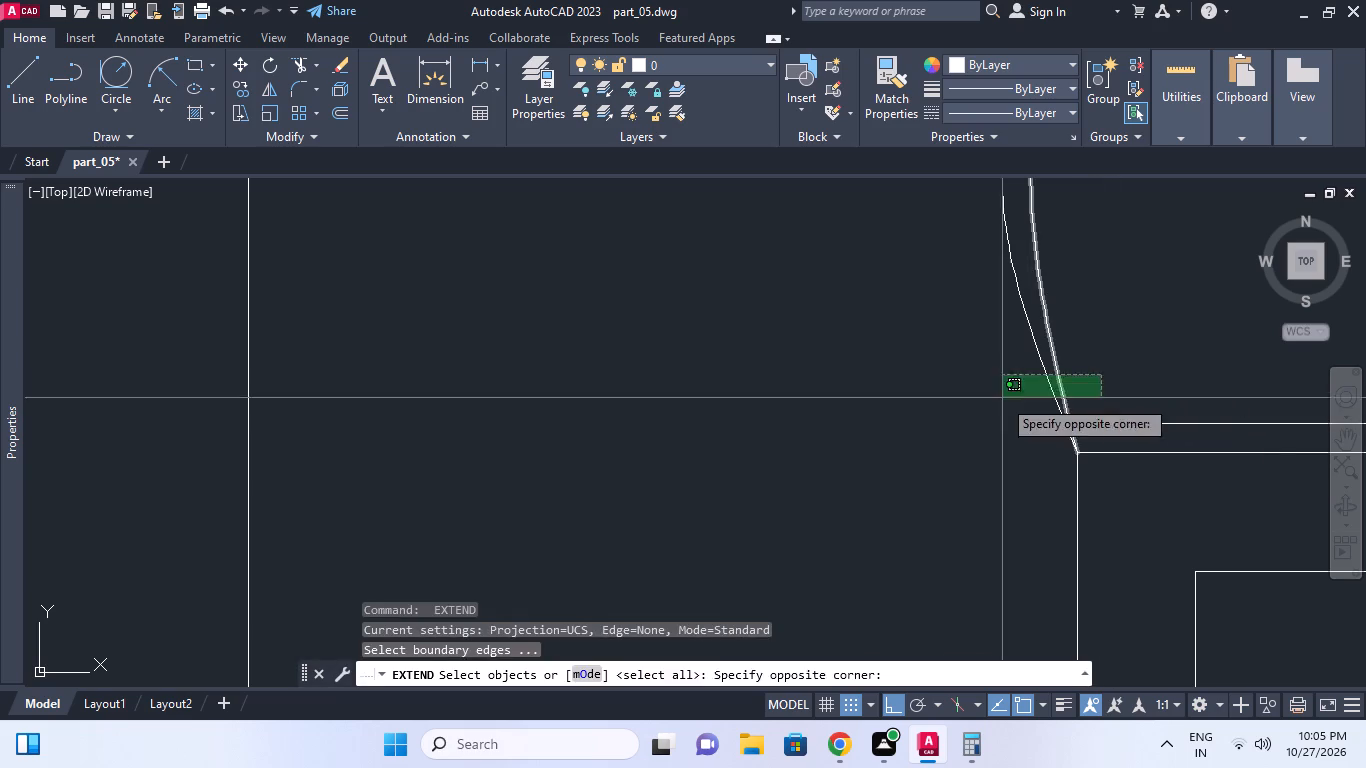
{"action": "left_click", "coordinate": [1002, 398]}
{"action": "key", "text": "space"}
{"action": "left_click", "coordinate": [1123, 446]}
{"action": "left_click", "coordinate": [1126, 382]}
{"action": "scroll", "coordinate": [1127, 379], "scroll_direction": "down", "scroll_amount": 2}
{"action": "middle_click_drag", "start_coordinate": [1127, 379], "coordinate": [1121, 452]}
{"action": "key", "text": "Escape"}
Erase the old outer wall line beside the mirrored wall line above the lower branch.
{"action": "middle_click_drag", "start_coordinate": [1135, 322], "coordinate": [1127, 363]}
{"action": "scroll", "coordinate": [1114, 343], "scroll_direction": "down", "scroll_amount": 1}
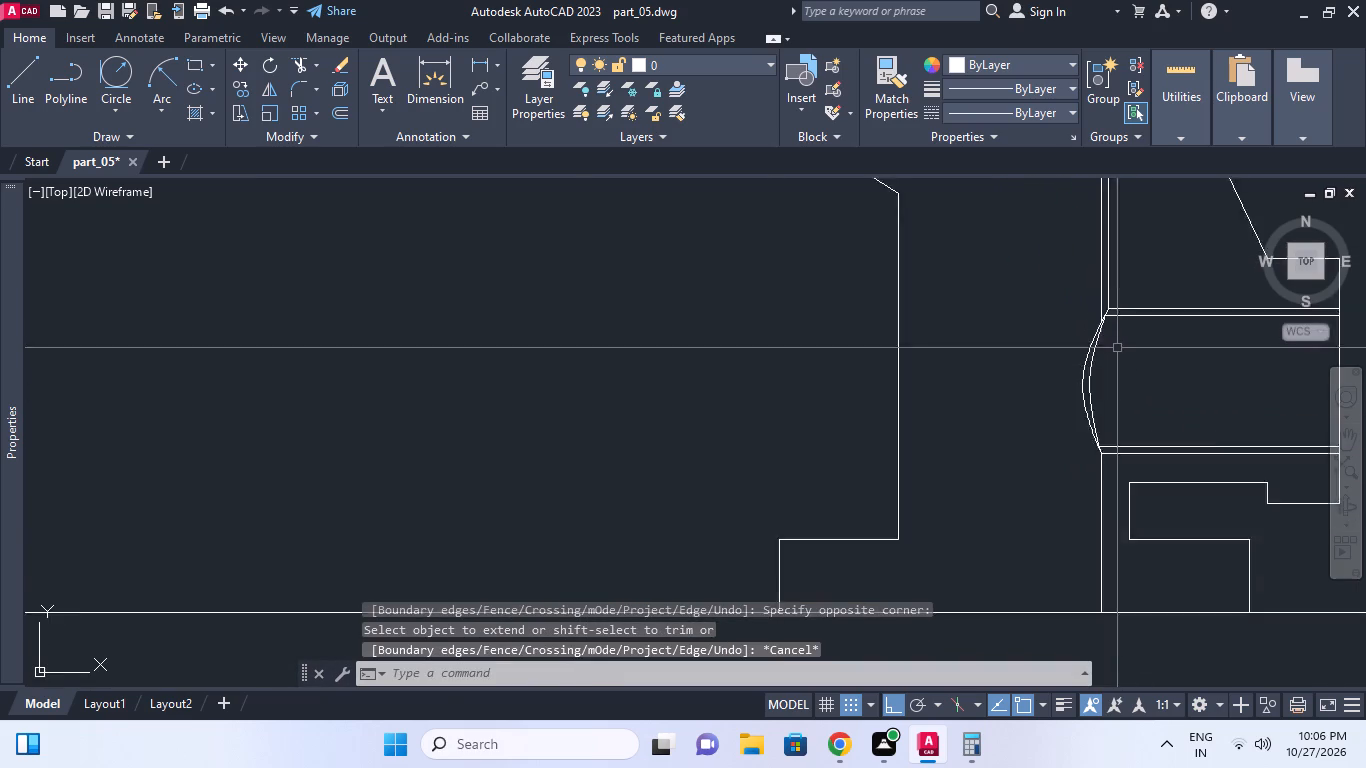
{"action": "scroll", "coordinate": [1118, 350], "scroll_direction": "down", "scroll_amount": 1}
{"action": "scroll", "coordinate": [1177, 408], "scroll_direction": "down", "scroll_amount": 1}
{"action": "middle_click", "coordinate": [1176, 408]}
{"action": "scroll", "coordinate": [1182, 418], "scroll_direction": "down", "scroll_amount": 1}
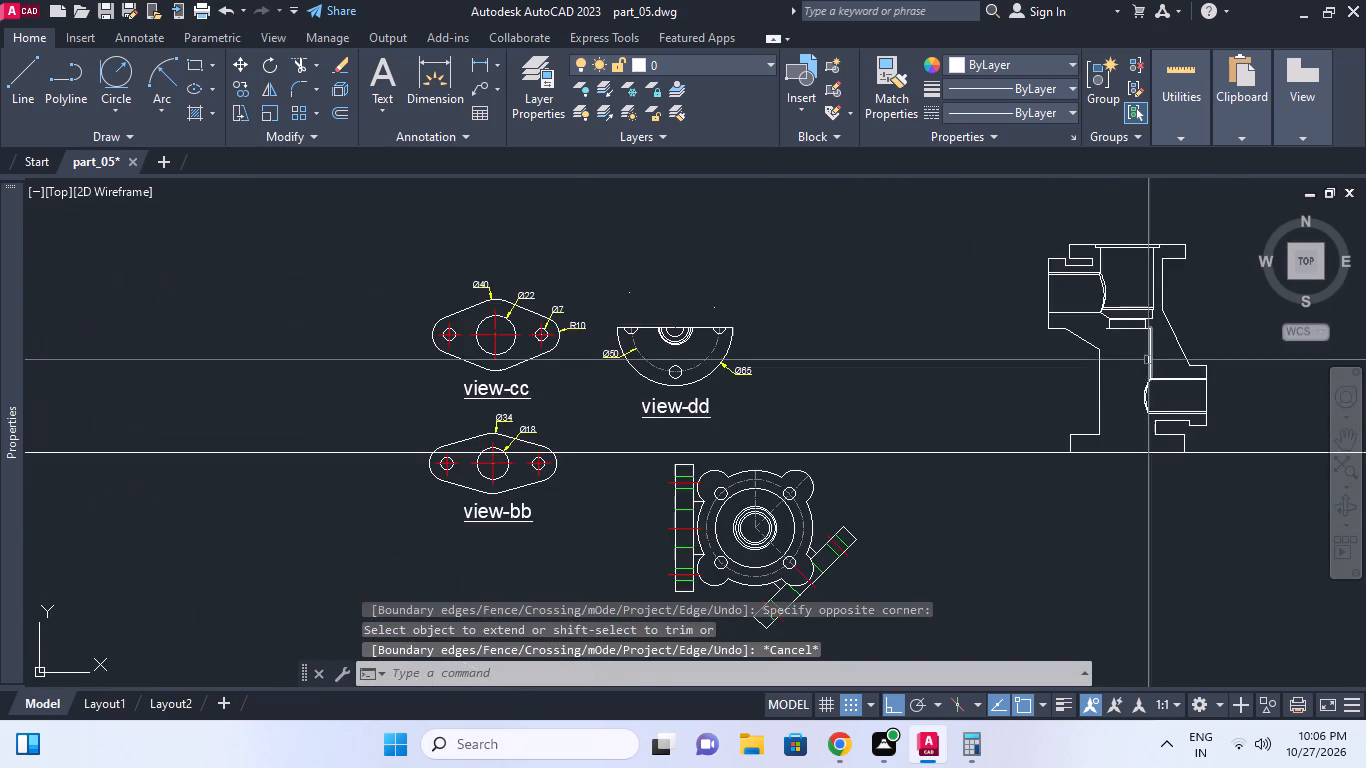
{"action": "scroll", "coordinate": [1143, 354], "scroll_direction": "up", "scroll_amount": 3}
{"action": "left_click", "coordinate": [1164, 359]}
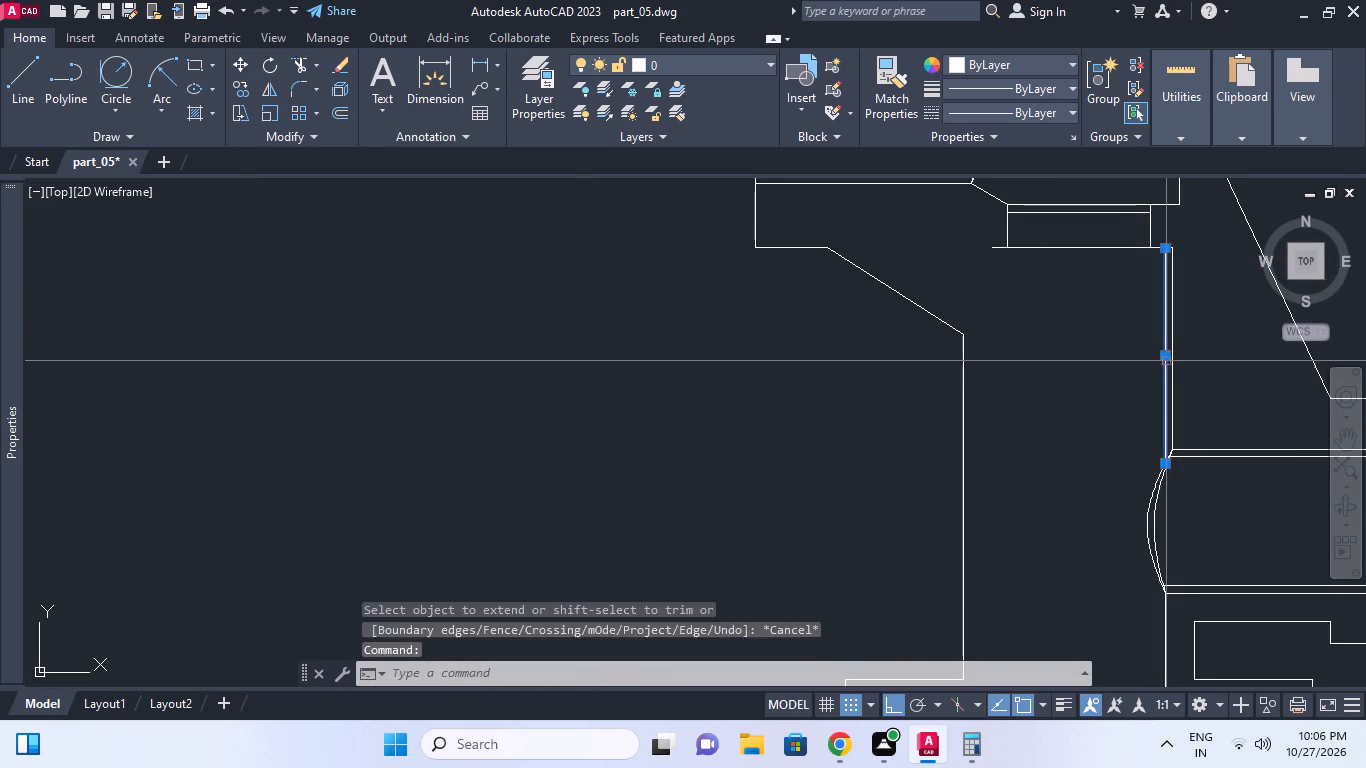
{"action": "key", "text": "Escape"}
{"action": "scroll", "coordinate": [1168, 395], "scroll_direction": "up", "scroll_amount": 2}
{"action": "left_click", "coordinate": [1176, 372]}
{"action": "type", "text": "e"}
{"action": "key", "text": "space"}
{"action": "scroll", "coordinate": [1176, 372], "scroll_direction": "down", "scroll_amount": 3}
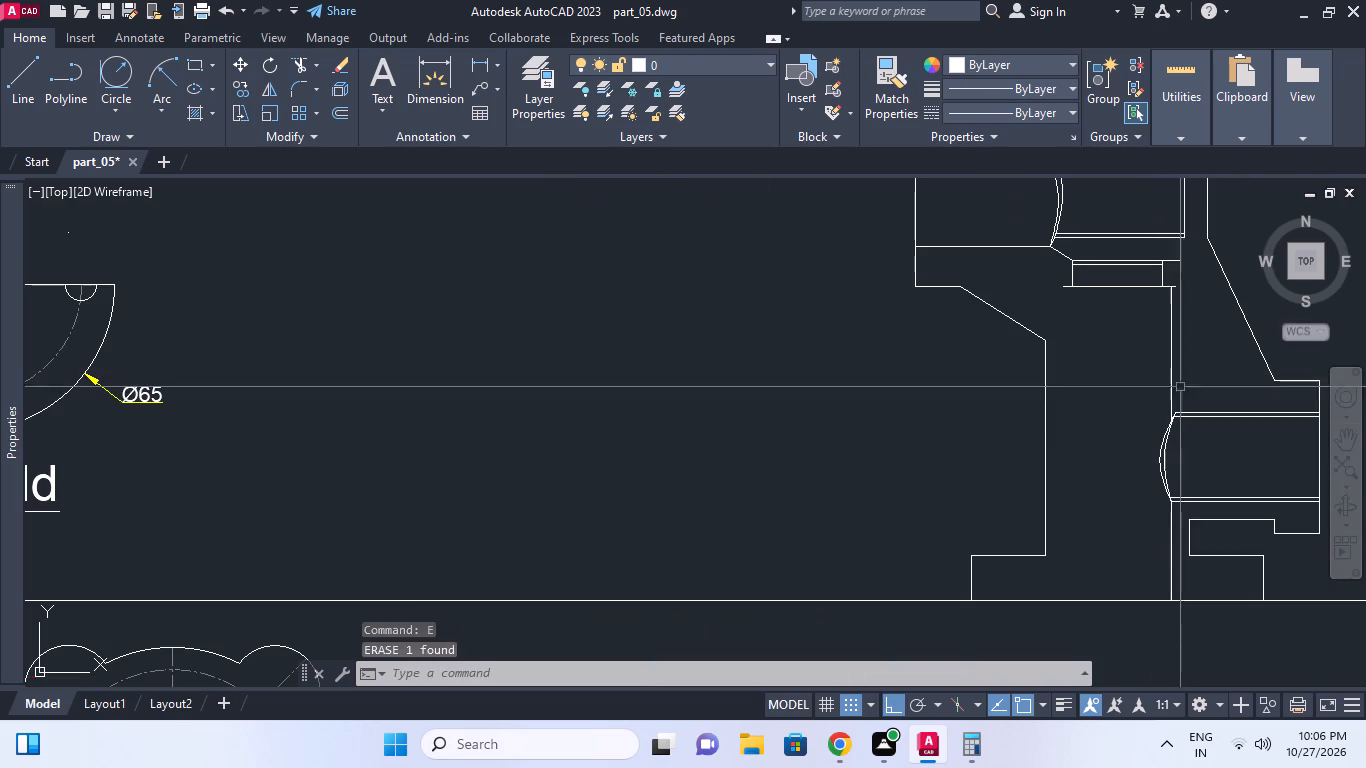
{"action": "key", "text": "Escape"}
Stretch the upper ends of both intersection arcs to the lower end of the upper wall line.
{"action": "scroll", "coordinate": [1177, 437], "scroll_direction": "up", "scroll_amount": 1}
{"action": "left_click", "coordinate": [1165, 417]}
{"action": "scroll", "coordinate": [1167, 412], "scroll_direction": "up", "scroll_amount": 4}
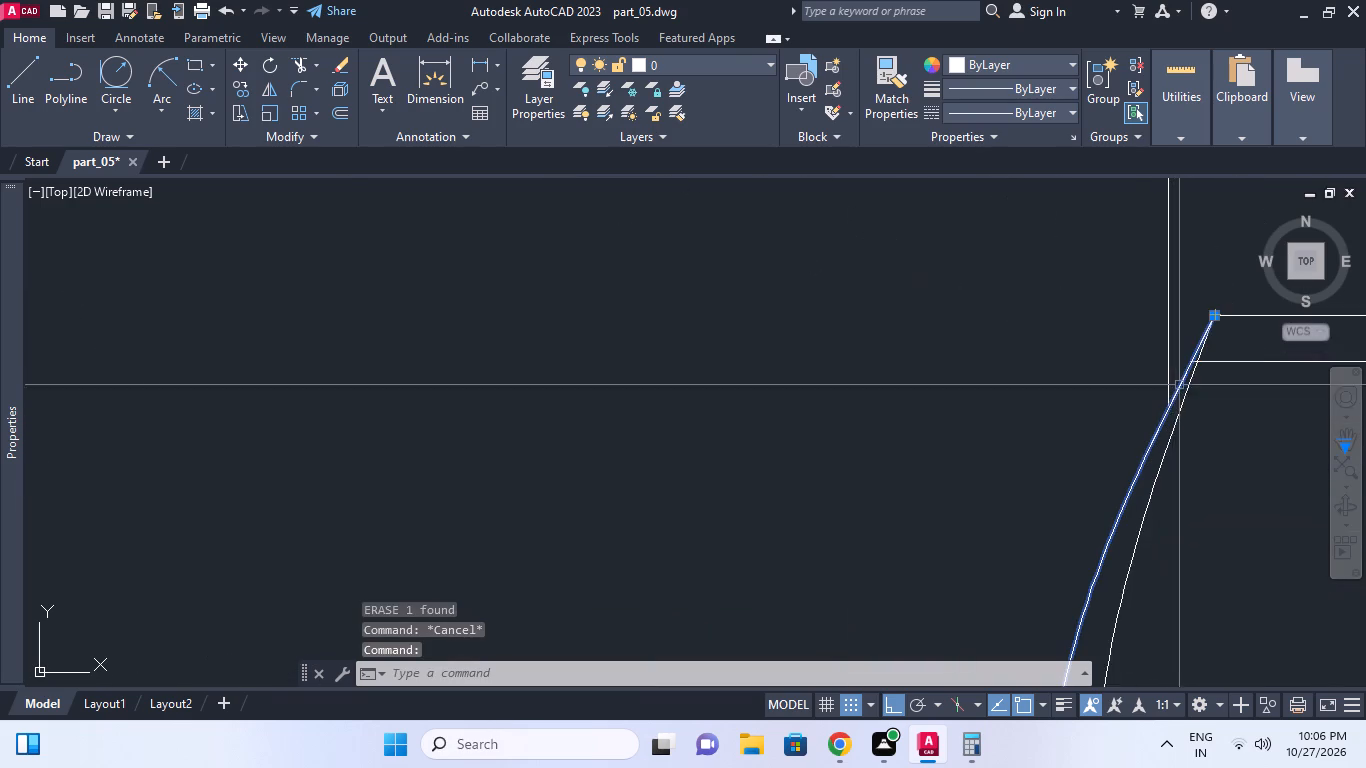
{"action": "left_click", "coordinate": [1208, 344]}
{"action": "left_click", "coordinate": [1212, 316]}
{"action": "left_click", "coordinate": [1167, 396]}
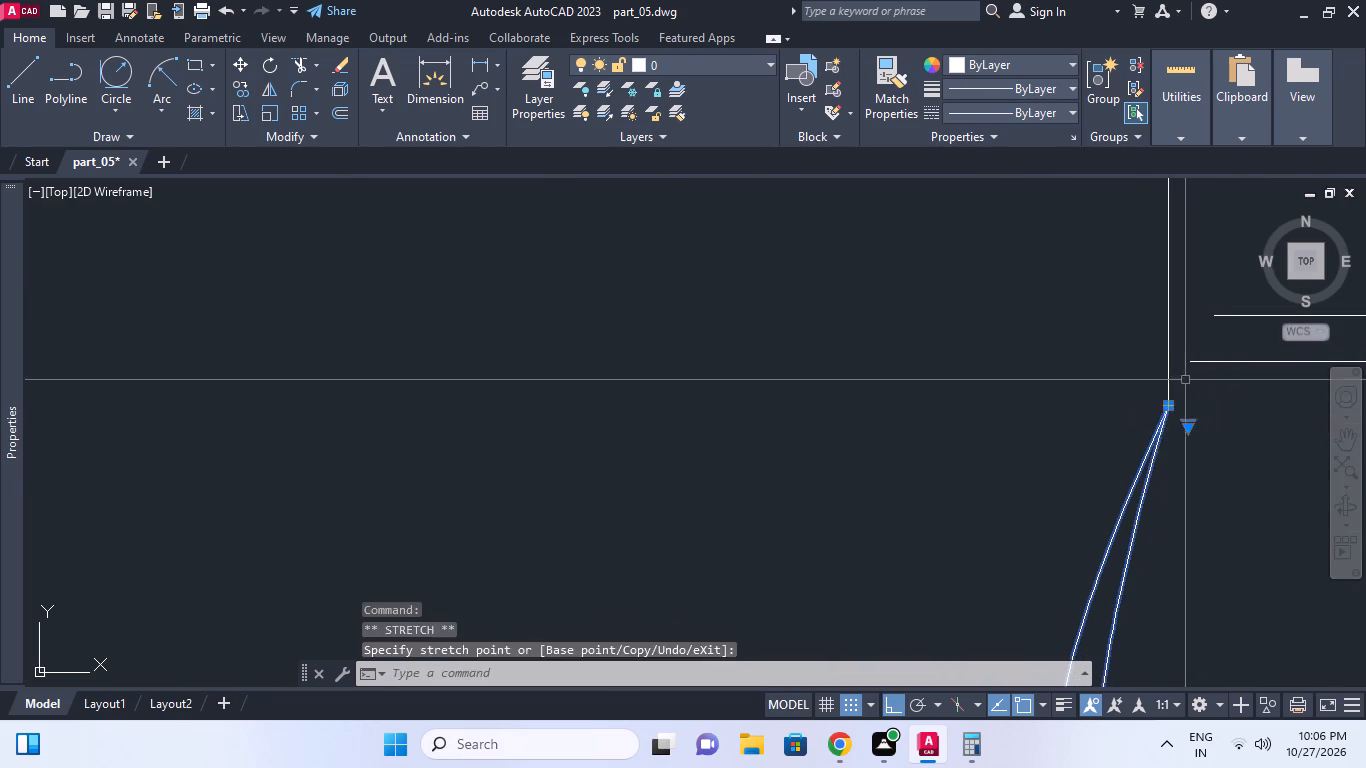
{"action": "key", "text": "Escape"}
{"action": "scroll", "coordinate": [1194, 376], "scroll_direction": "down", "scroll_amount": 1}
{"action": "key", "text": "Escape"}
Extend the lower branch's two top bore lines to the upper wall line.
{"action": "scroll", "coordinate": [1196, 375], "scroll_direction": "up", "scroll_amount": 1}
{"action": "key", "text": "e"}
{"action": "key", "text": "space"}
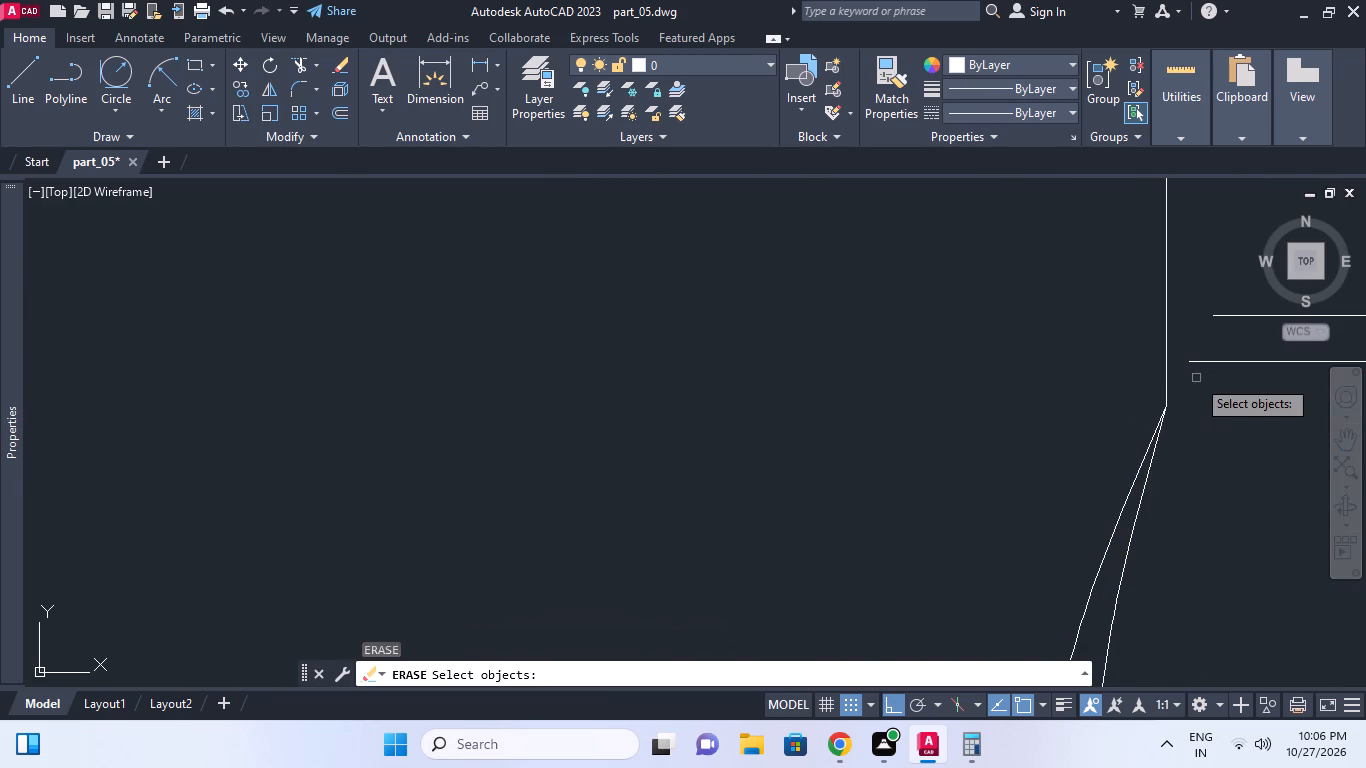
{"action": "key", "text": "Escape"}
{"action": "key", "text": "e"}
{"action": "key", "text": "x"}
{"action": "key", "text": "space"}
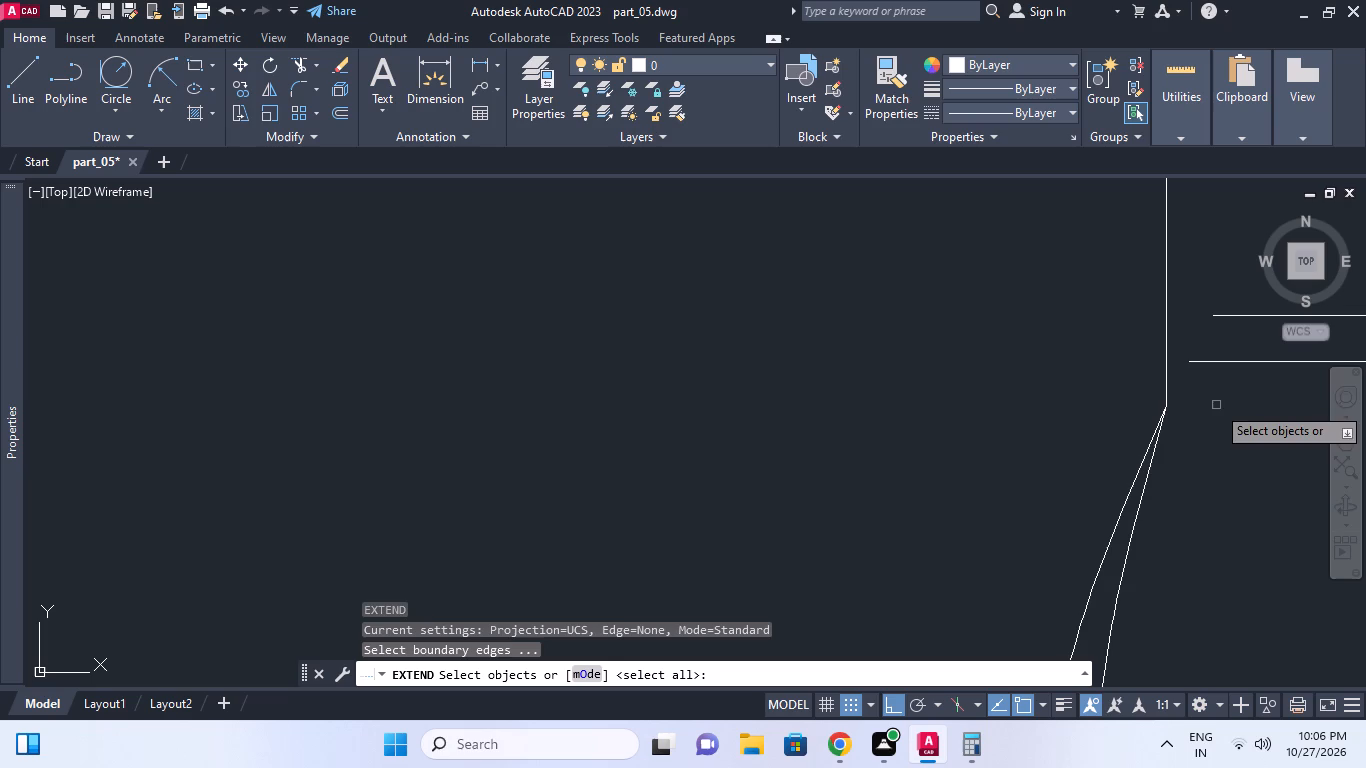
{"action": "left_click", "coordinate": [1163, 328]}
{"action": "key", "text": "space"}
{"action": "left_click_drag", "start_coordinate": [1231, 419], "coordinate": [1220, 388]}
{"action": "left_click", "coordinate": [1221, 310]}
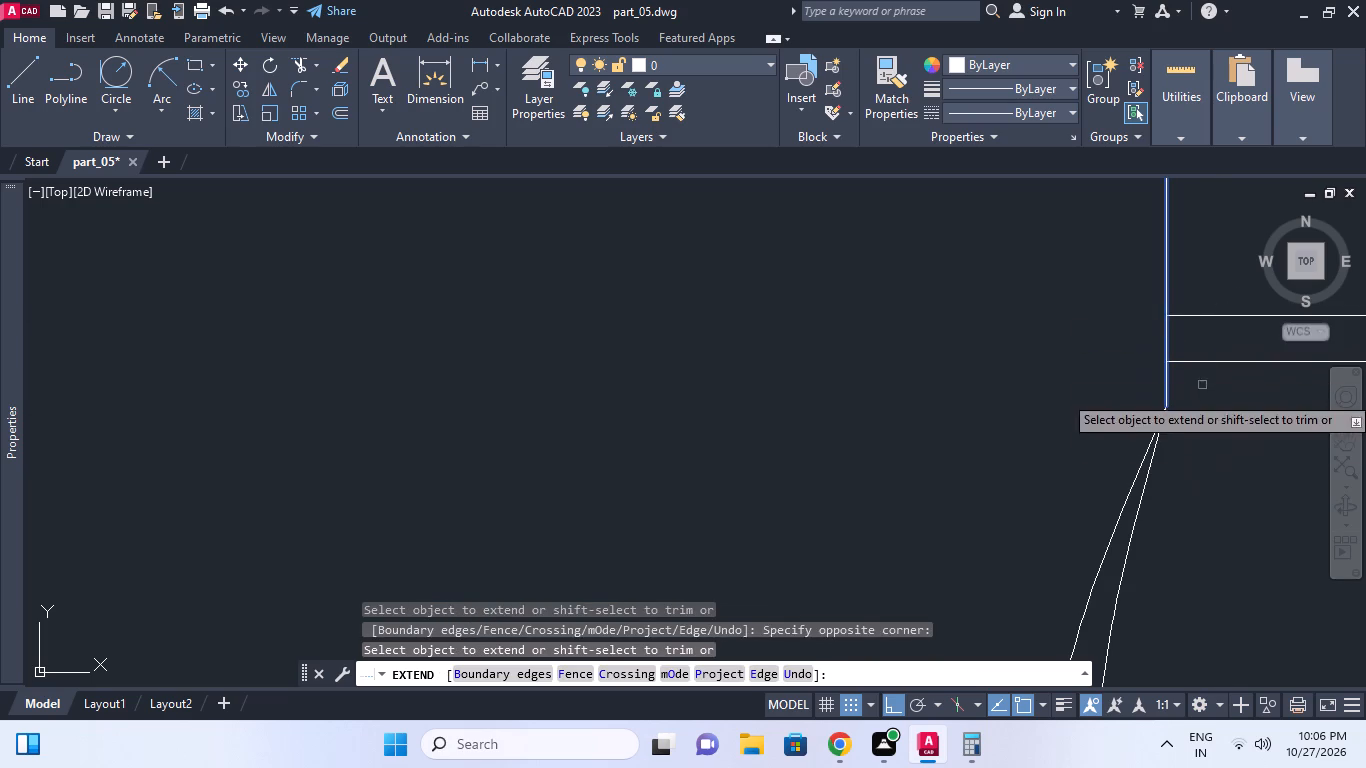
{"action": "key", "text": "Escape"}
Stretch the upper ends of both intersection arcs to the corner of the wall line and the branch's topmost bore line.
{"action": "left_click", "coordinate": [1185, 441]}
{"action": "left_click", "coordinate": [1149, 422]}
{"action": "left_click", "coordinate": [1167, 407]}
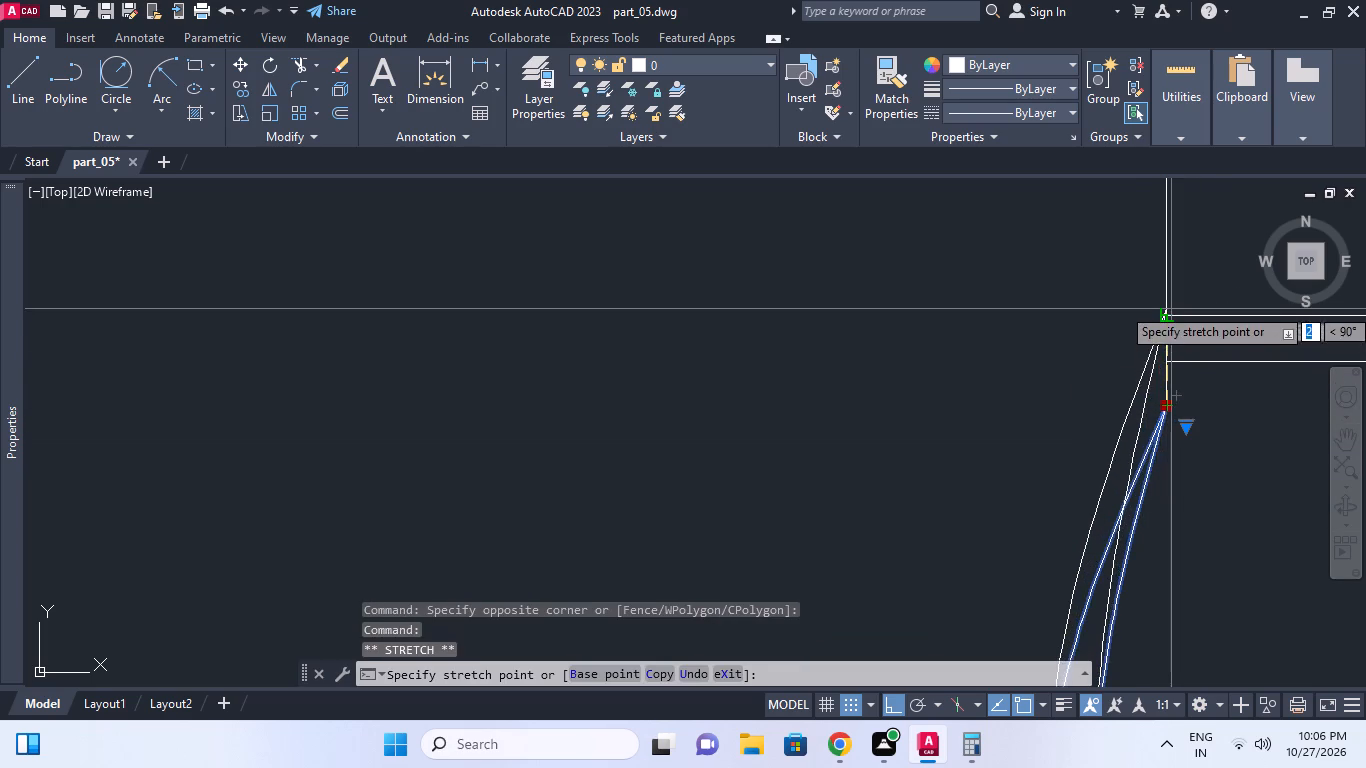
{"action": "left_click", "coordinate": [1168, 306]}
{"action": "key", "text": "Escape"}
Trim the wall line's stub below the branch's upper bore corner.
{"action": "key", "text": "t"}
{"action": "key", "text": "r"}
{"action": "key", "text": "space"}
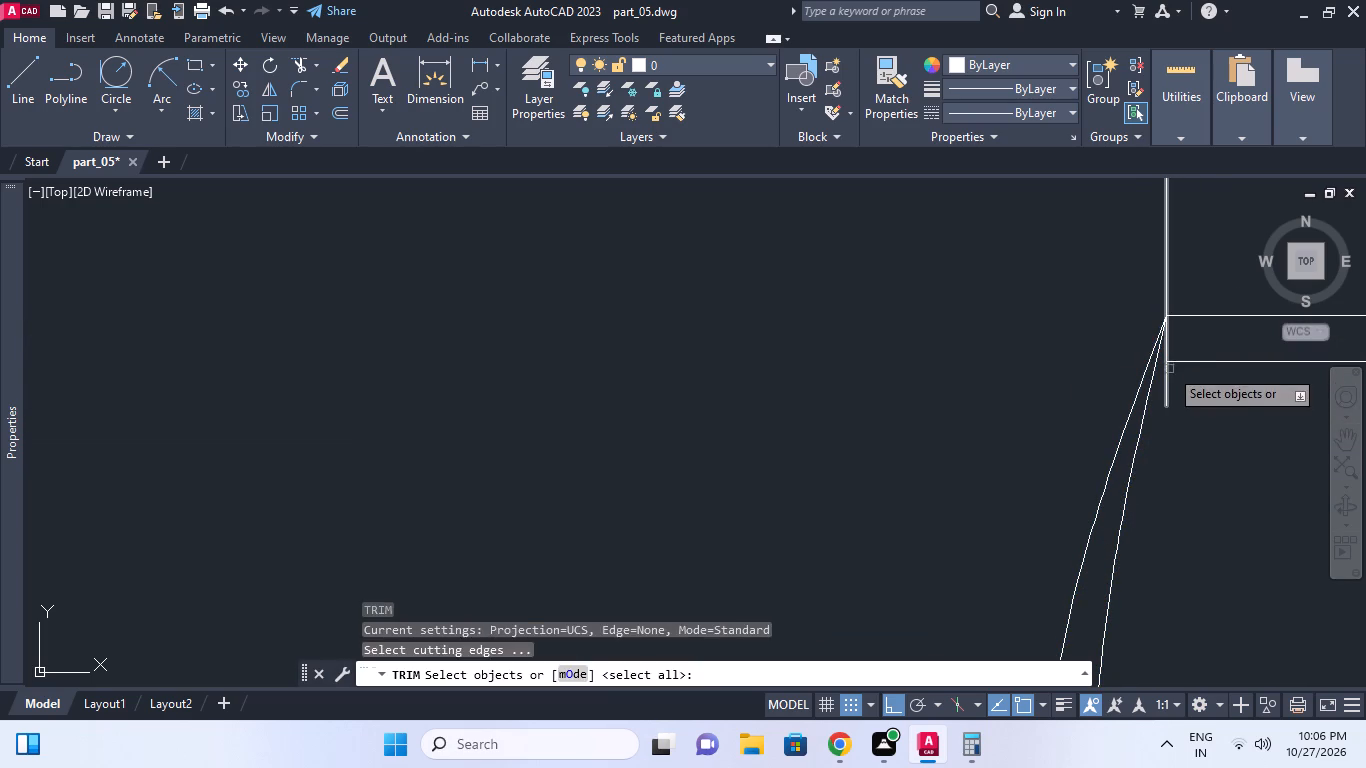
{"action": "key", "text": "space"}
{"action": "left_click", "coordinate": [1169, 367]}
{"action": "left_click", "coordinate": [1169, 352]}
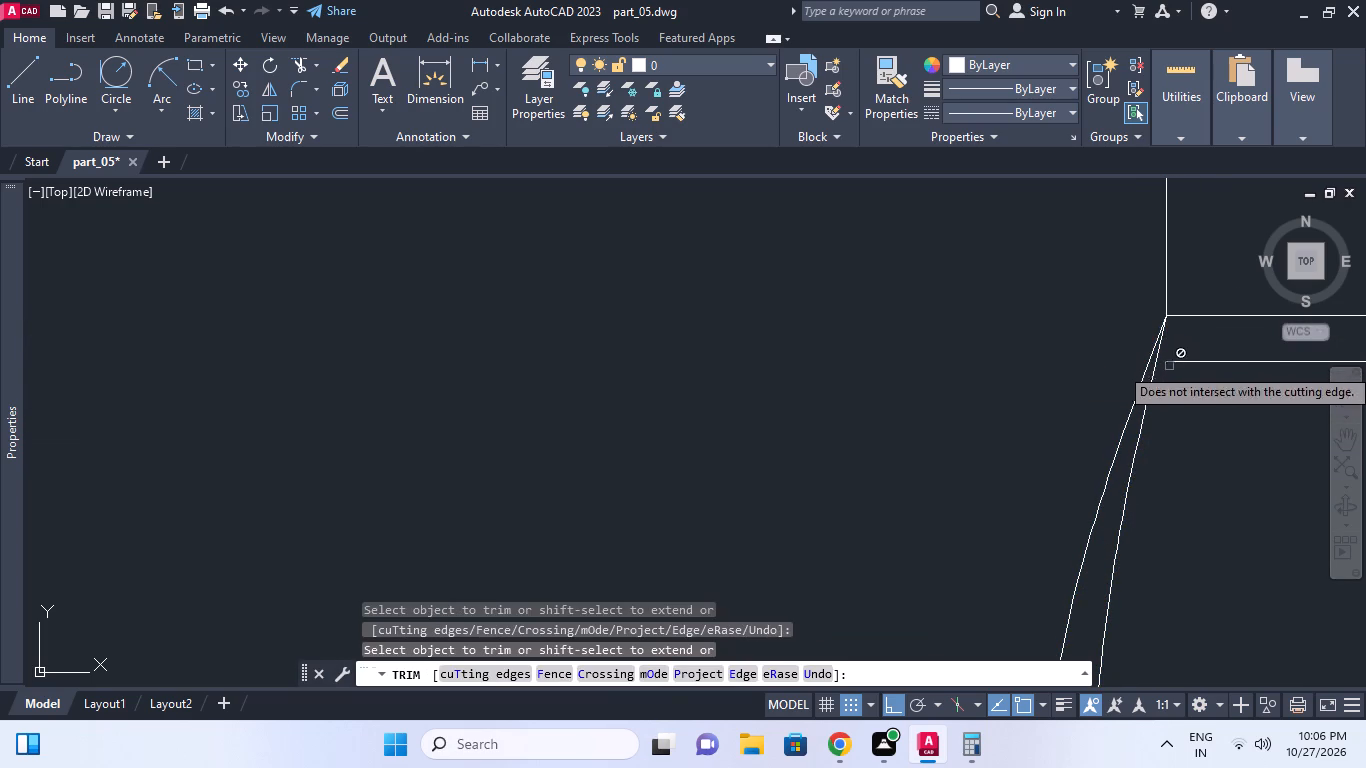
Extend the lower branch's inner top bore line to the intersection arcs.
{"action": "left_click", "coordinate": [1194, 378], "text": "shift"}
{"action": "left_click", "coordinate": [1194, 360], "text": "shift"}
{"action": "left_click", "coordinate": [1193, 358], "text": "shift"}
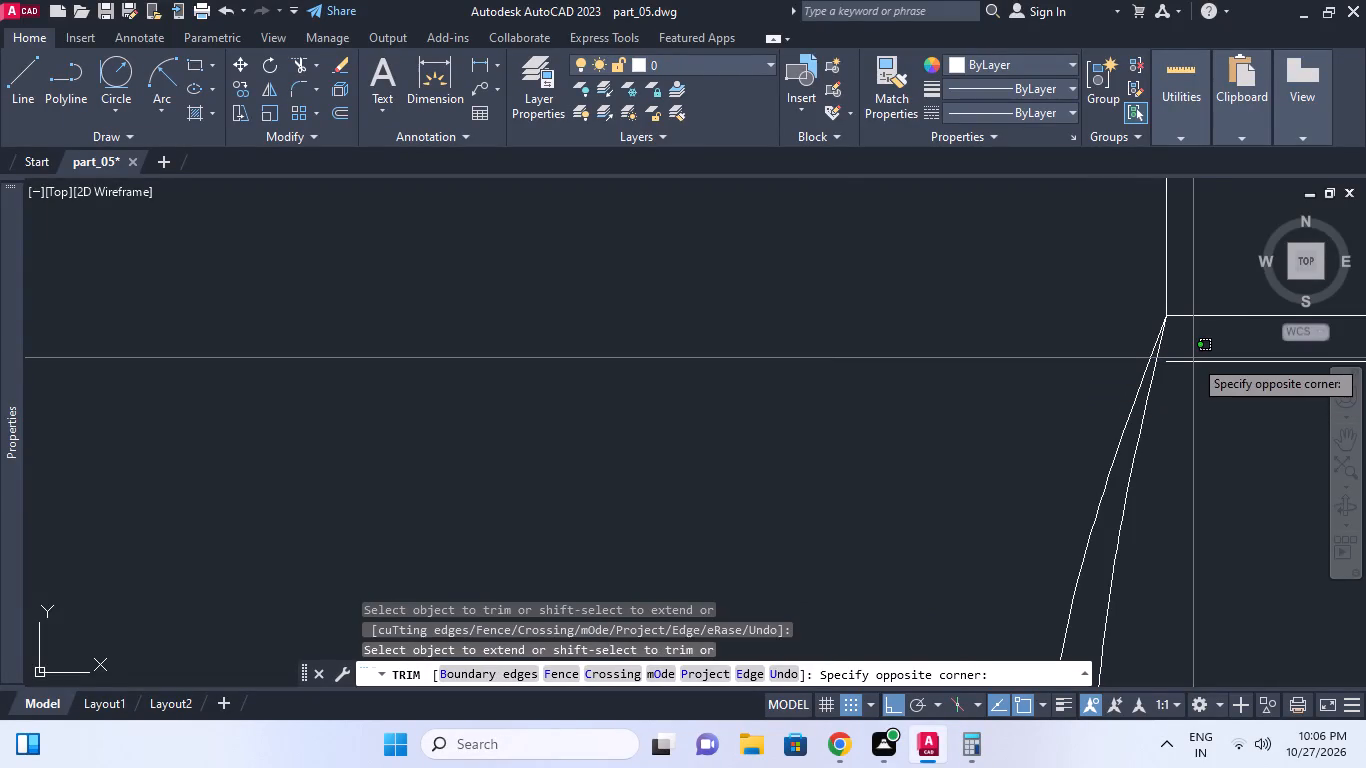
{"action": "left_click", "coordinate": [1179, 368], "text": "shift"}
{"action": "scroll", "coordinate": [1179, 368], "scroll_direction": "down", "scroll_amount": 3}
{"action": "key", "text": "Escape"}
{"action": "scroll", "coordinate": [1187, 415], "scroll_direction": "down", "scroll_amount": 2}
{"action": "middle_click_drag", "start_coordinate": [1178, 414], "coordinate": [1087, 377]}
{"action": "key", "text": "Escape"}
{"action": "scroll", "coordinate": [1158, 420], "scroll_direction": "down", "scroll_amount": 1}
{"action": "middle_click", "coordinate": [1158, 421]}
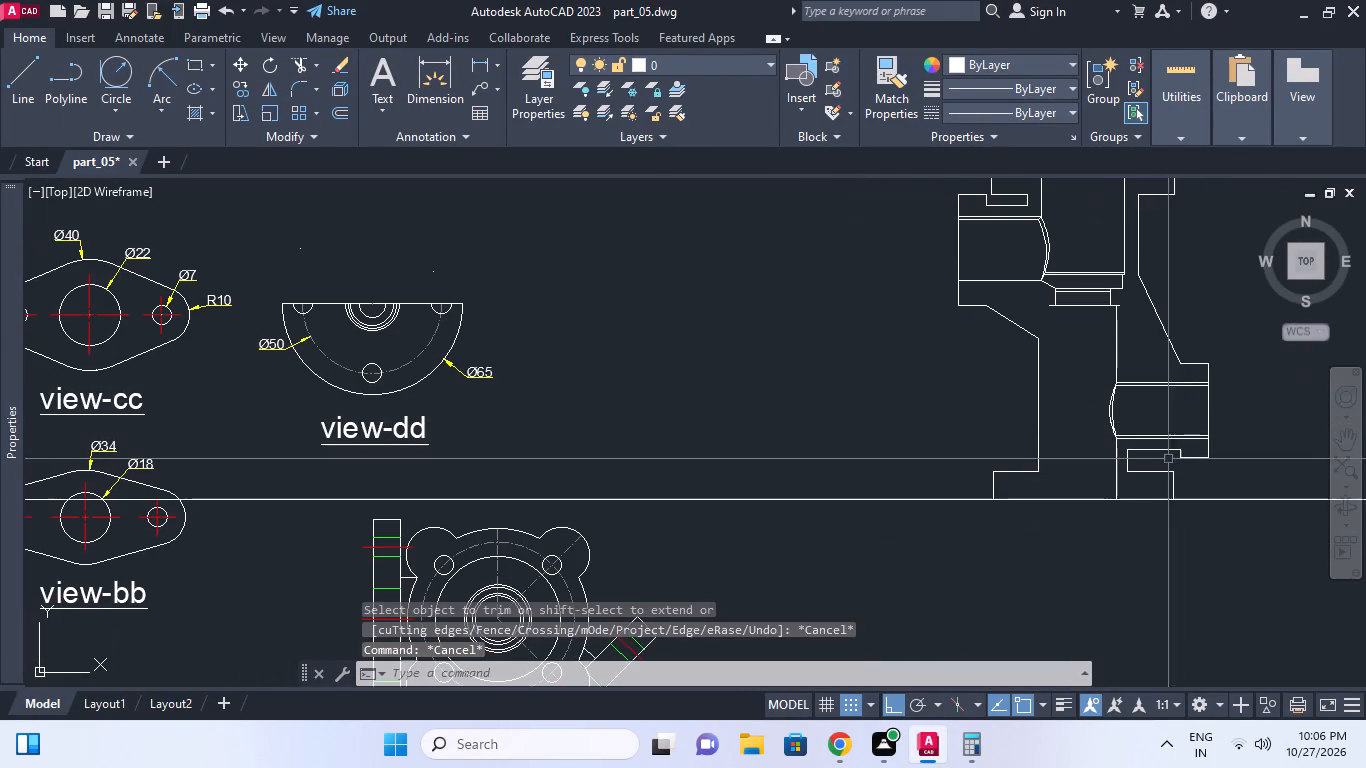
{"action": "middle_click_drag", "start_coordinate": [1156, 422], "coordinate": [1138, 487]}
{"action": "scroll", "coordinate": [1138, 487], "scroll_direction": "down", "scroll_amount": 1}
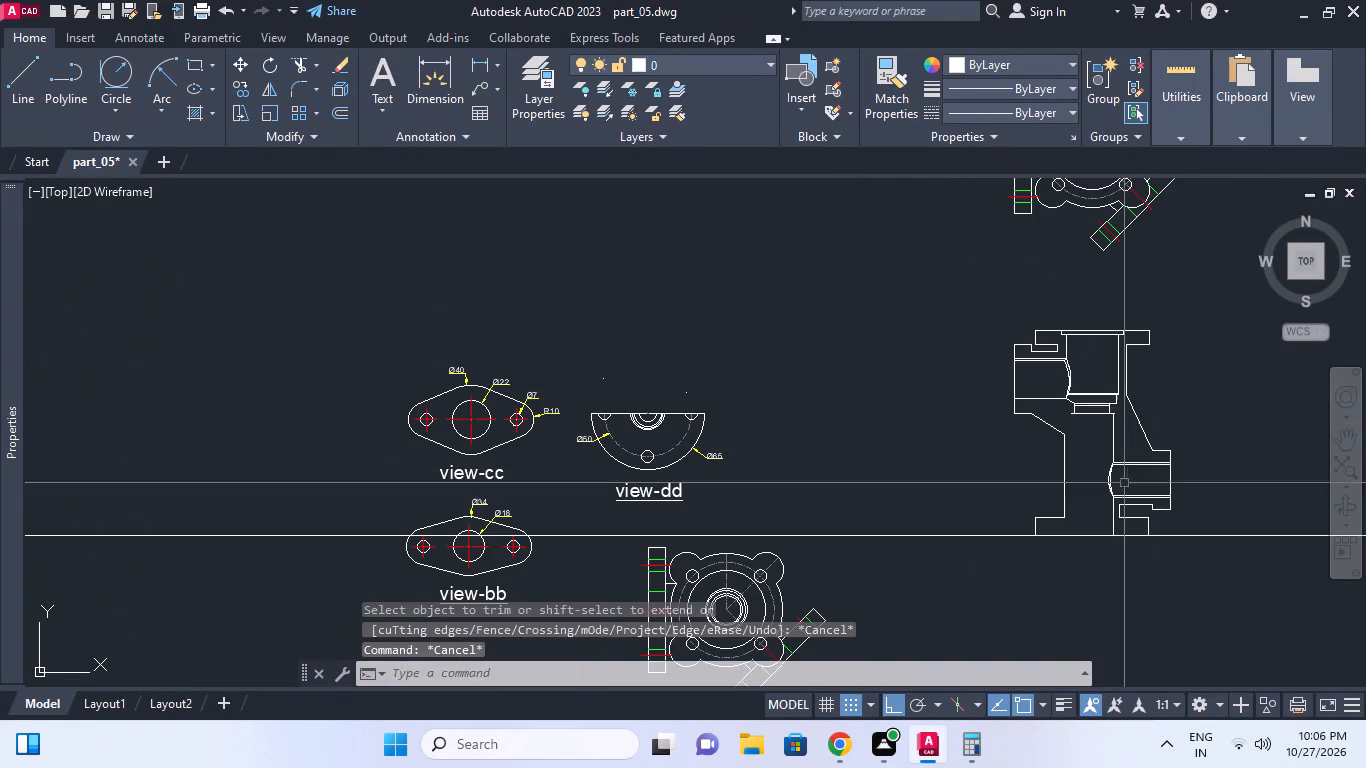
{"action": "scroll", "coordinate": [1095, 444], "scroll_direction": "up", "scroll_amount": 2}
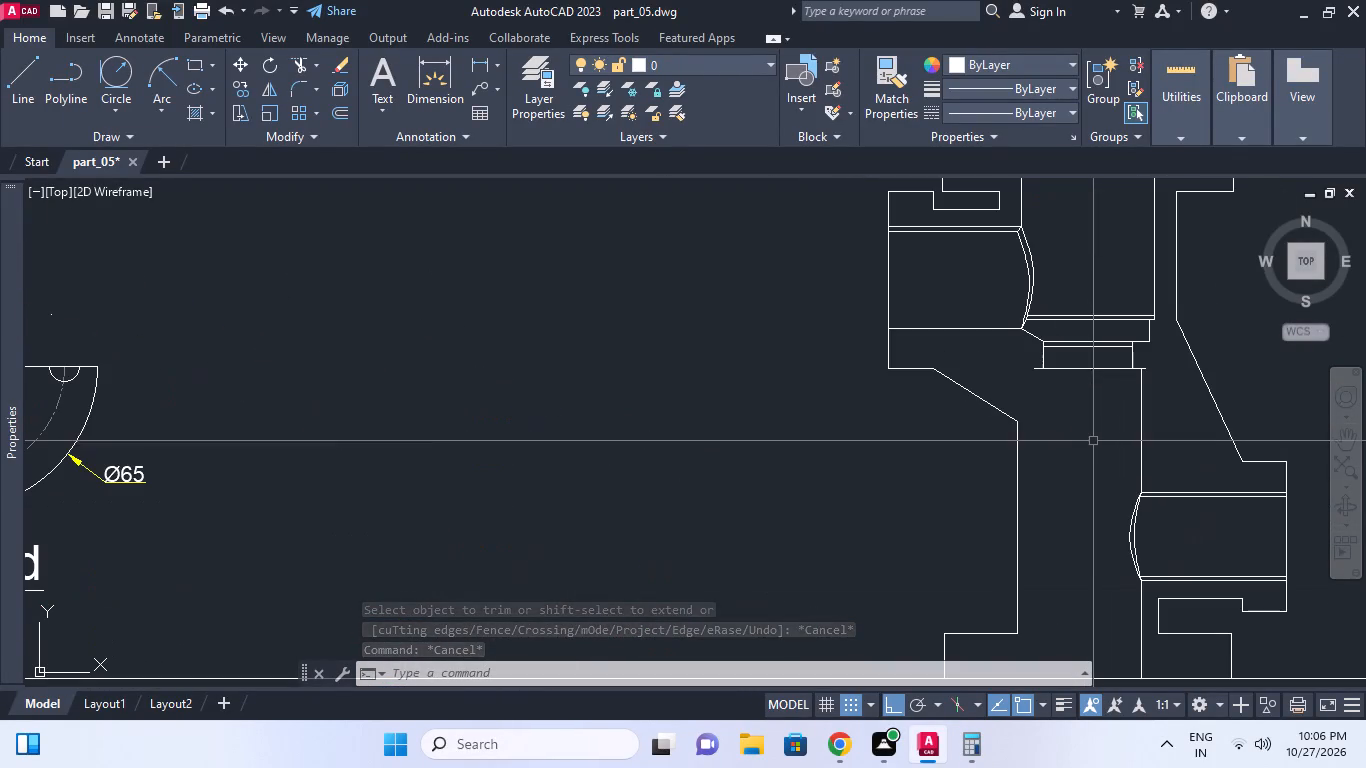
Draw the lower bore's missing vertical wall line from the free end of the shoulder line below the neck down to the baseline.
{"action": "key", "text": "l"}
{"action": "key", "text": "space"}
{"action": "left_click", "coordinate": [1033, 364]}
{"action": "middle_click_drag", "start_coordinate": [1053, 465], "coordinate": [1051, 414]}
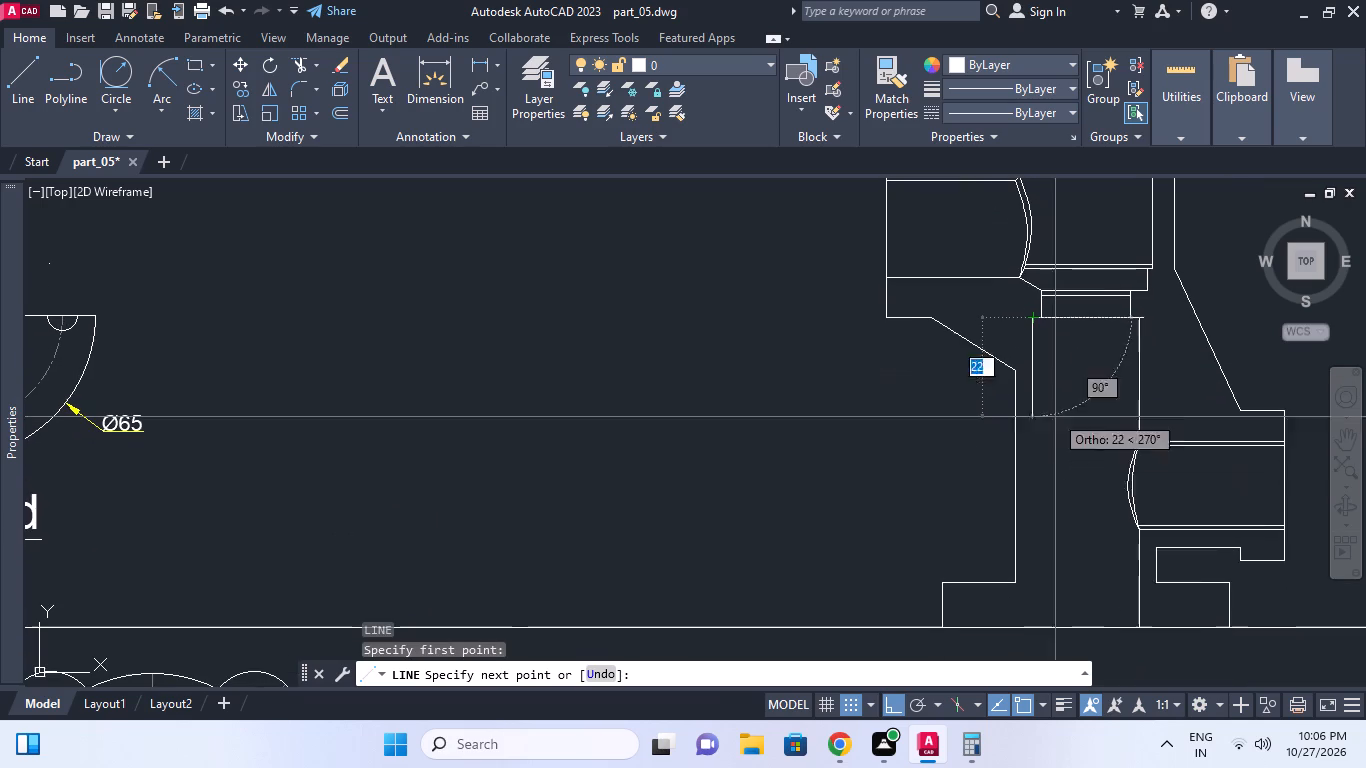
{"action": "left_click", "coordinate": [1026, 625]}
{"action": "key", "text": "Escape"}
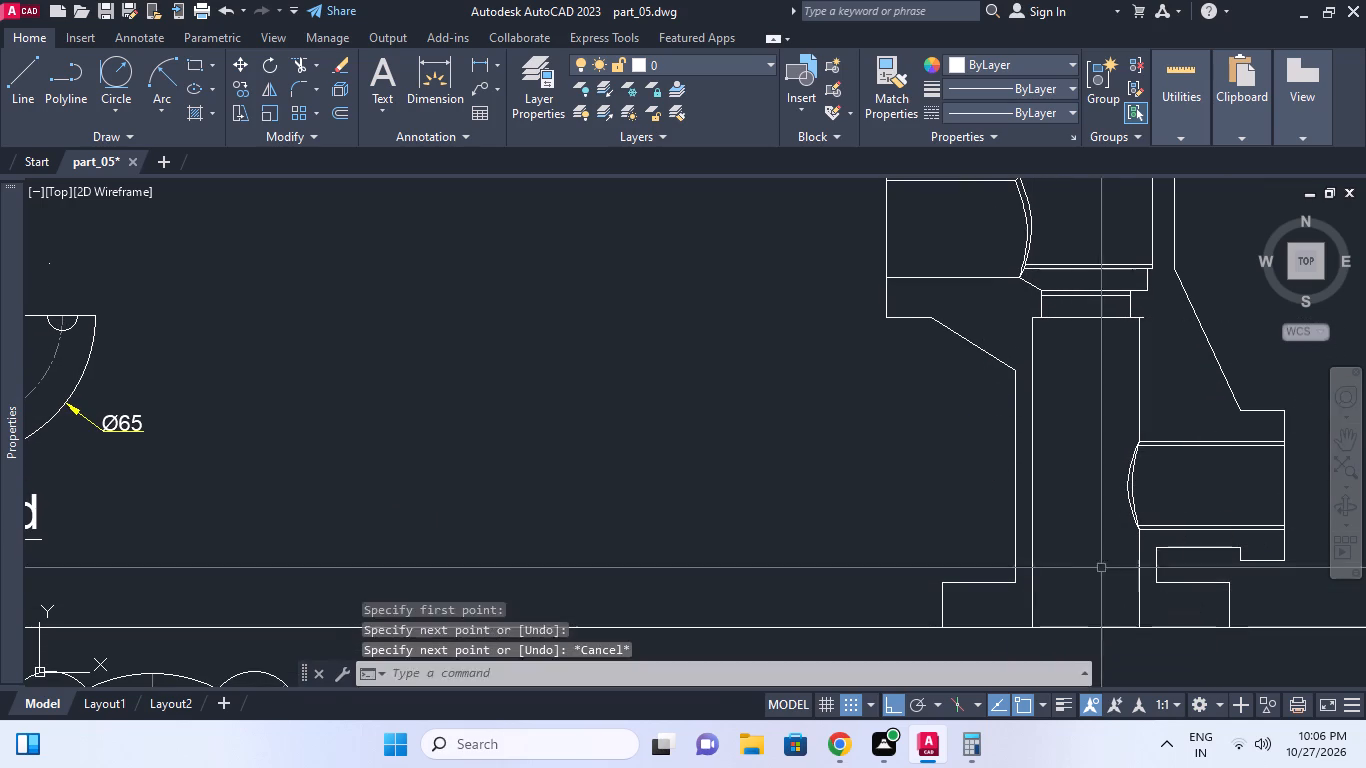
{"action": "key", "text": "space"}
{"action": "key", "text": "Escape"}
{"action": "middle_click_drag", "start_coordinate": [1140, 395], "coordinate": [1143, 364]}
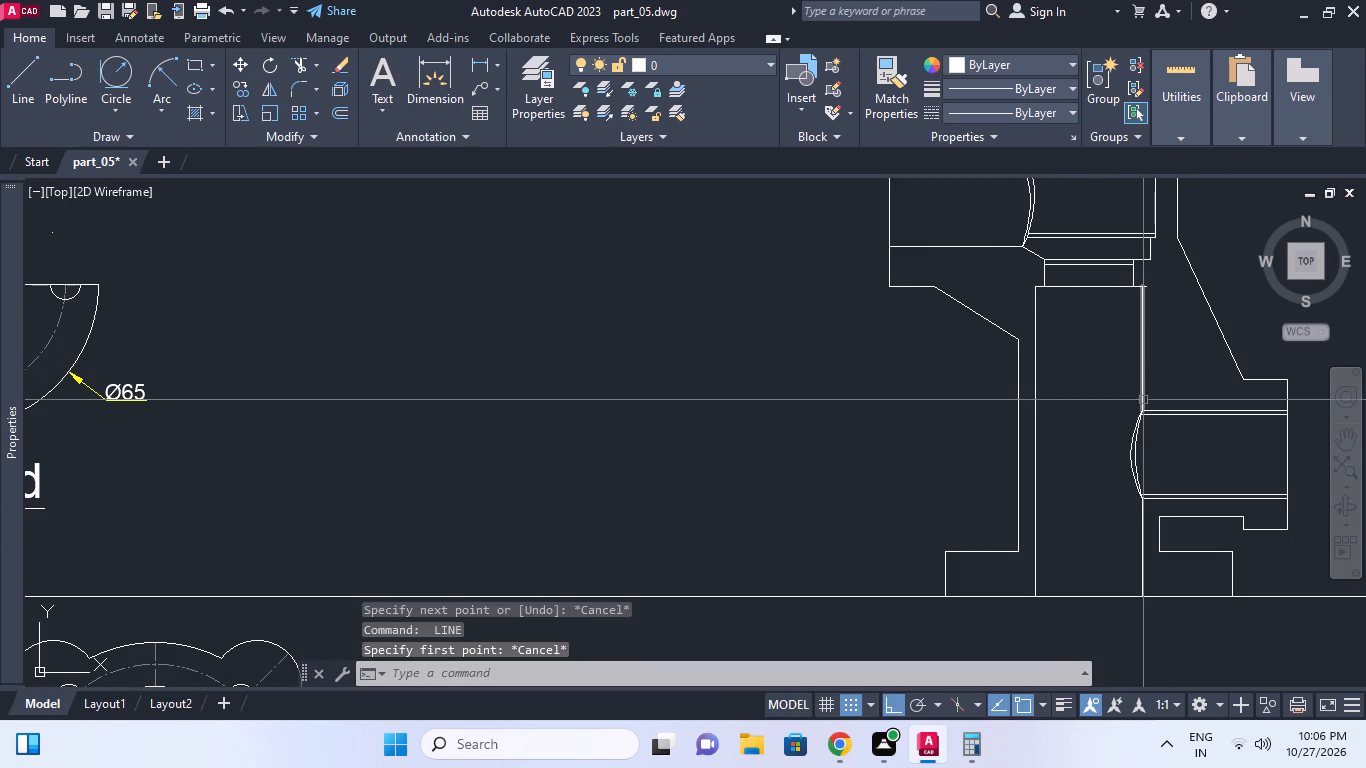
Measure the lower bore's width between its two vertical wall lines near the baseline.
{"action": "key", "text": "Escape"}
{"action": "key", "text": "f"}
{"action": "key", "text": "l"}
{"action": "key", "text": "i"}
{"action": "key", "text": "space"}
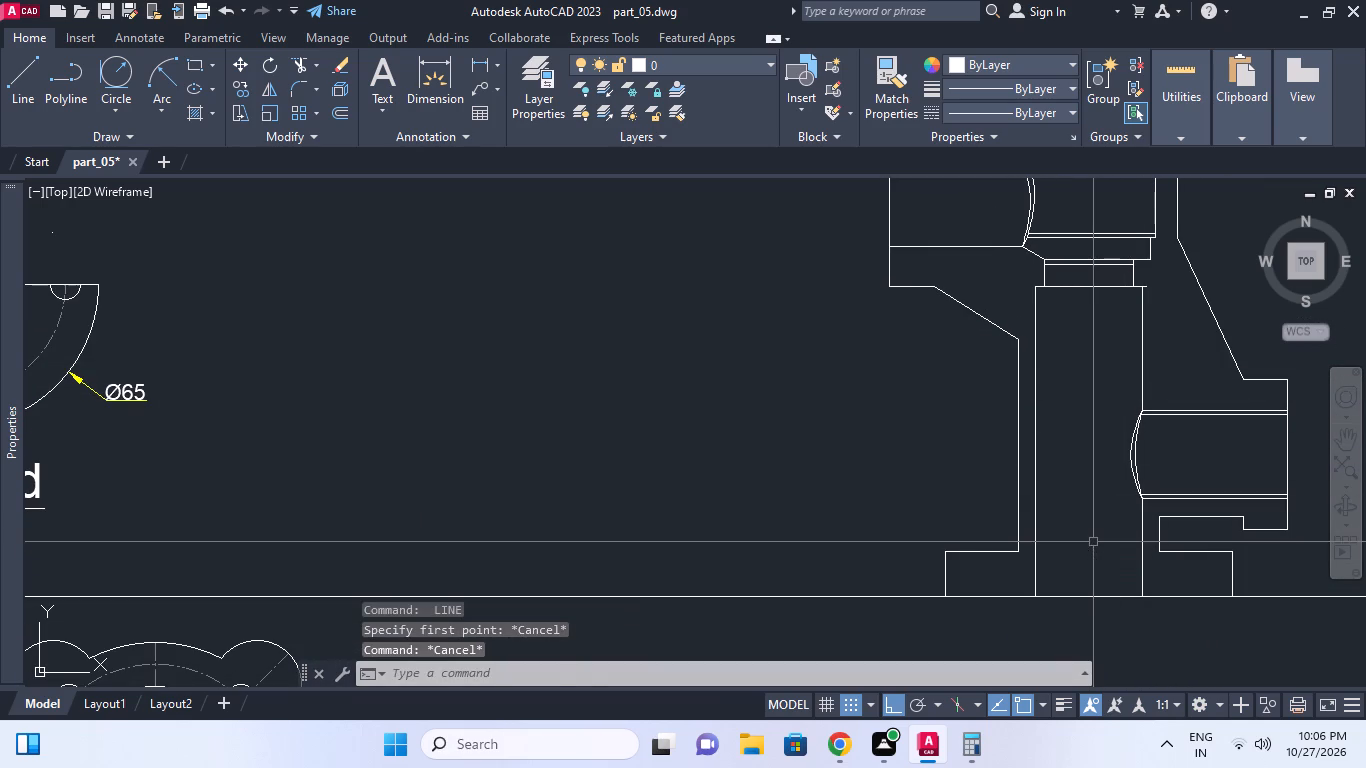
{"action": "key", "text": "Escape"}
{"action": "key", "text": "d"}
{"action": "key", "text": "l"}
{"action": "key", "text": "i"}
{"action": "key", "text": "space"}
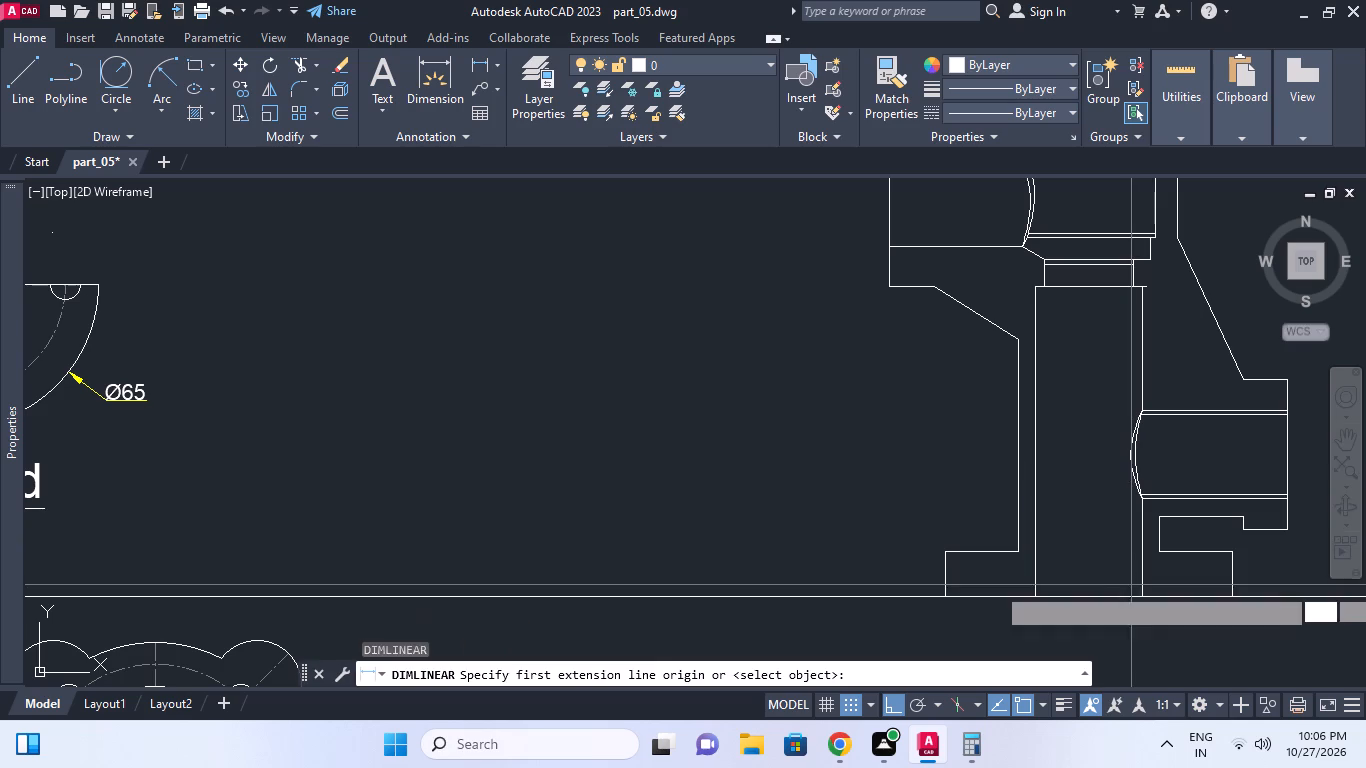
{"action": "left_click", "coordinate": [1139, 576]}
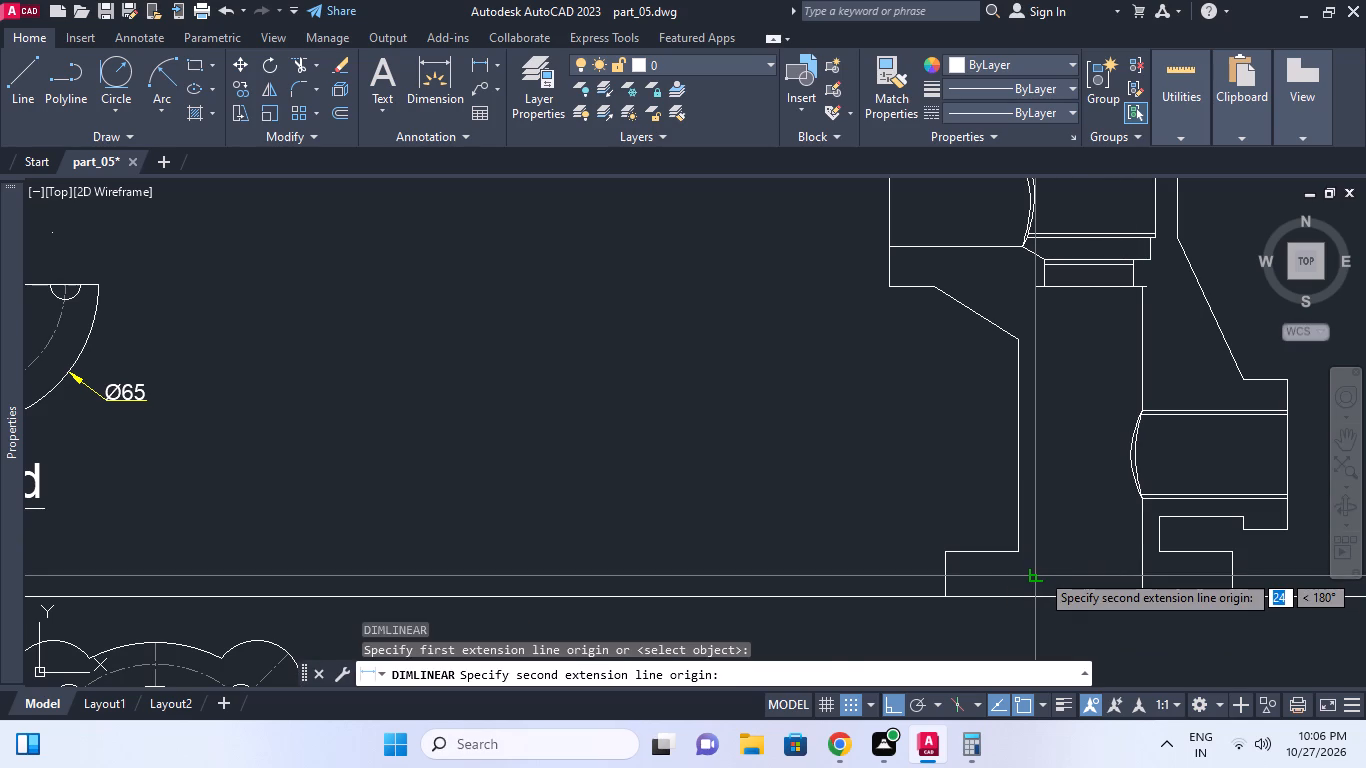
{"action": "key", "text": "Escape"}
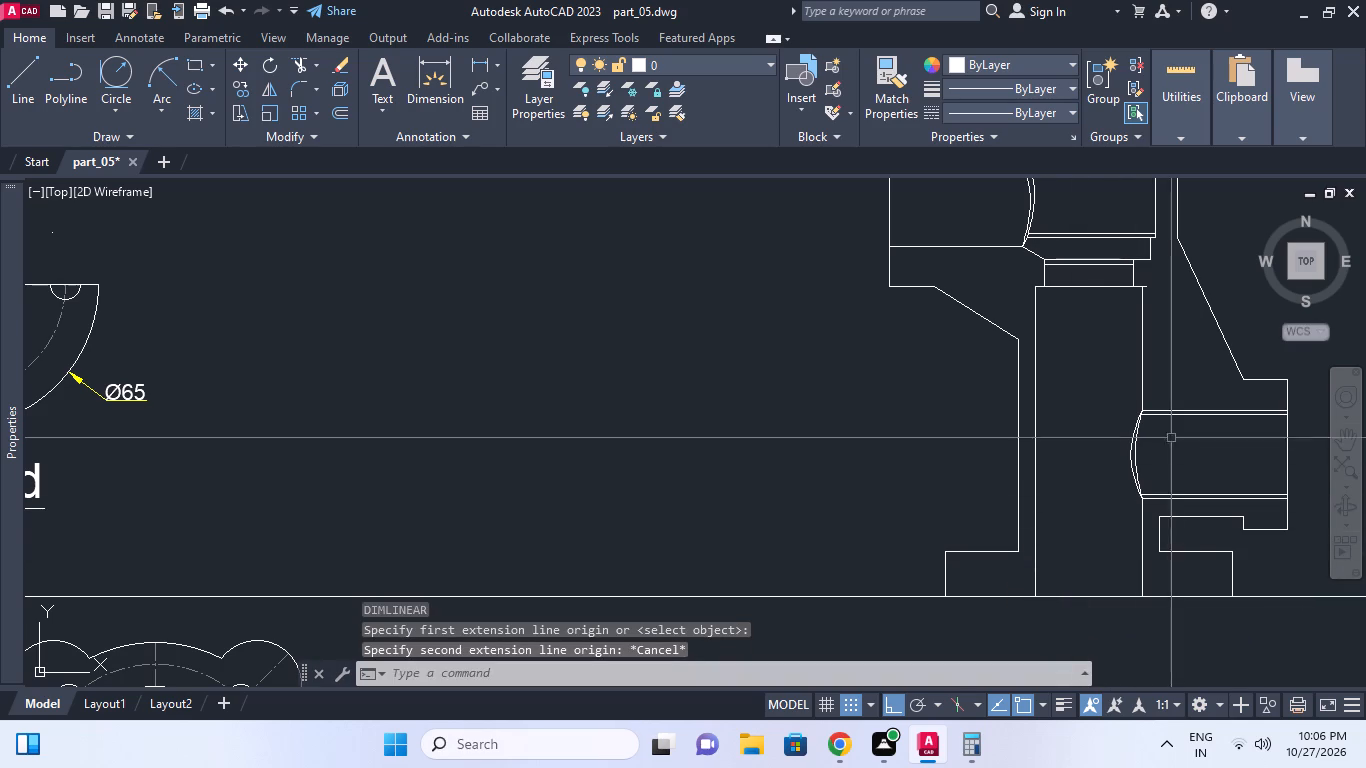
Trim the stub of the shoulder line that overshoots the lower bore's wall on the lower branch side.
{"action": "scroll", "coordinate": [1148, 268], "scroll_direction": "up", "scroll_amount": 1}
{"action": "middle_click", "coordinate": [1137, 317]}
{"action": "type", "text": "tr"}
{"action": "key", "text": "space"}
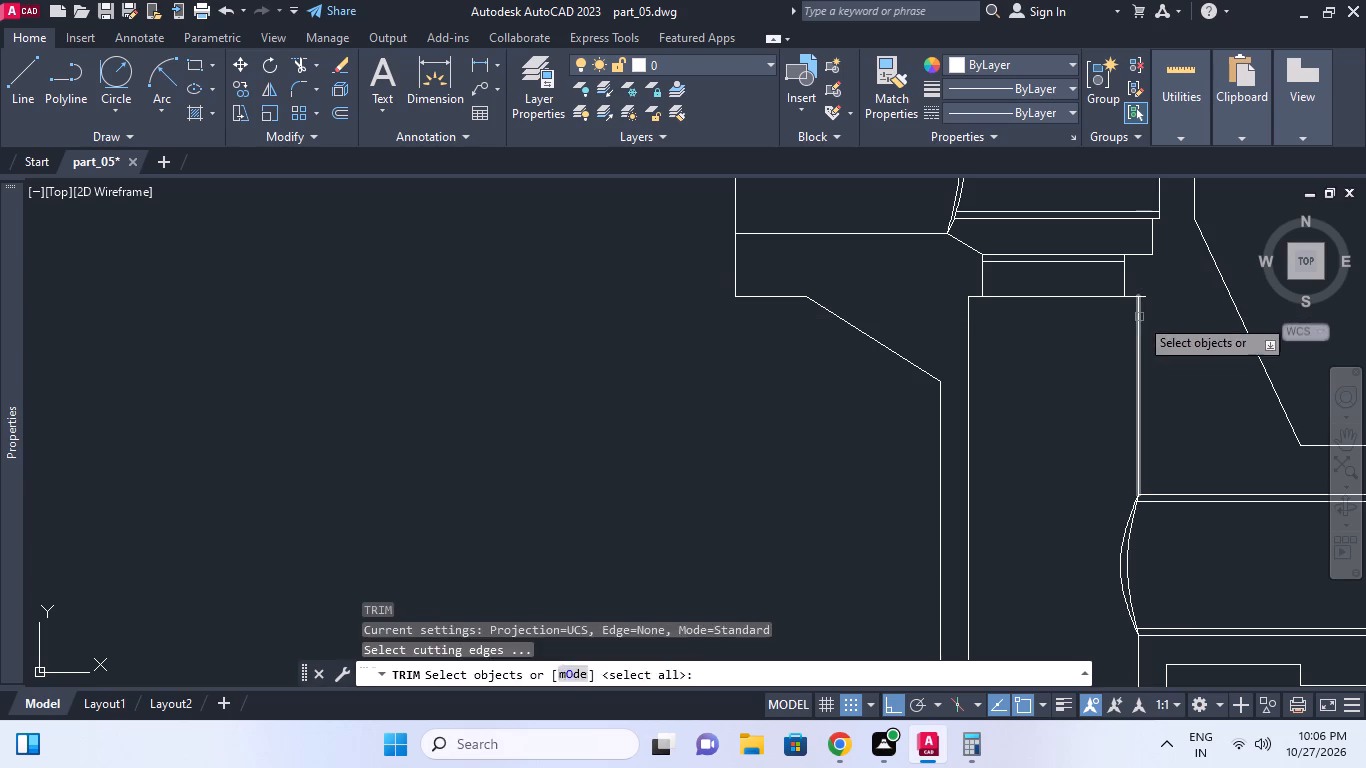
{"action": "key", "text": "space"}
{"action": "left_click", "coordinate": [1149, 297]}
{"action": "key", "text": "Escape"}
{"action": "scroll", "coordinate": [1149, 297], "scroll_direction": "down", "scroll_amount": 2}
{"action": "middle_click", "coordinate": [1149, 297]}
{"action": "key", "text": "Escape"}
{"action": "middle_click_drag", "start_coordinate": [1134, 309], "coordinate": [1120, 390]}
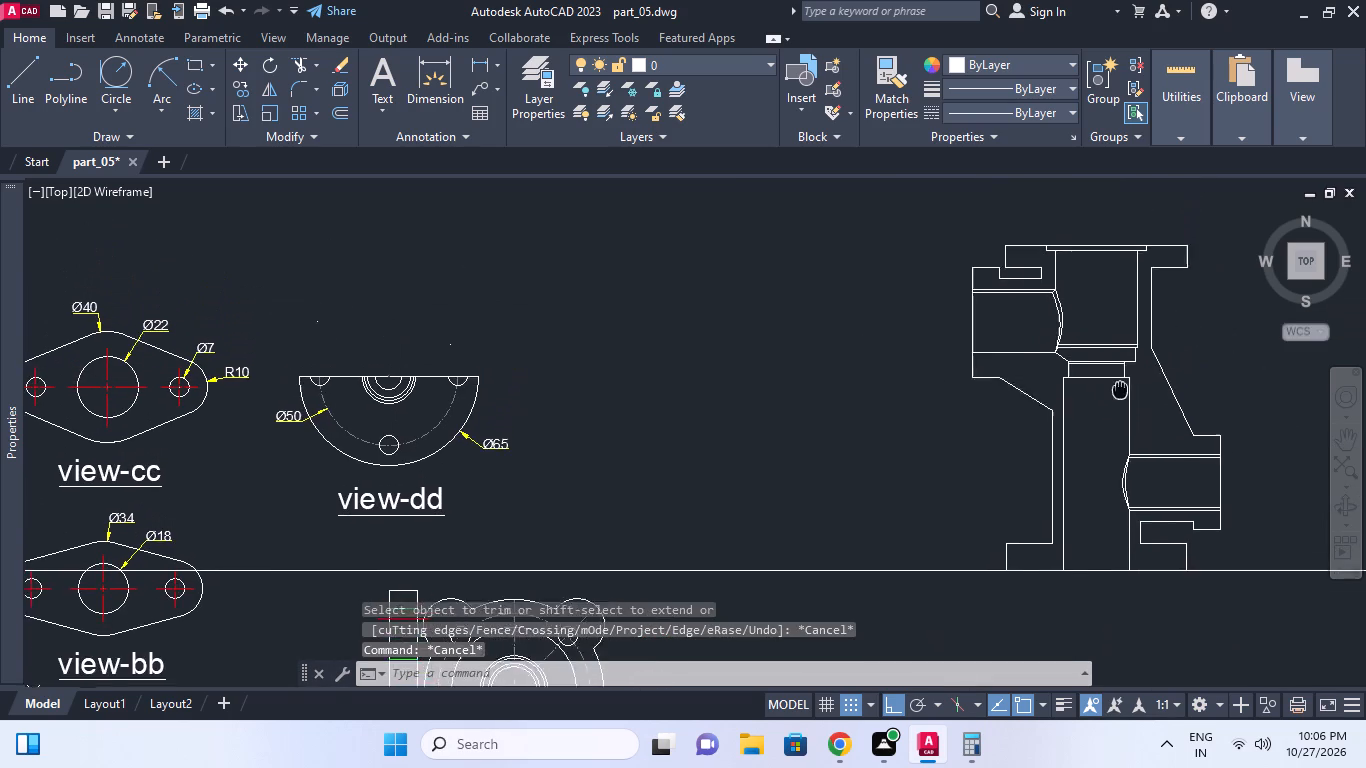
Hatch the four cut wall regions of the sectioned front view with a diagonal-line pattern.
{"action": "middle_click_drag", "start_coordinate": [1120, 390], "coordinate": [1109, 422]}
{"action": "key", "text": "h"}
{"action": "key", "text": "space"}
{"action": "scroll", "coordinate": [1025, 300], "scroll_direction": "up", "scroll_amount": 2}
{"action": "left_click", "coordinate": [1050, 299]}
{"action": "scroll", "coordinate": [1057, 299], "scroll_direction": "down", "scroll_amount": 1}
{"action": "middle_click_drag", "start_coordinate": [1057, 299], "coordinate": [951, 305]}
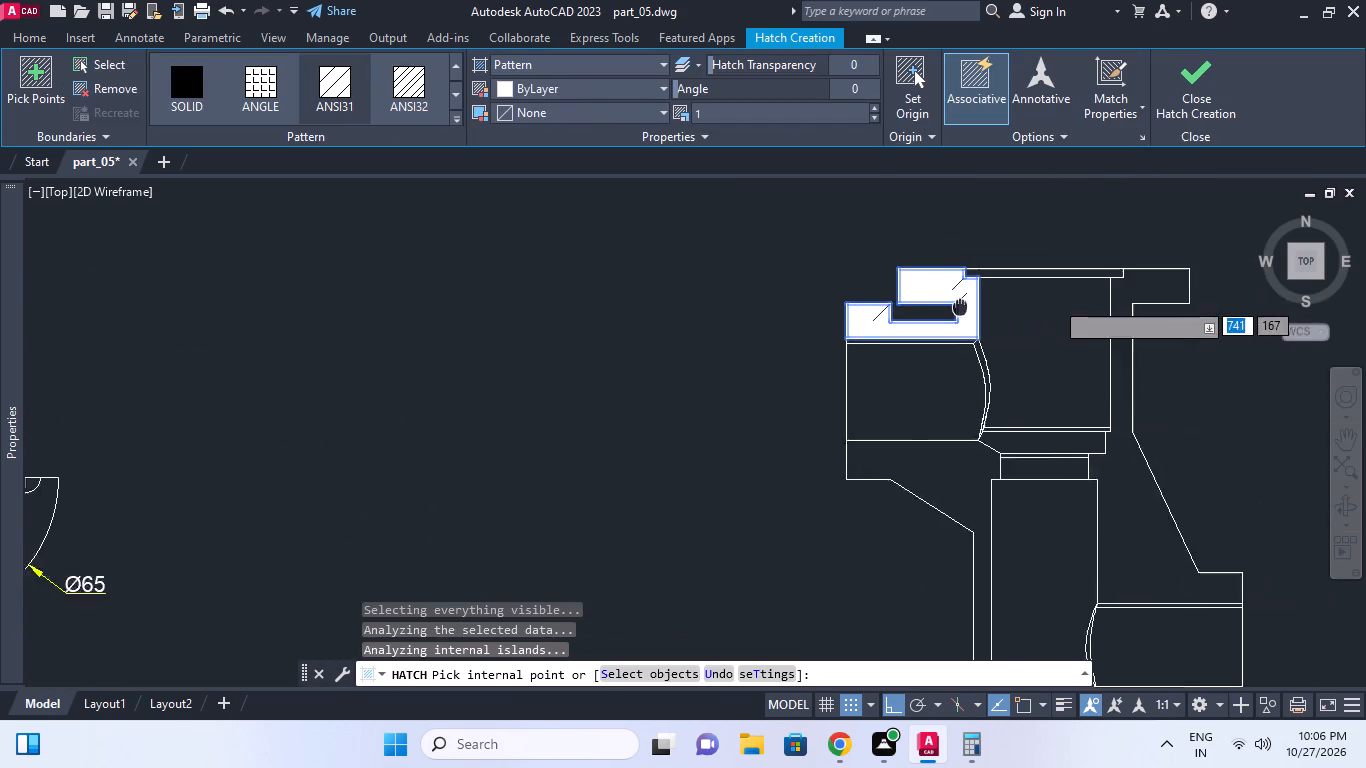
{"action": "left_click", "coordinate": [1115, 291]}
{"action": "middle_click_drag", "start_coordinate": [1106, 375], "coordinate": [1135, 293]}
{"action": "middle_click_drag", "start_coordinate": [1193, 459], "coordinate": [1170, 296]}
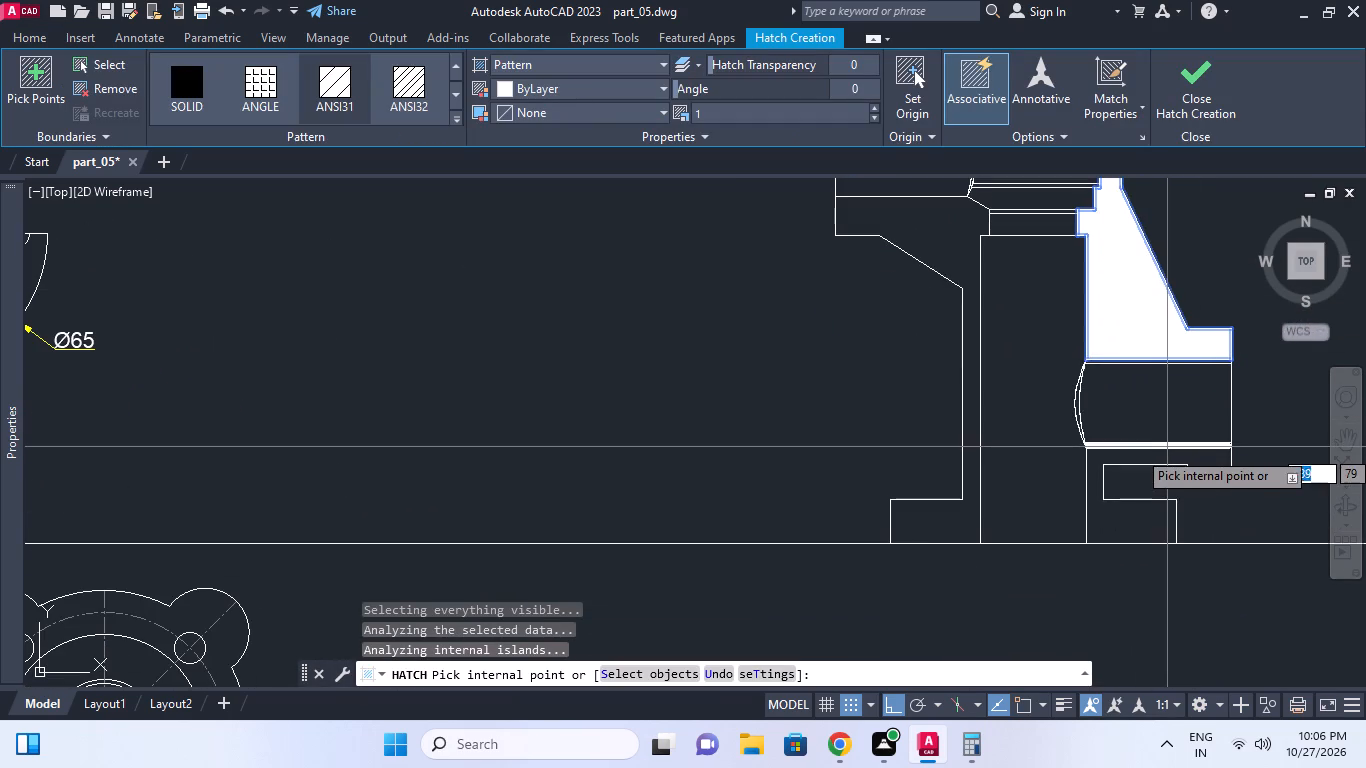
{"action": "left_click", "coordinate": [1168, 459]}
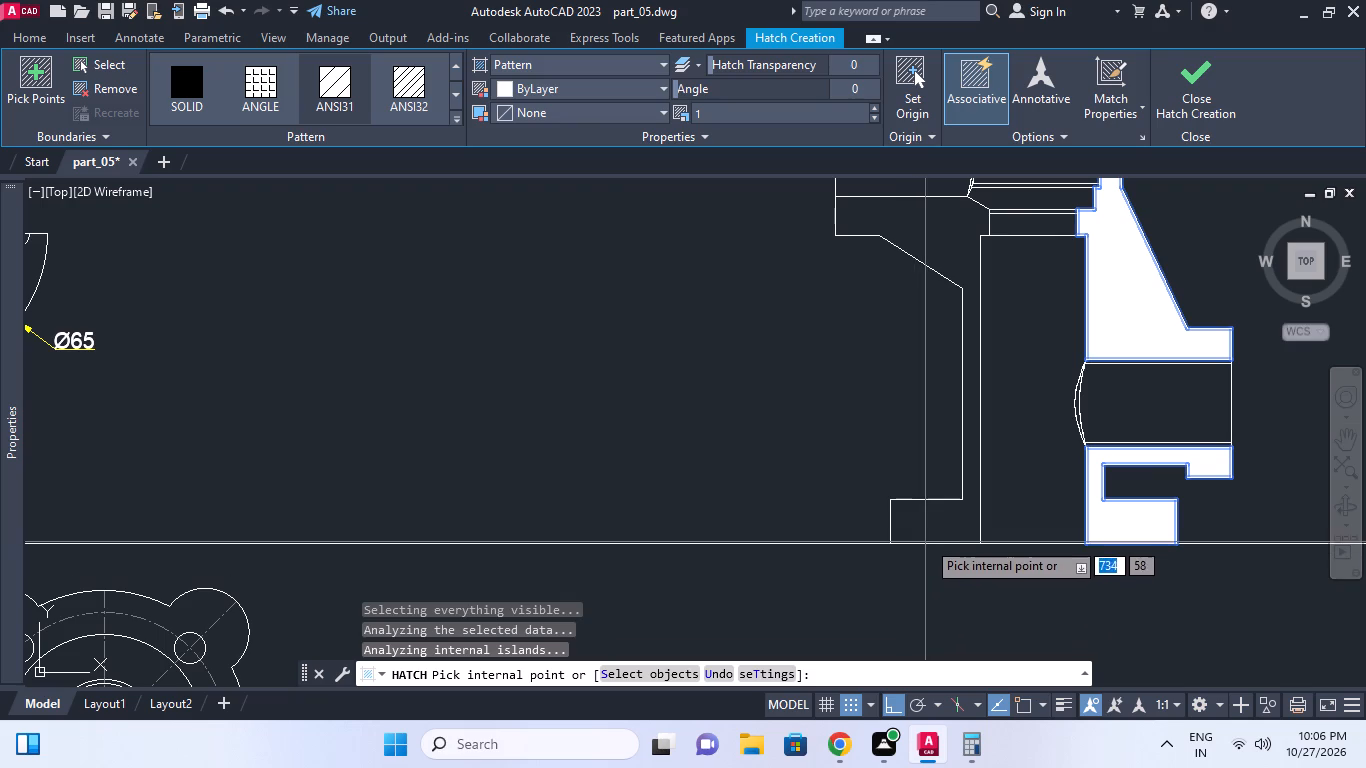
{"action": "left_click", "coordinate": [932, 534]}
{"action": "middle_click_drag", "start_coordinate": [986, 408], "coordinate": [993, 466]}
{"action": "scroll", "coordinate": [986, 408], "scroll_direction": "down", "scroll_amount": 1}
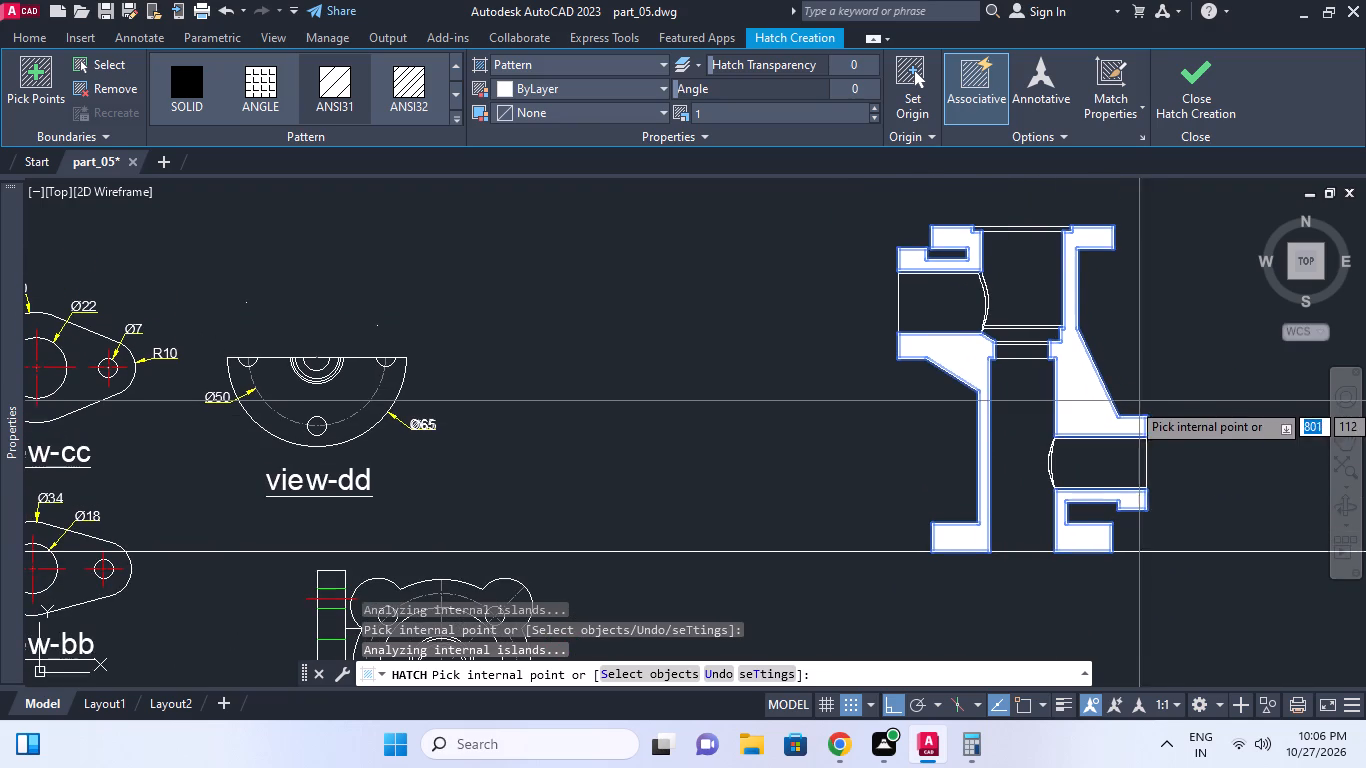
{"action": "middle_click_drag", "start_coordinate": [1224, 383], "coordinate": [1226, 425]}
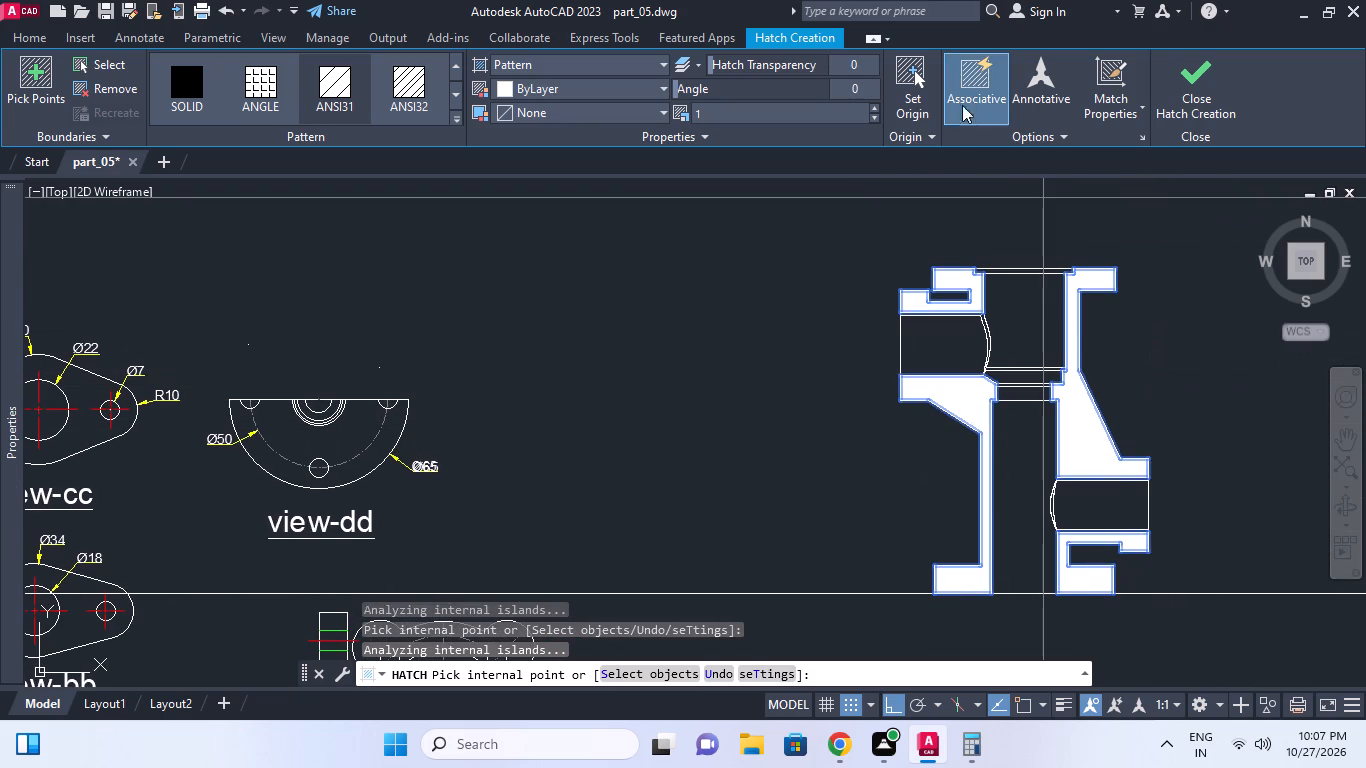
Set the section hatch's scale to 33 and finish the hatch.
{"action": "left_click", "coordinate": [871, 105]}
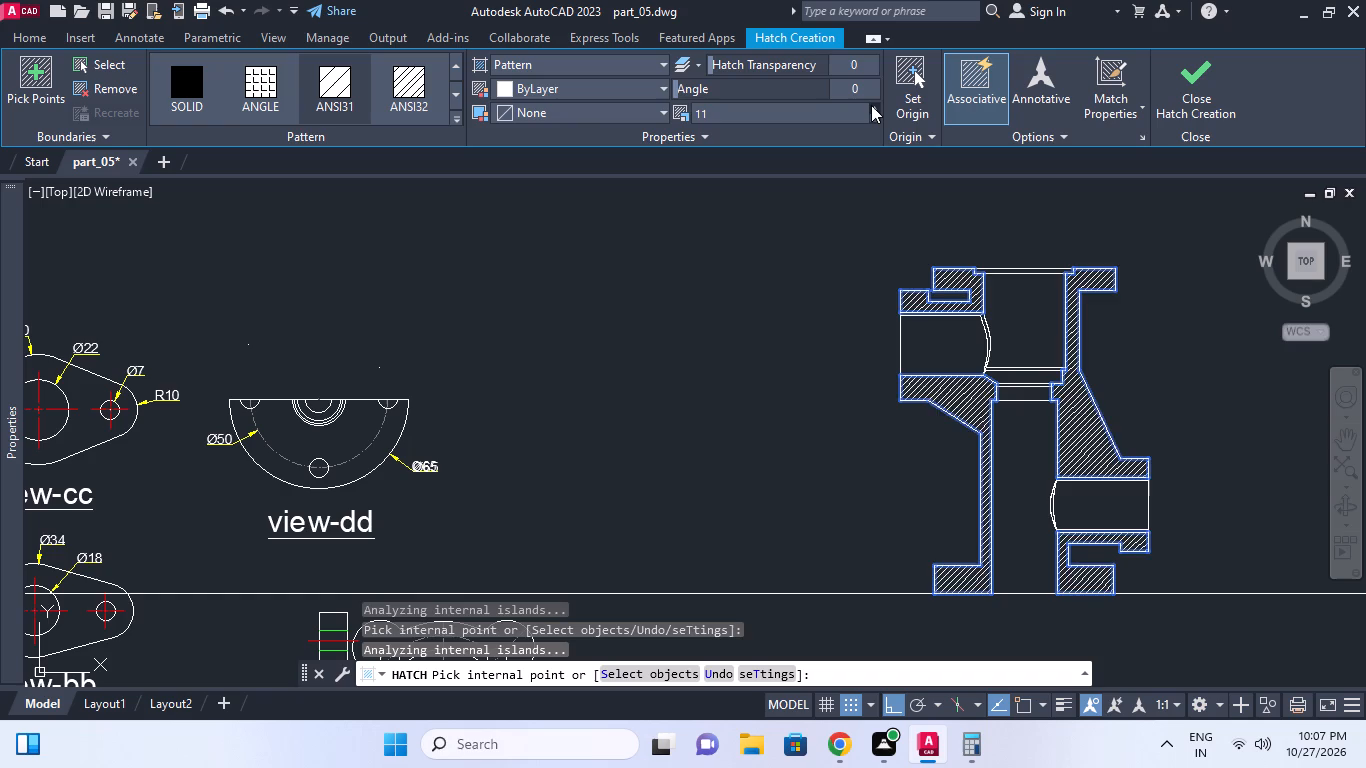
{"action": "triple_click", "coordinate": [871, 105]}
{"action": "triple_click", "coordinate": [871, 105]}
{"action": "triple_click", "coordinate": [871, 105]}
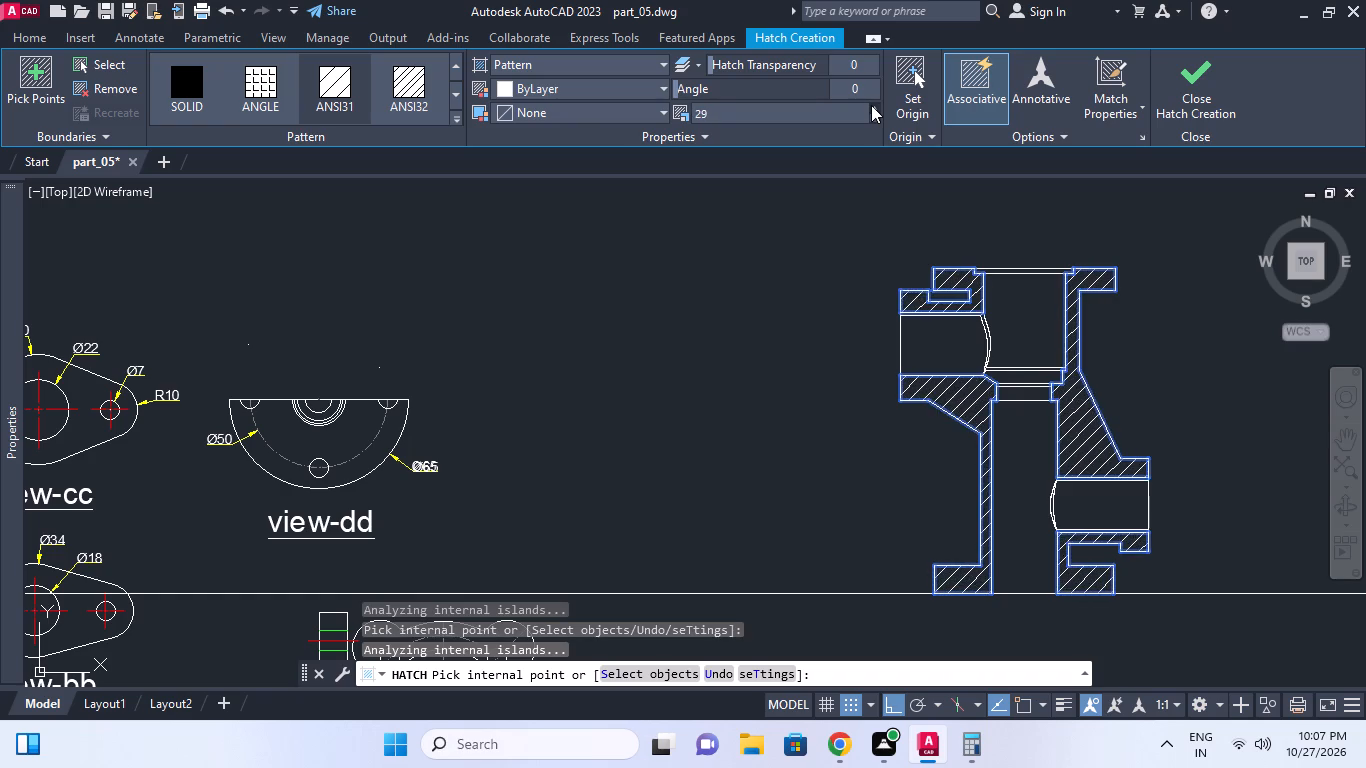
{"action": "triple_click", "coordinate": [871, 105]}
{"action": "triple_click", "coordinate": [871, 105]}
{"action": "triple_click", "coordinate": [872, 103]}
{"action": "triple_click", "coordinate": [872, 103]}
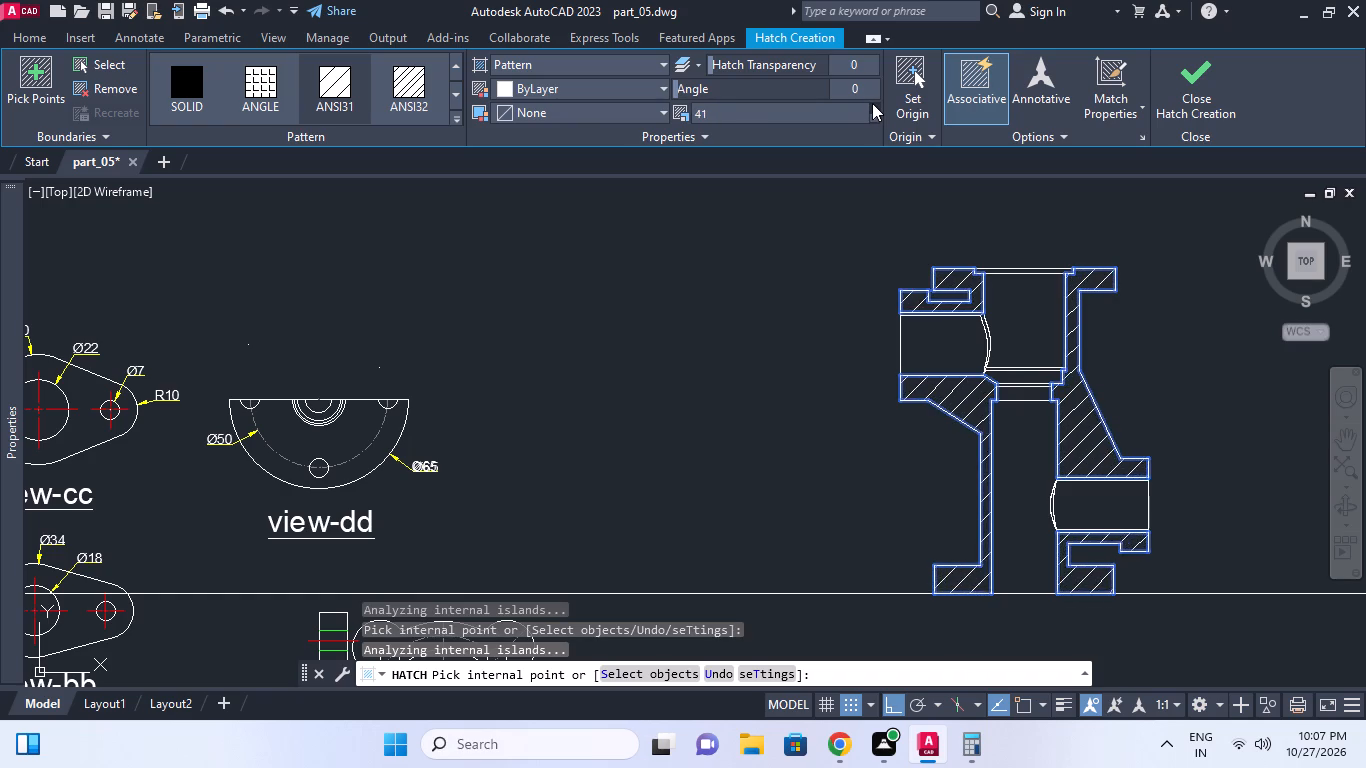
{"action": "triple_click", "coordinate": [872, 103]}
{"action": "left_click", "coordinate": [872, 103]}
{"action": "double_click", "coordinate": [872, 103]}
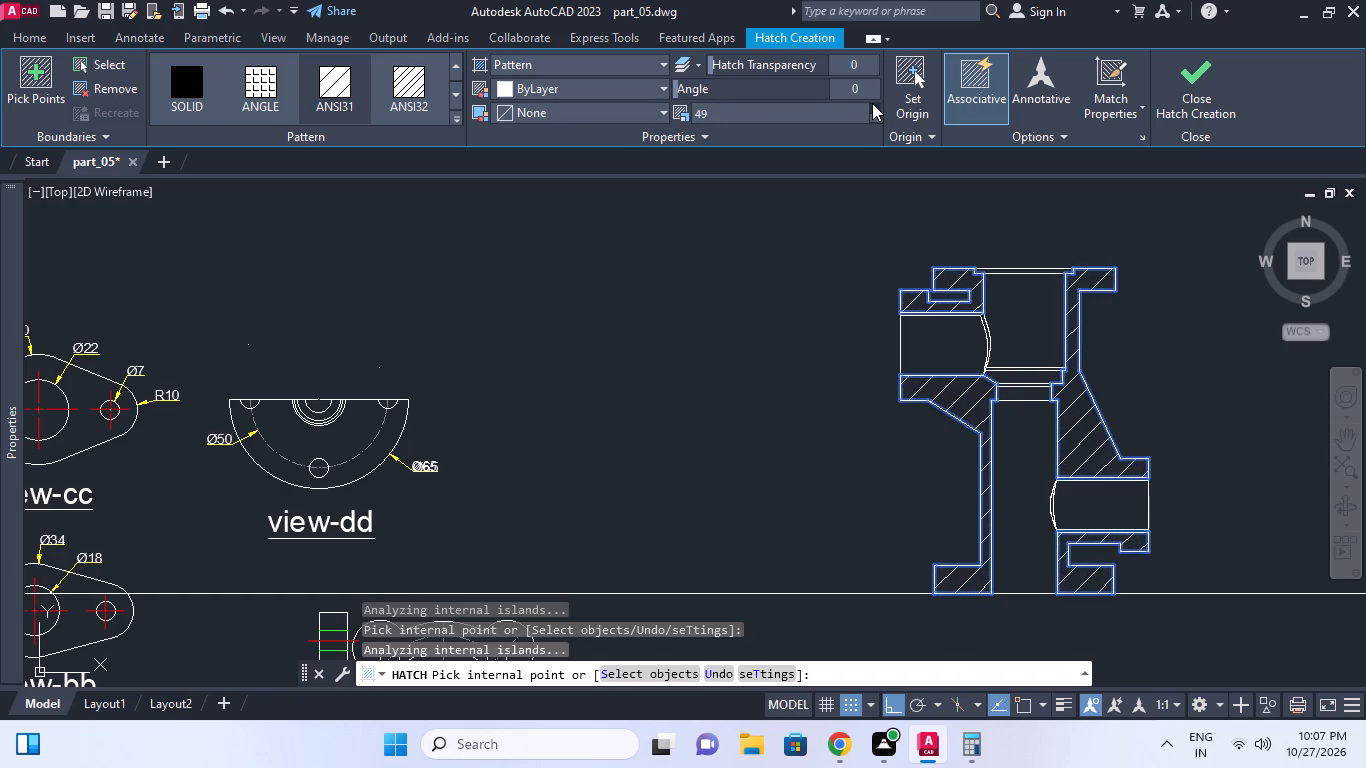
{"action": "triple_click", "coordinate": [875, 122]}
{"action": "triple_click", "coordinate": [875, 122]}
{"action": "triple_click", "coordinate": [875, 122]}
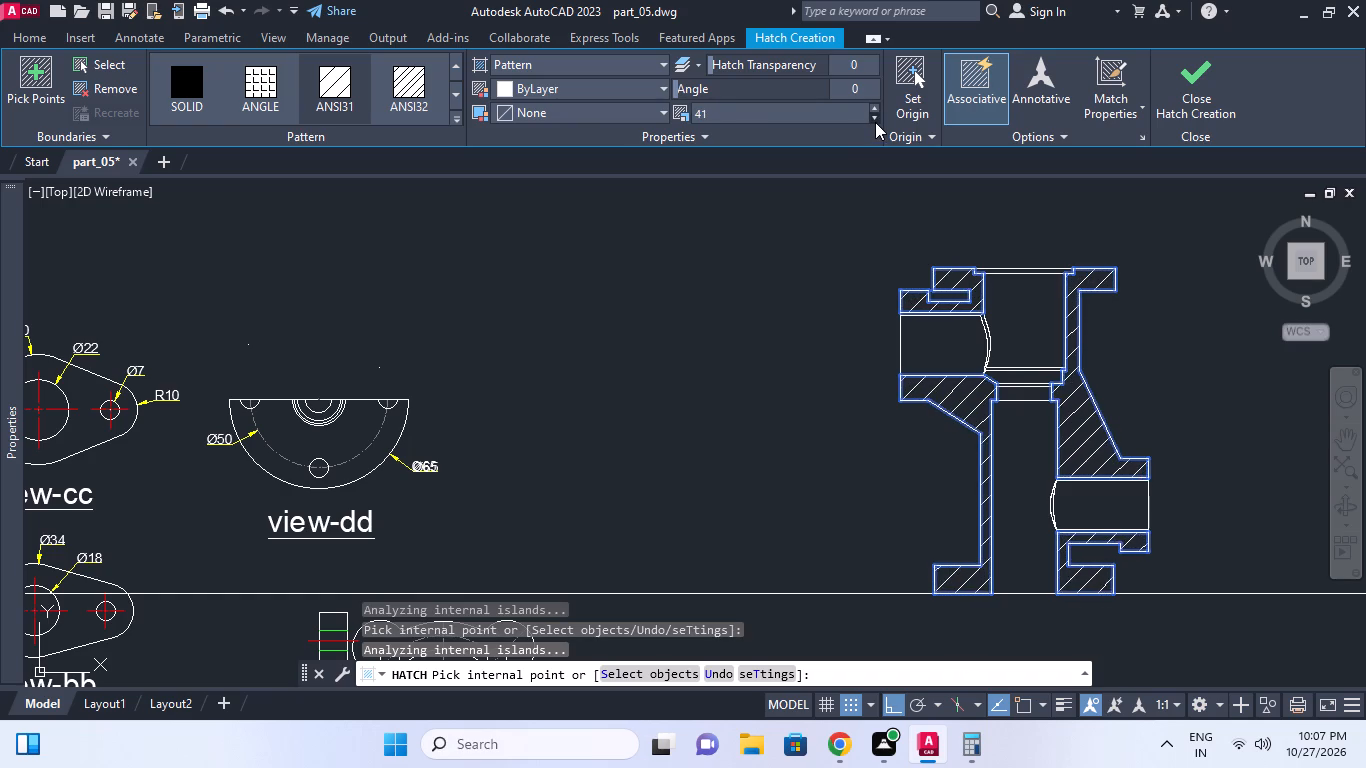
{"action": "triple_click", "coordinate": [875, 122]}
{"action": "double_click", "coordinate": [875, 122]}
{"action": "left_click", "coordinate": [875, 122]}
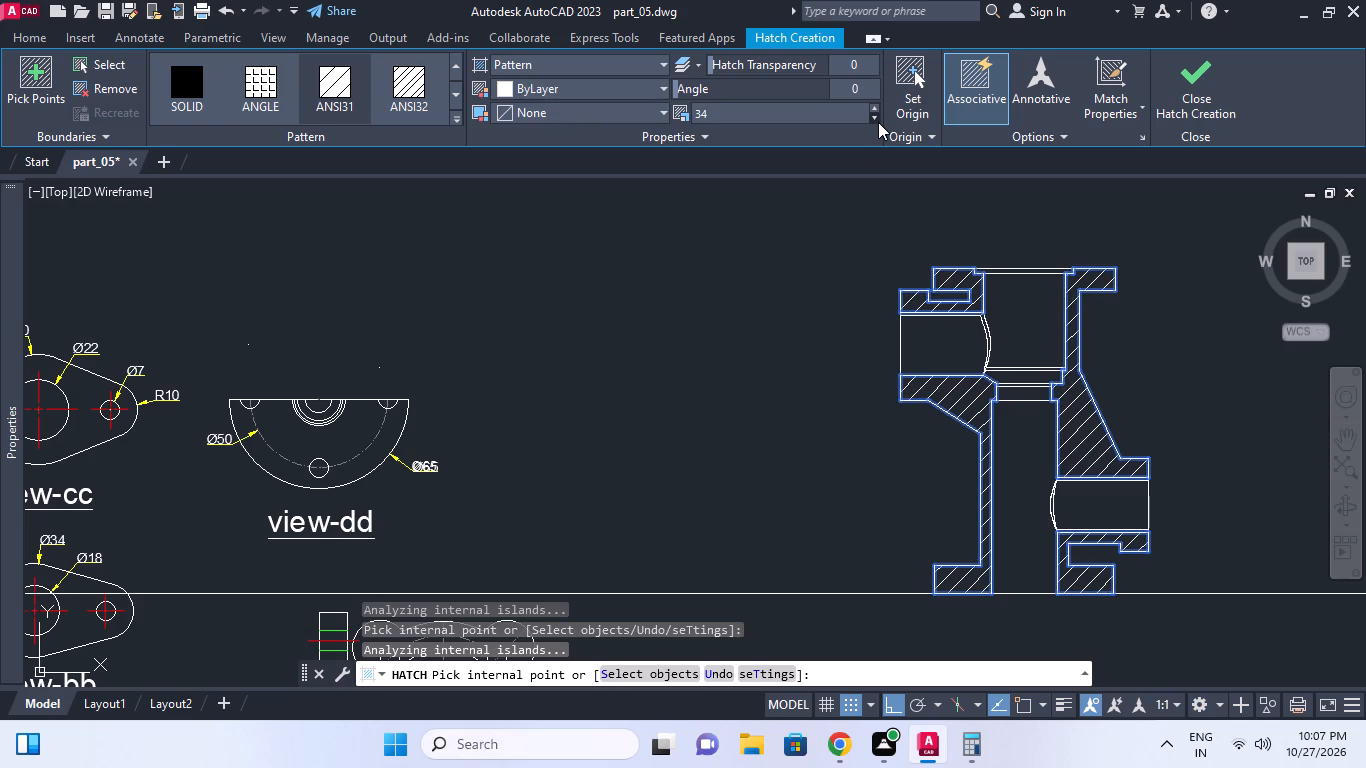
{"action": "left_click", "coordinate": [878, 122]}
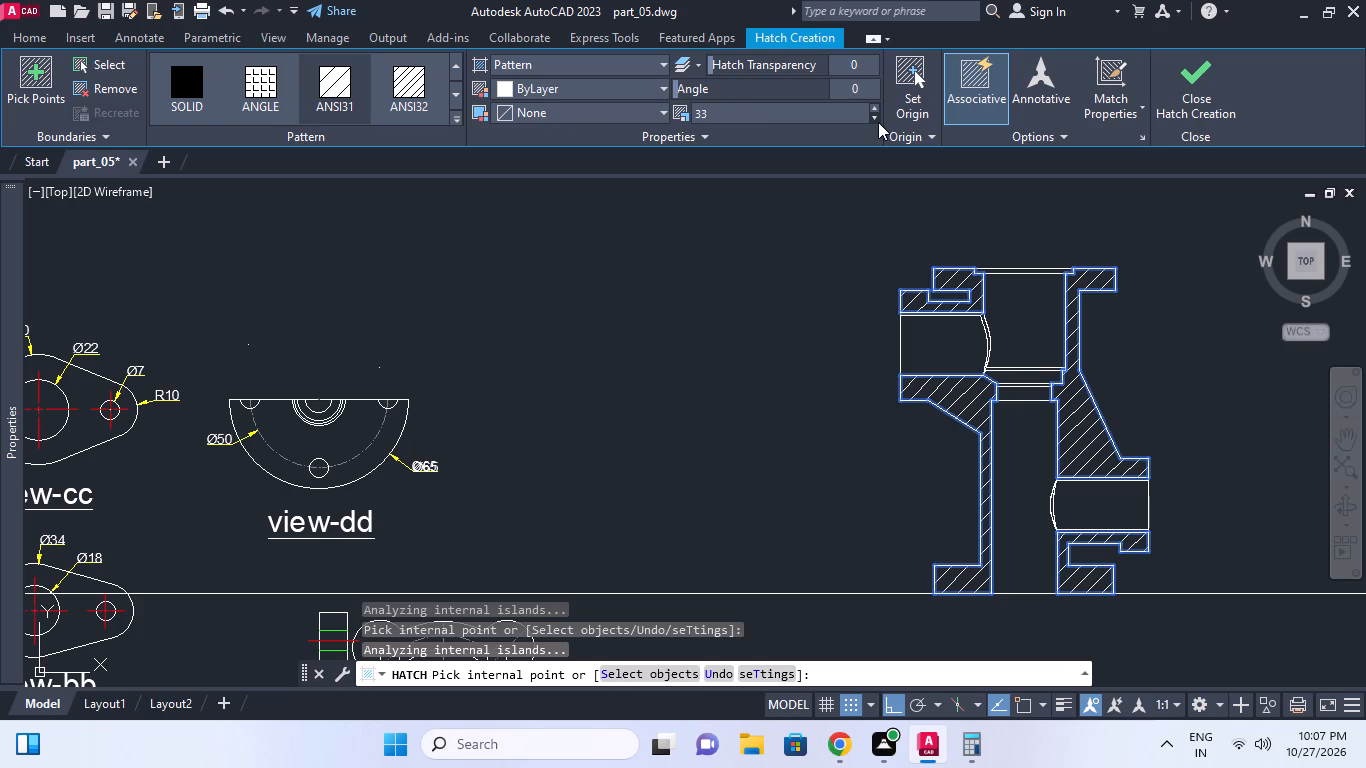
{"action": "key", "text": "Escape"}
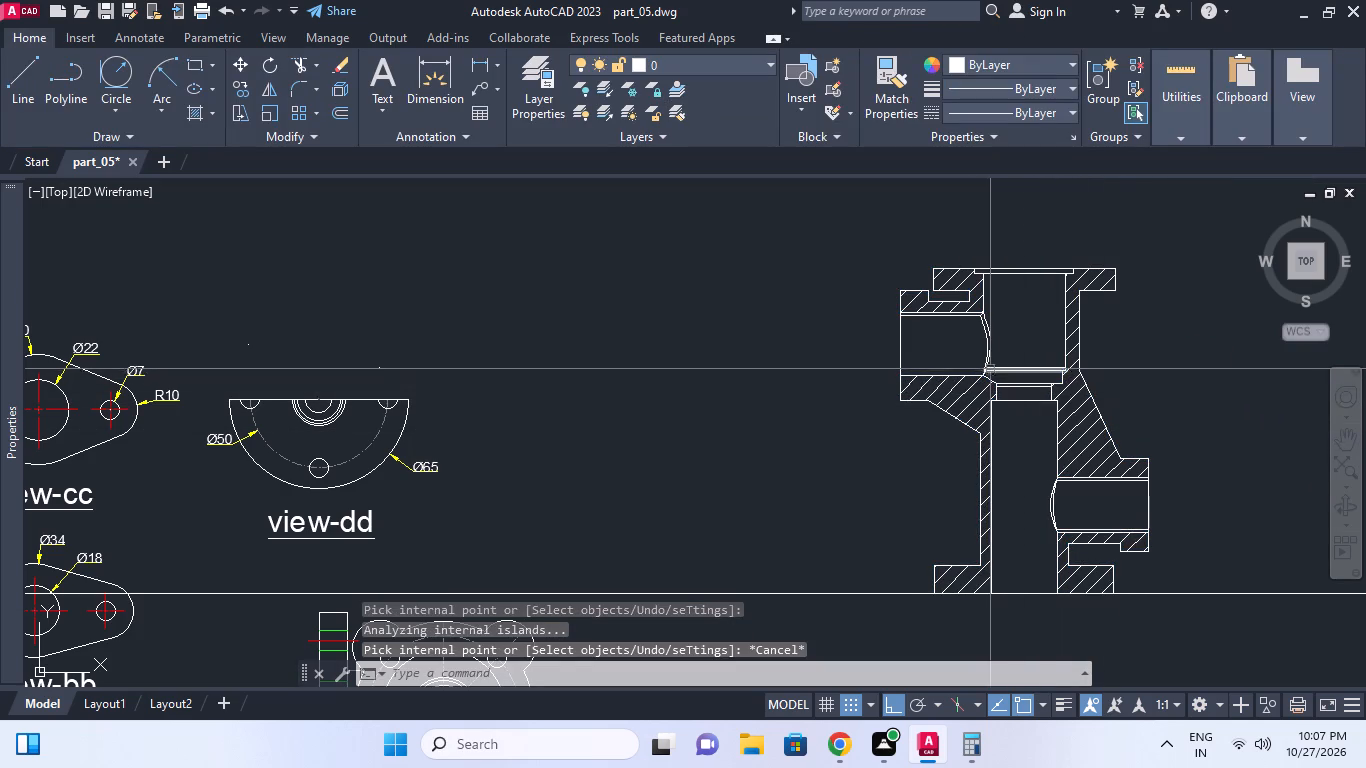
Erase the outer of the two top bore lines in the upper branch.
{"action": "middle_click_drag", "start_coordinate": [1013, 363], "coordinate": [883, 343]}
{"action": "scroll", "coordinate": [821, 310], "scroll_direction": "up", "scroll_amount": 2}
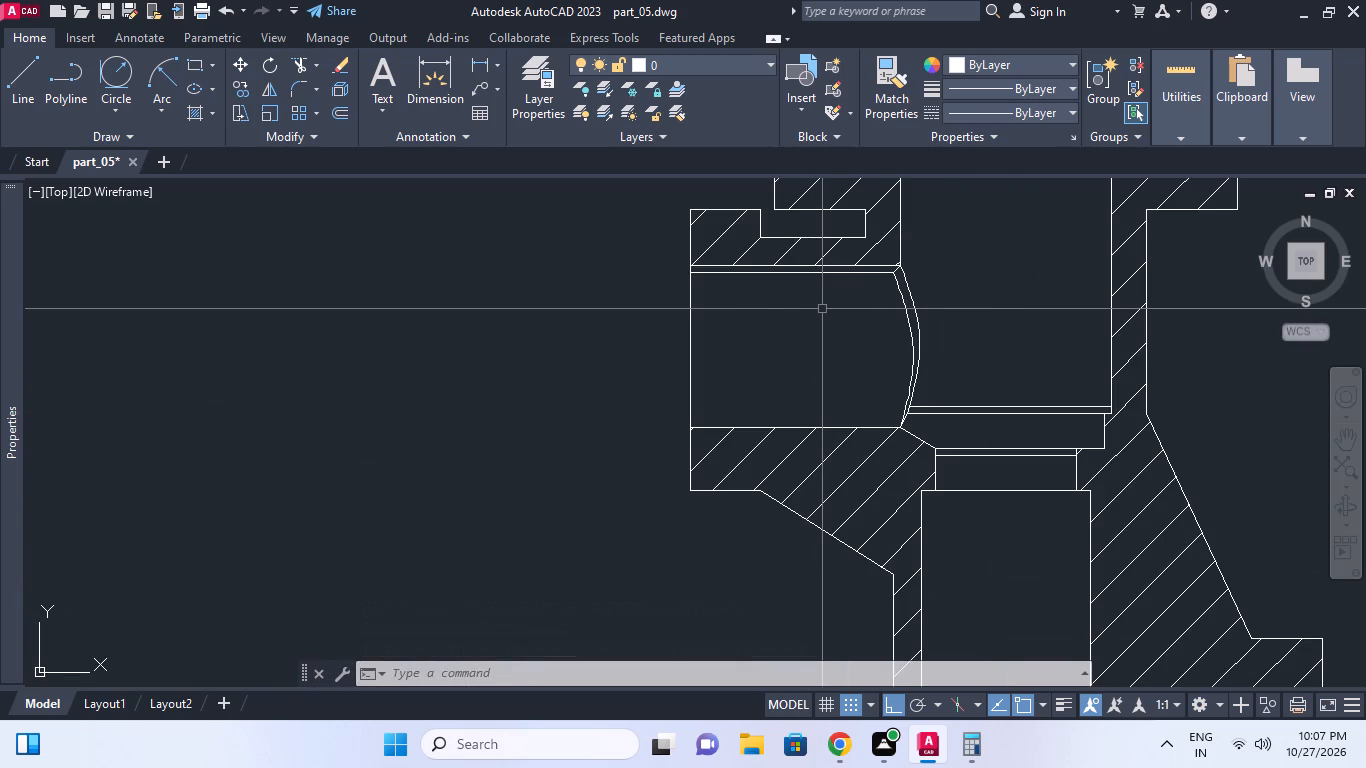
{"action": "left_click", "coordinate": [821, 268]}
{"action": "middle_click_drag", "start_coordinate": [815, 302], "coordinate": [814, 289]}
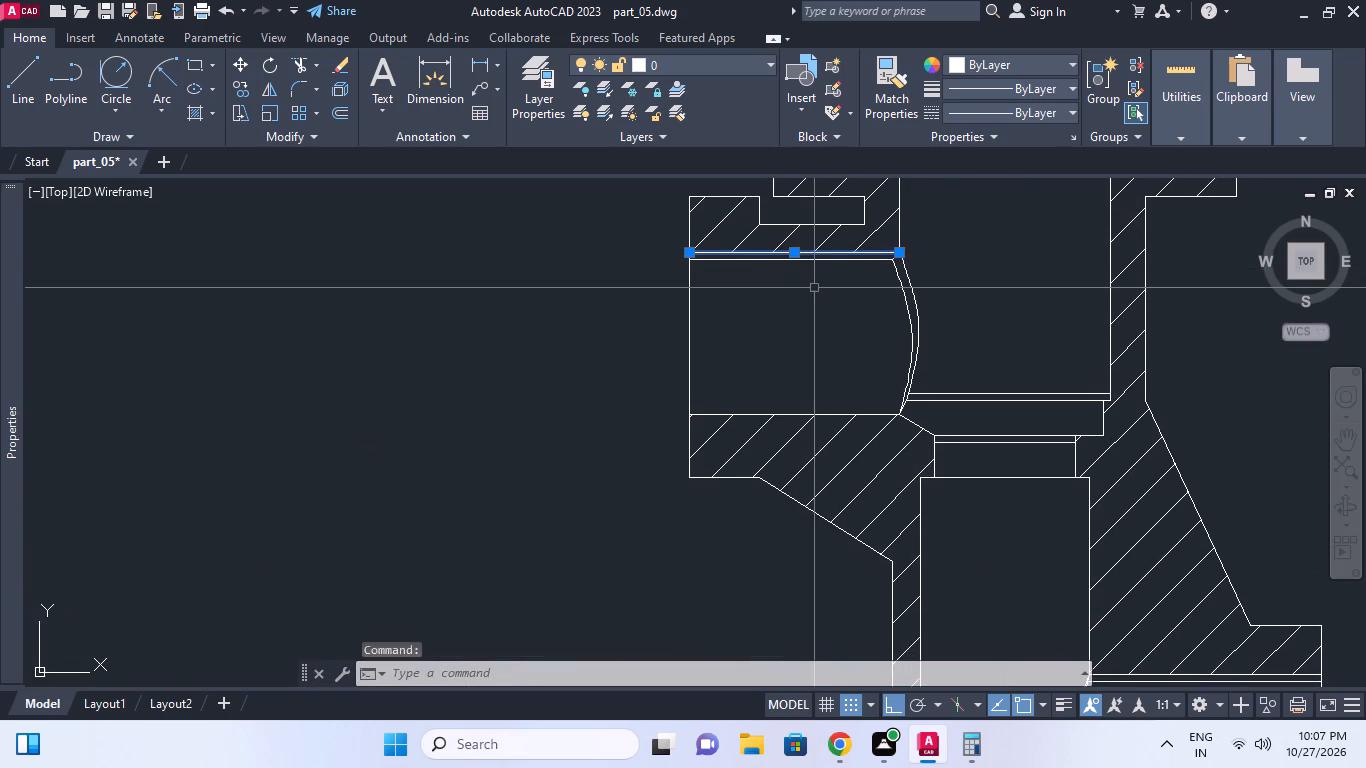
{"action": "type", "text": "e"}
{"action": "key", "text": "space"}
{"action": "scroll", "coordinate": [906, 260], "scroll_direction": "up", "scroll_amount": 2}
{"action": "scroll", "coordinate": [905, 272], "scroll_direction": "down", "scroll_amount": 2}
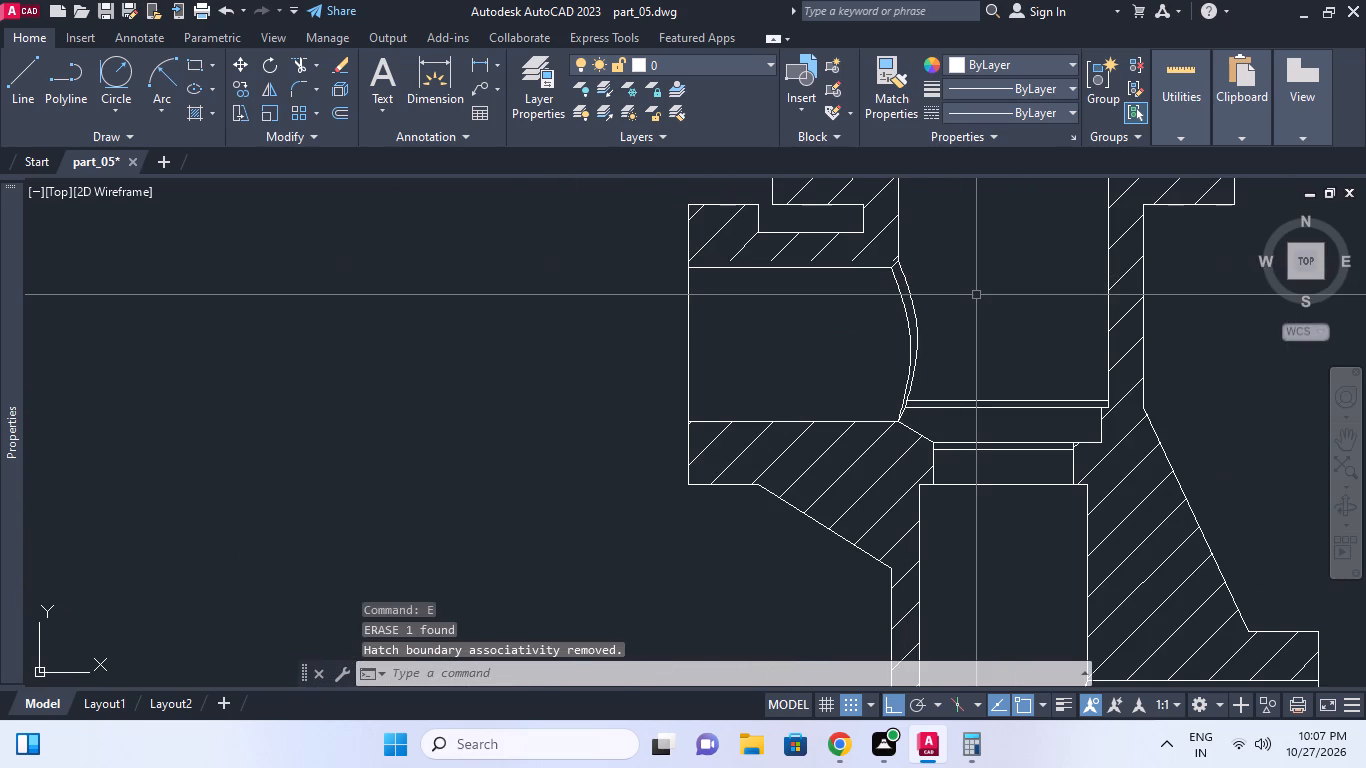
Stretch the hatch's lower edge above the upper branch bore down to the remaining top bore line.
{"action": "scroll", "coordinate": [976, 295], "scroll_direction": "down", "scroll_amount": 1}
{"action": "scroll", "coordinate": [874, 311], "scroll_direction": "up", "scroll_amount": 2}
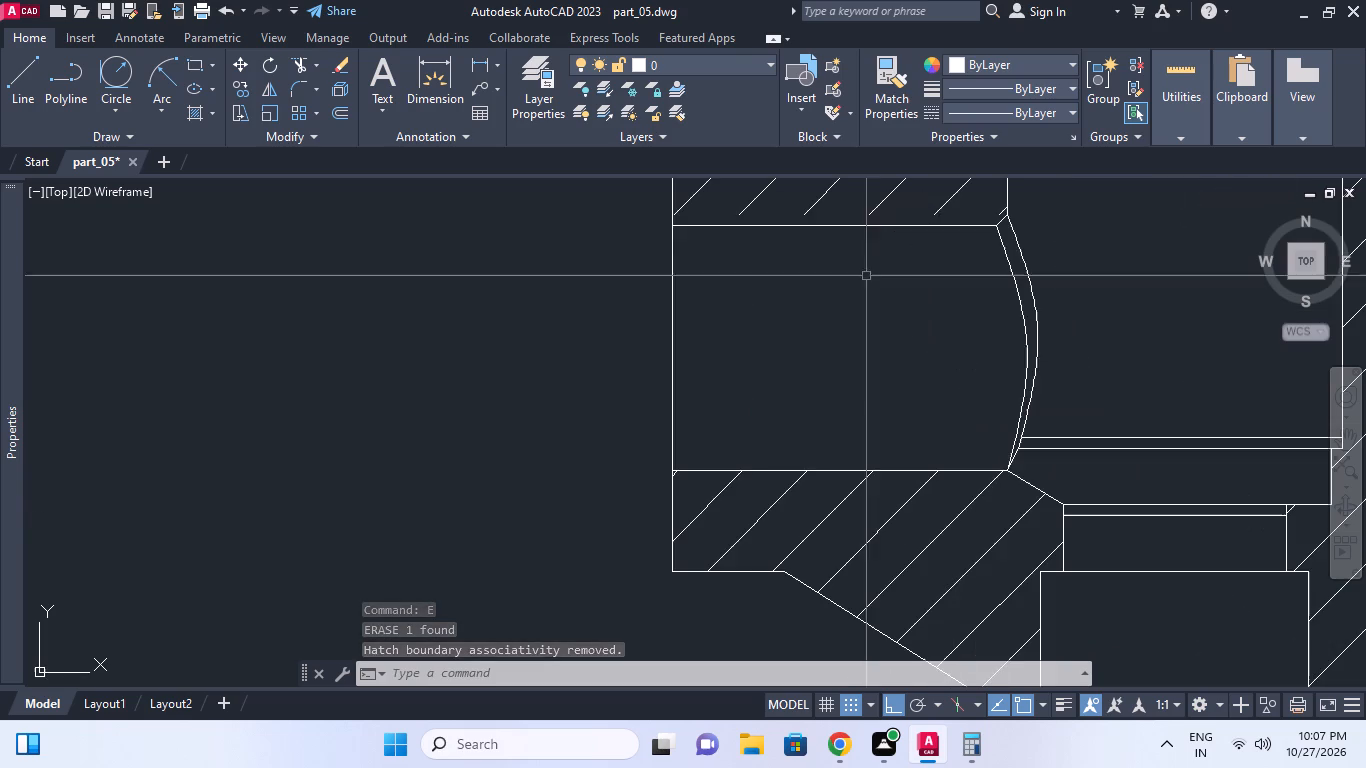
{"action": "left_click", "coordinate": [854, 211]}
{"action": "left_click", "coordinate": [800, 200]}
{"action": "left_click", "coordinate": [840, 214]}
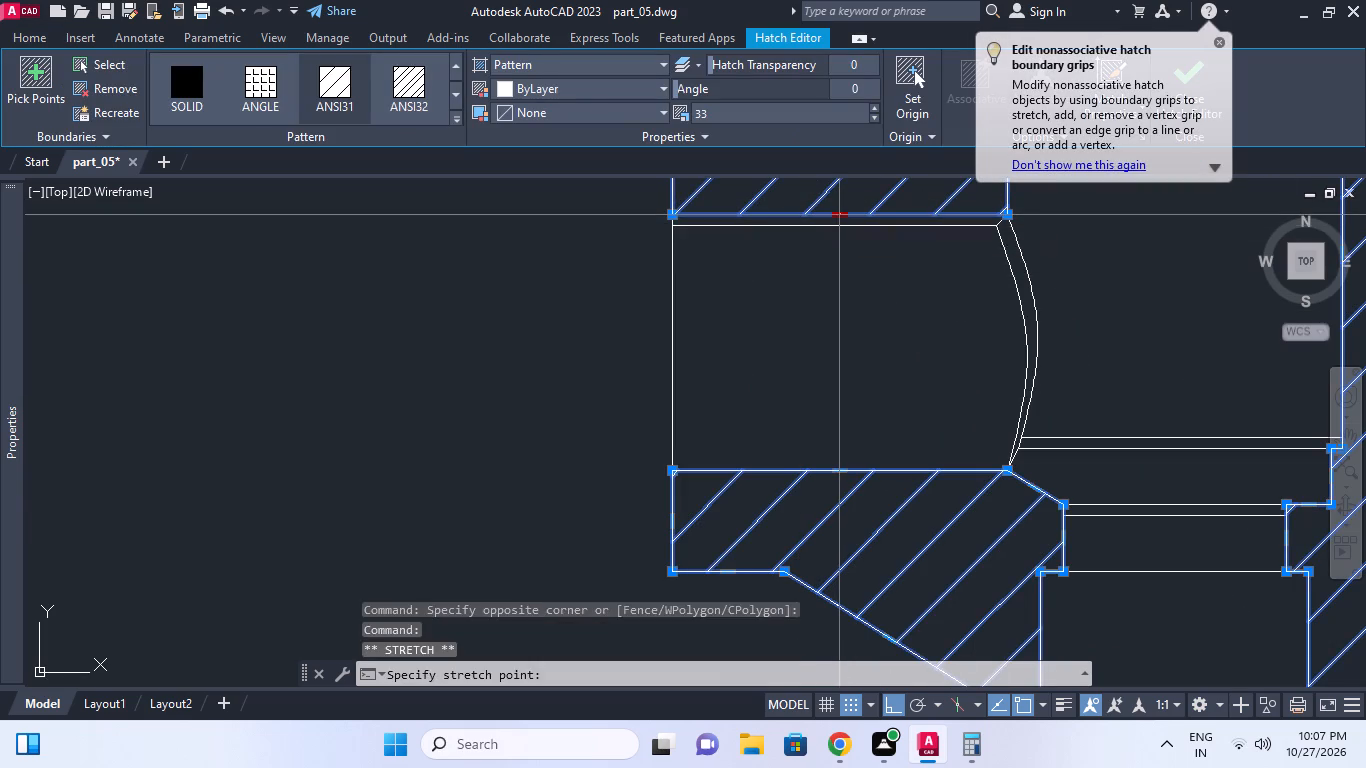
{"action": "left_click", "coordinate": [839, 227]}
{"action": "scroll", "coordinate": [893, 265], "scroll_direction": "down", "scroll_amount": 2}
{"action": "middle_click", "coordinate": [892, 266]}
{"action": "key", "text": "Escape"}
{"action": "scroll", "coordinate": [1082, 322], "scroll_direction": "down", "scroll_amount": 1}
{"action": "middle_click_drag", "start_coordinate": [1082, 331], "coordinate": [1081, 352]}
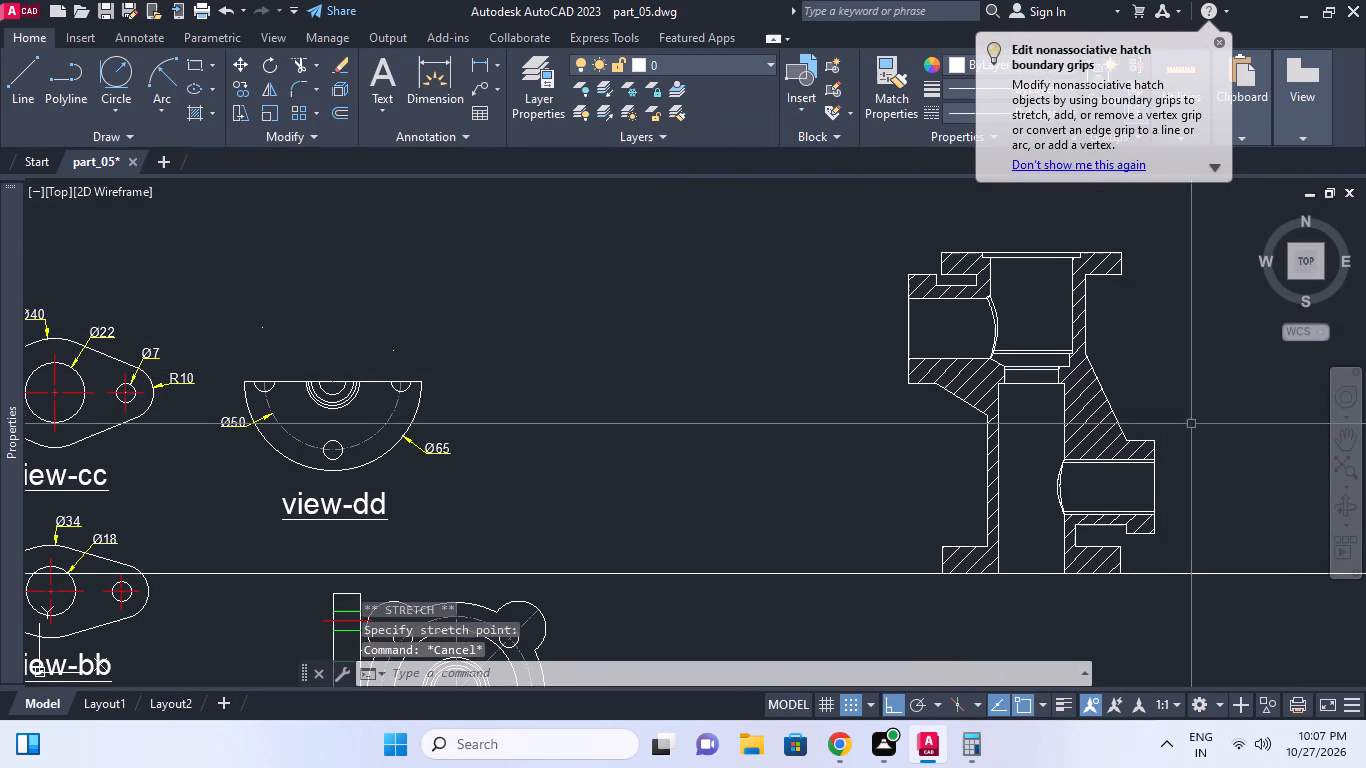
Offset the shoulder line at the top of the lower bore downward into the bore by 1.
{"action": "middle_click_drag", "start_coordinate": [1087, 411], "coordinate": [973, 372]}
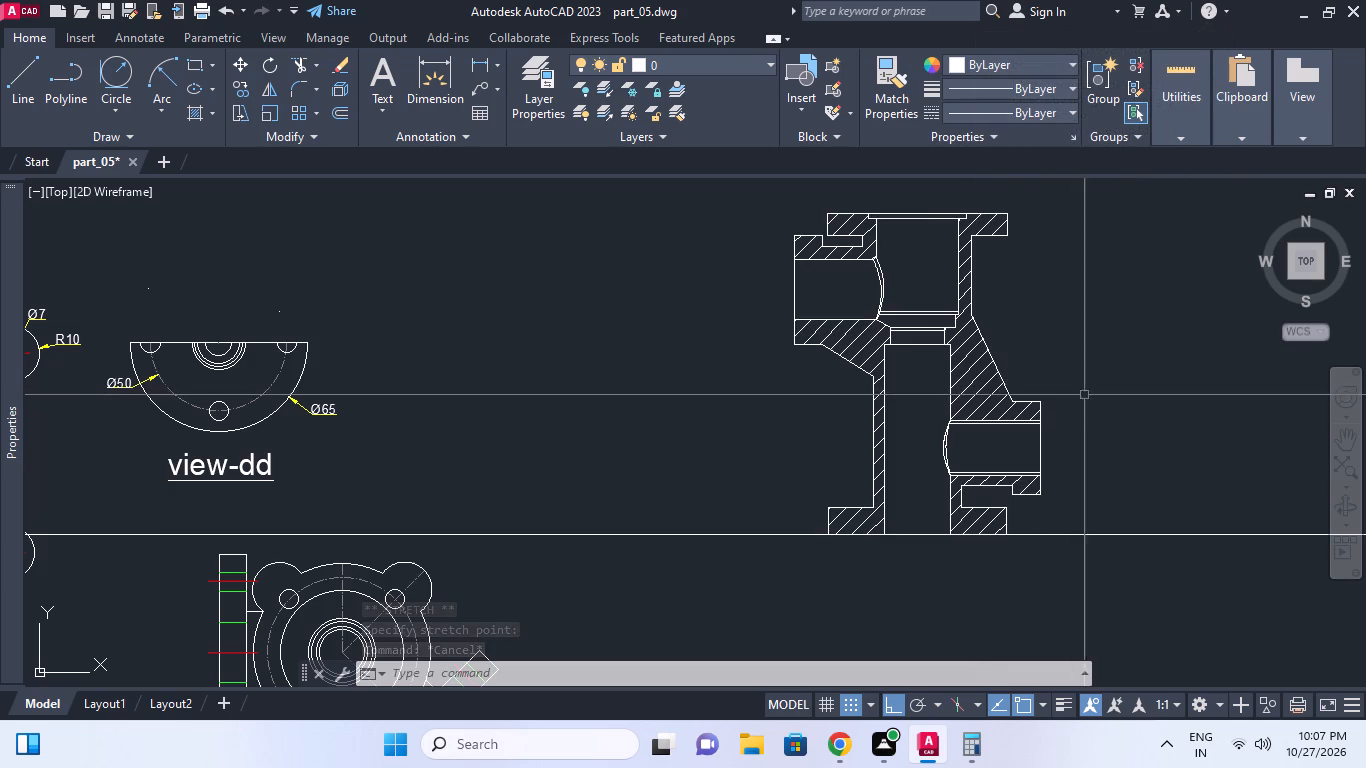
{"action": "scroll", "coordinate": [989, 196], "scroll_direction": "up", "scroll_amount": 3}
{"action": "scroll", "coordinate": [917, 260], "scroll_direction": "up", "scroll_amount": 1}
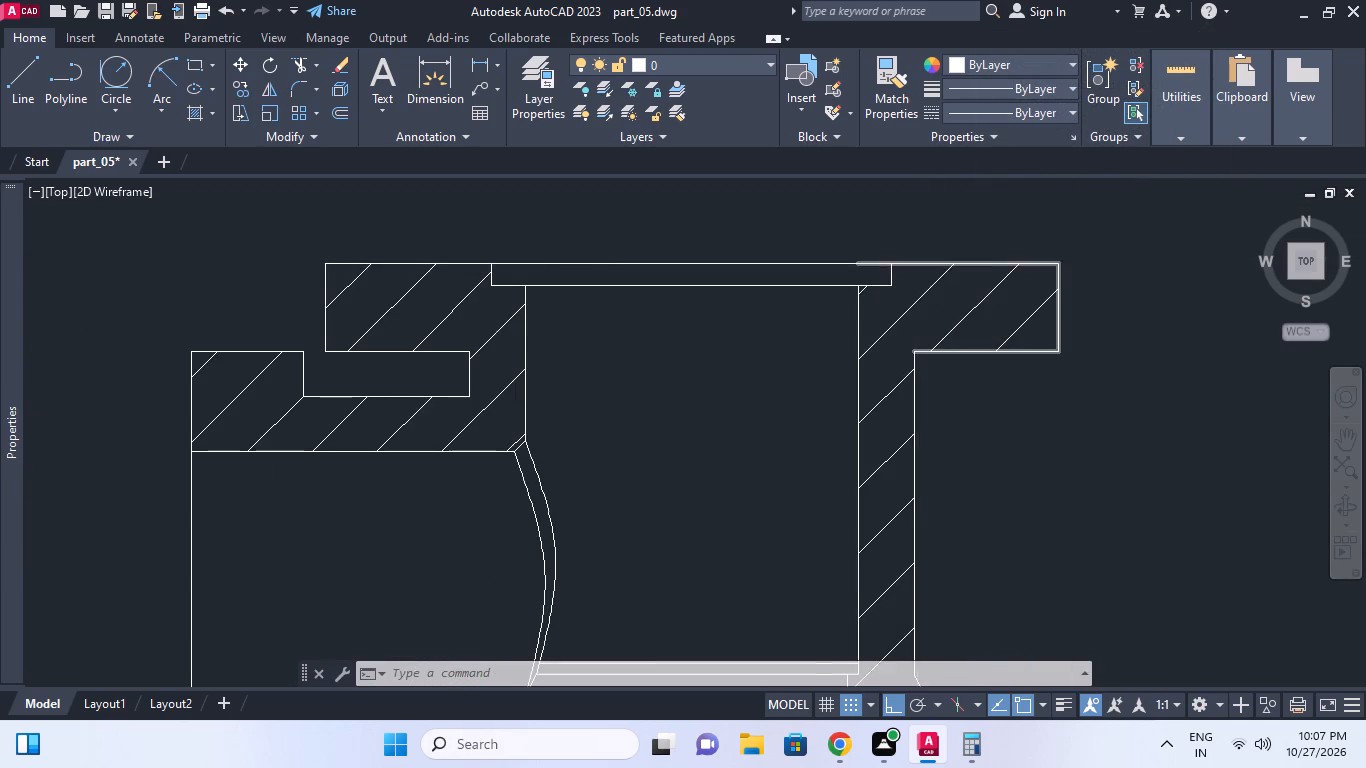
{"action": "scroll", "coordinate": [917, 260], "scroll_direction": "down", "scroll_amount": 2}
{"action": "middle_click_drag", "start_coordinate": [1033, 368], "coordinate": [1010, 305]}
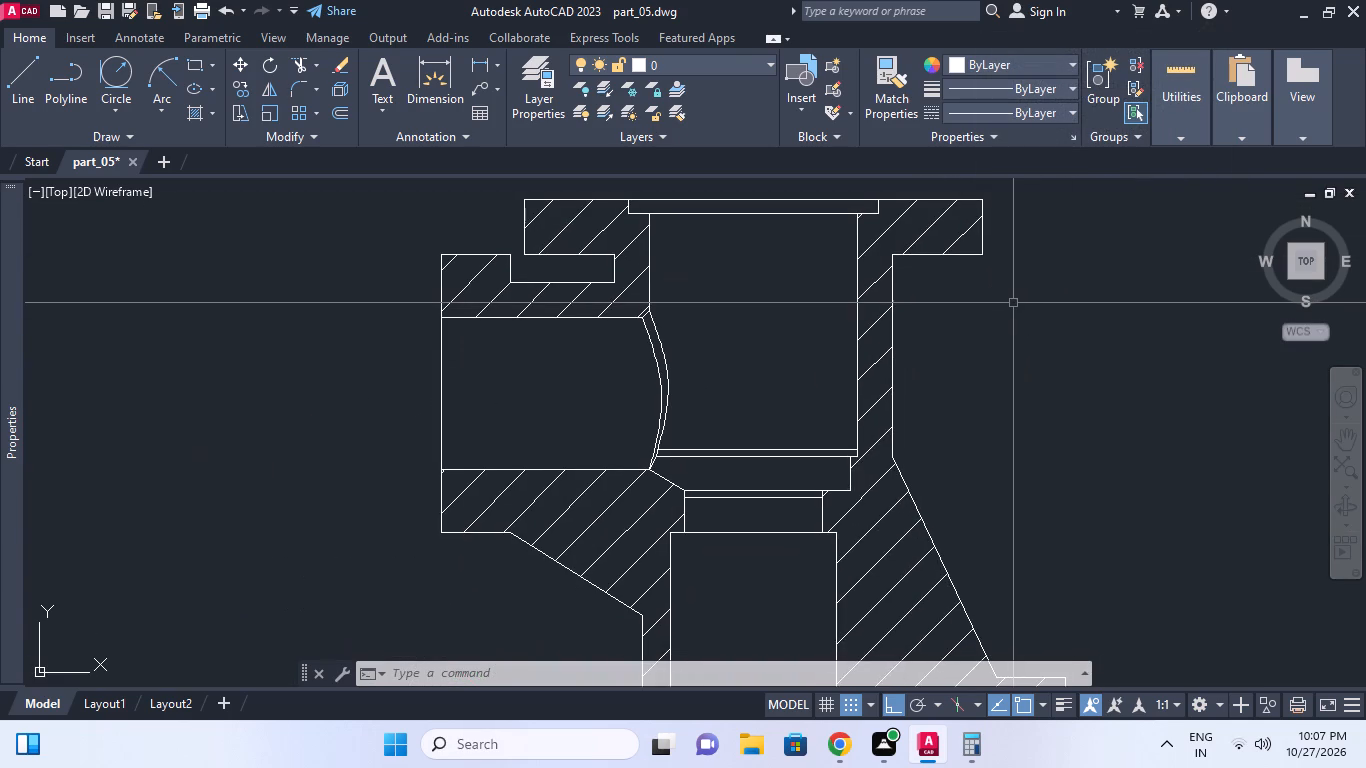
{"action": "scroll", "coordinate": [995, 387], "scroll_direction": "down", "scroll_amount": 2}
{"action": "middle_click_drag", "start_coordinate": [984, 382], "coordinate": [929, 300]}
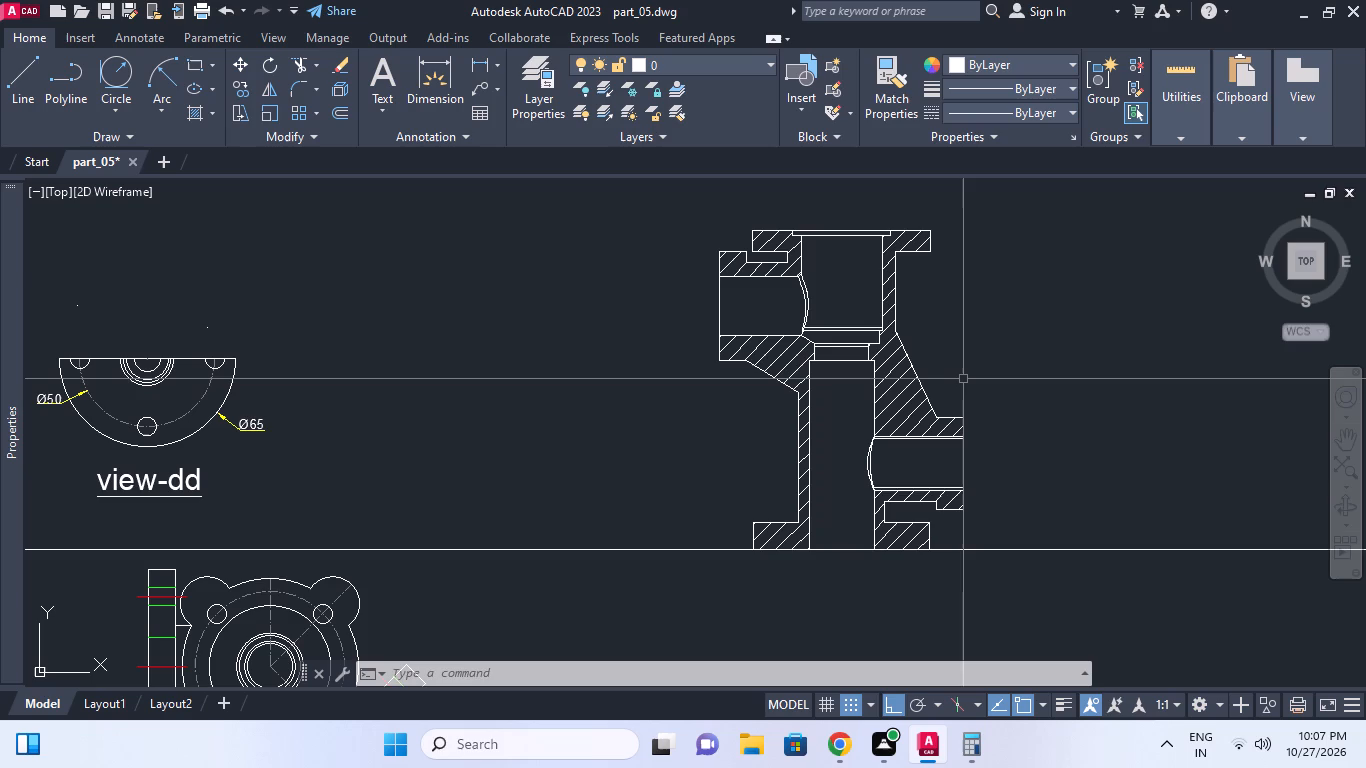
{"action": "type", "text": "o 1"}
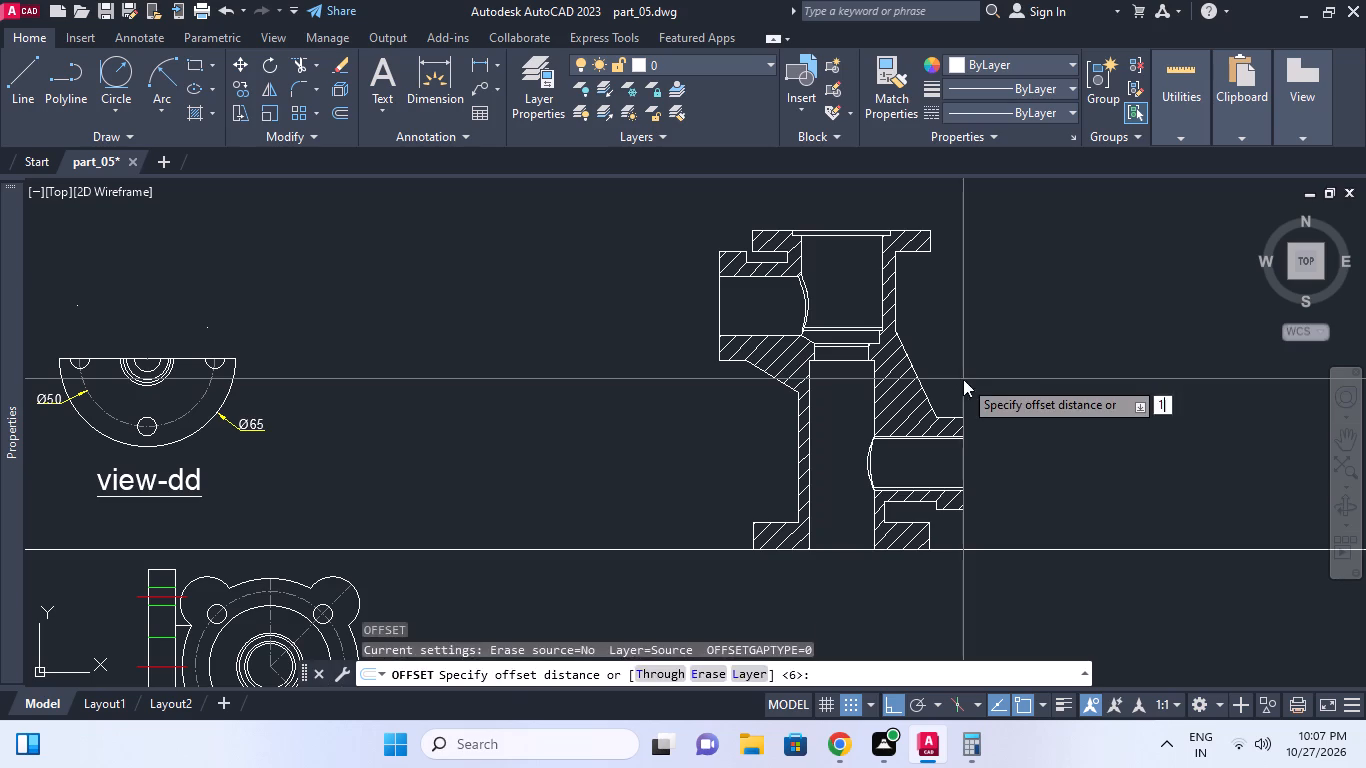
{"action": "key", "text": "space"}
{"action": "scroll", "coordinate": [894, 391], "scroll_direction": "up", "scroll_amount": 4}
{"action": "left_click", "coordinate": [667, 189]}
{"action": "left_click", "coordinate": [667, 187]}
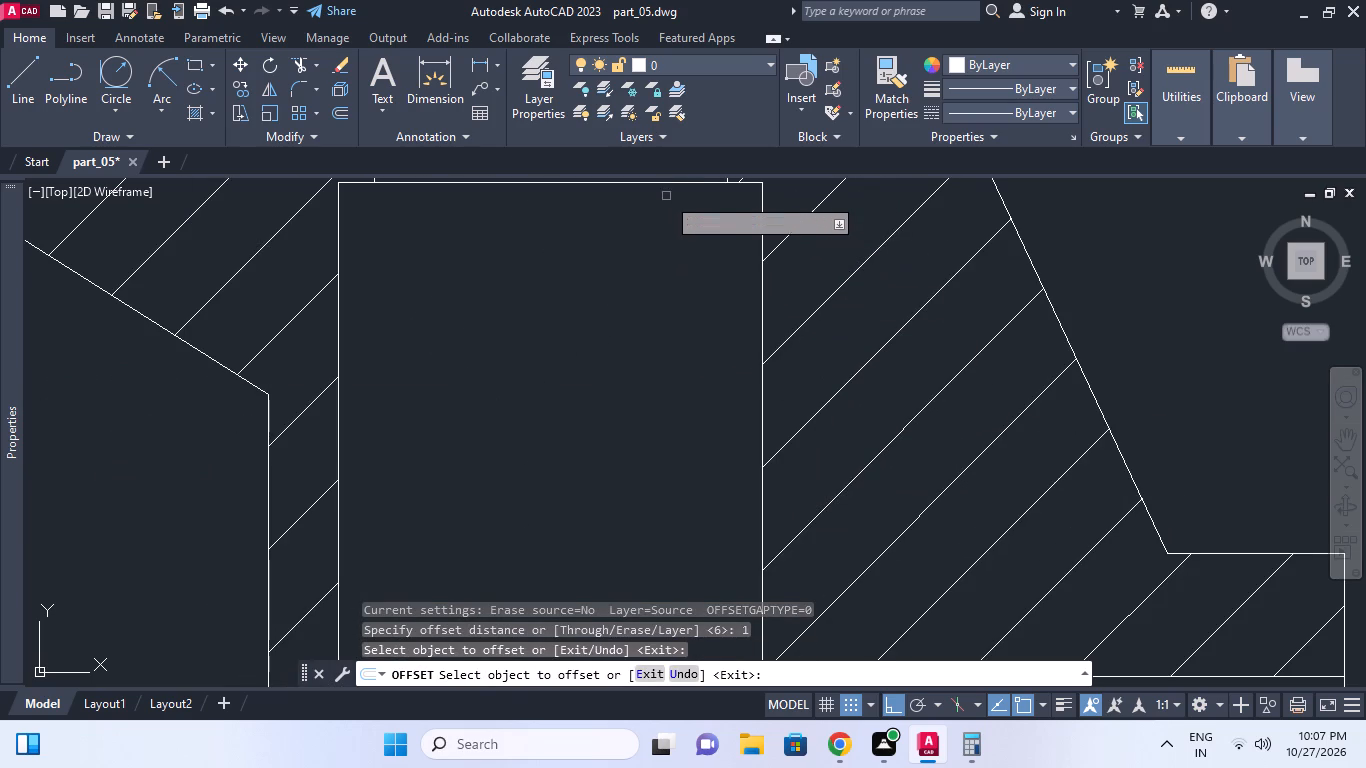
{"action": "middle_click_drag", "start_coordinate": [671, 225], "coordinate": [679, 248]}
{"action": "left_click", "coordinate": [679, 209]}
{"action": "left_click", "coordinate": [670, 239]}
{"action": "scroll", "coordinate": [705, 284], "scroll_direction": "down", "scroll_amount": 3}
{"action": "middle_click", "coordinate": [705, 284]}
{"action": "key", "text": "Escape"}
{"action": "middle_click_drag", "start_coordinate": [680, 331], "coordinate": [699, 394]}
{"action": "middle_click_drag", "start_coordinate": [791, 473], "coordinate": [786, 447]}
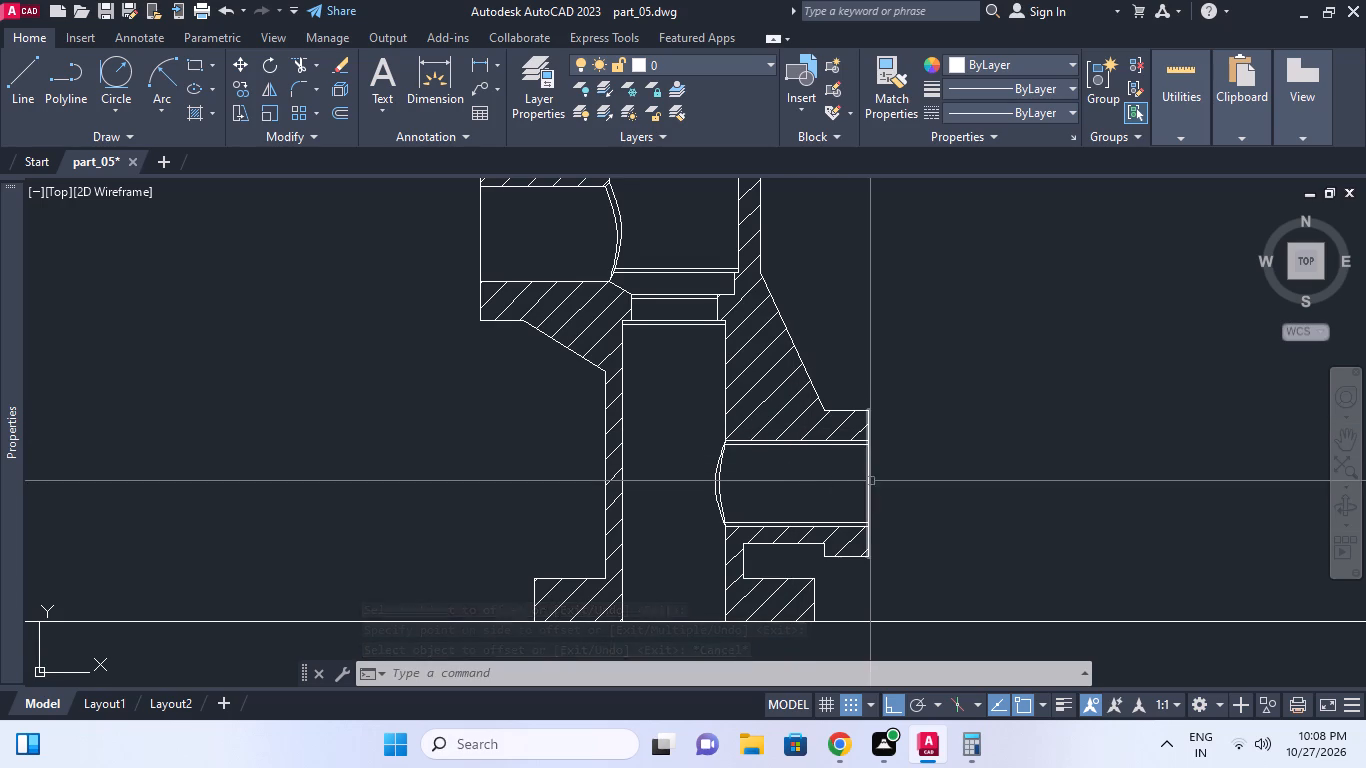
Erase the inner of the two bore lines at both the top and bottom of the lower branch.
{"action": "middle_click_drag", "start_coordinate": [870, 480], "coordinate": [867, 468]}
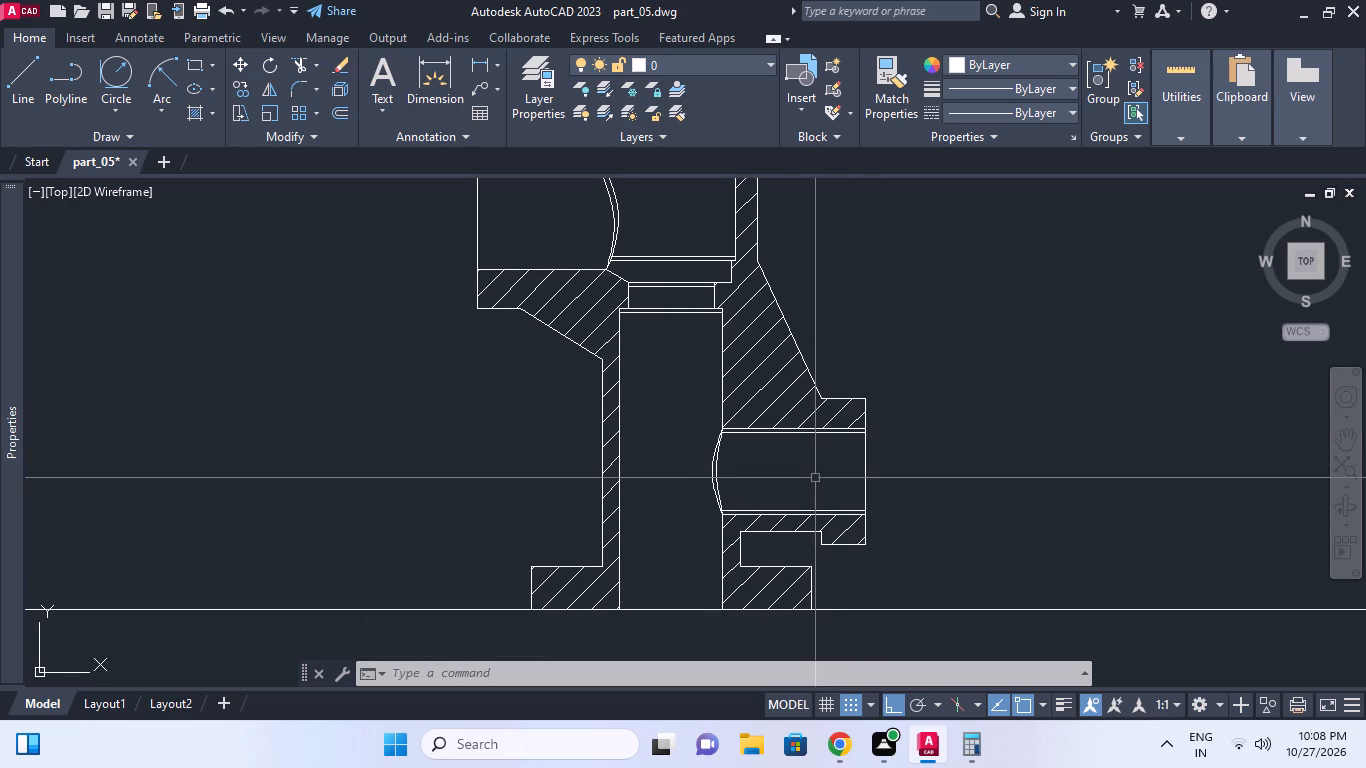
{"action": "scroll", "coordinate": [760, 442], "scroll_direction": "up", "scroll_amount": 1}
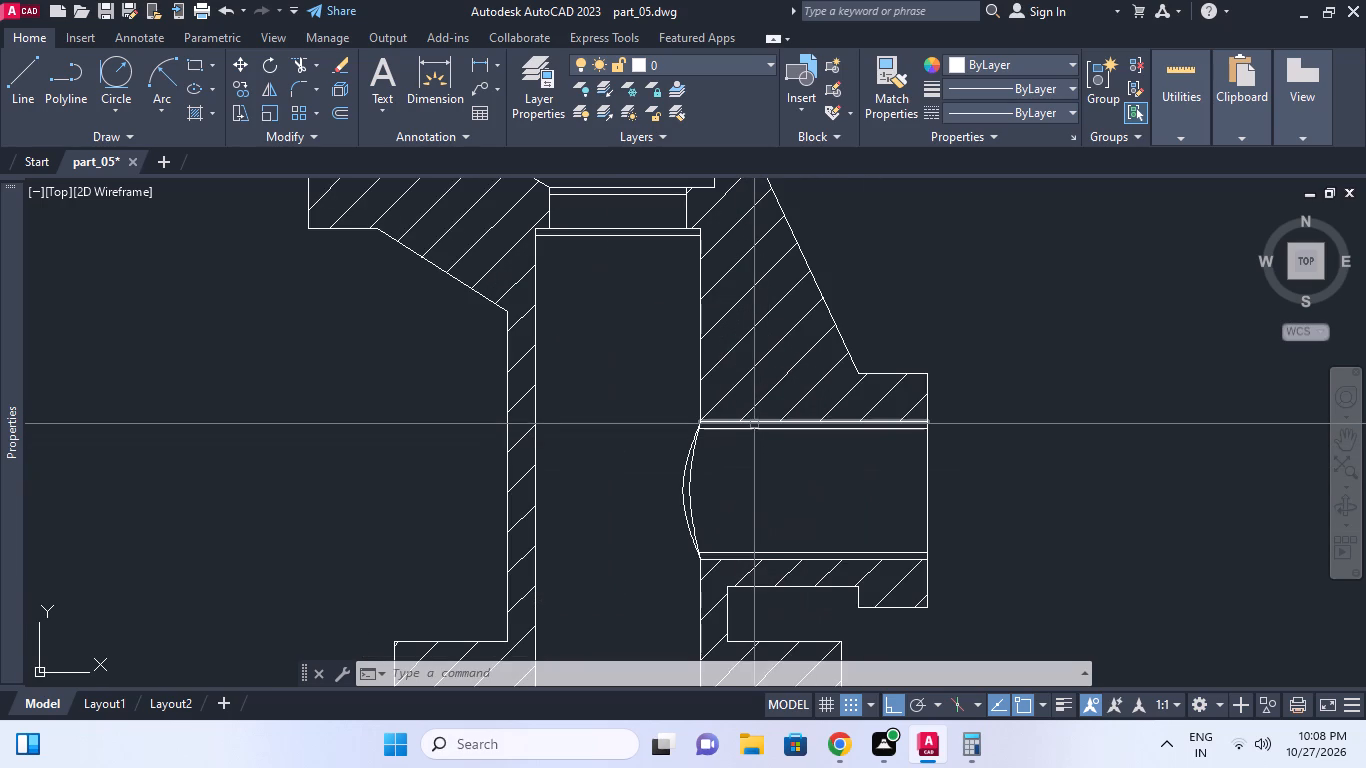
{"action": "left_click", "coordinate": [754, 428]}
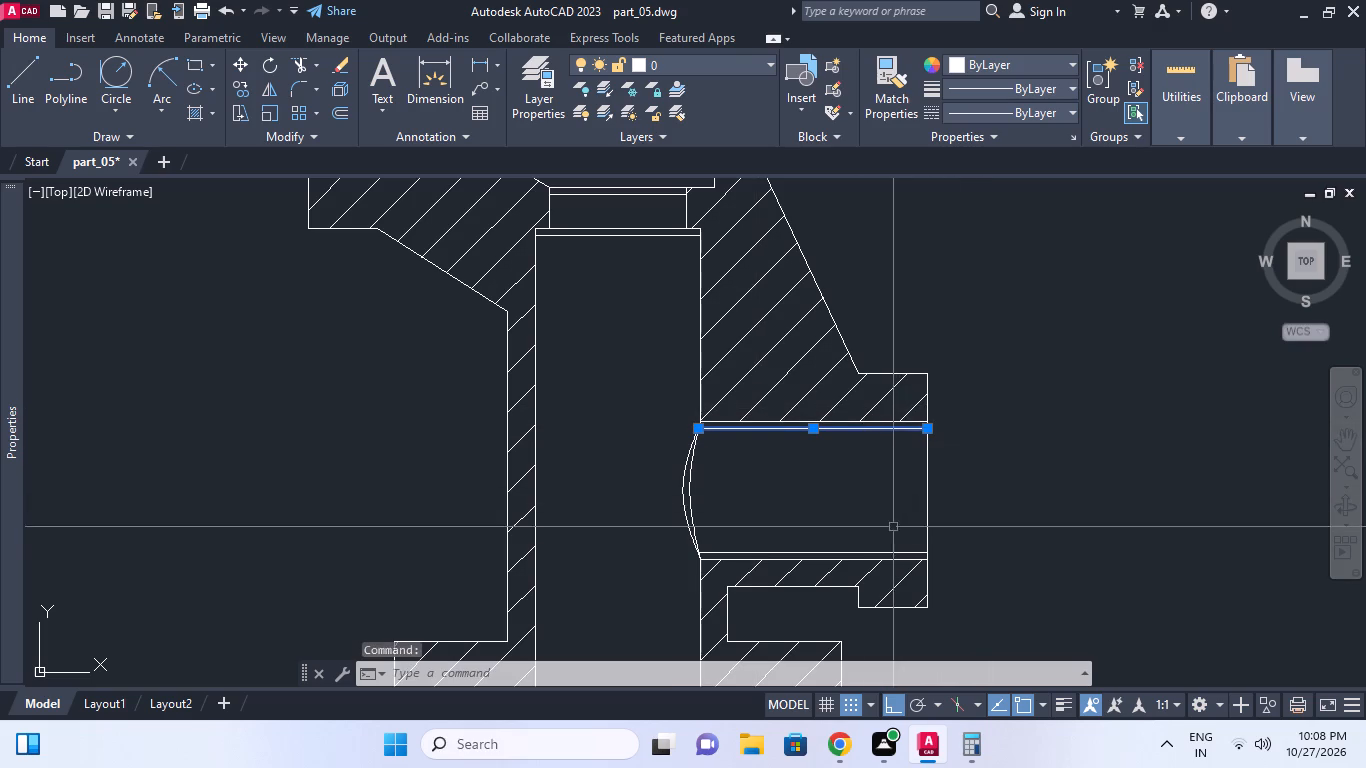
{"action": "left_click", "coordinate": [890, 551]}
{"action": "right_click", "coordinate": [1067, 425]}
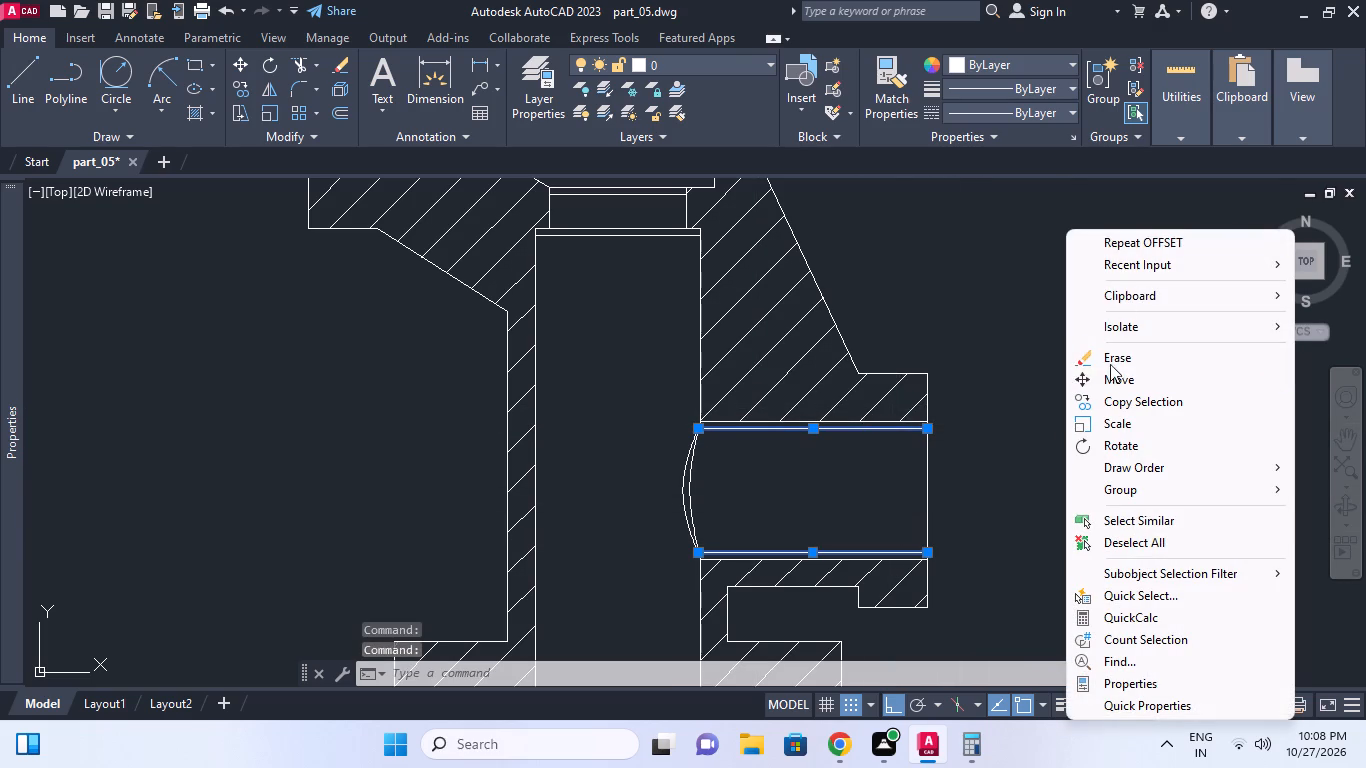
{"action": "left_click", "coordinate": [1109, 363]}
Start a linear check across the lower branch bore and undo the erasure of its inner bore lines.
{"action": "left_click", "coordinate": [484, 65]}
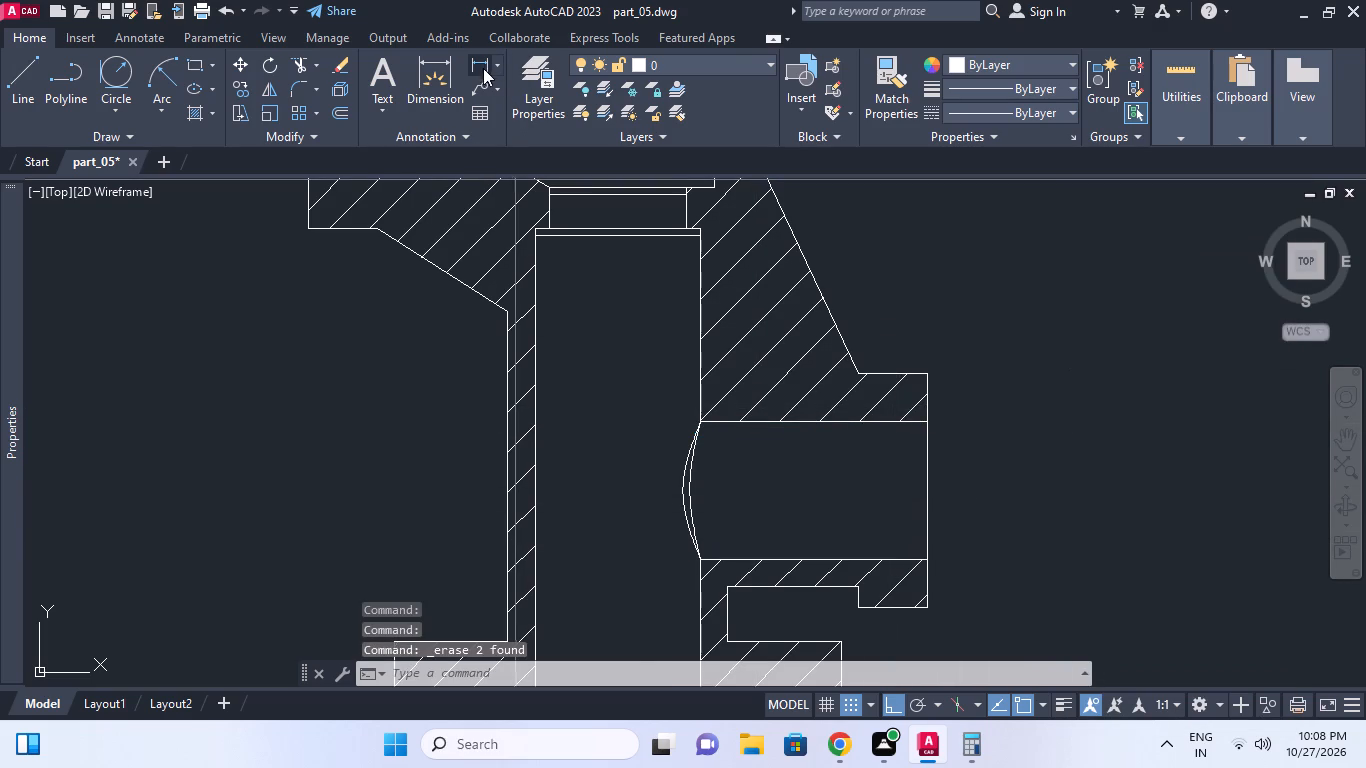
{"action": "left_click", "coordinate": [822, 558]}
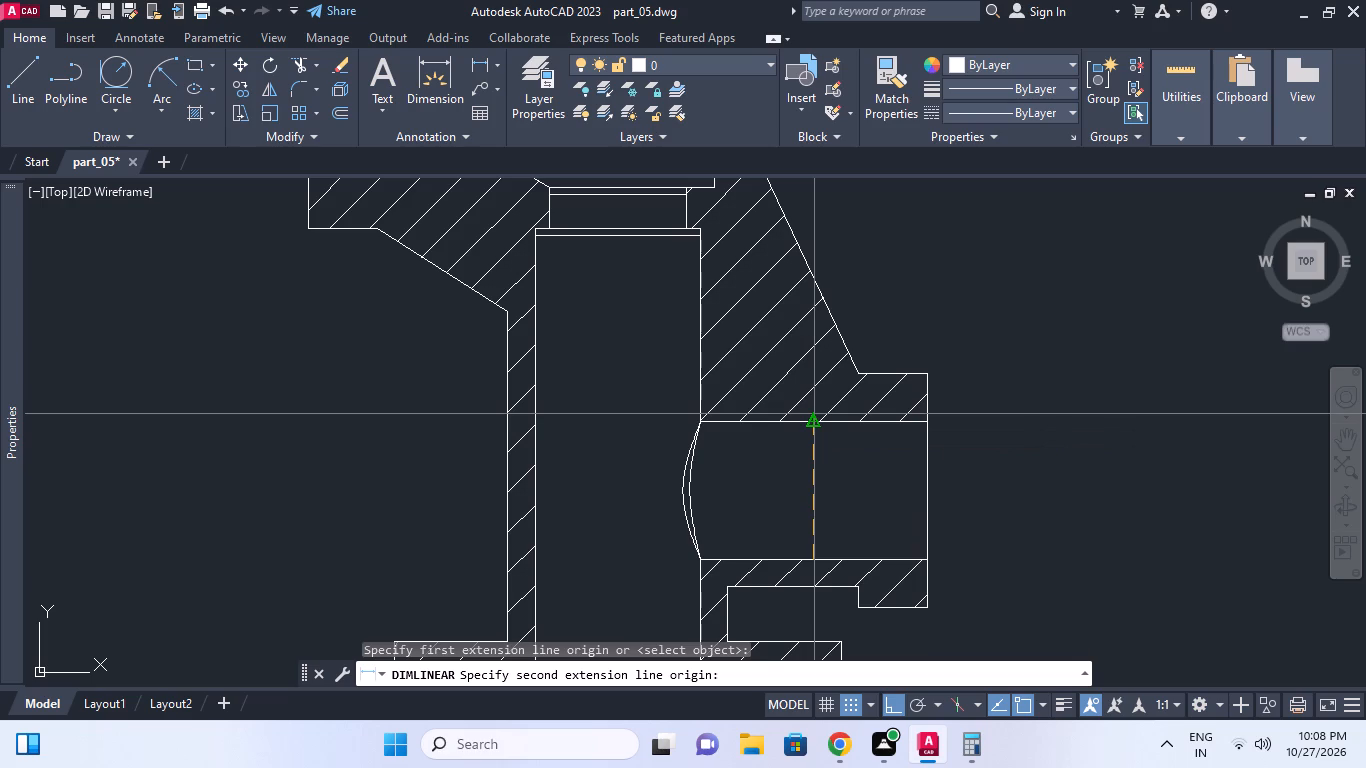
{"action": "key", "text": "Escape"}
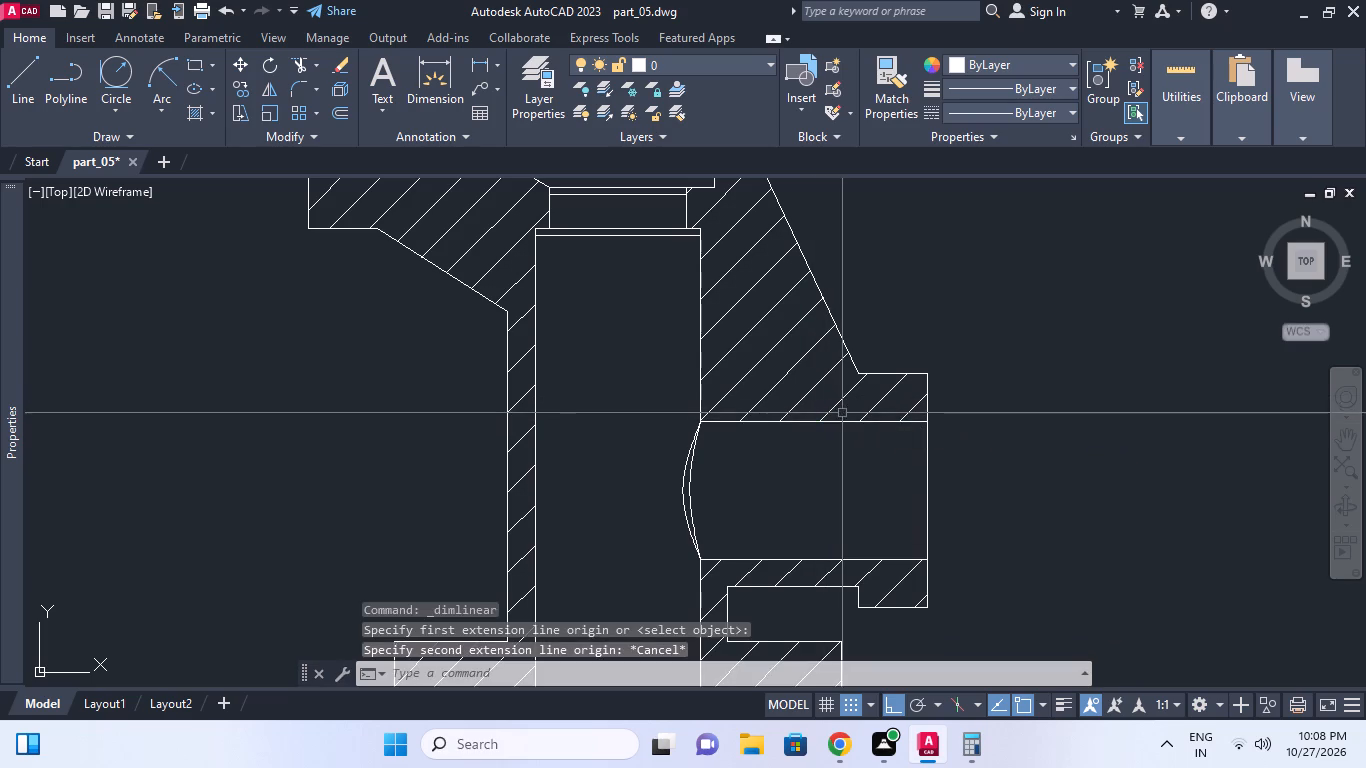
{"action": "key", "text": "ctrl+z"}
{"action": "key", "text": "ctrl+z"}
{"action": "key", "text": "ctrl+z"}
Erase the outer bore line at both the top and bottom of the lower branch.
{"action": "scroll", "coordinate": [870, 459], "scroll_direction": "up", "scroll_amount": 2}
{"action": "left_click", "coordinate": [873, 431]}
{"action": "key", "text": "e"}
{"action": "key", "text": "space"}
{"action": "middle_click_drag", "start_coordinate": [874, 483], "coordinate": [896, 338]}
{"action": "key", "text": "e"}
{"action": "key", "text": "space"}
{"action": "left_click", "coordinate": [910, 641]}
{"action": "right_click", "coordinate": [907, 618]}
{"action": "middle_click_drag", "start_coordinate": [915, 538], "coordinate": [901, 418]}
{"action": "left_click", "coordinate": [940, 513]}
{"action": "left_click", "coordinate": [932, 495]}
{"action": "key", "text": "Escape"}
{"action": "key", "text": "Escape"}
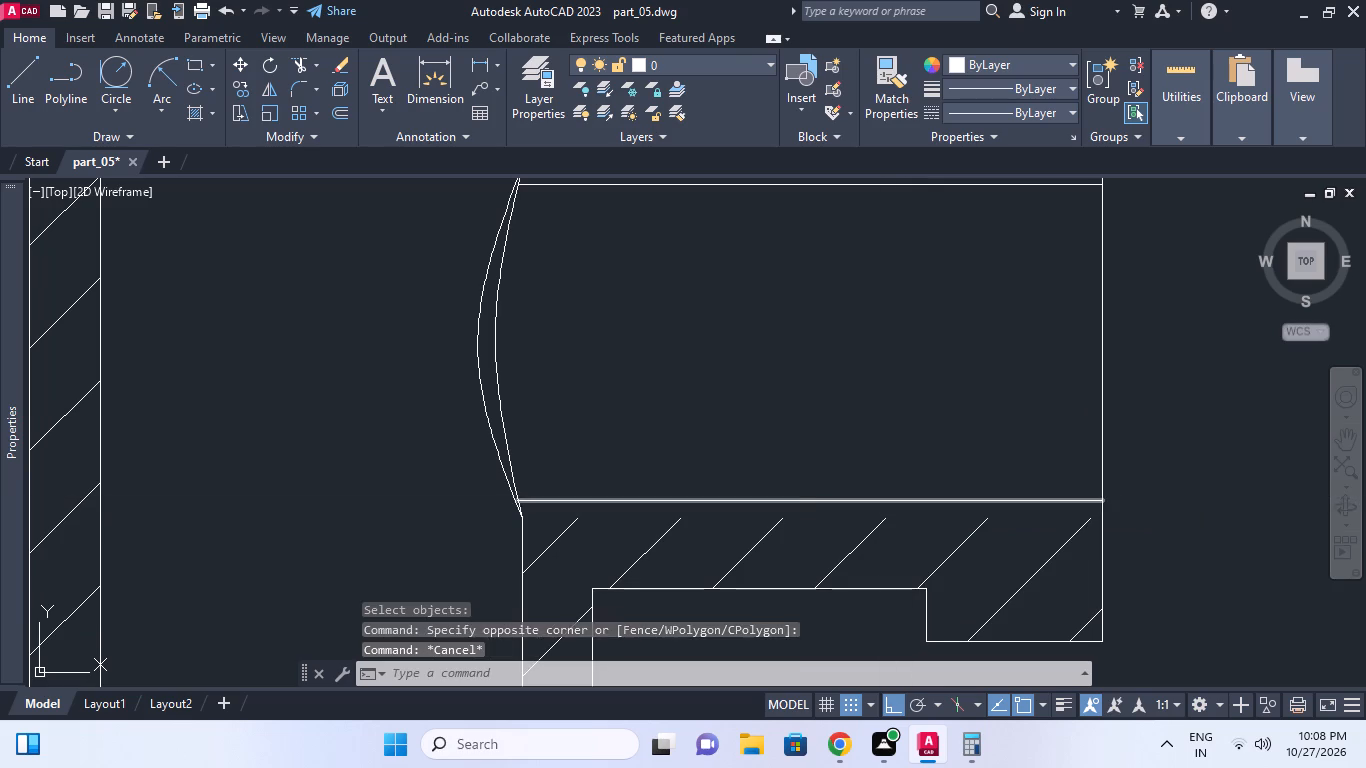
{"action": "left_click", "coordinate": [880, 499]}
{"action": "key", "text": "Escape"}
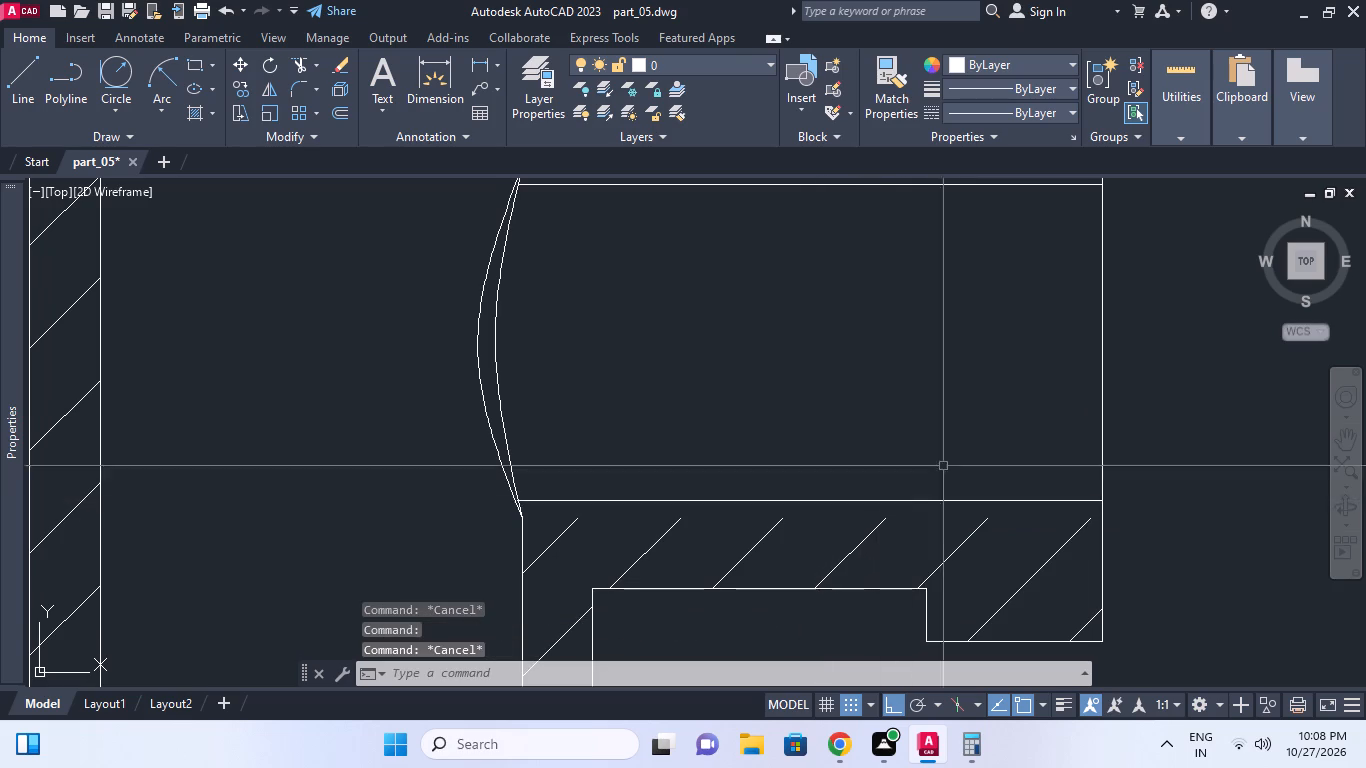
Check the distance between the two remaining bore lines of the lower branch with a linear dimension.
{"action": "middle_click_drag", "start_coordinate": [957, 466], "coordinate": [946, 506]}
{"action": "scroll", "coordinate": [952, 480], "scroll_direction": "down", "scroll_amount": 1}
{"action": "key", "text": "Escape"}
{"action": "type", "text": "dli"}
{"action": "key", "text": "space"}
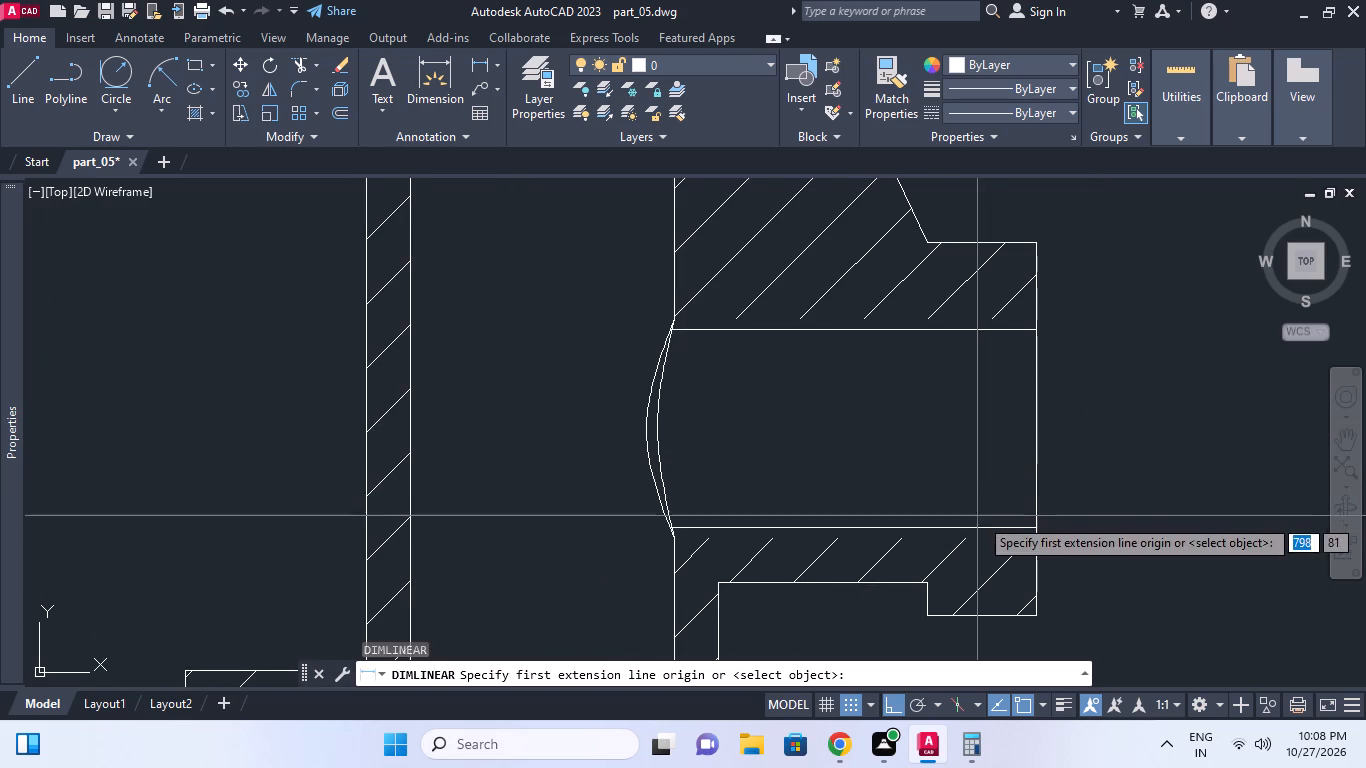
{"action": "left_click", "coordinate": [979, 523]}
{"action": "key", "text": "Escape"}
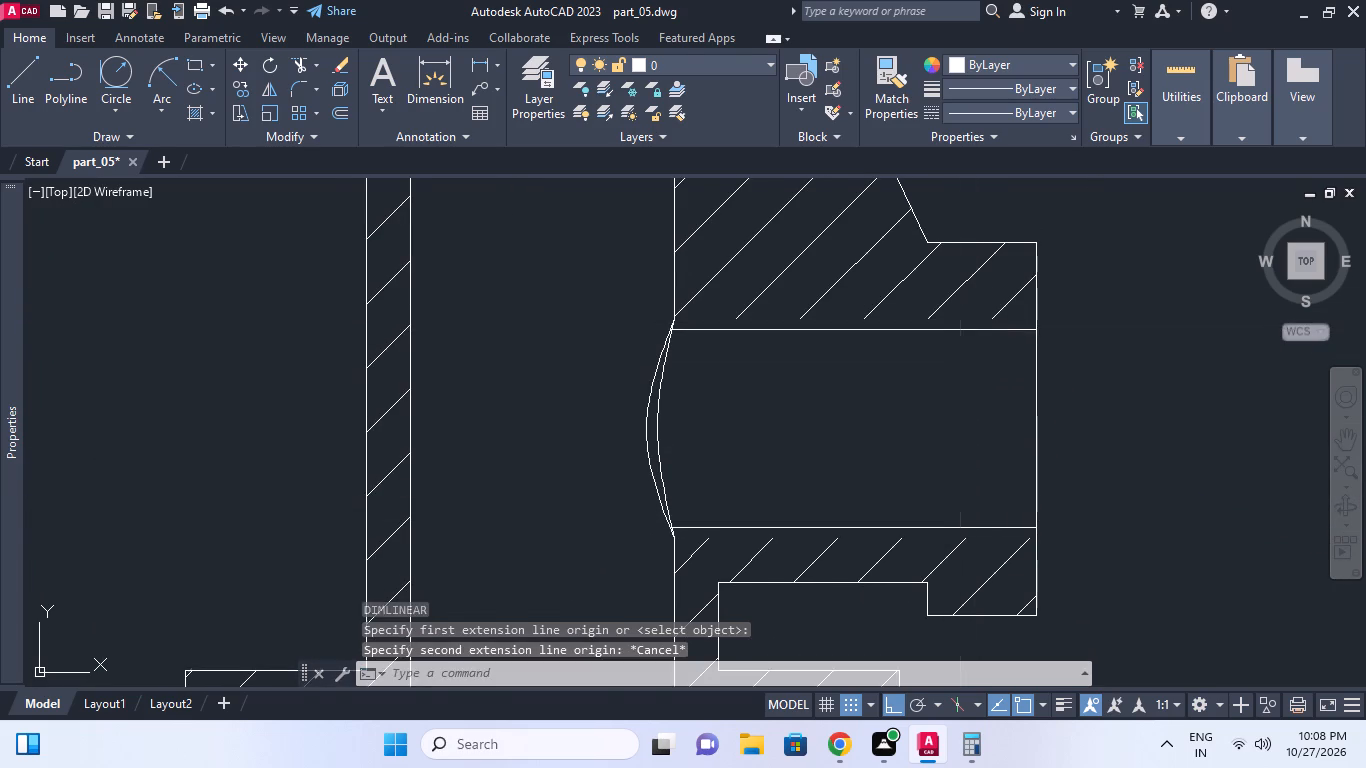
Stretch the hatch edges above and below the lower branch bore to meet the remaining bore lines.
{"action": "left_click", "coordinate": [956, 289]}
{"action": "left_click", "coordinate": [857, 320]}
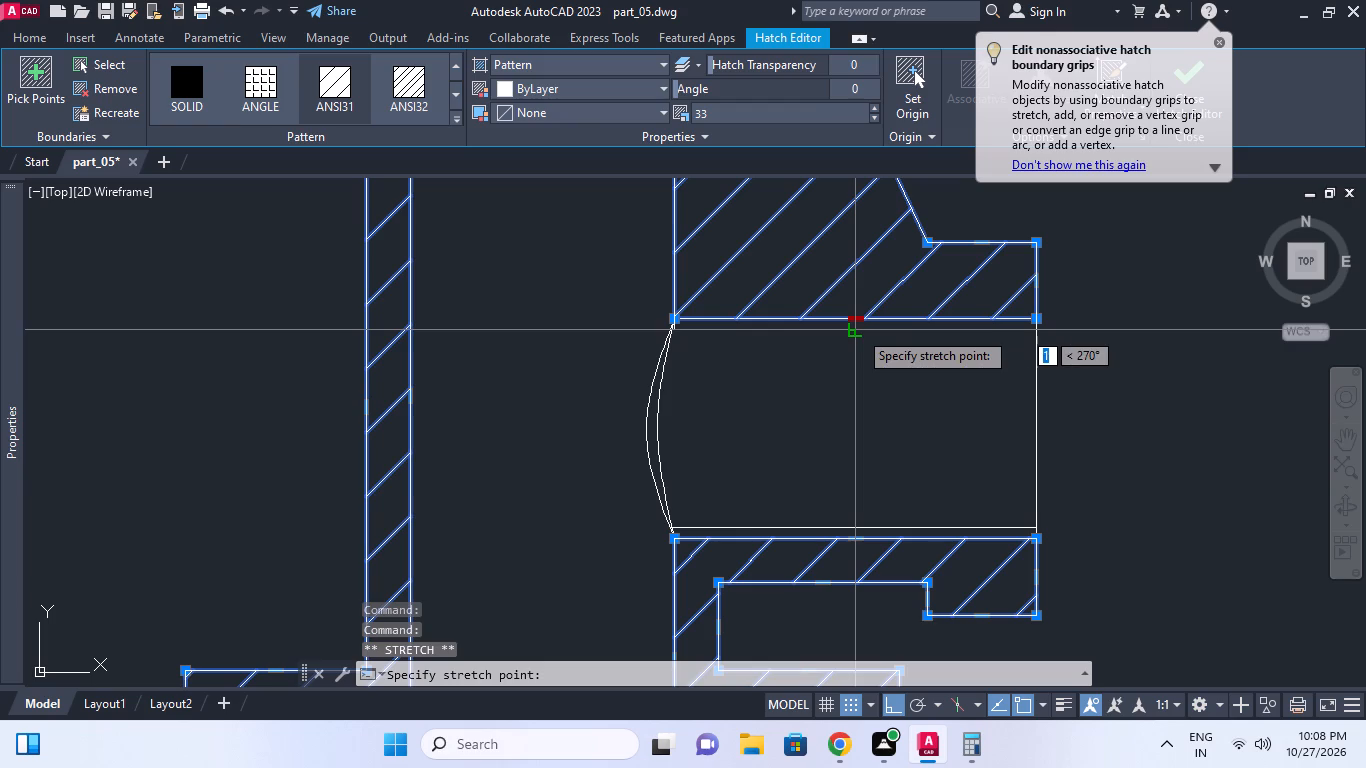
{"action": "left_click", "coordinate": [858, 330]}
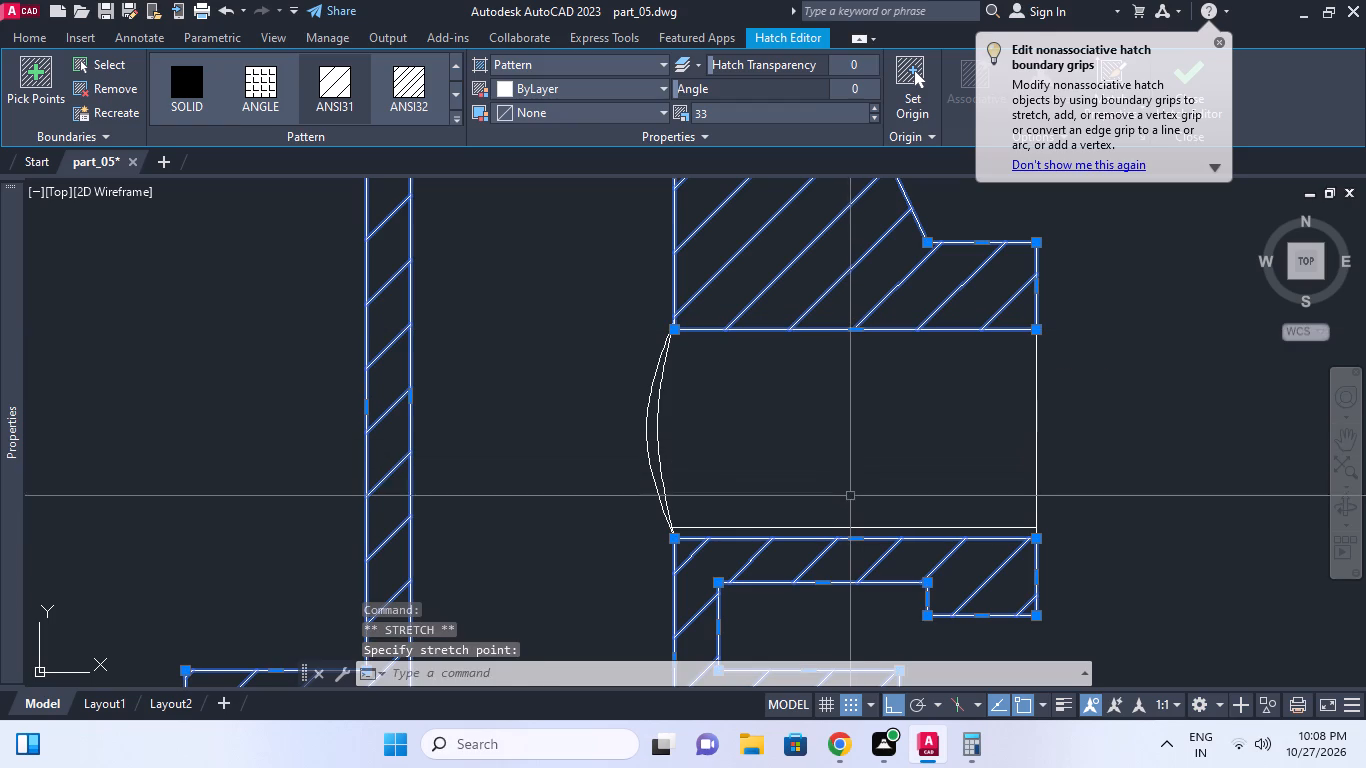
{"action": "left_click", "coordinate": [853, 540]}
{"action": "left_click", "coordinate": [852, 521]}
{"action": "key", "text": "Escape"}
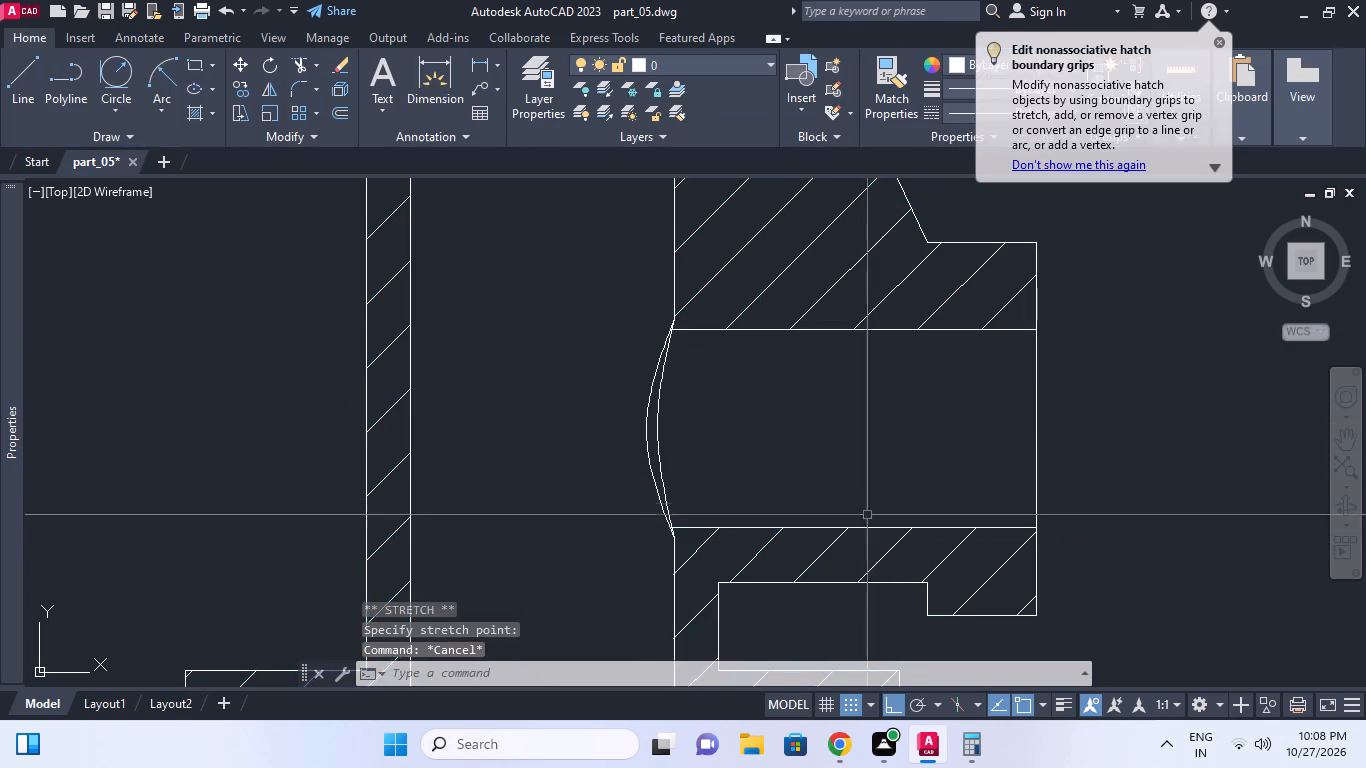
Add a linear dimension below the base for the outer width of the lower vertical tube.
{"action": "scroll", "coordinate": [866, 515], "scroll_direction": "down", "scroll_amount": 2}
{"action": "middle_click", "coordinate": [958, 445]}
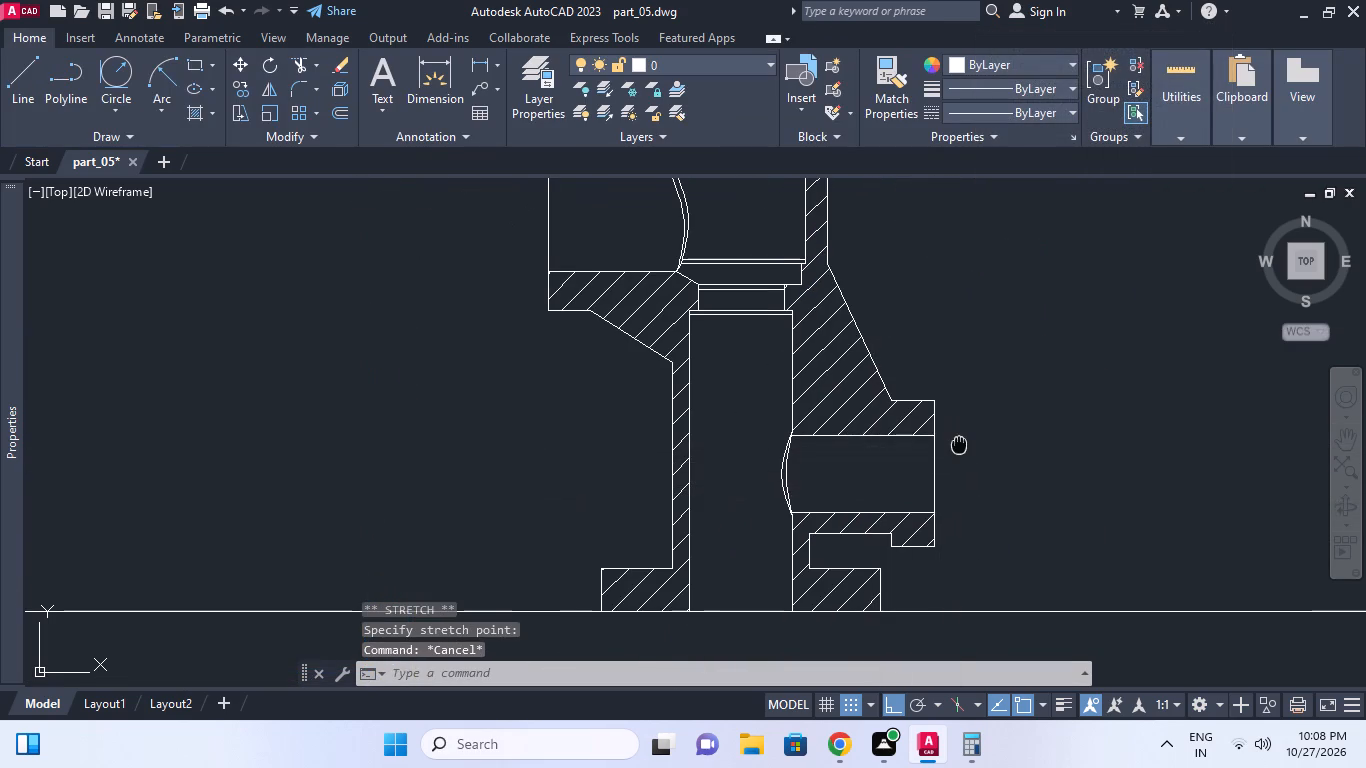
{"action": "key", "text": "d"}
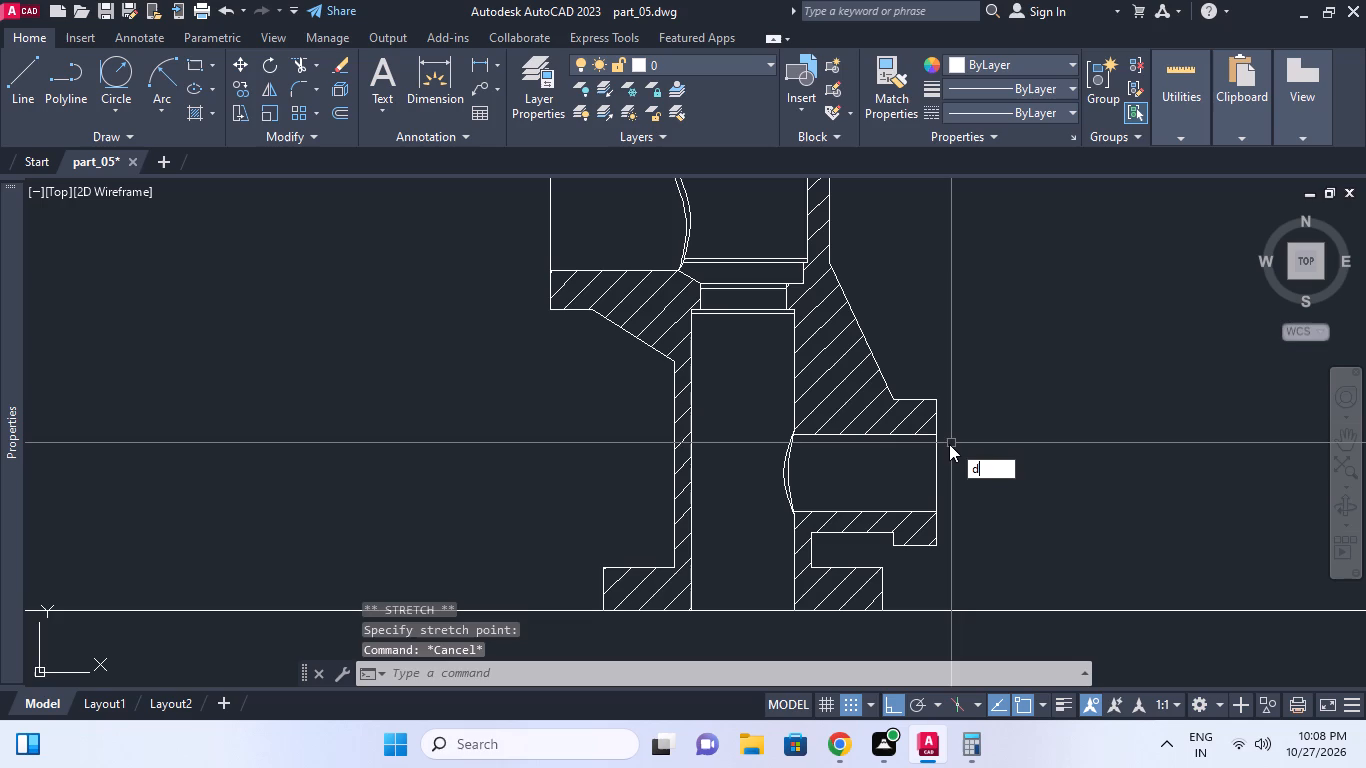
{"action": "type", "text": "li"}
{"action": "key", "text": "space"}
{"action": "middle_click", "coordinate": [934, 425]}
{"action": "middle_click_drag", "start_coordinate": [916, 490], "coordinate": [916, 474]}
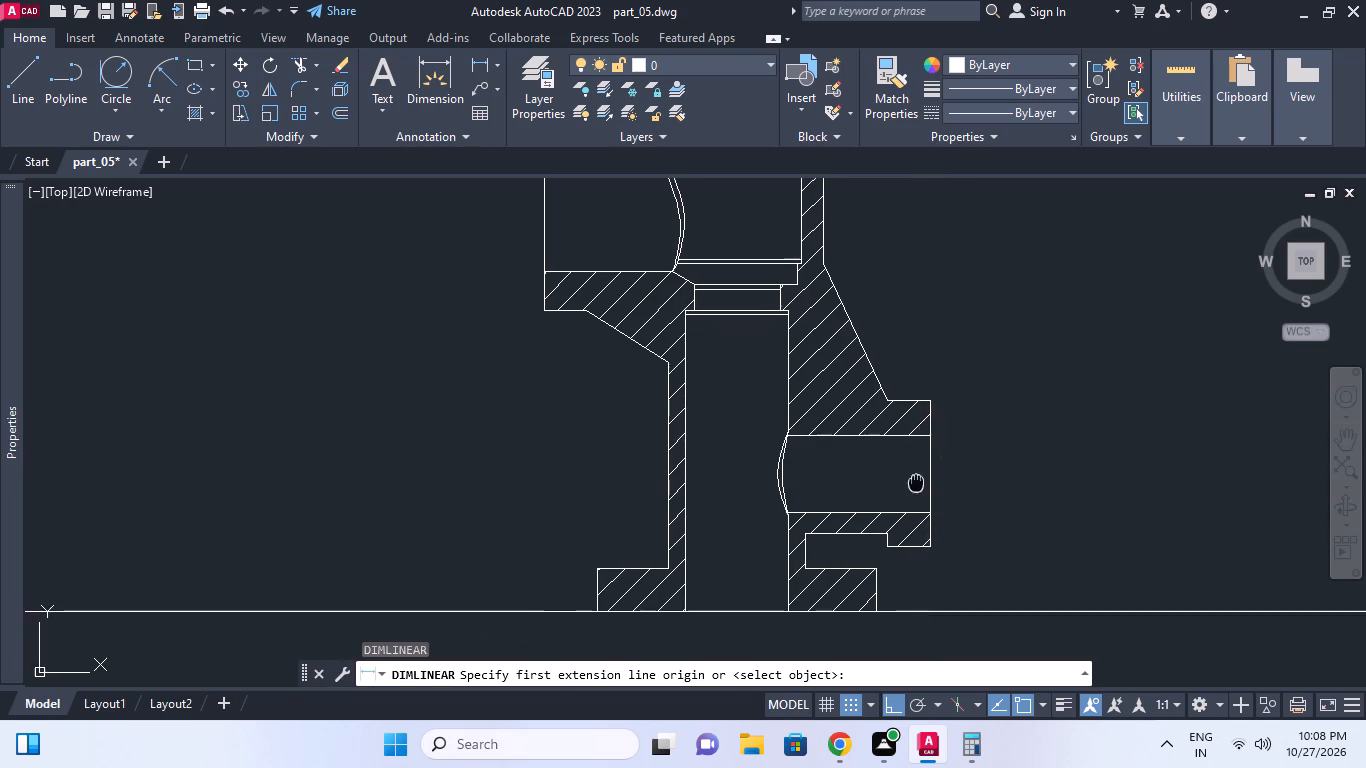
{"action": "middle_click_drag", "start_coordinate": [916, 474], "coordinate": [932, 414]}
{"action": "middle_click_drag", "start_coordinate": [881, 500], "coordinate": [876, 426]}
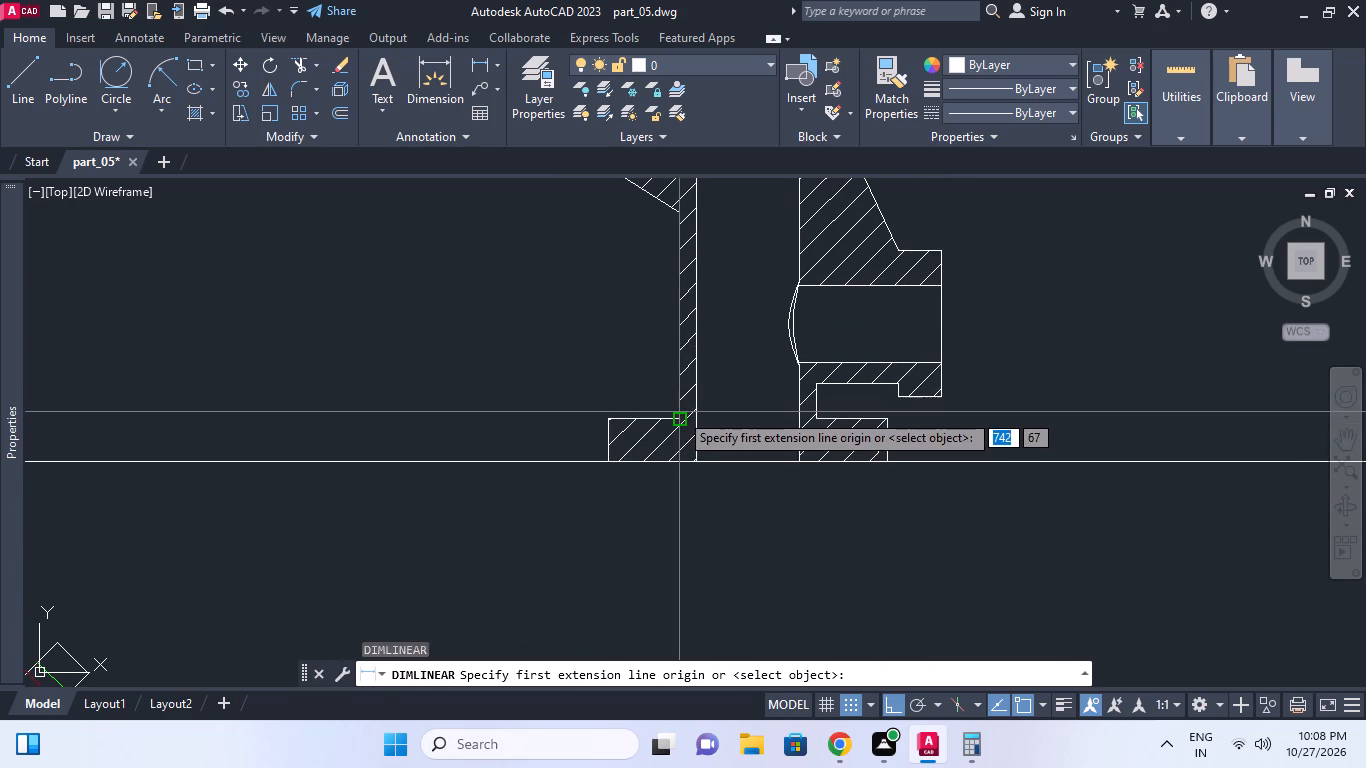
{"action": "left_click", "coordinate": [679, 409]}
{"action": "left_click", "coordinate": [816, 410]}
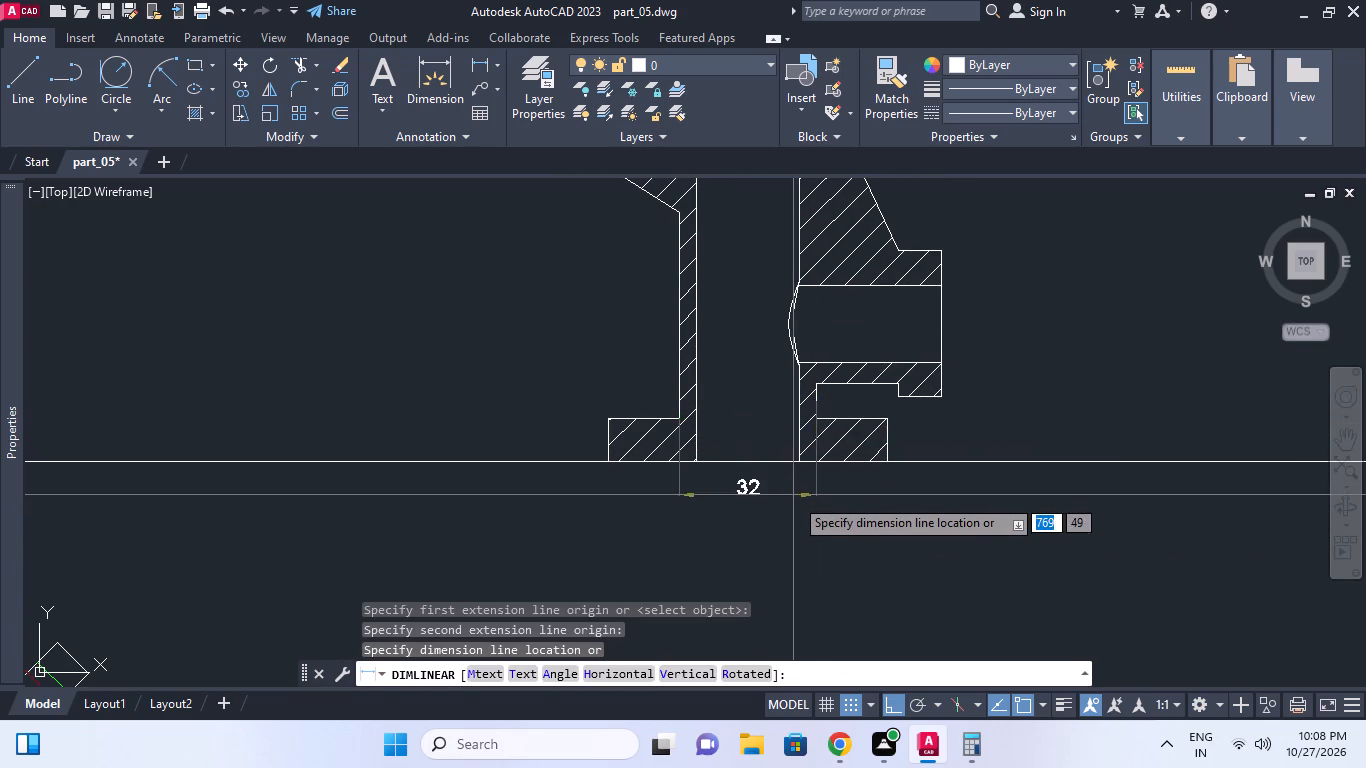
{"action": "left_click", "coordinate": [795, 601]}
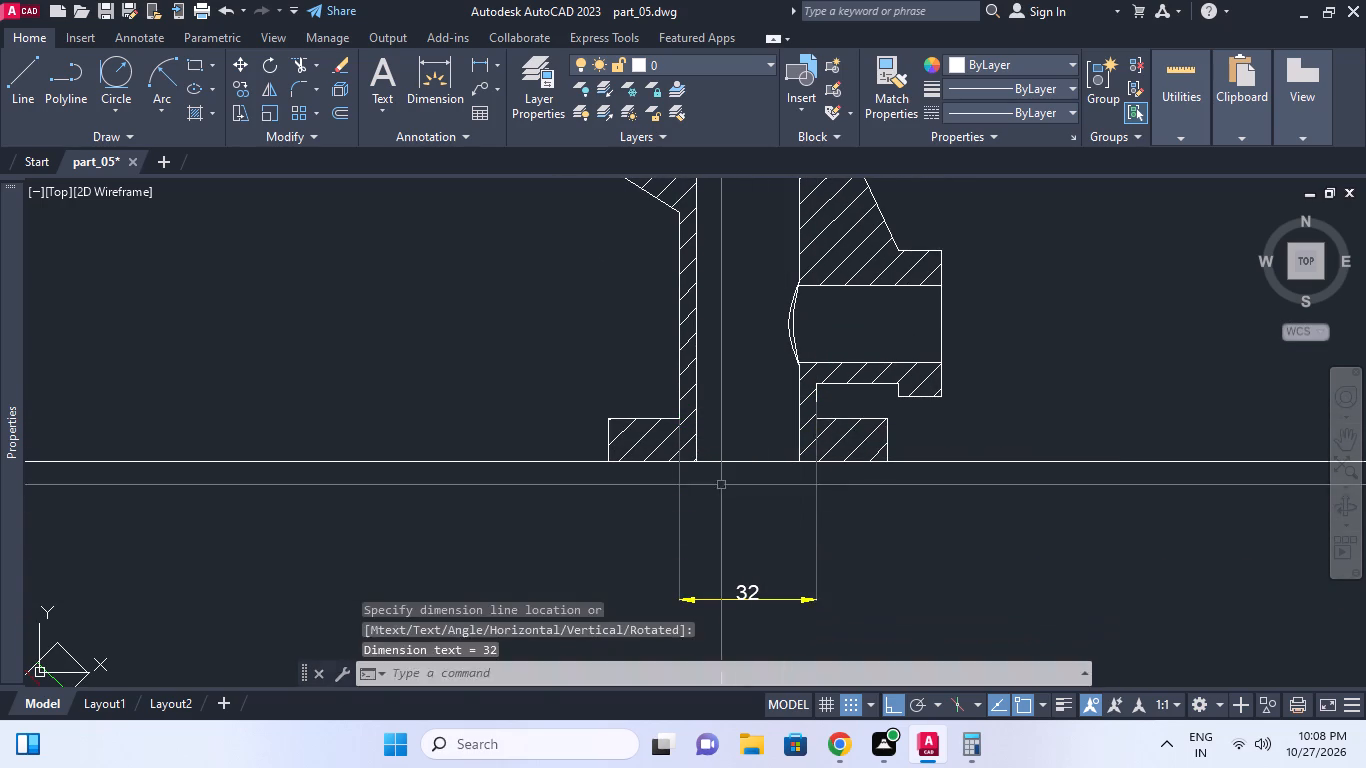
Add a linear dimension for the lower tube's bore width, placed between the base and the outer-width dimension.
{"action": "key", "text": "space"}
{"action": "left_click", "coordinate": [696, 433]}
{"action": "left_click", "coordinate": [797, 426]}
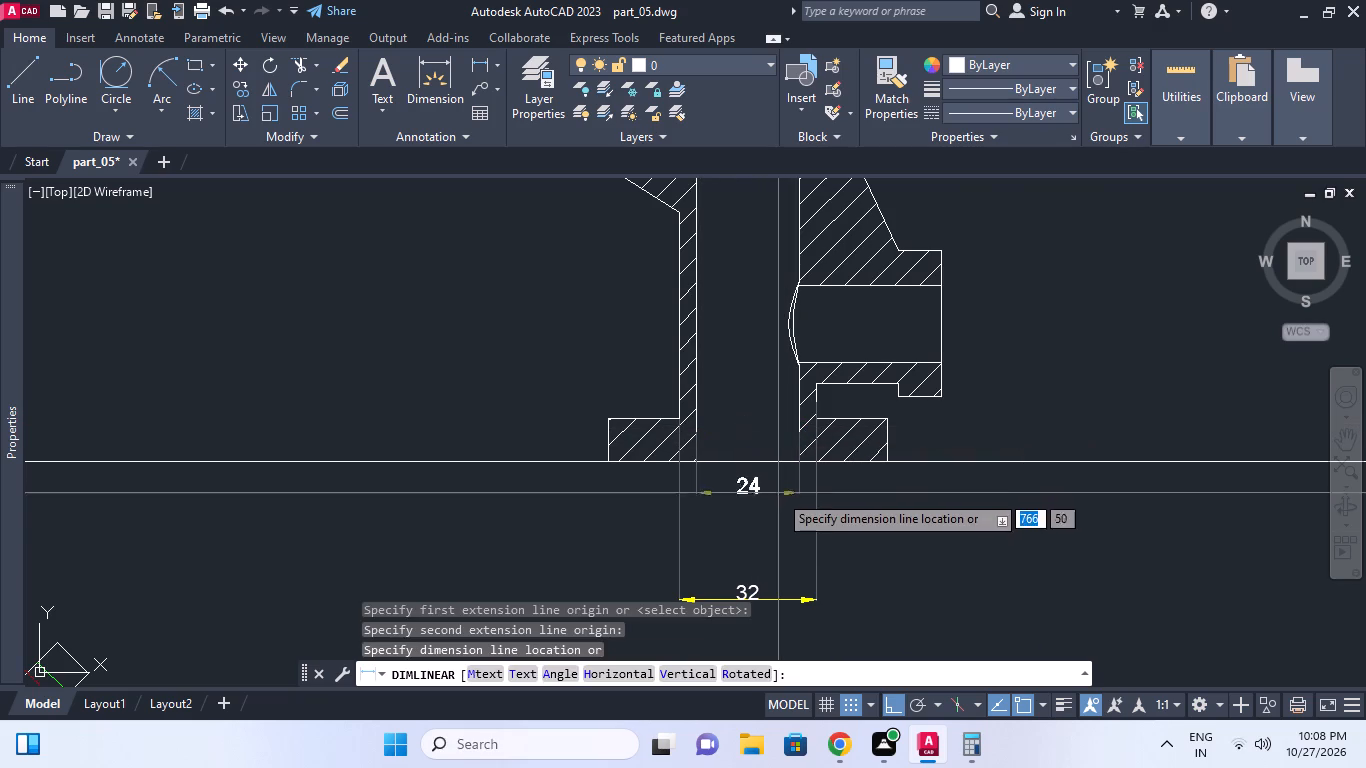
{"action": "left_click", "coordinate": [771, 567]}
Prefix the bore and outer-width dimensions below the base with the diameter symbol Ø, saving the drawing between the two edits.
{"action": "double_click", "coordinate": [755, 557]}
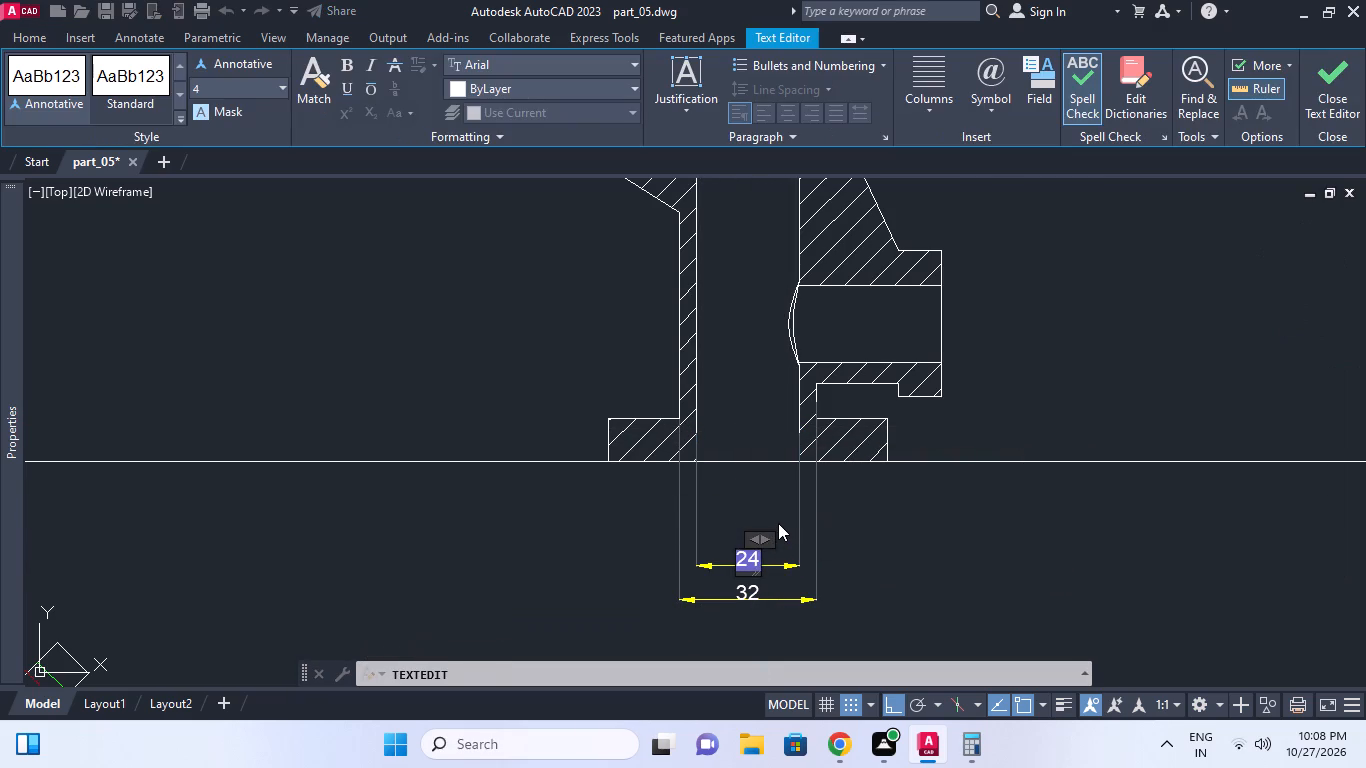
{"action": "type", "text": "%%C"}
{"action": "left_click", "coordinate": [1028, 534]}
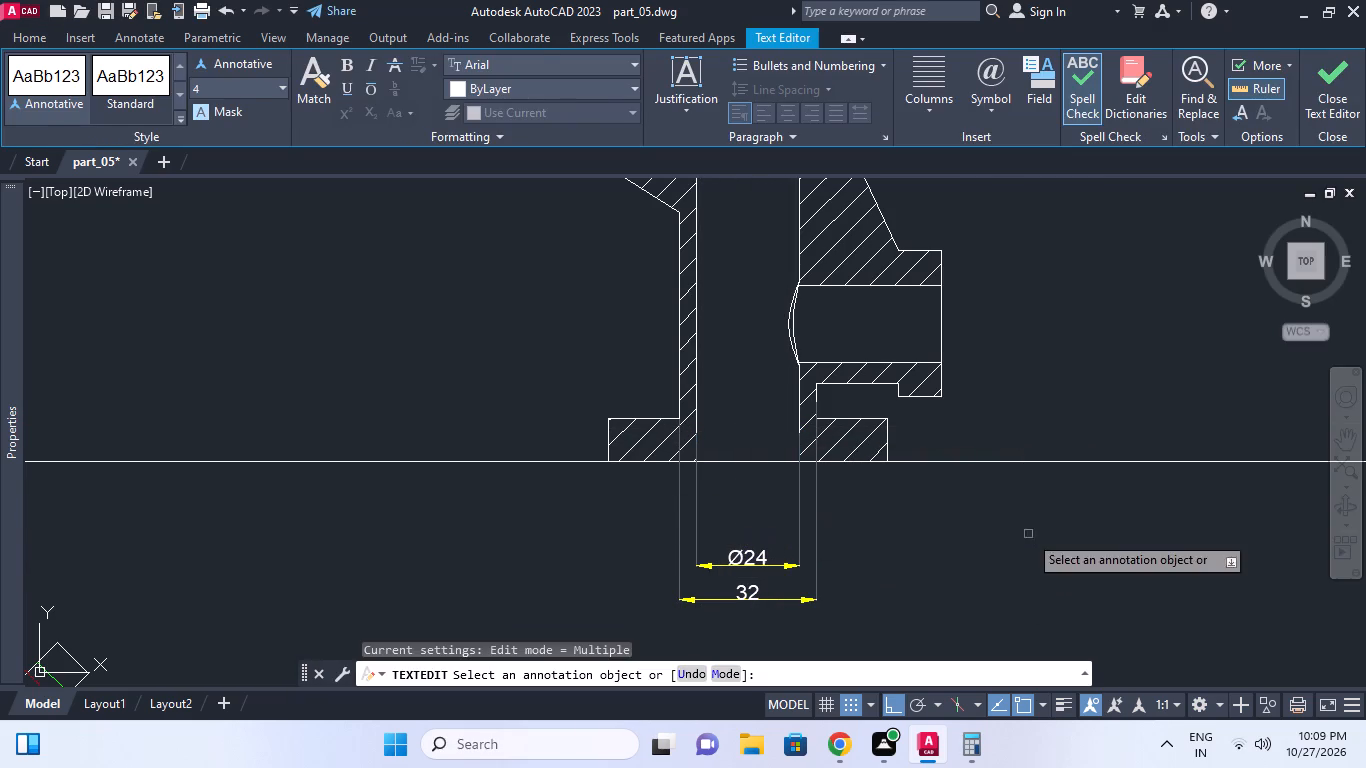
{"action": "key", "text": "ctrl+s"}
{"action": "double_click", "coordinate": [765, 603]}
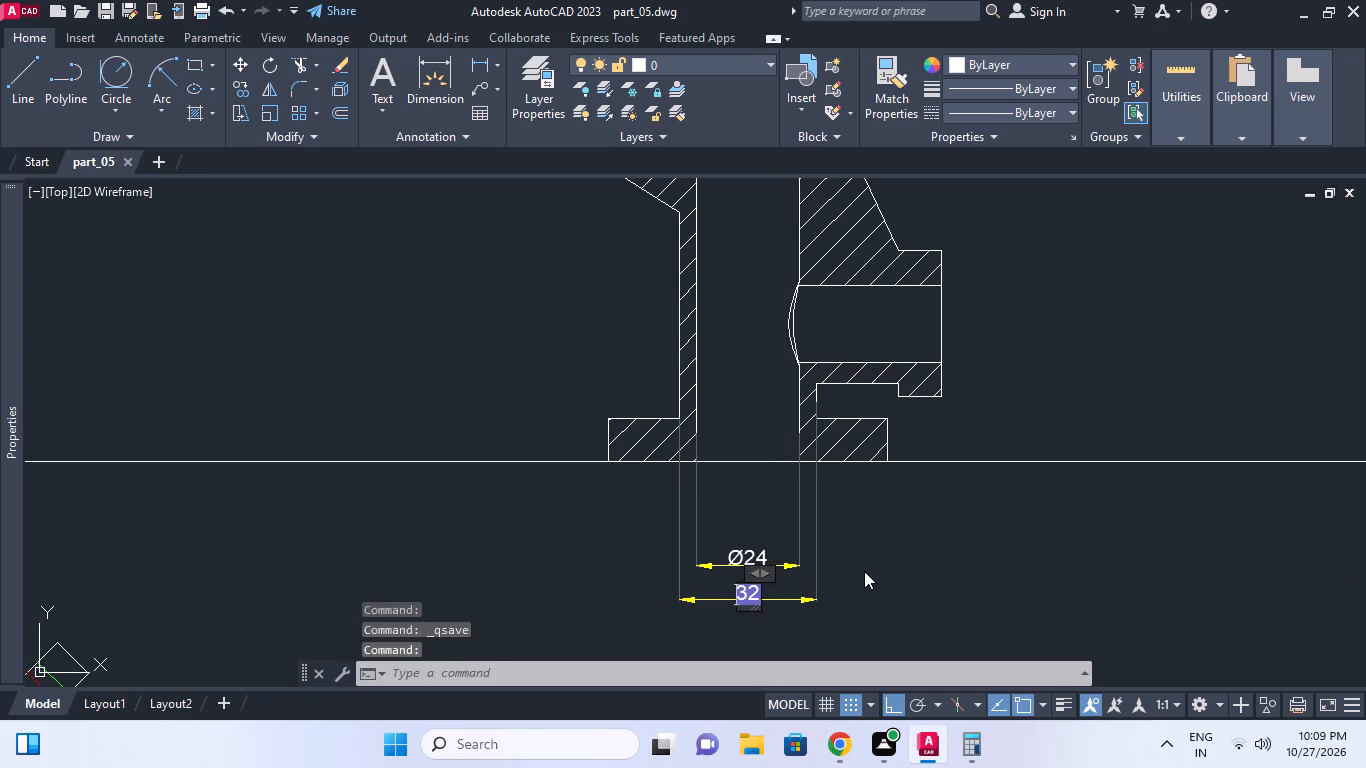
{"action": "type", "text": "%%C"}
{"action": "left_click", "coordinate": [883, 587]}
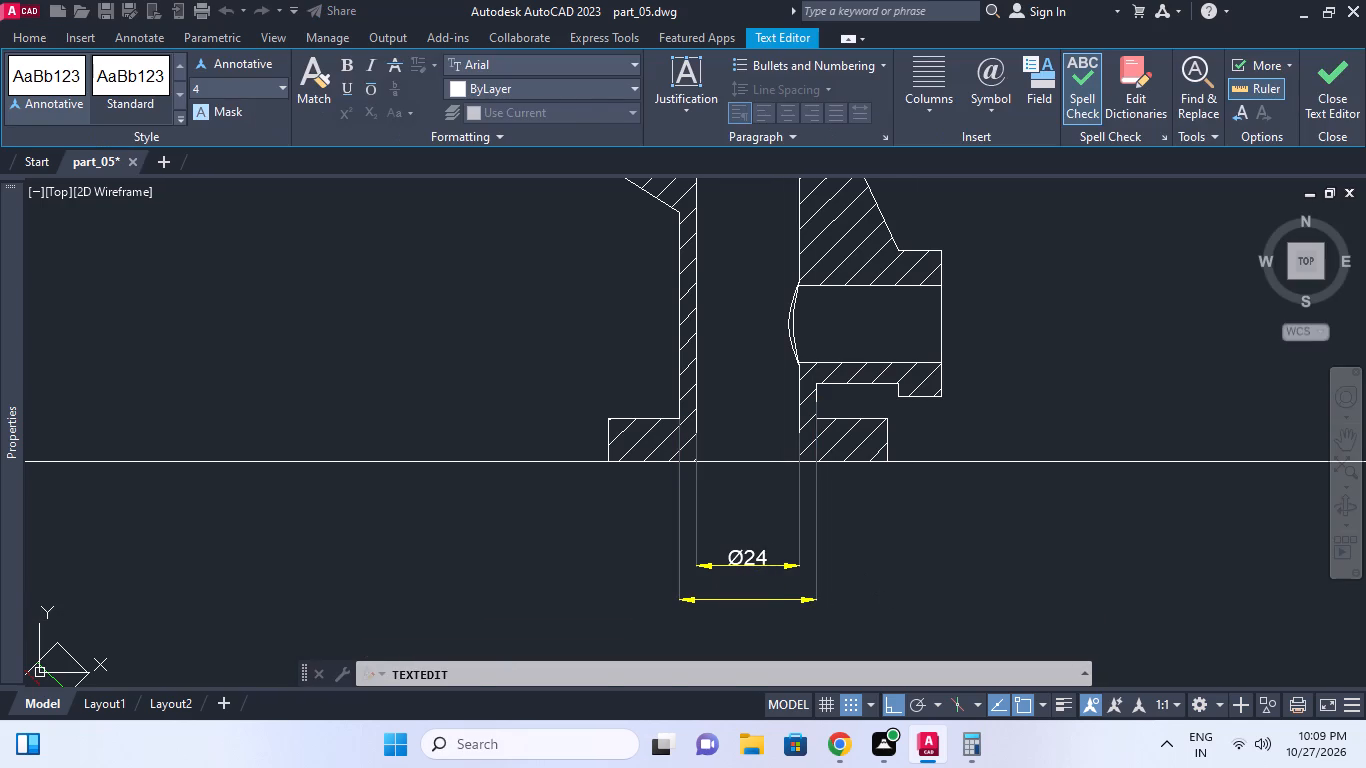
{"action": "middle_click_drag", "start_coordinate": [911, 591], "coordinate": [942, 498]}
{"action": "key", "text": "Escape"}
Add a linear dimension above the top flange for the width of the shallow recess in its upper face.
{"action": "middle_click_drag", "start_coordinate": [949, 542], "coordinate": [956, 524]}
{"action": "scroll", "coordinate": [957, 528], "scroll_direction": "down", "scroll_amount": 1}
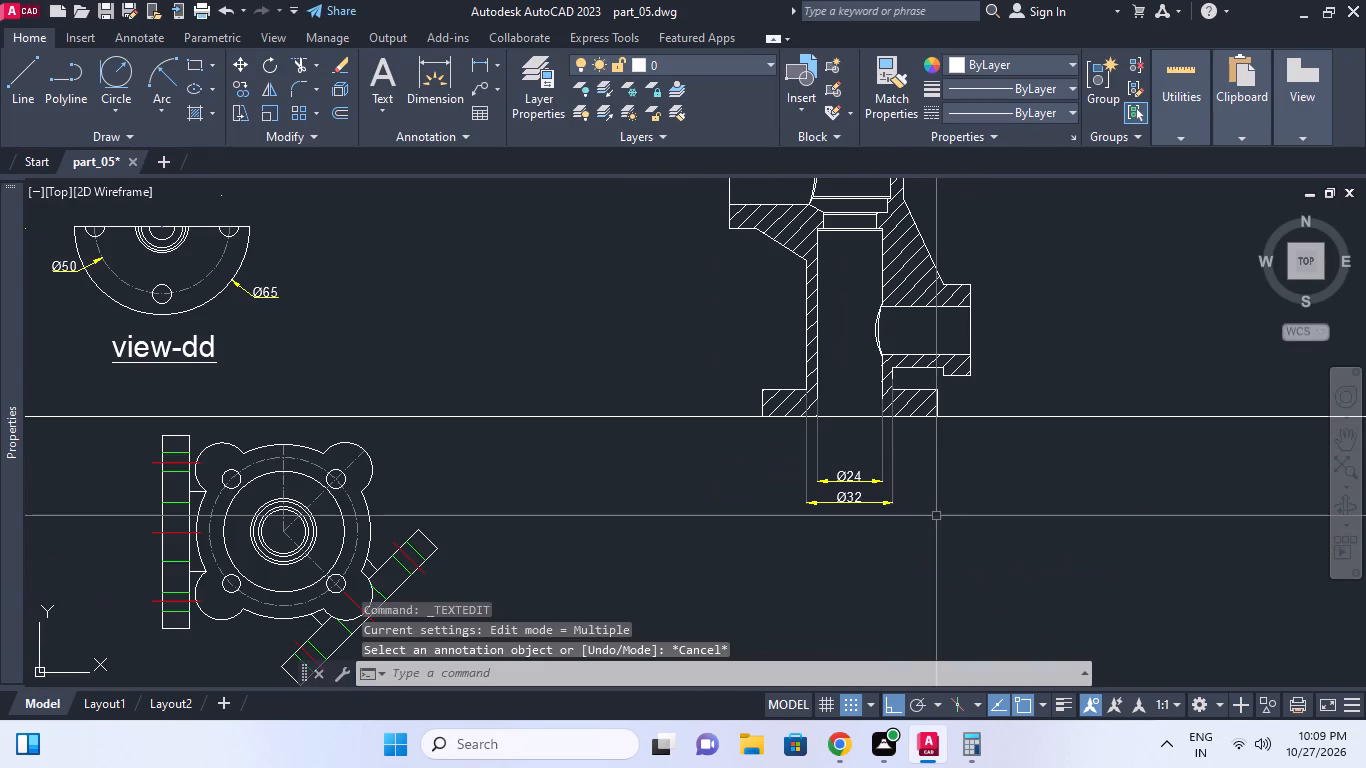
{"action": "scroll", "coordinate": [784, 388], "scroll_direction": "up", "scroll_amount": 2}
{"action": "scroll", "coordinate": [784, 400], "scroll_direction": "down", "scroll_amount": 2}
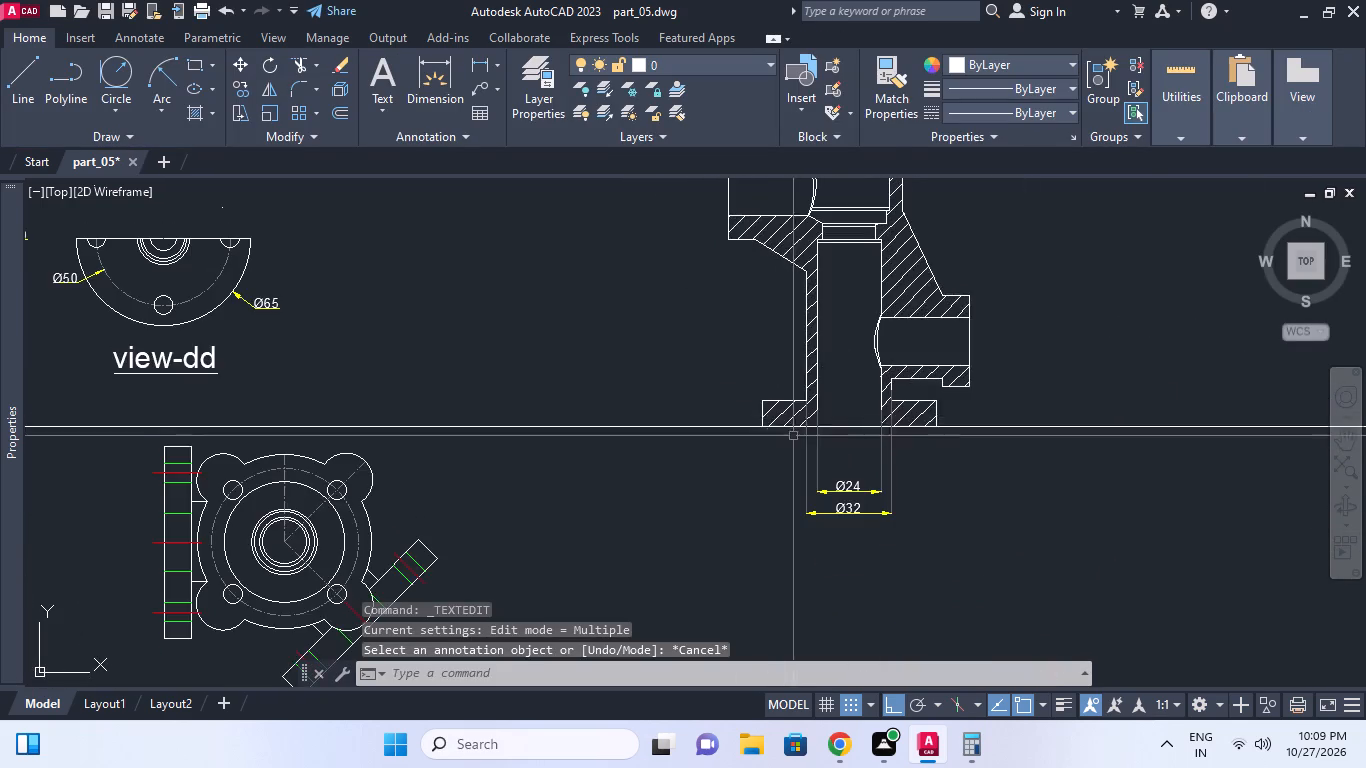
{"action": "middle_click_drag", "start_coordinate": [863, 440], "coordinate": [860, 541]}
{"action": "middle_click_drag", "start_coordinate": [927, 416], "coordinate": [928, 469]}
{"action": "scroll", "coordinate": [1021, 394], "scroll_direction": "down", "scroll_amount": 2}
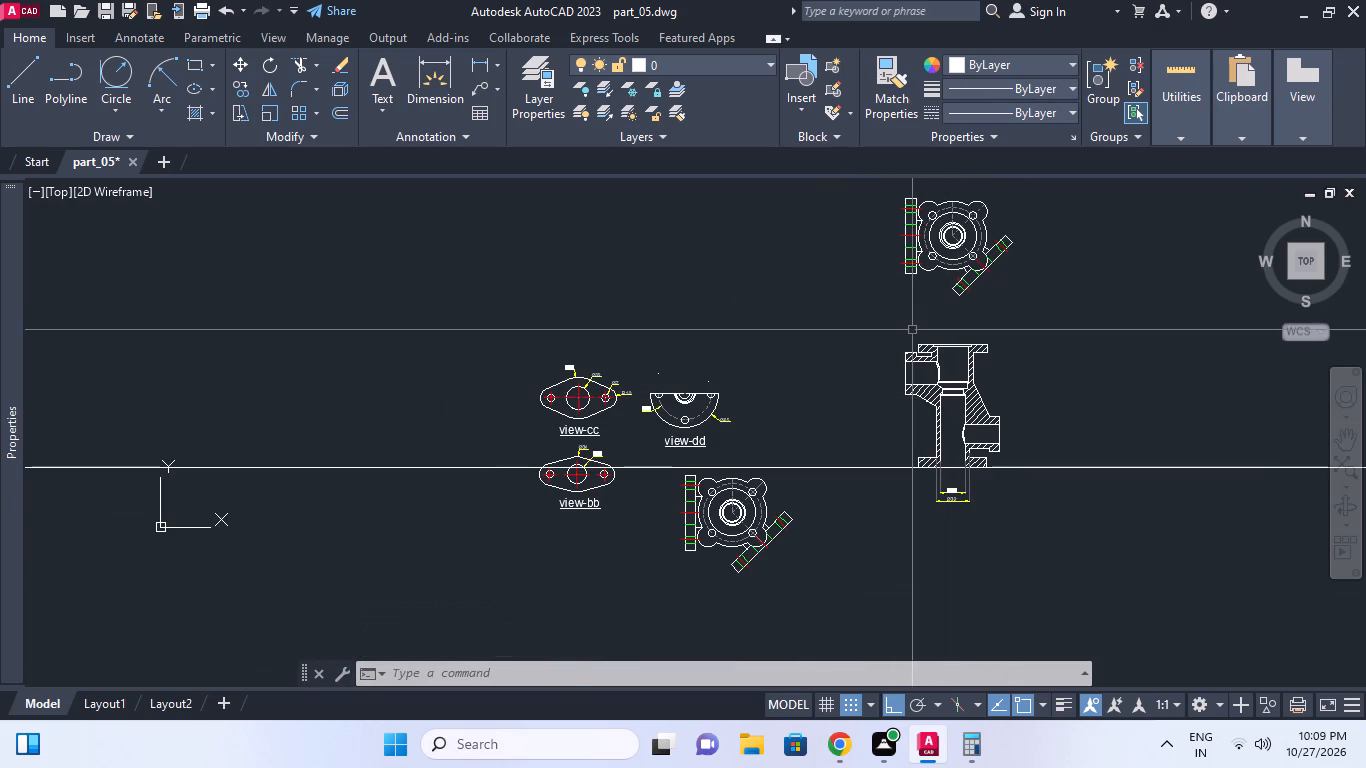
{"action": "scroll", "coordinate": [984, 349], "scroll_direction": "up", "scroll_amount": 1}
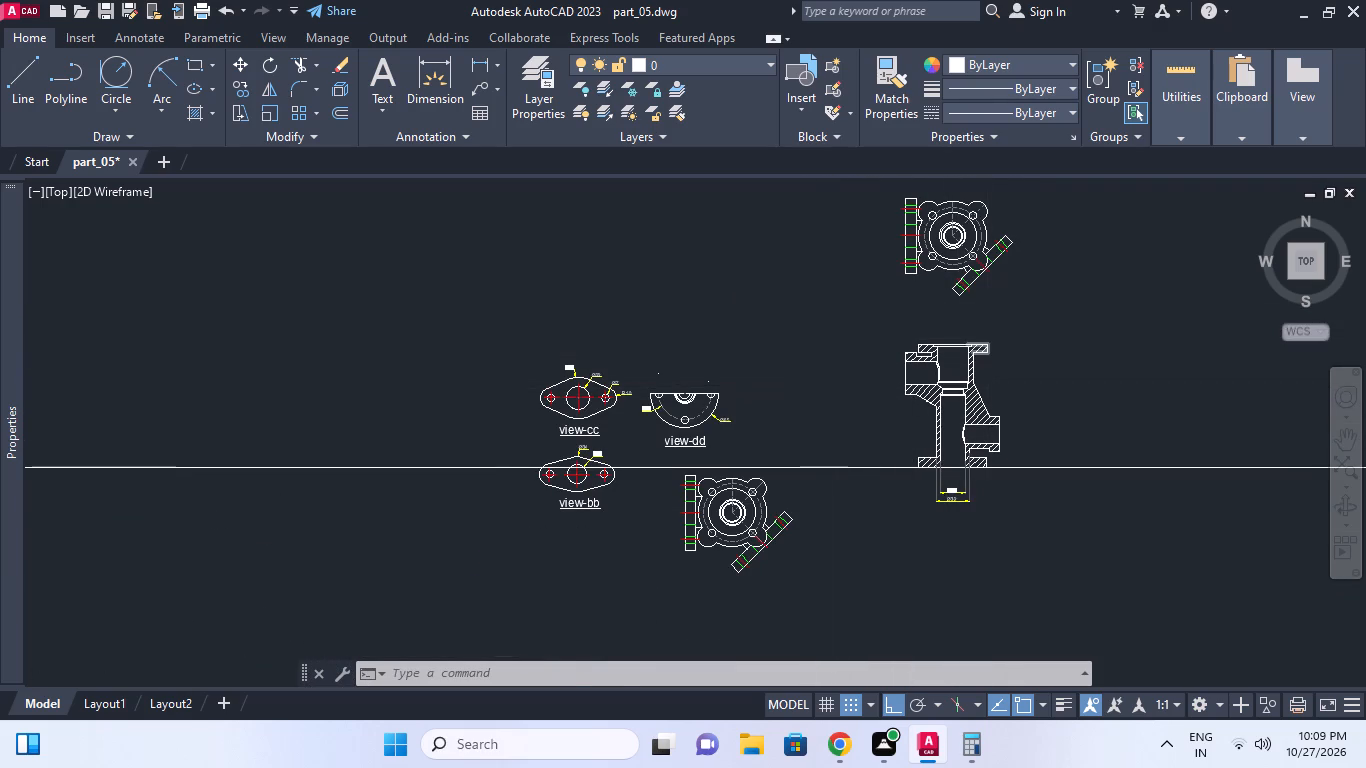
{"action": "scroll", "coordinate": [973, 353], "scroll_direction": "up", "scroll_amount": 1}
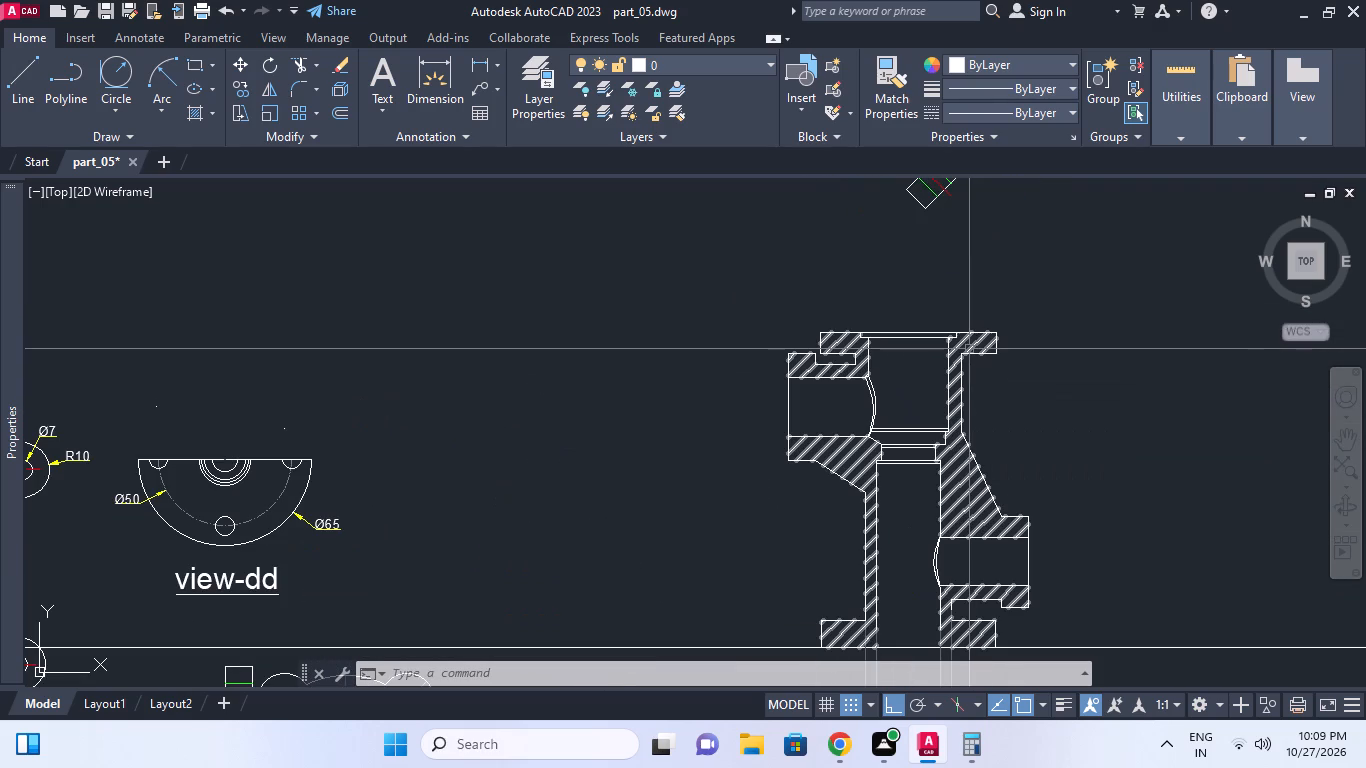
{"action": "type", "text": "dli"}
{"action": "key", "text": "space"}
{"action": "middle_click_drag", "start_coordinate": [959, 335], "coordinate": [940, 362]}
{"action": "scroll", "coordinate": [899, 359], "scroll_direction": "up", "scroll_amount": 2}
{"action": "left_click", "coordinate": [997, 357]}
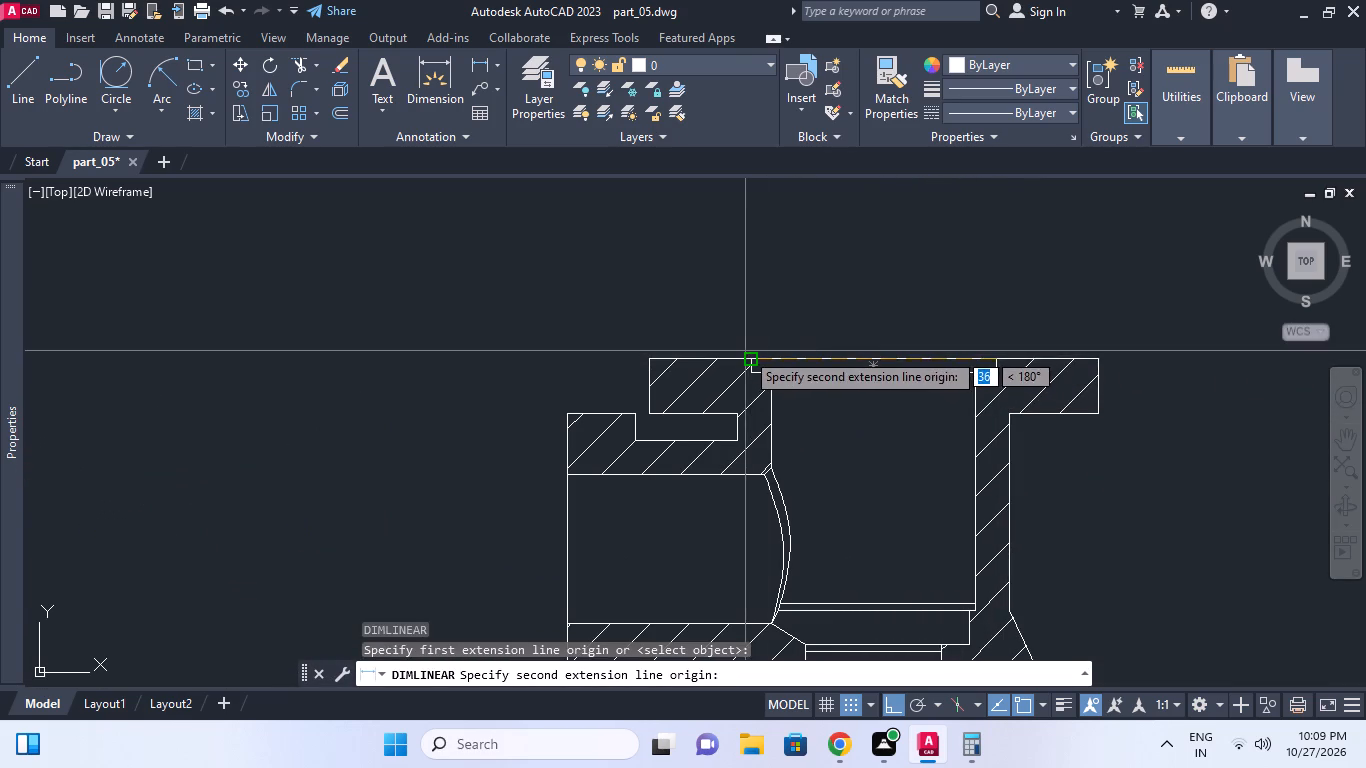
{"action": "left_click", "coordinate": [749, 357]}
{"action": "left_click", "coordinate": [805, 290]}
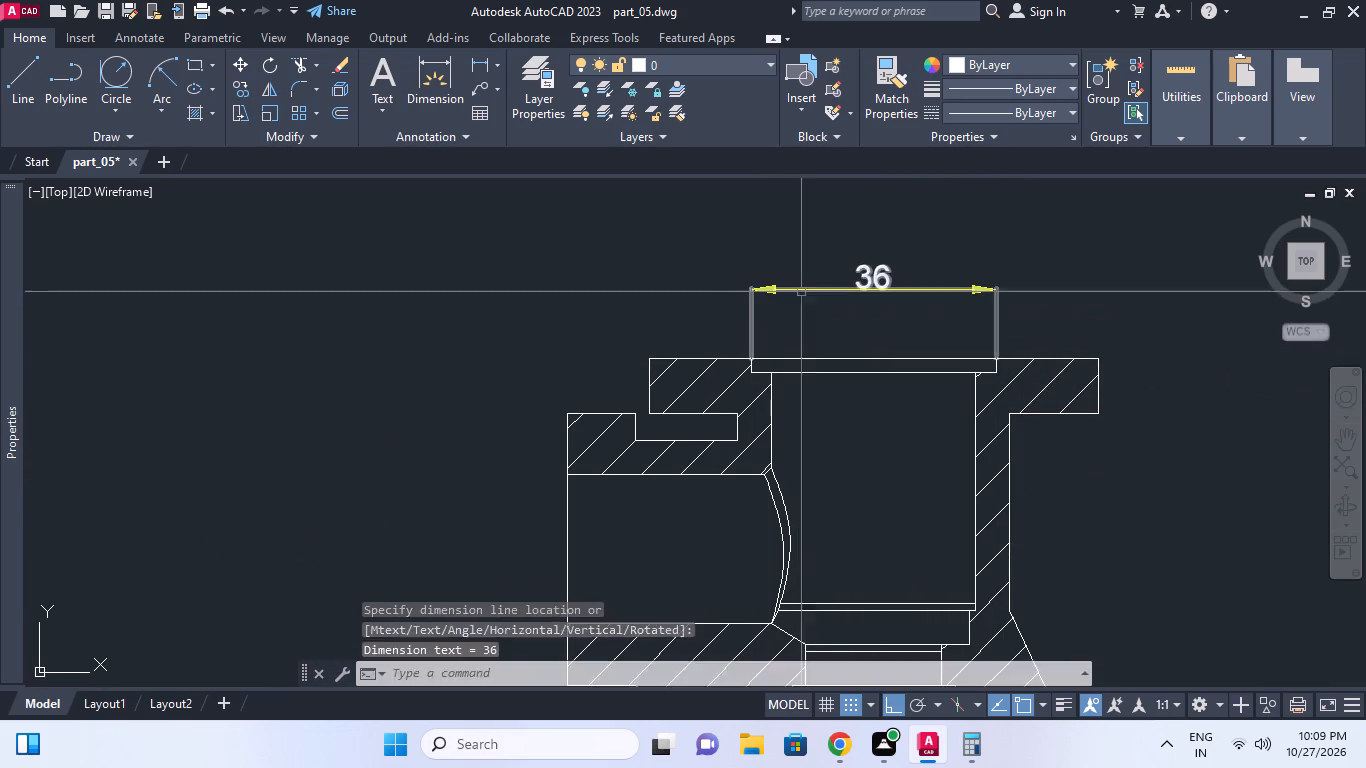
Add a linear dimension above the recess-width dimension for the outer width of the upper vertical tube.
{"action": "key", "text": "space"}
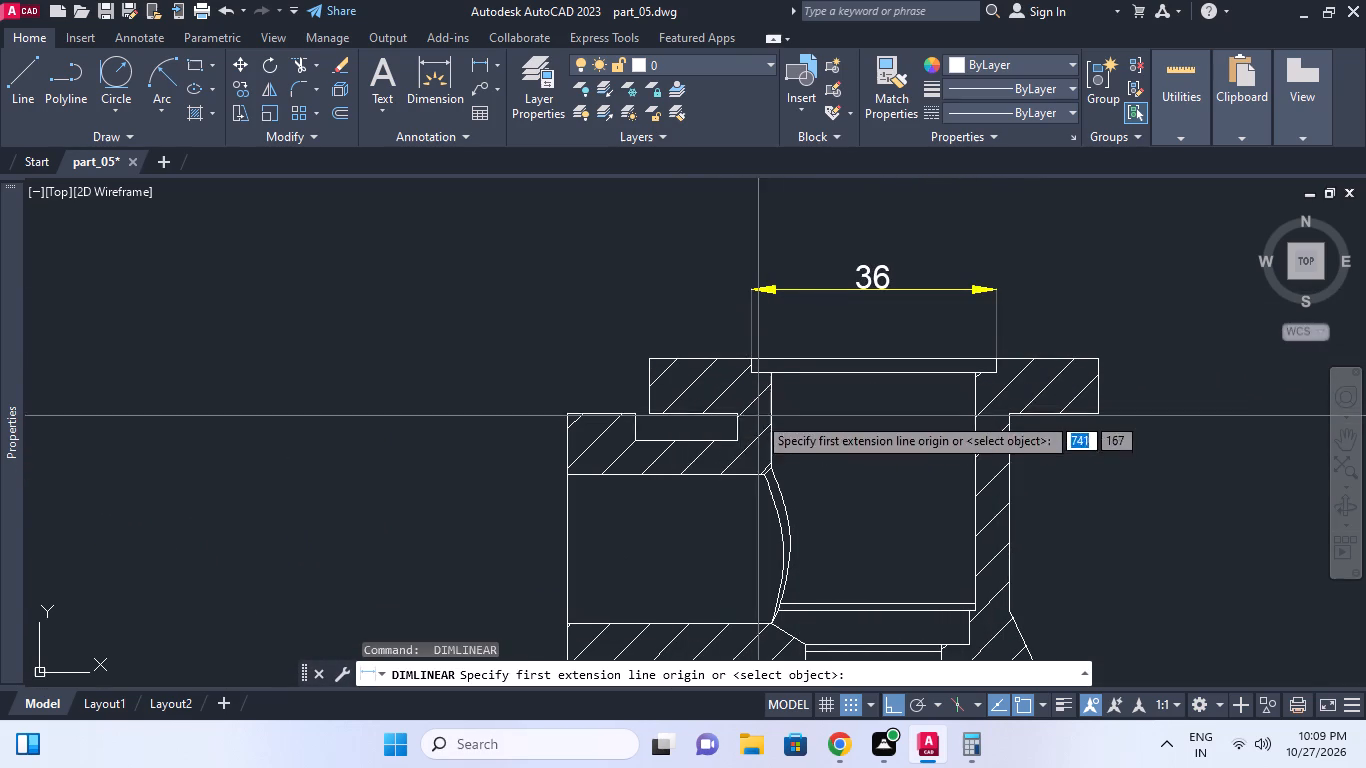
{"action": "left_click", "coordinate": [737, 412]}
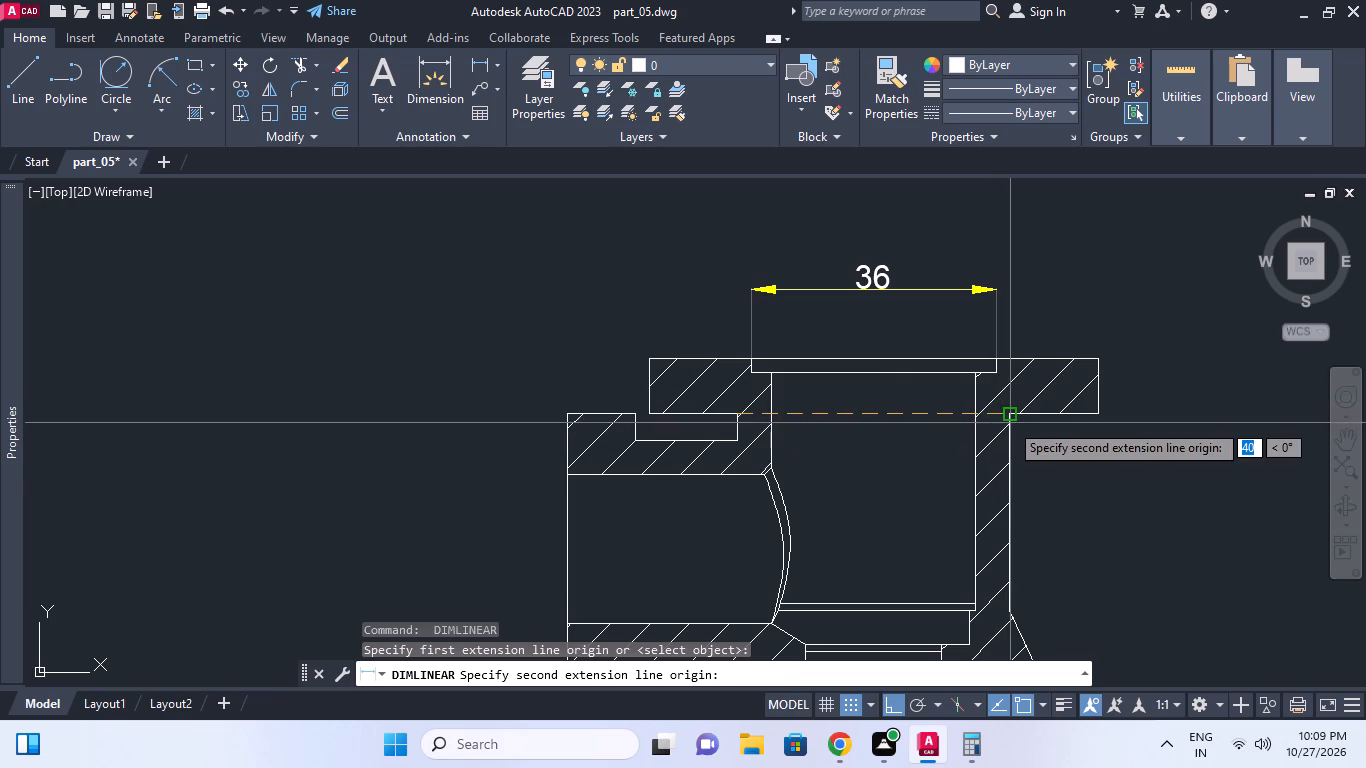
{"action": "left_click", "coordinate": [1009, 420]}
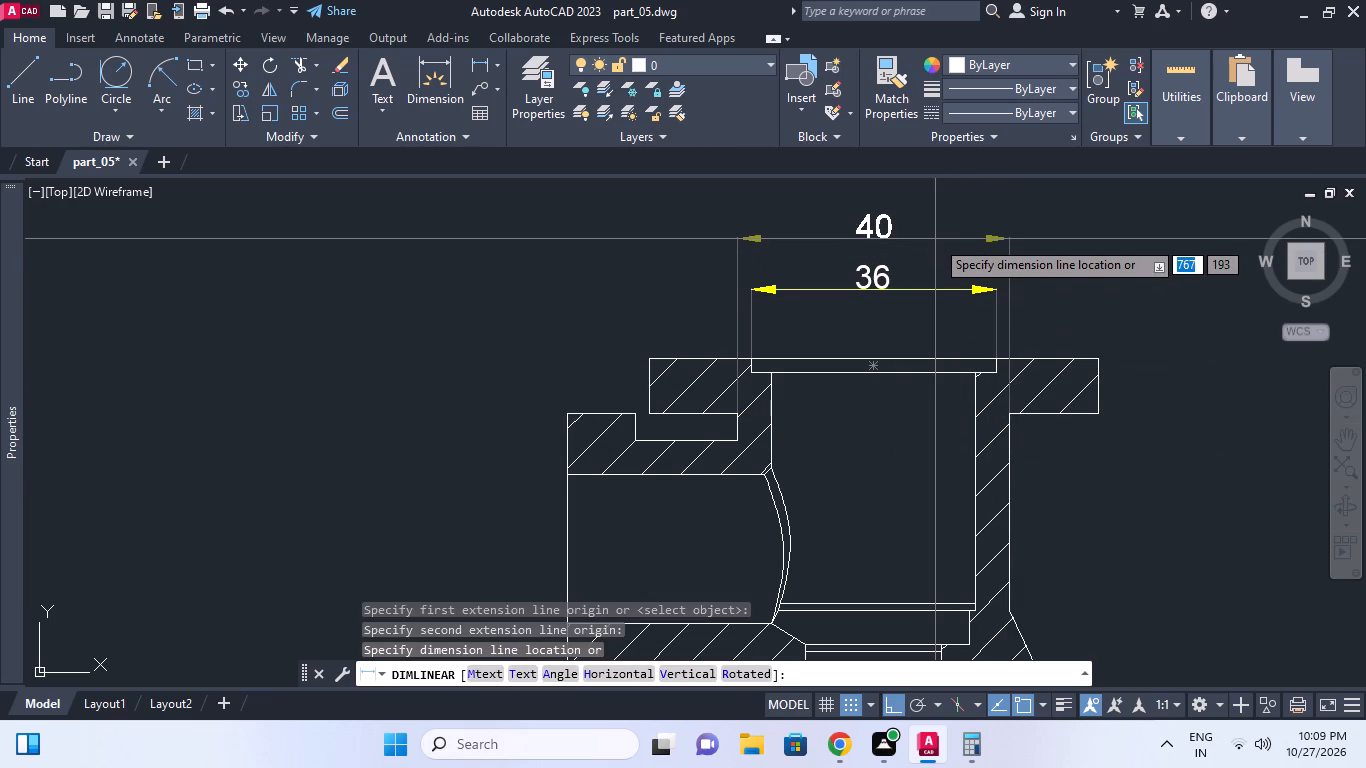
{"action": "left_click", "coordinate": [935, 239]}
Prefix the tube-width and recess-width dimensions above the top flange with the diameter symbol Ø.
{"action": "middle_click_drag", "start_coordinate": [962, 265], "coordinate": [963, 293]}
{"action": "double_click", "coordinate": [895, 260]}
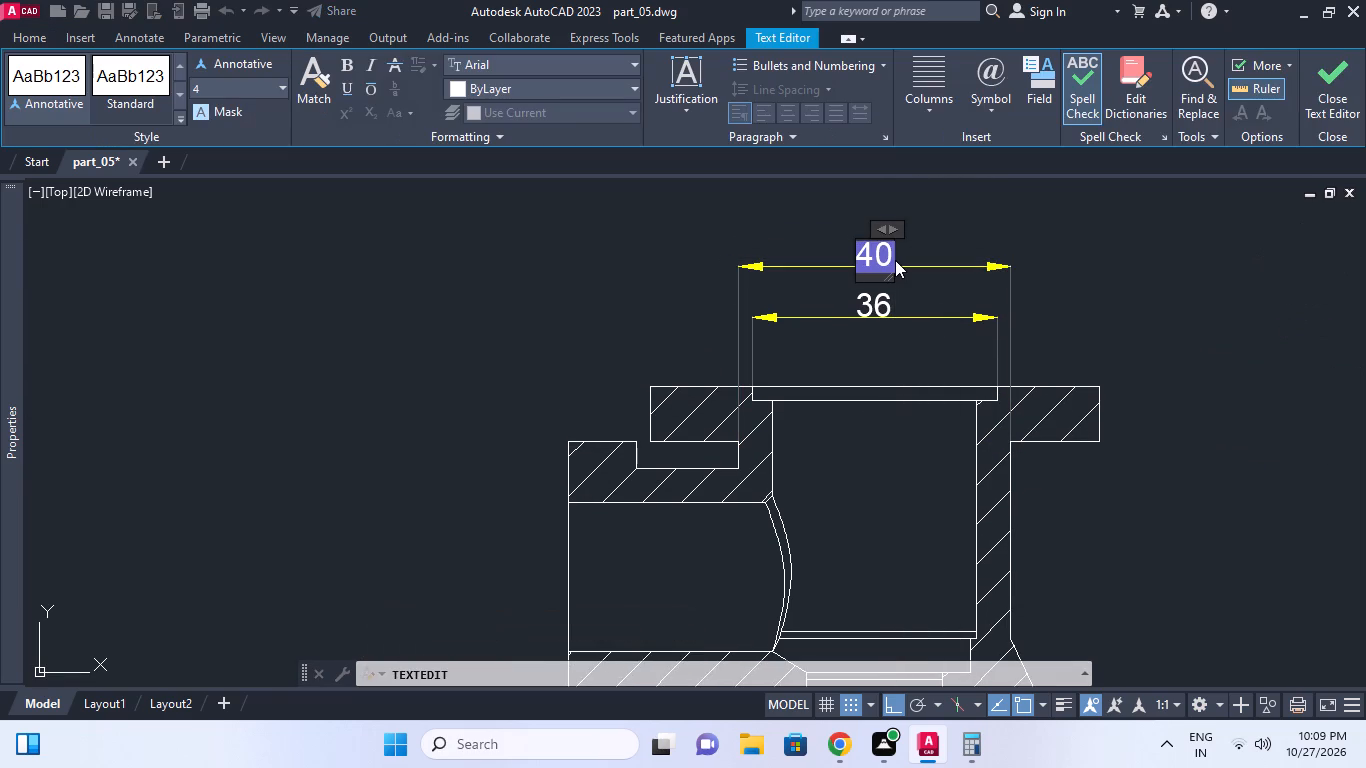
{"action": "type", "text": "%%C"}
{"action": "left_click", "coordinate": [917, 292]}
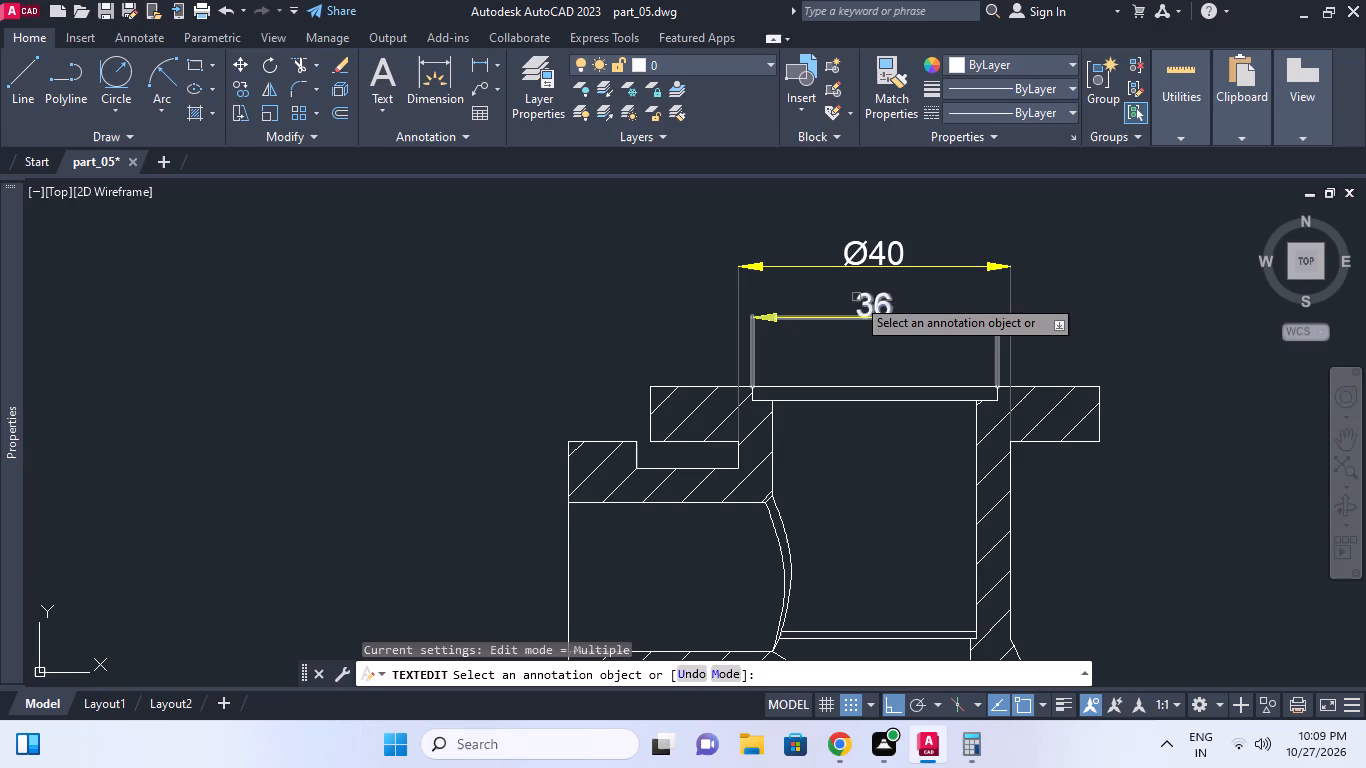
{"action": "double_click", "coordinate": [863, 301]}
{"action": "type", "text": "%%%"}
{"action": "key", "text": "shift+BackSpace"}
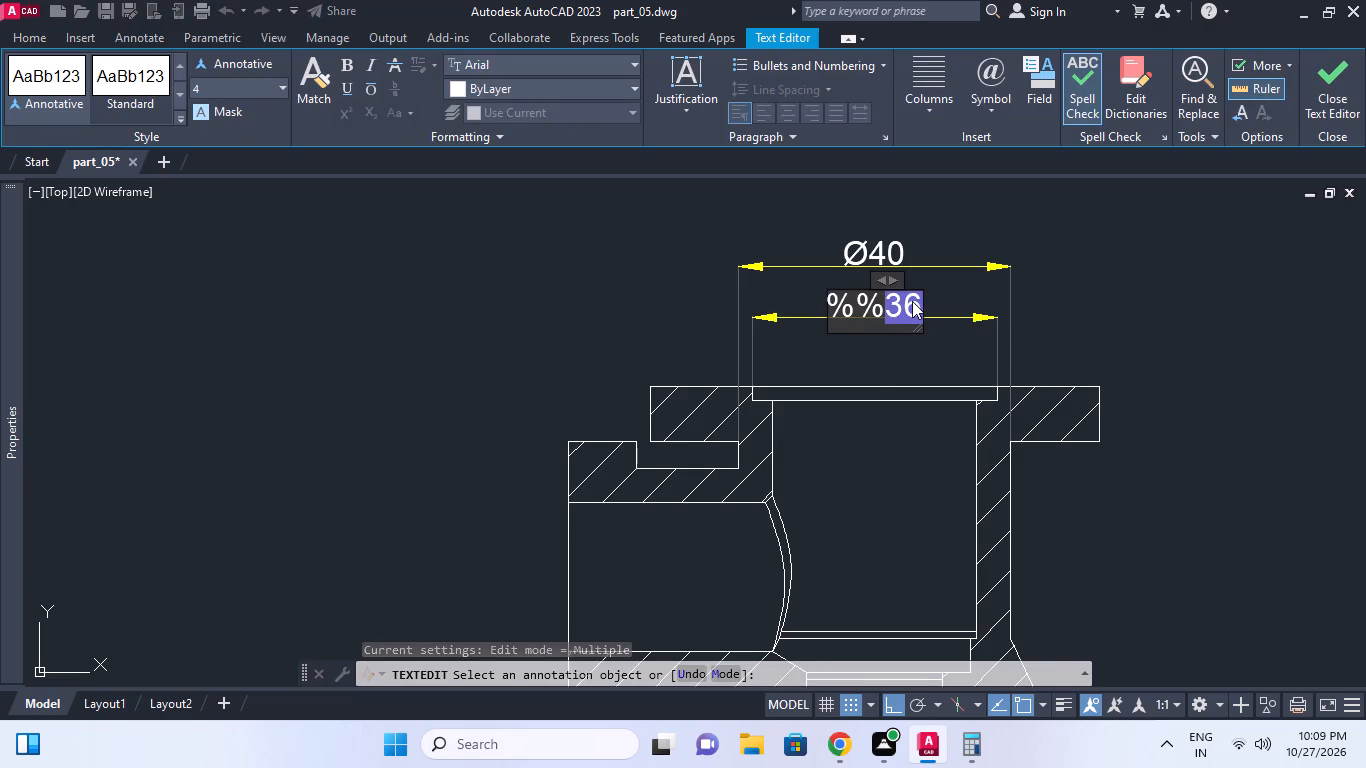
{"action": "key", "text": "shift+c"}
{"action": "left_click", "coordinate": [1200, 467]}
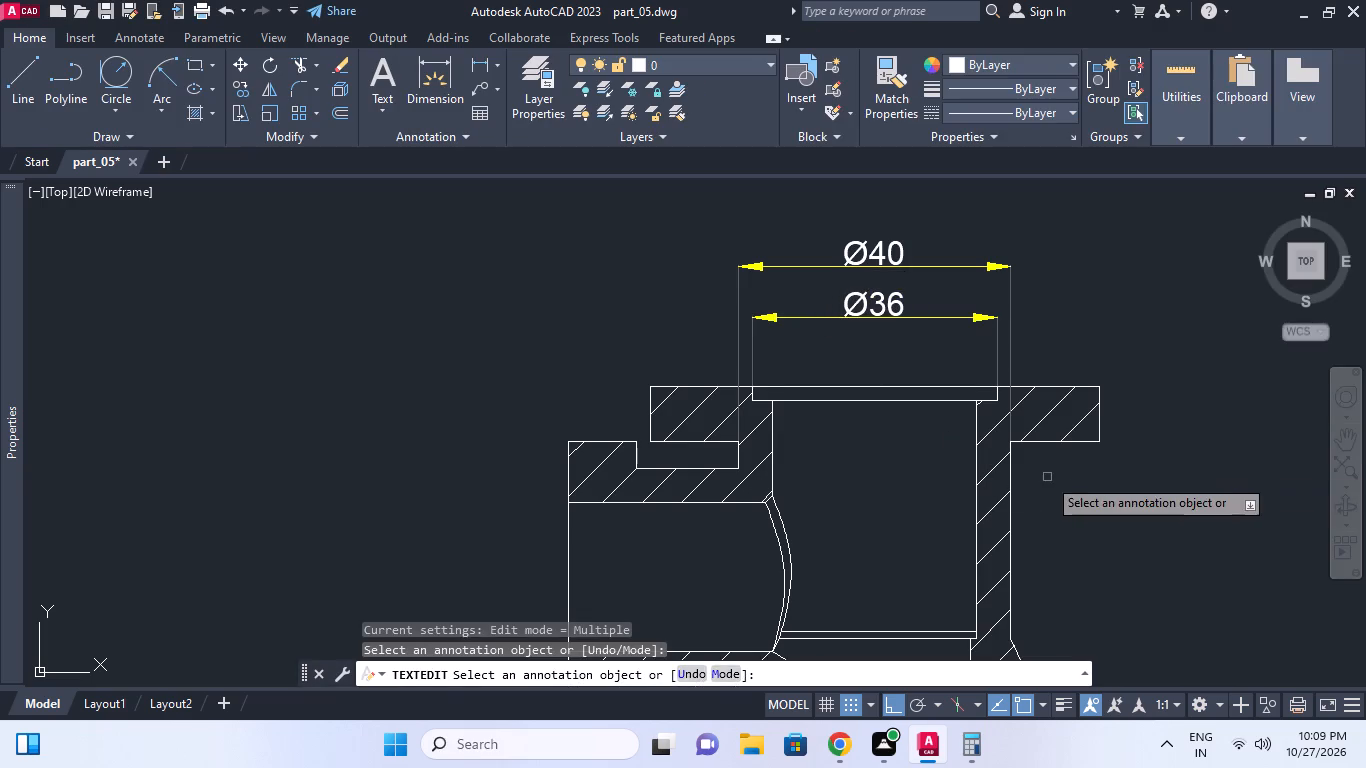
{"action": "key", "text": "Escape"}
Dimension the left branch tube's outer diameter vertically inside the branch, with a Ø prefix on the text.
{"action": "middle_click_drag", "start_coordinate": [1087, 463], "coordinate": [1107, 436]}
{"action": "type", "text": "dli"}
{"action": "key", "text": "space"}
{"action": "middle_click_drag", "start_coordinate": [1053, 460], "coordinate": [1070, 426]}
{"action": "middle_click_drag", "start_coordinate": [741, 310], "coordinate": [754, 216]}
{"action": "scroll", "coordinate": [741, 311], "scroll_direction": "down", "scroll_amount": 1}
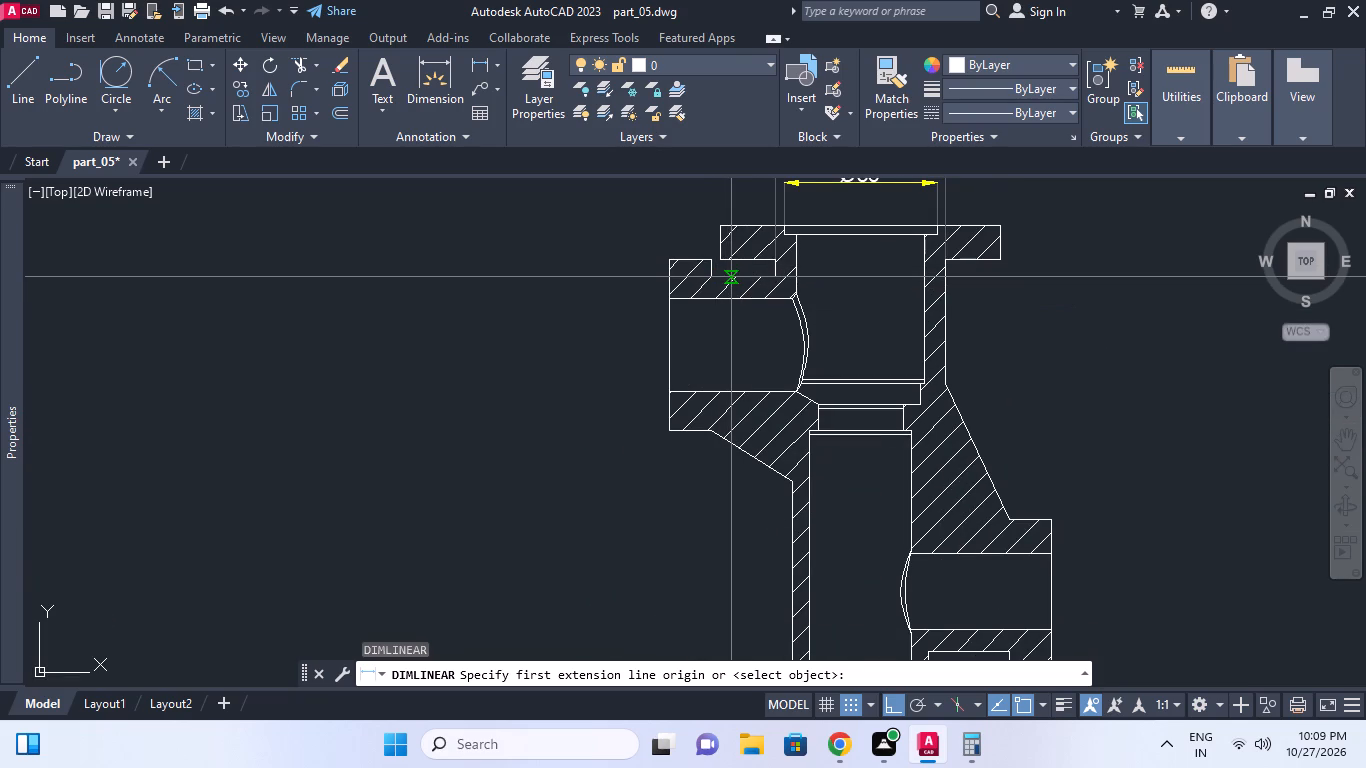
{"action": "left_click", "coordinate": [730, 276]}
{"action": "left_click", "coordinate": [728, 414]}
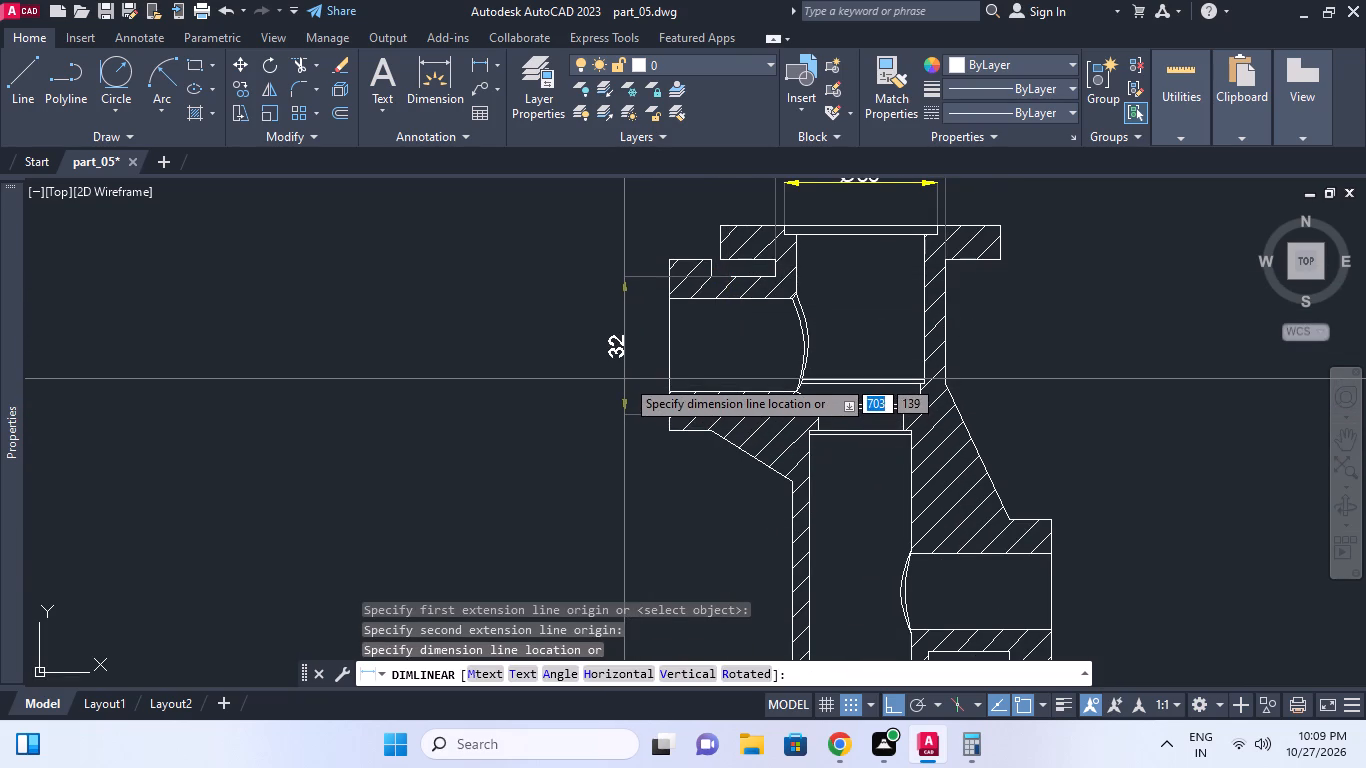
{"action": "left_click", "coordinate": [727, 350]}
{"action": "key", "text": "Escape"}
{"action": "double_click", "coordinate": [727, 335]}
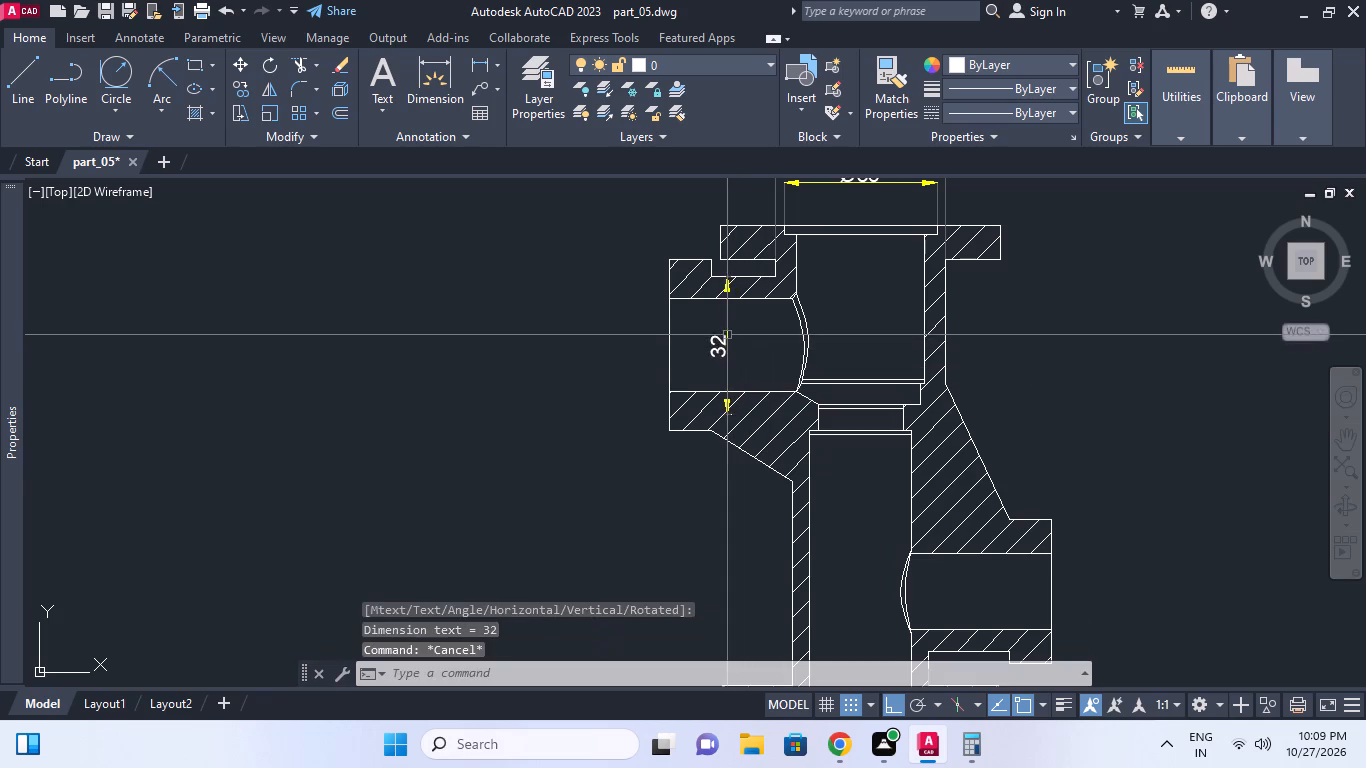
{"action": "type", "text": "%%C"}
{"action": "left_click", "coordinate": [811, 356]}
{"action": "key", "text": "Escape"}
Dimension the left branch's bore diameter just outside its flange face, with a Ø prefix on the text.
{"action": "middle_click_drag", "start_coordinate": [819, 348], "coordinate": [819, 345]}
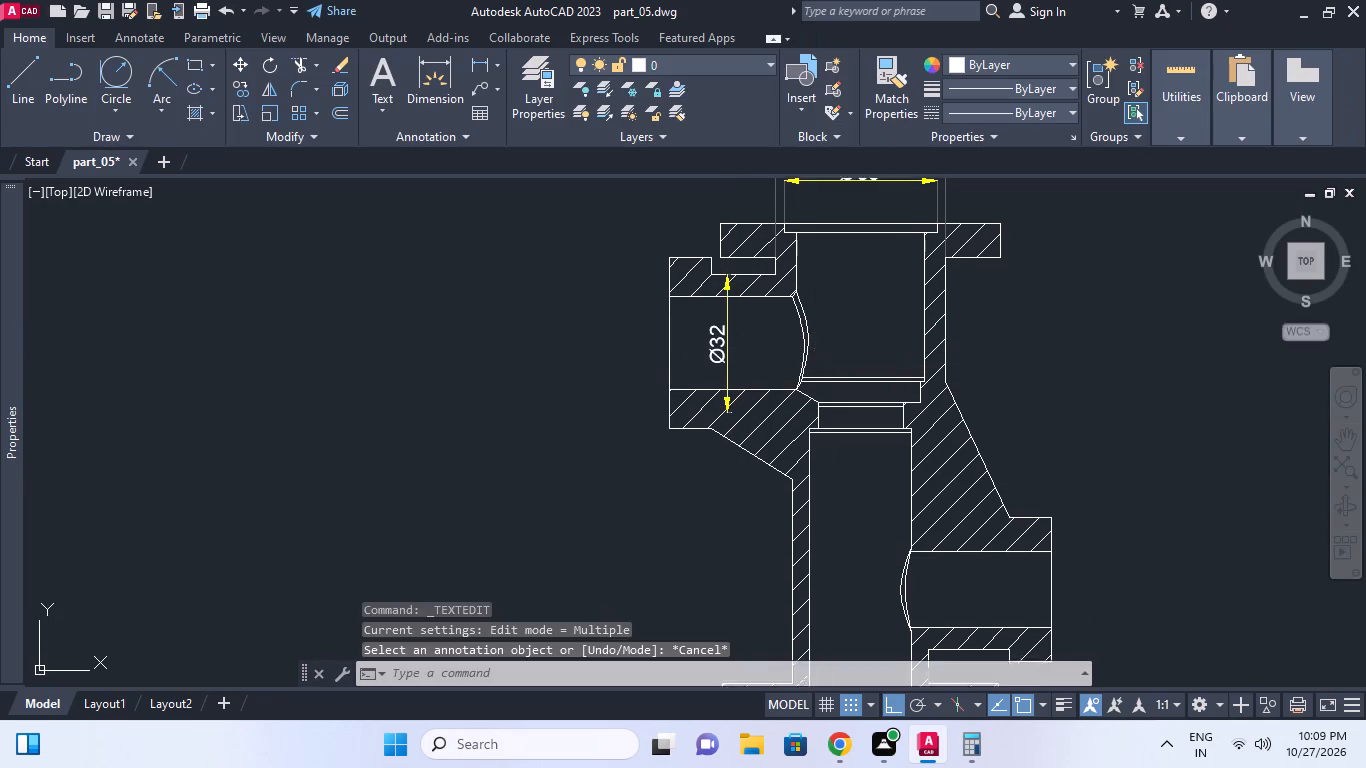
{"action": "middle_click_drag", "start_coordinate": [819, 345], "coordinate": [819, 324]}
{"action": "key", "text": "Escape"}
{"action": "key", "text": "d"}
{"action": "key", "text": "l"}
{"action": "key", "text": "i"}
{"action": "key", "text": "space"}
{"action": "left_click", "coordinate": [670, 362]}
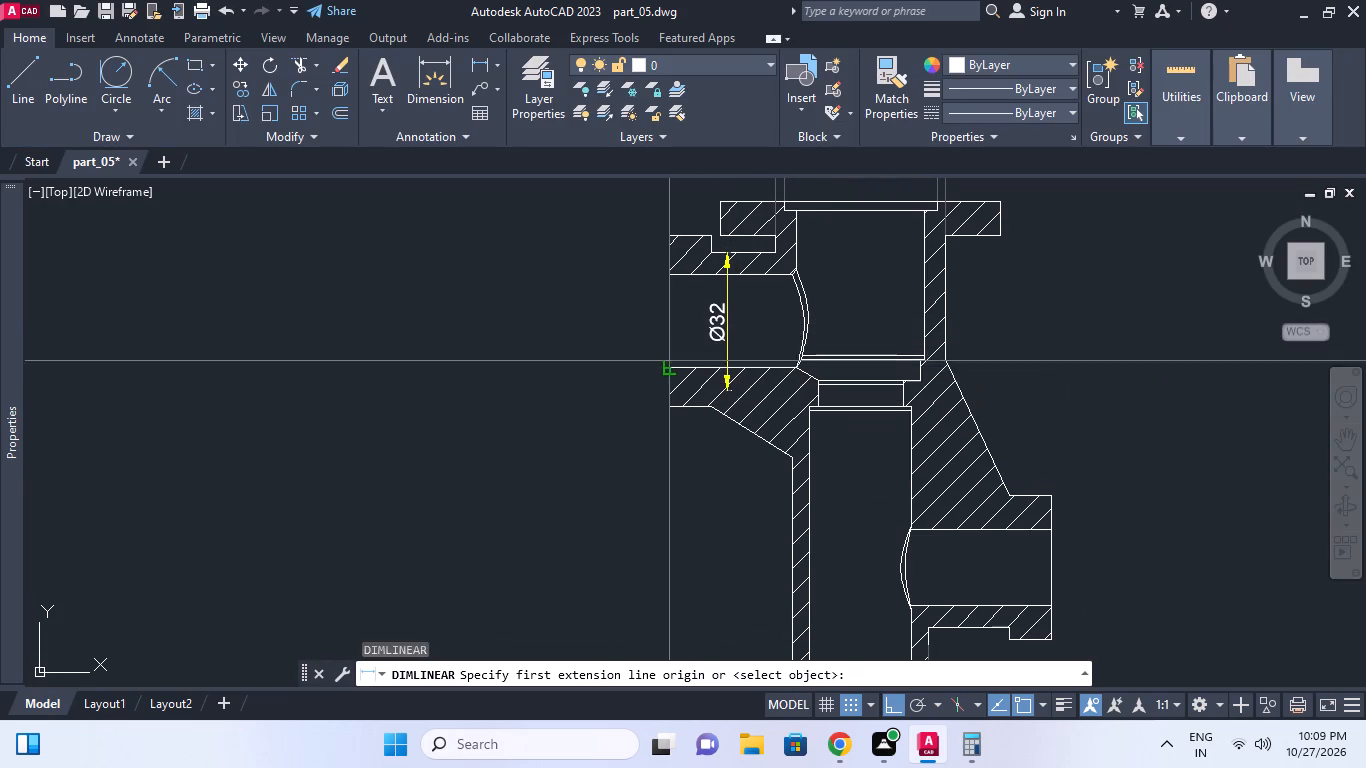
{"action": "left_click", "coordinate": [668, 266]}
{"action": "left_click", "coordinate": [626, 298]}
{"action": "double_click", "coordinate": [626, 313]}
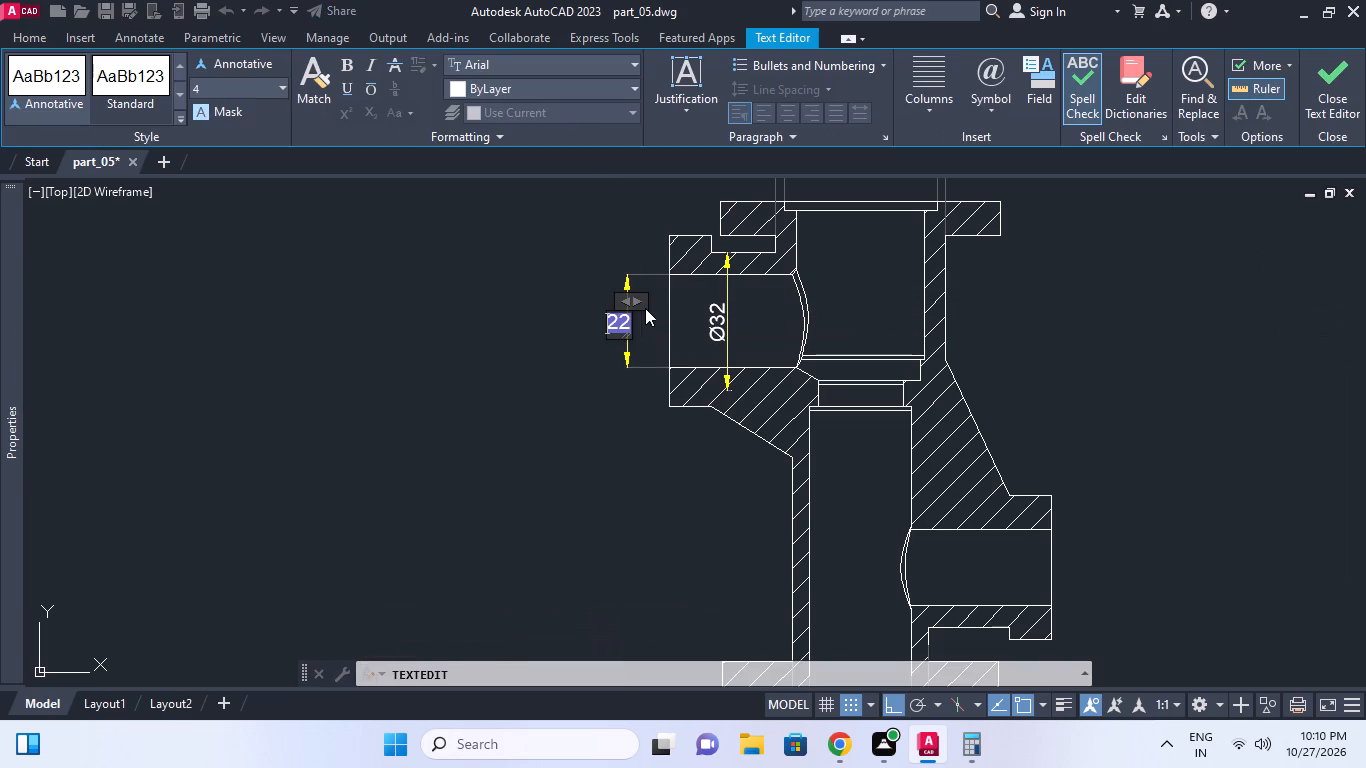
{"action": "type", "text": "%%C"}
{"action": "left_click", "coordinate": [651, 435]}
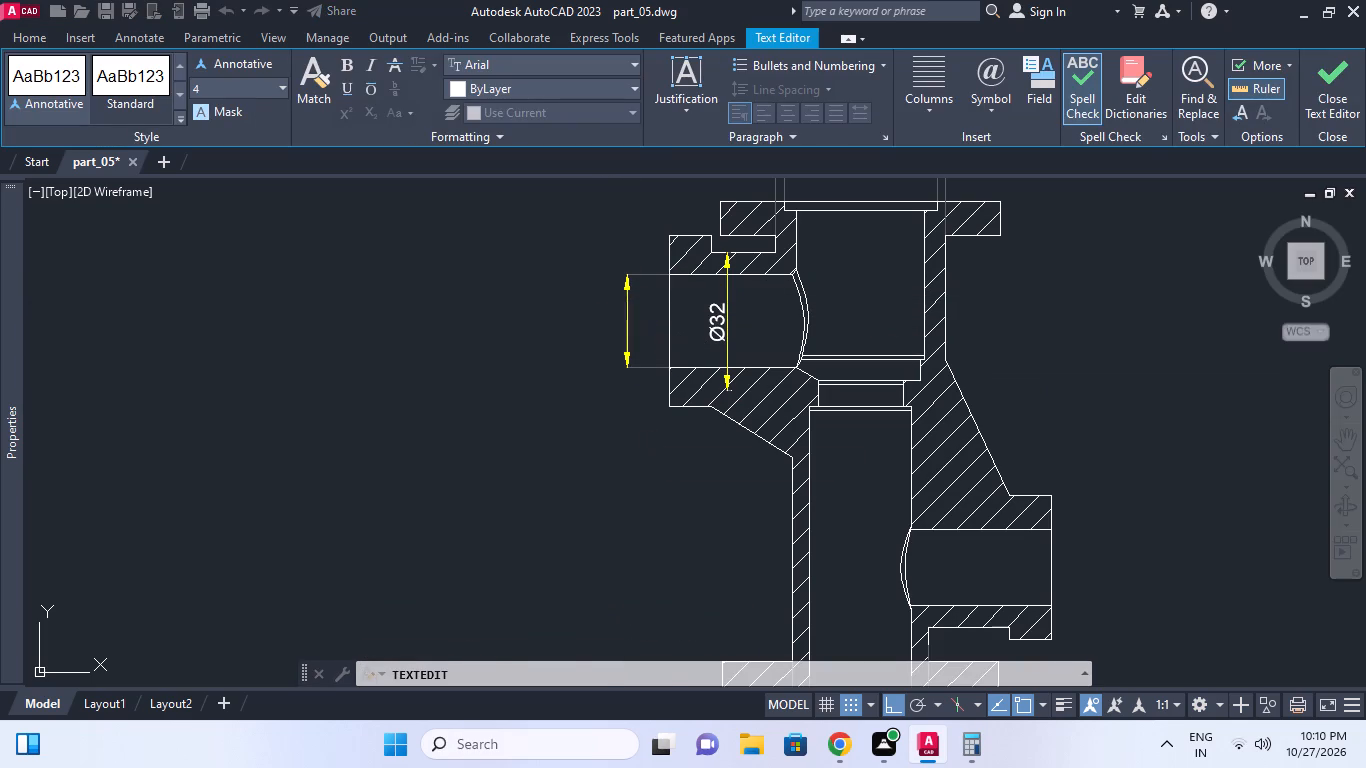
{"action": "key", "text": "Escape"}
Add a vertical linear dimension between the left and right branch axes, placed outside the left branch's bore dimension.
{"action": "middle_click_drag", "start_coordinate": [732, 447], "coordinate": [757, 407]}
{"action": "key", "text": "space"}
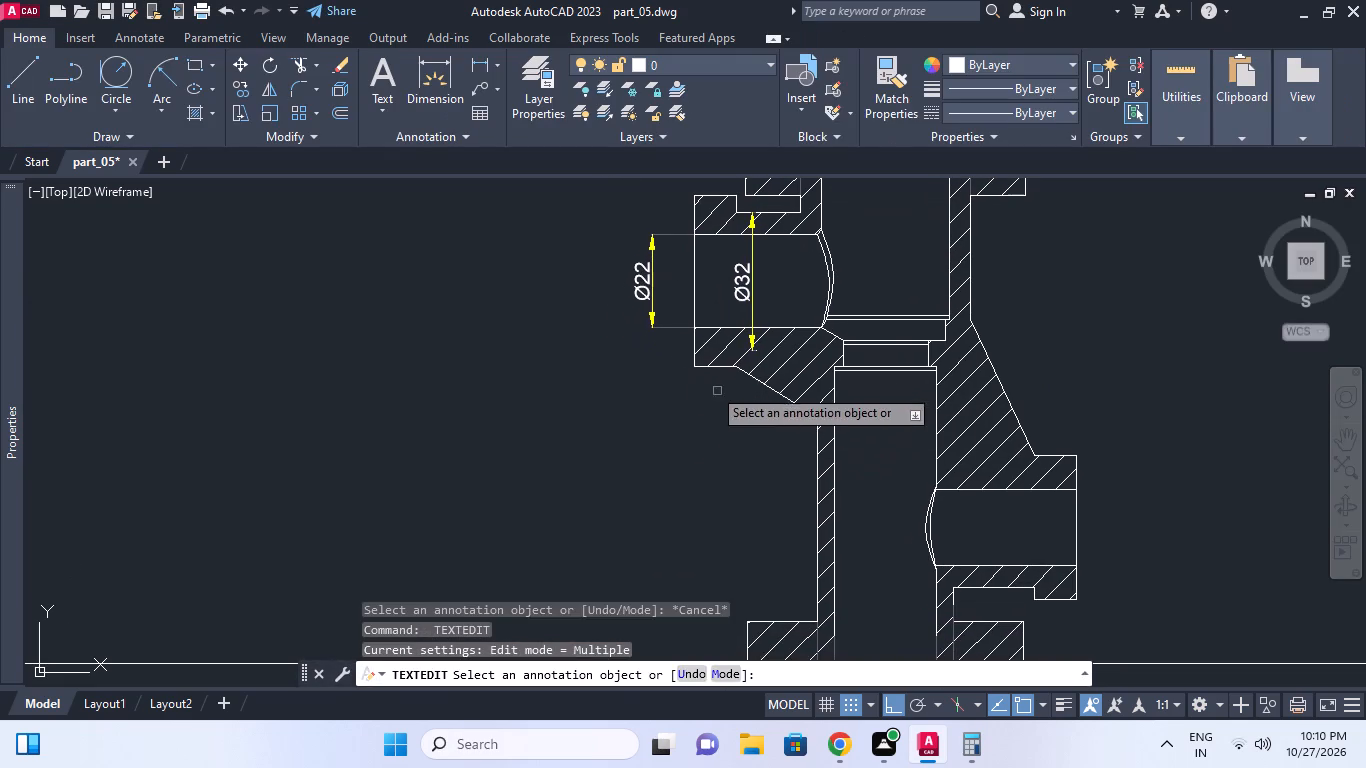
{"action": "key", "text": "Escape"}
{"action": "type", "text": "dli"}
{"action": "key", "text": "space"}
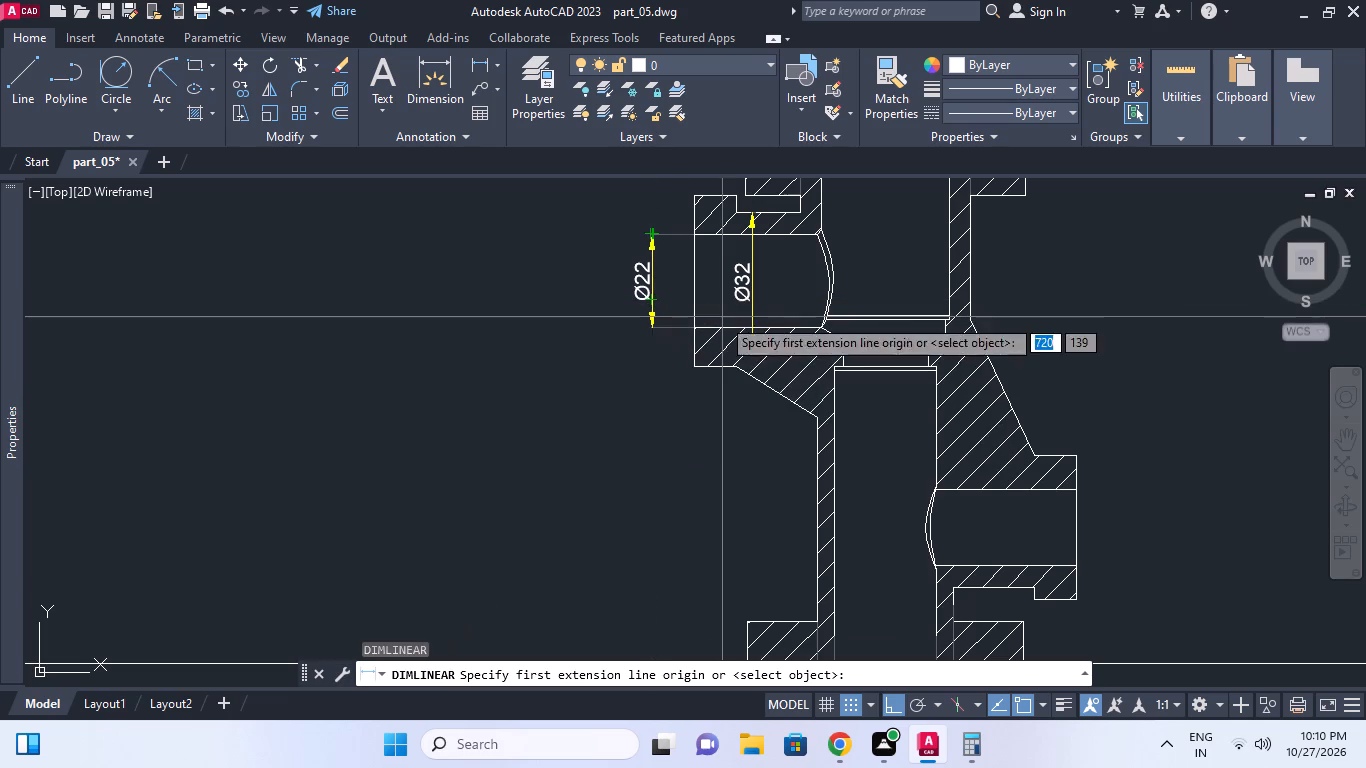
{"action": "middle_click", "coordinate": [721, 317]}
{"action": "left_click", "coordinate": [691, 281]}
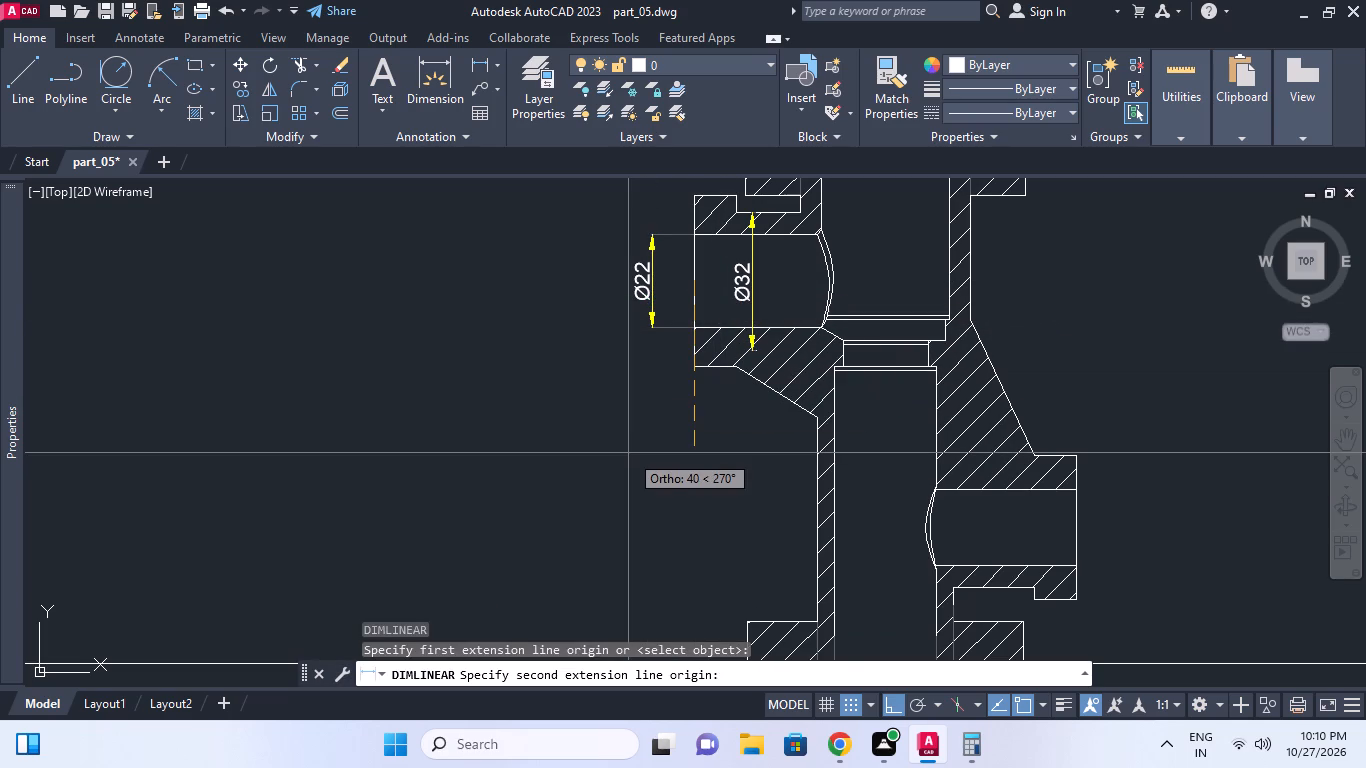
{"action": "middle_click_drag", "start_coordinate": [629, 453], "coordinate": [652, 425]}
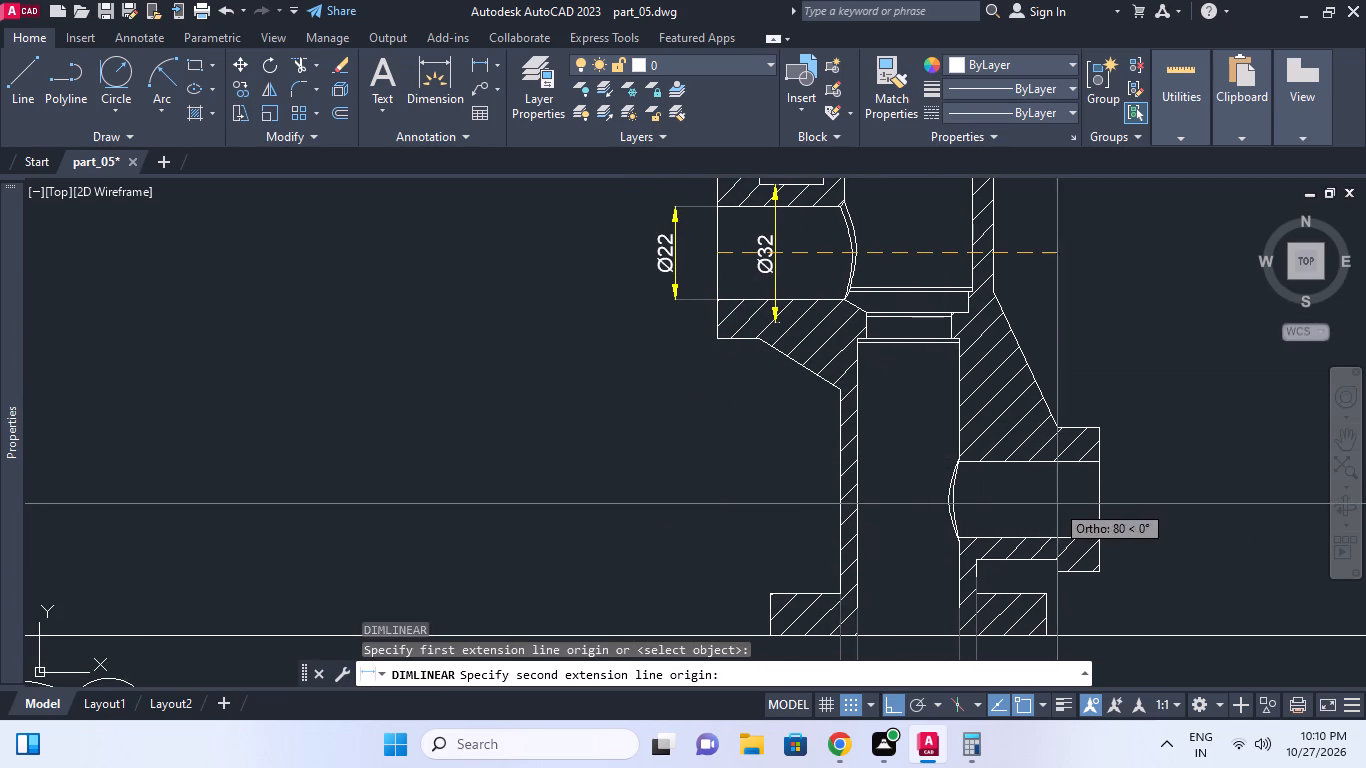
{"action": "left_click", "coordinate": [1105, 503]}
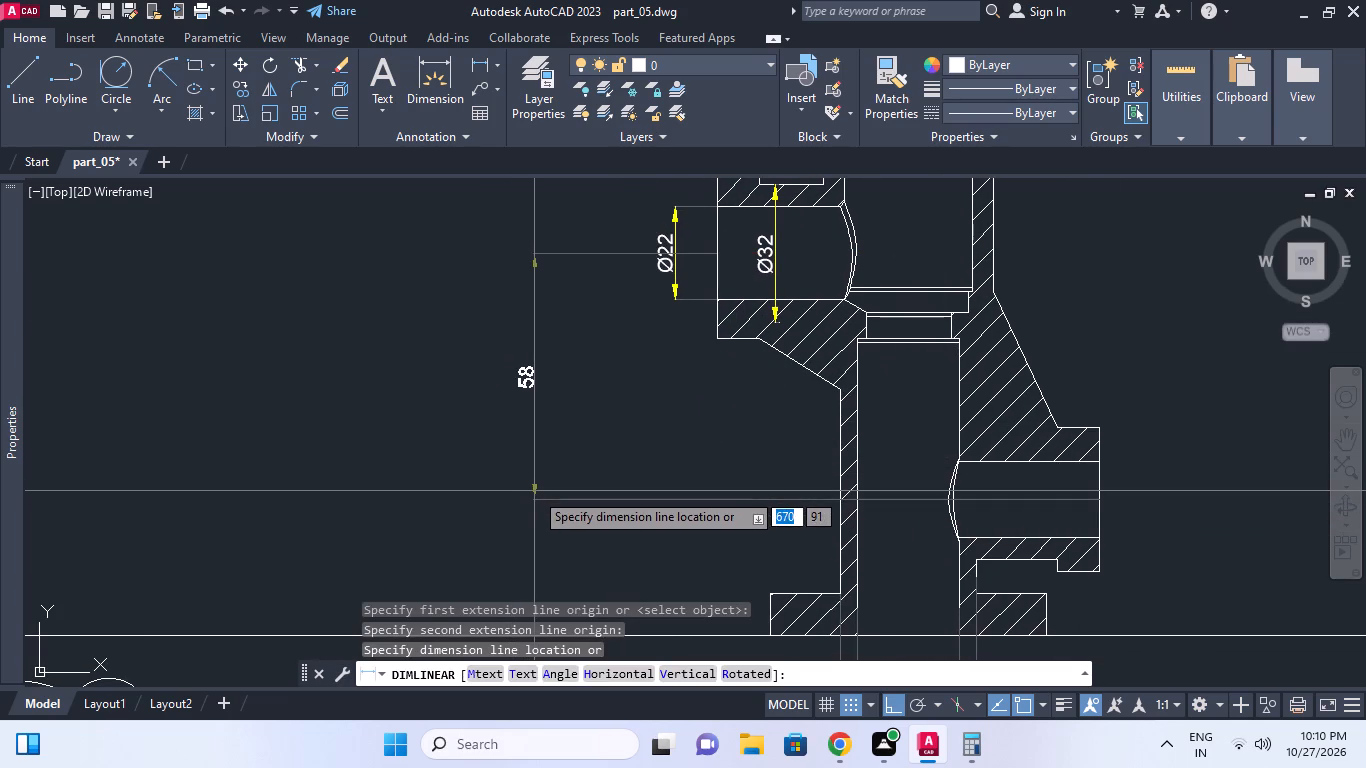
{"action": "left_click", "coordinate": [643, 474]}
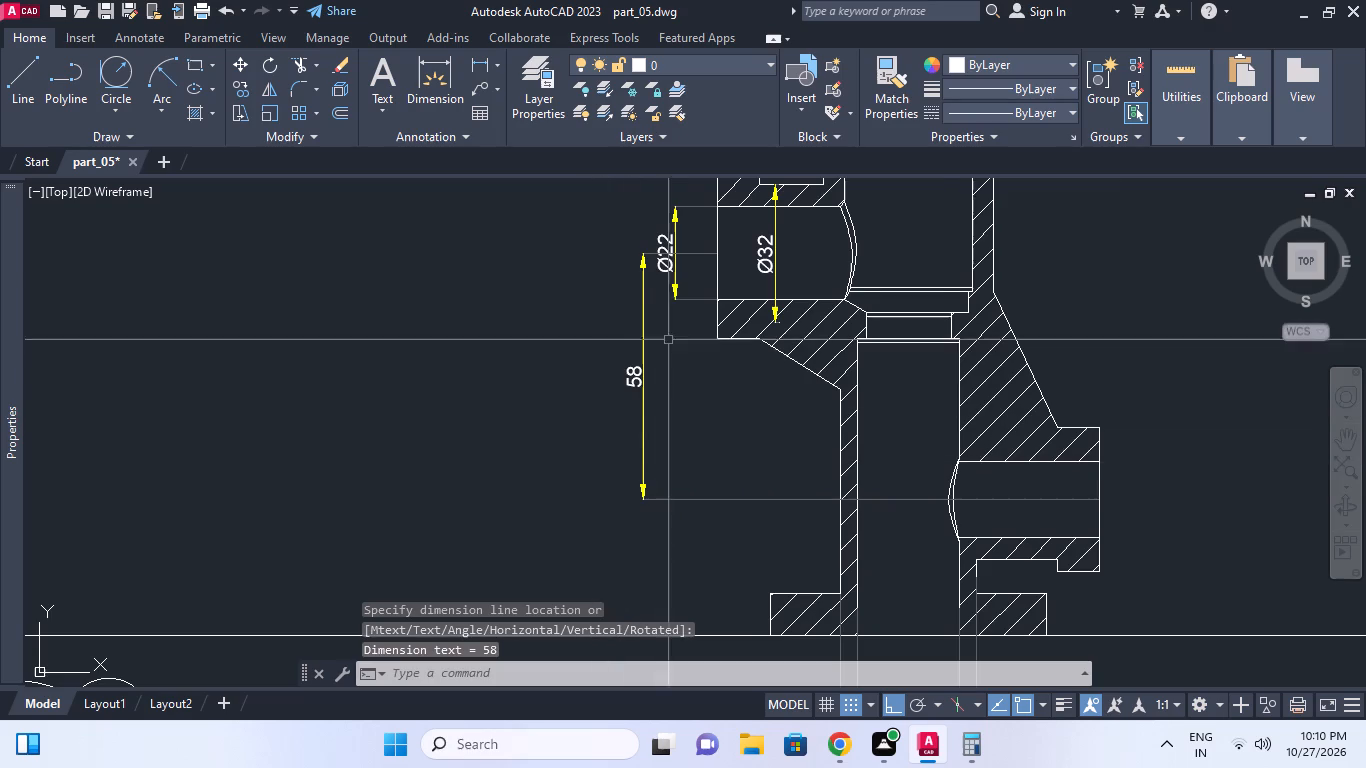
Add a vertical linear dimension from the base line up to the left branch's axis, outside the axis-spacing dimension.
{"action": "middle_click_drag", "start_coordinate": [669, 336], "coordinate": [669, 373]}
{"action": "middle_click_drag", "start_coordinate": [683, 325], "coordinate": [694, 387]}
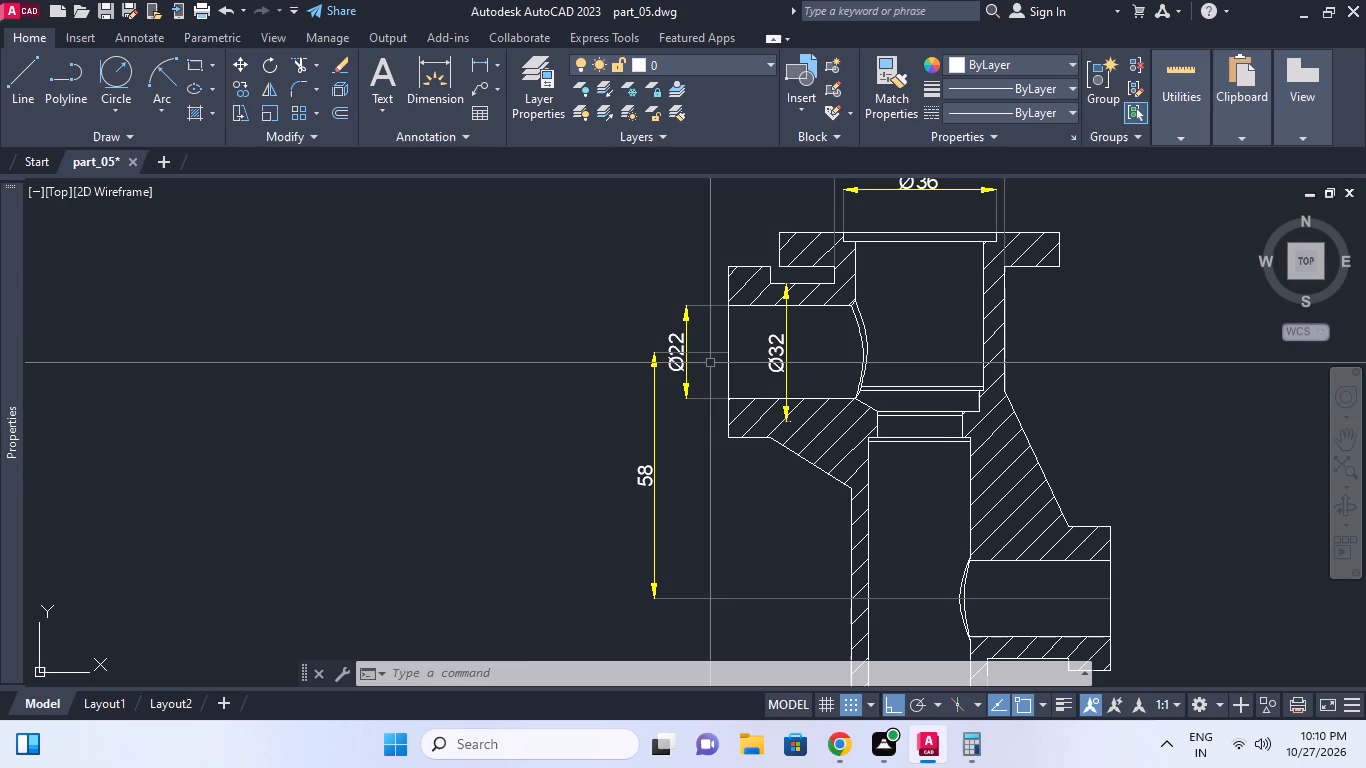
{"action": "key", "text": "space"}
{"action": "middle_click_drag", "start_coordinate": [838, 596], "coordinate": [838, 599]}
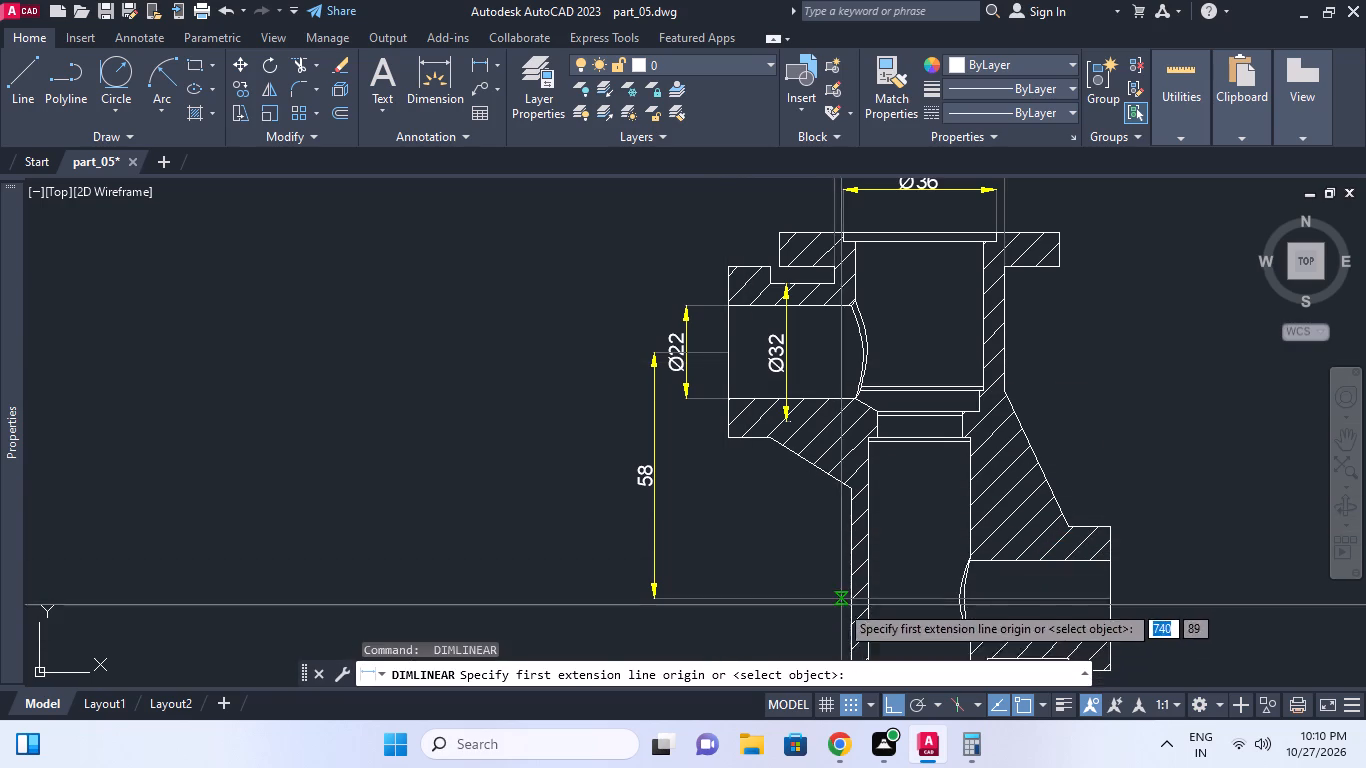
{"action": "middle_click_drag", "start_coordinate": [838, 599], "coordinate": [846, 411]}
{"action": "left_click", "coordinate": [746, 553]}
{"action": "middle_click_drag", "start_coordinate": [741, 414], "coordinate": [745, 560]}
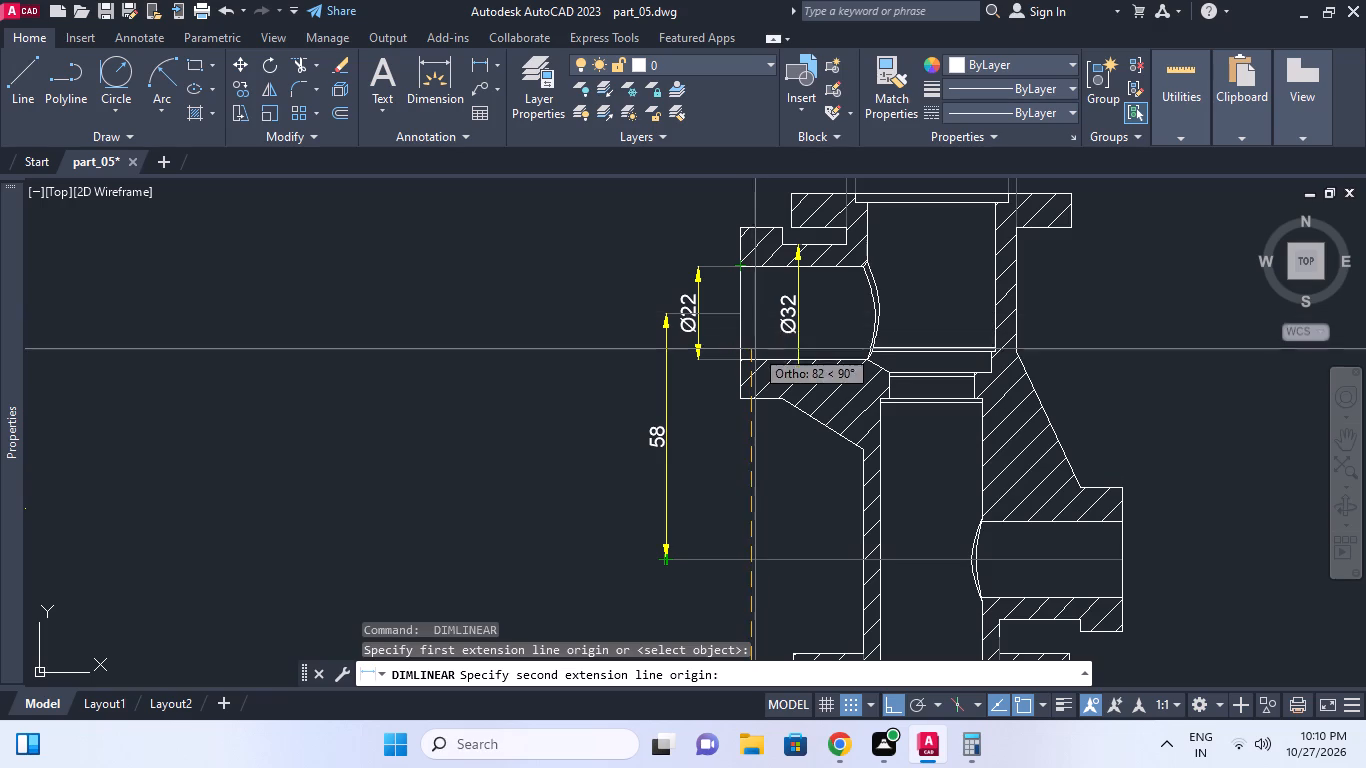
{"action": "left_click", "coordinate": [739, 316]}
{"action": "left_click", "coordinate": [609, 333]}
Add a vertical linear dimension from the base to where the lower tube's outer wall meets the sloped edge.
{"action": "middle_click_drag", "start_coordinate": [695, 343], "coordinate": [692, 311]}
{"action": "scroll", "coordinate": [695, 342], "scroll_direction": "down", "scroll_amount": 1}
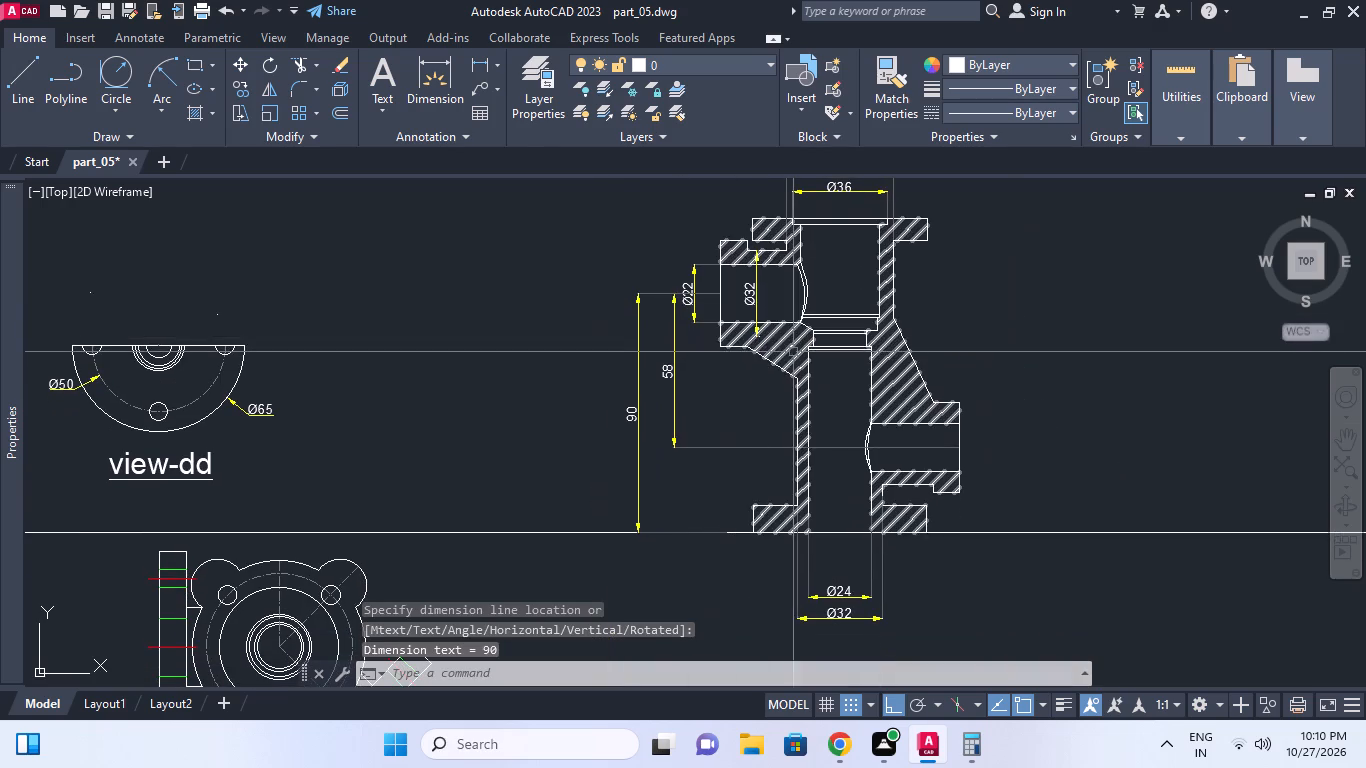
{"action": "middle_click_drag", "start_coordinate": [806, 359], "coordinate": [793, 333]}
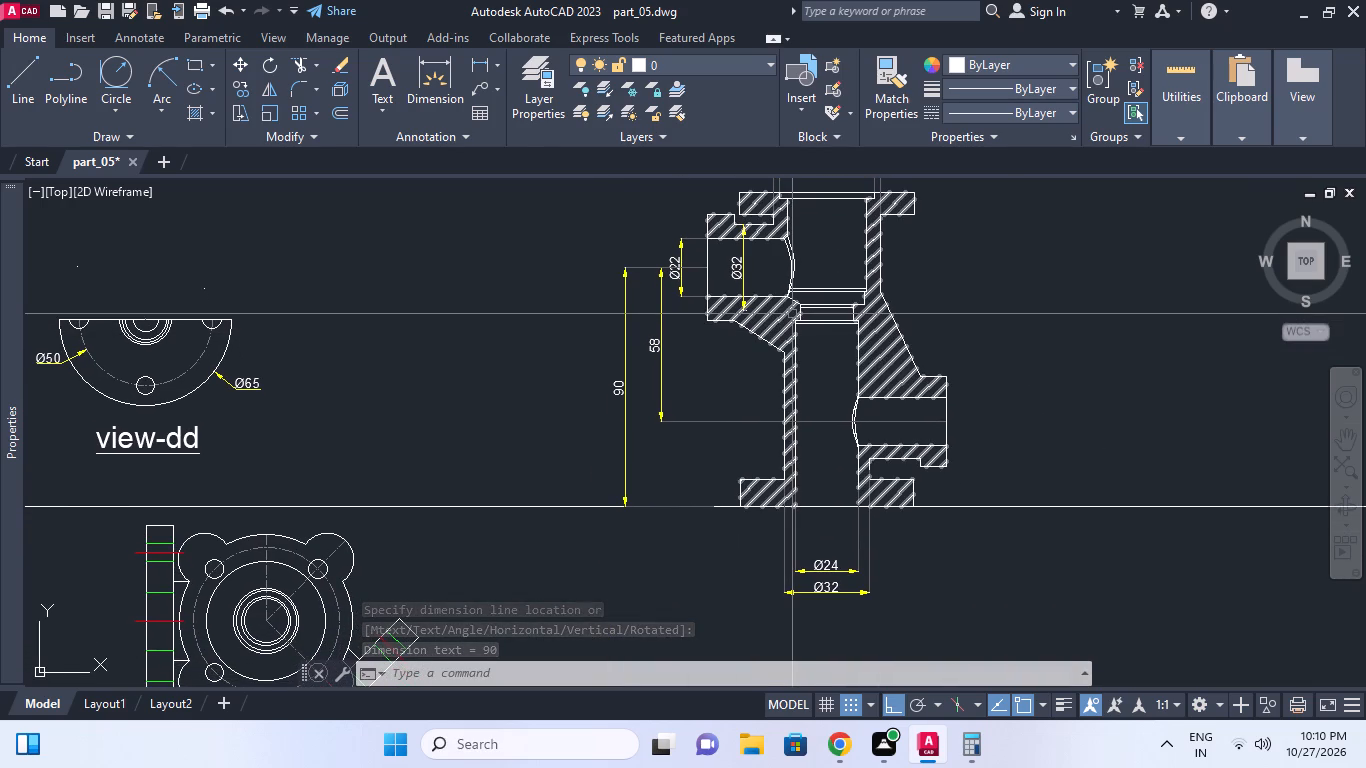
{"action": "scroll", "coordinate": [767, 376], "scroll_direction": "up", "scroll_amount": 1}
{"action": "key", "text": "space"}
{"action": "left_click", "coordinate": [794, 343]}
{"action": "left_click", "coordinate": [681, 582]}
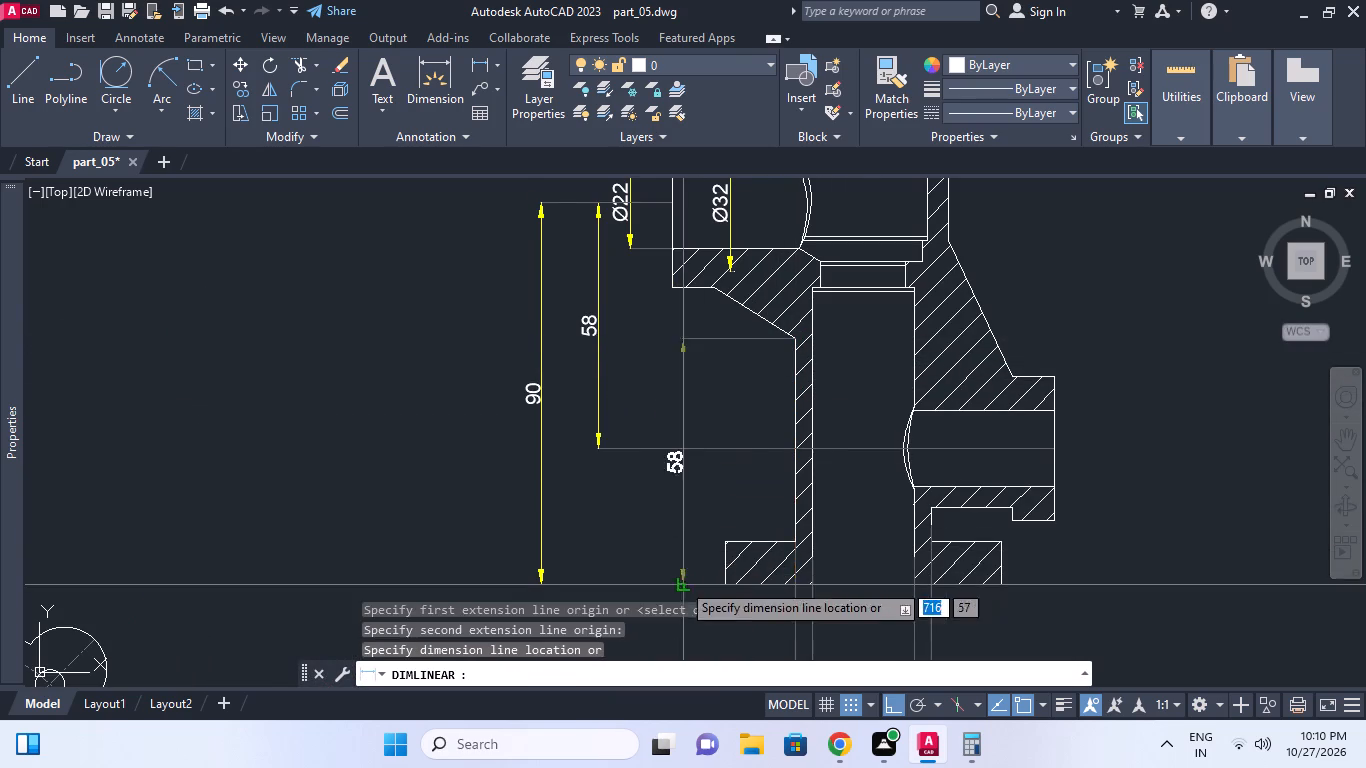
{"action": "left_click", "coordinate": [634, 470]}
Dimension the lower vertical bore's diameter inside the bore, just above the right branch, with a Ø prefix on the text.
{"action": "middle_click", "coordinate": [683, 452]}
{"action": "middle_click_drag", "start_coordinate": [744, 468], "coordinate": [696, 451]}
{"action": "middle_click_drag", "start_coordinate": [742, 489], "coordinate": [740, 434]}
{"action": "key", "text": "space"}
{"action": "key", "text": "Escape"}
{"action": "middle_click_drag", "start_coordinate": [826, 471], "coordinate": [809, 494]}
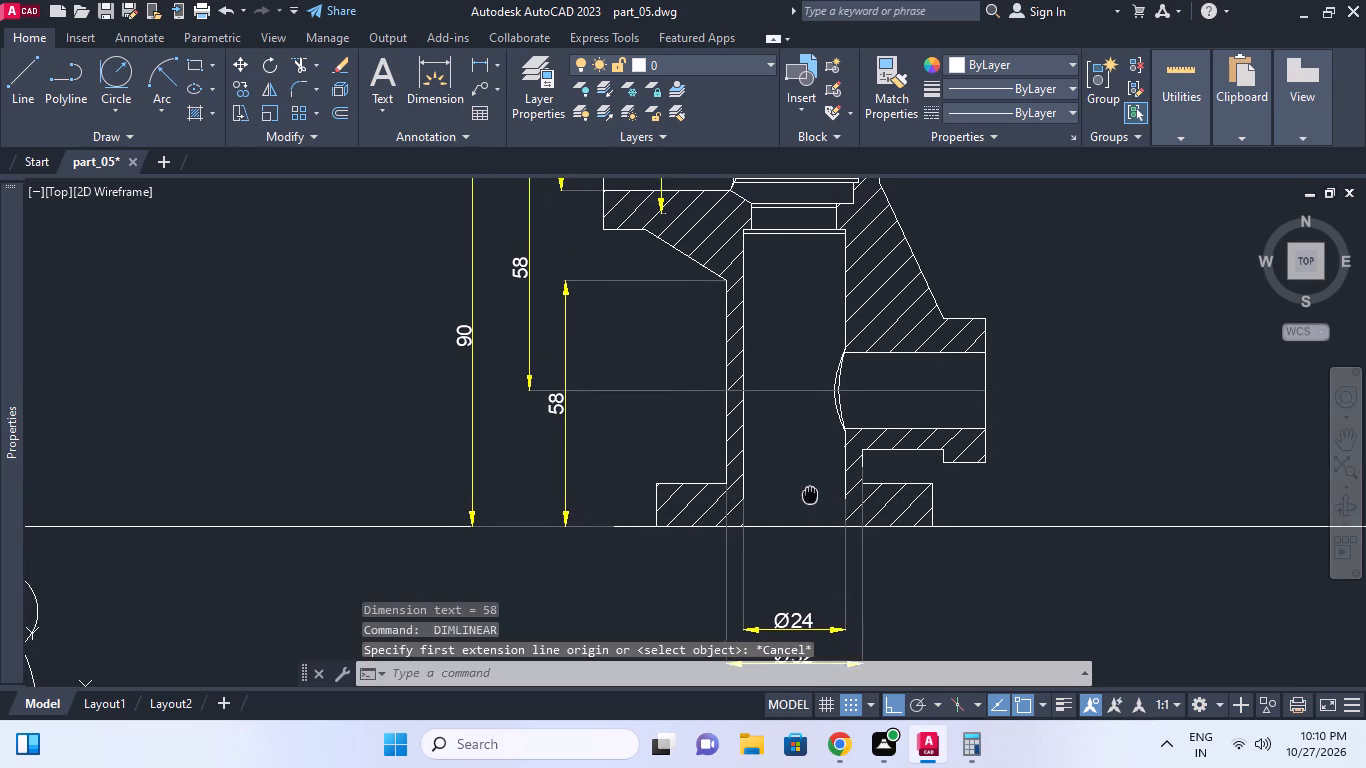
{"action": "middle_click_drag", "start_coordinate": [809, 494], "coordinate": [808, 491]}
{"action": "key", "text": "space"}
{"action": "left_click", "coordinate": [743, 328]}
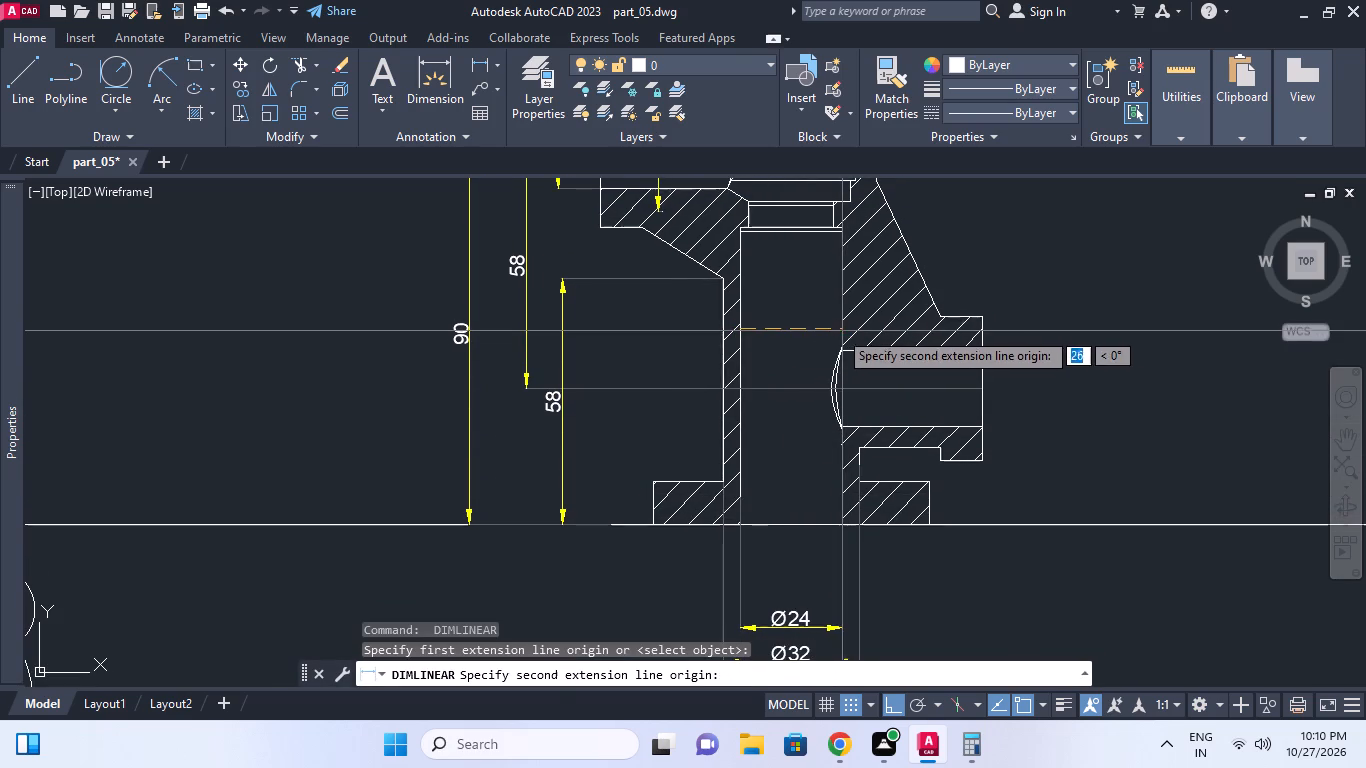
{"action": "left_click", "coordinate": [836, 329]}
{"action": "left_click", "coordinate": [836, 327]}
{"action": "double_click", "coordinate": [798, 321]}
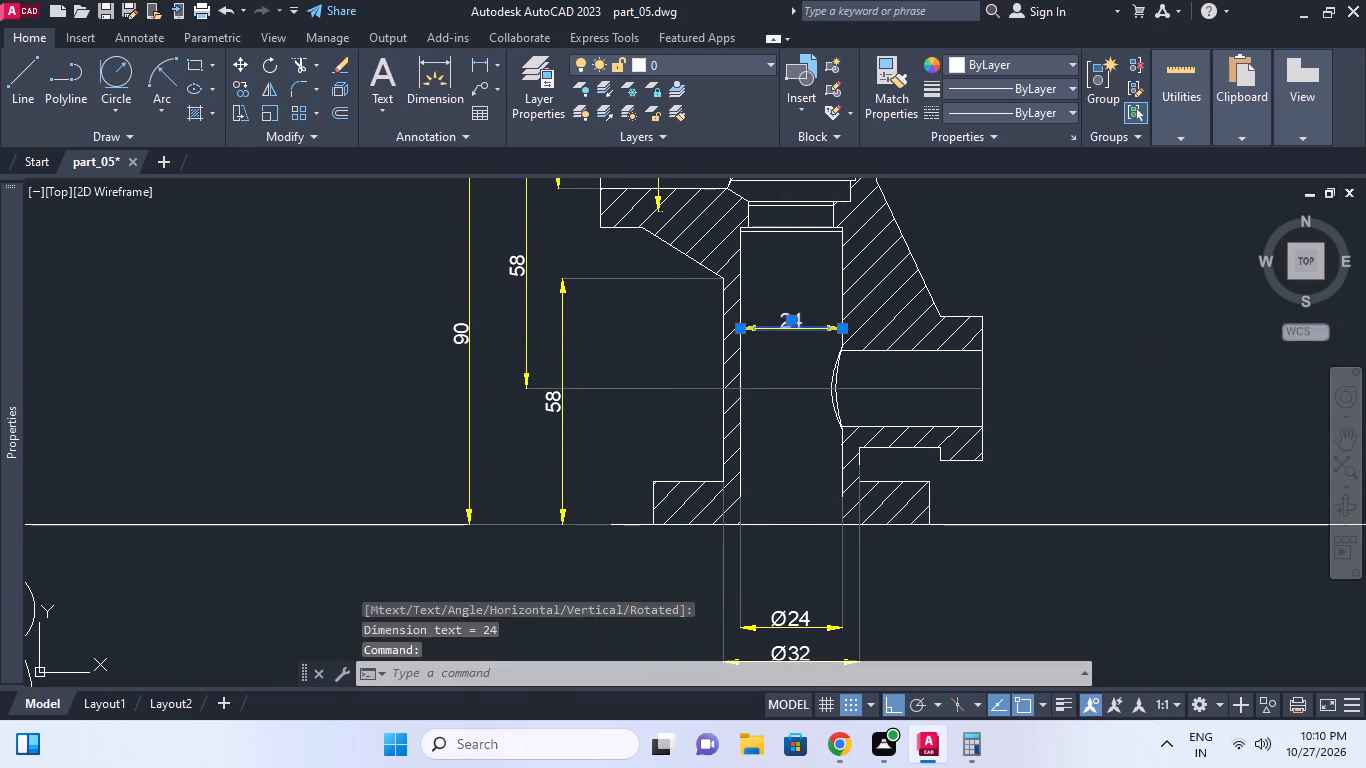
{"action": "type", "text": "%%C"}
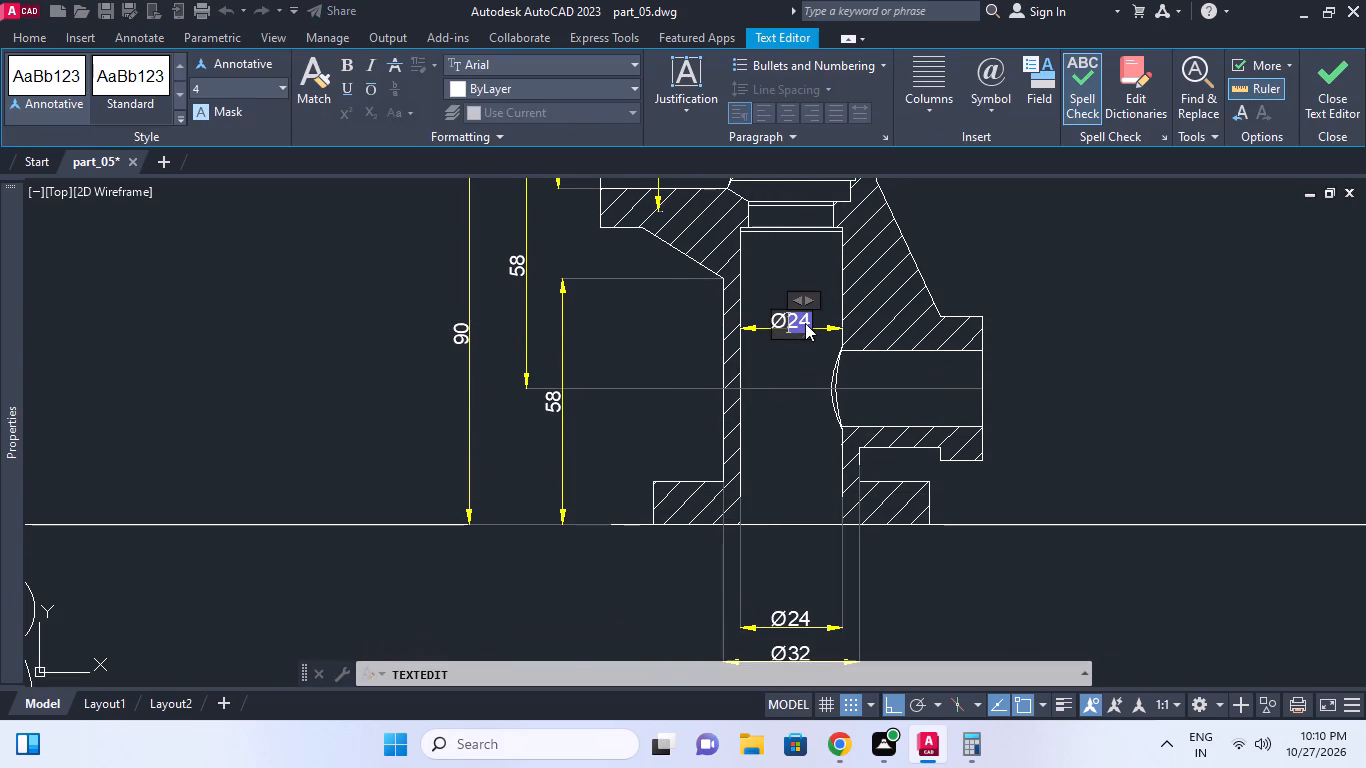
{"action": "left_click", "coordinate": [961, 254]}
{"action": "middle_click_drag", "start_coordinate": [1040, 312], "coordinate": [1032, 324]}
{"action": "key", "text": "Escape"}
Add a vertical linear dimension for the right branch's bore, placed inside the bore near its flange face.
{"action": "middle_click_drag", "start_coordinate": [1047, 347], "coordinate": [1033, 313]}
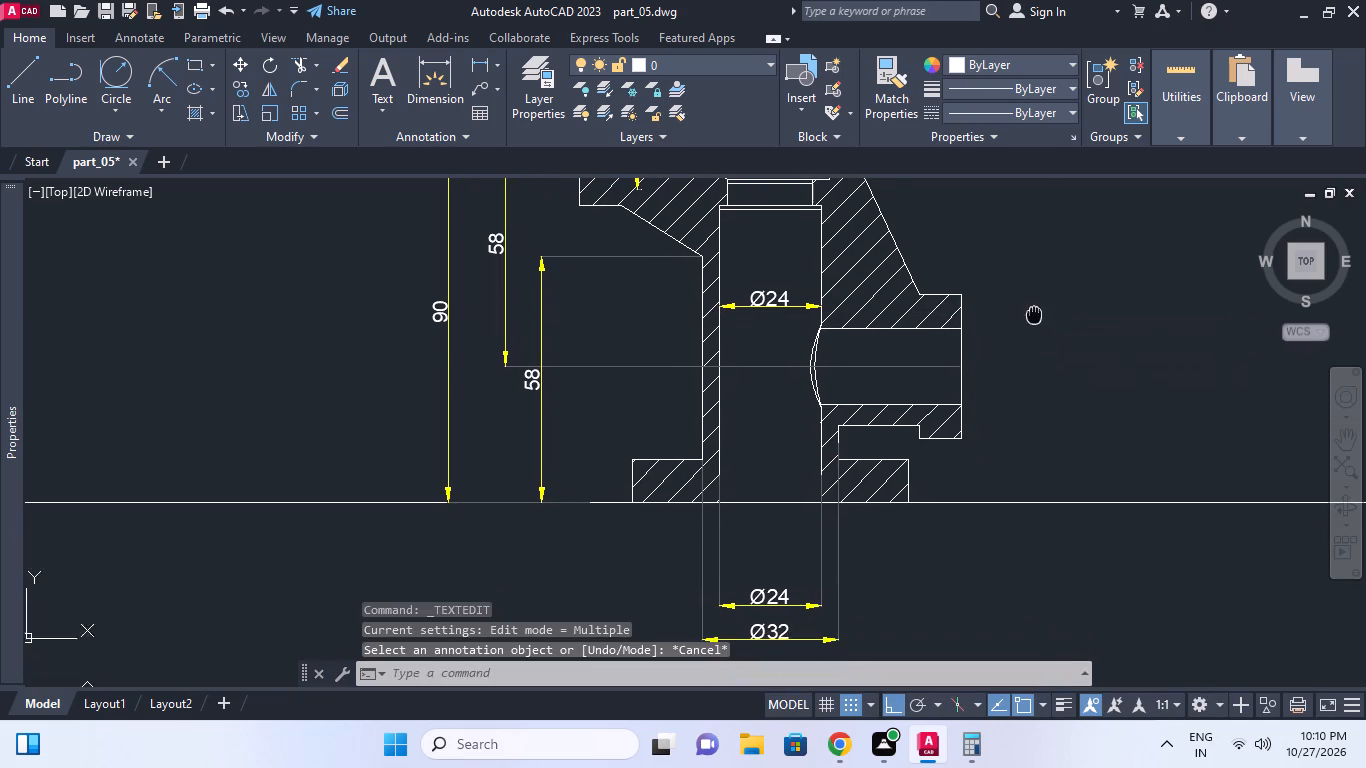
{"action": "middle_click_drag", "start_coordinate": [1033, 313], "coordinate": [1034, 313]}
{"action": "key", "text": "space"}
{"action": "scroll", "coordinate": [987, 380], "scroll_direction": "up", "scroll_amount": 1}
{"action": "key", "text": "Escape"}
{"action": "key", "text": "d"}
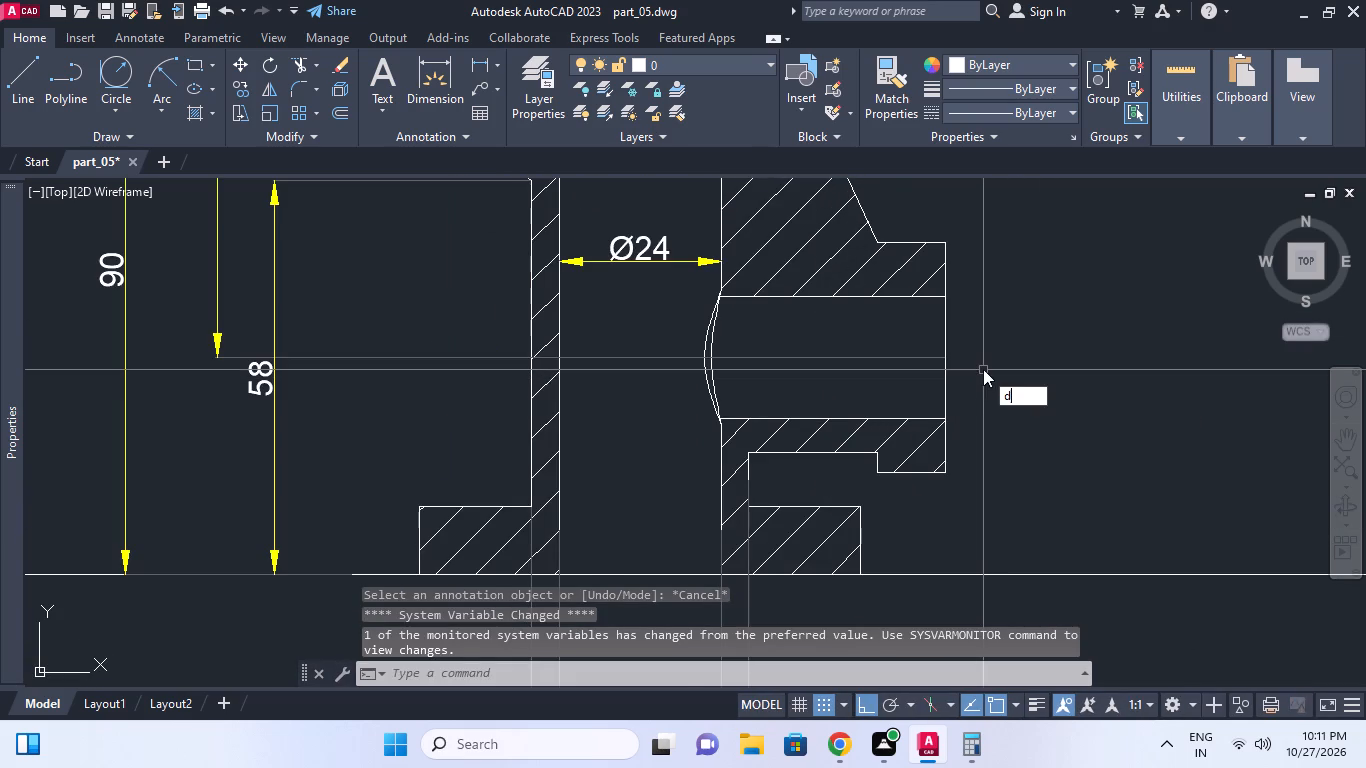
{"action": "key", "text": "l"}
{"action": "key", "text": "i"}
{"action": "key", "text": "space"}
{"action": "left_click", "coordinate": [914, 295]}
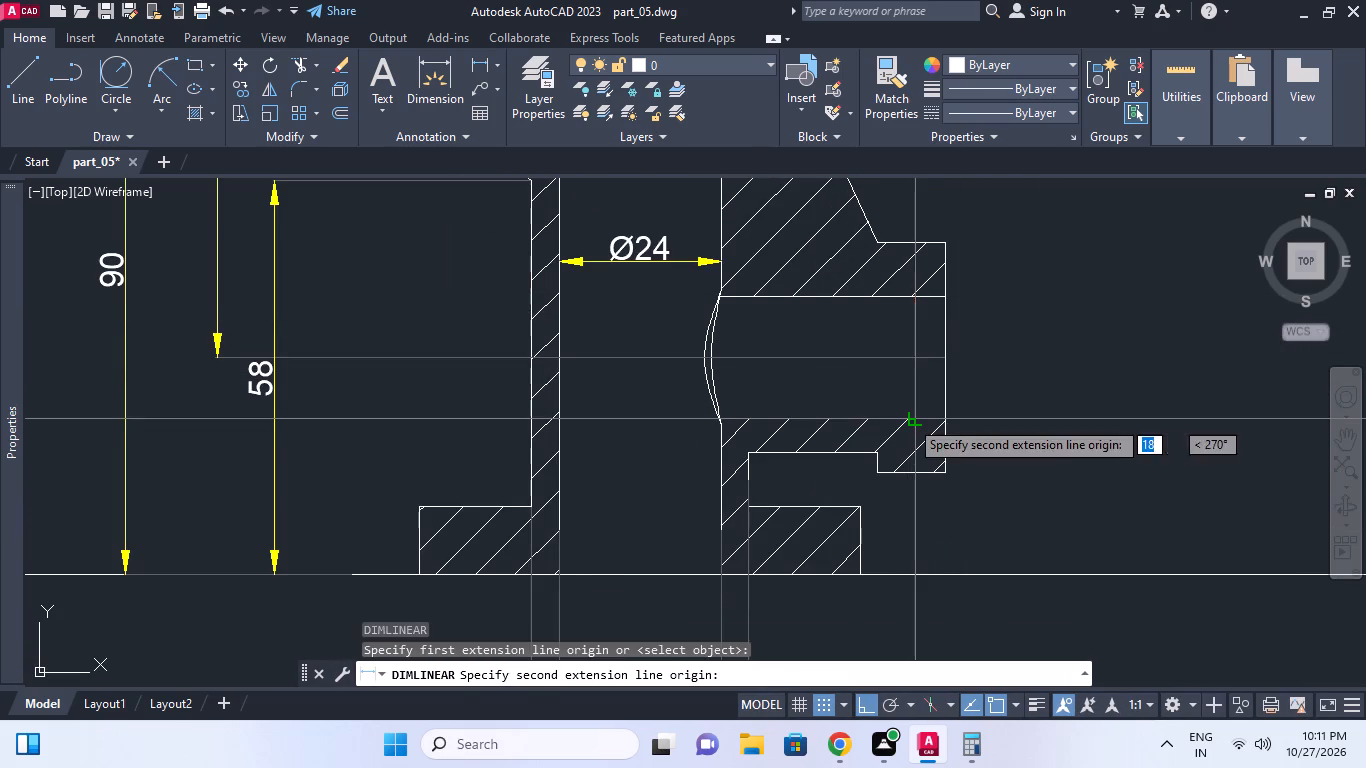
{"action": "left_click", "coordinate": [909, 419]}
{"action": "left_click", "coordinate": [908, 418]}
{"action": "left_click", "coordinate": [890, 349]}
Add a vertical linear dimension across the right branch's outer diameter, placed near the inner end of its bore.
{"action": "key", "text": "space"}
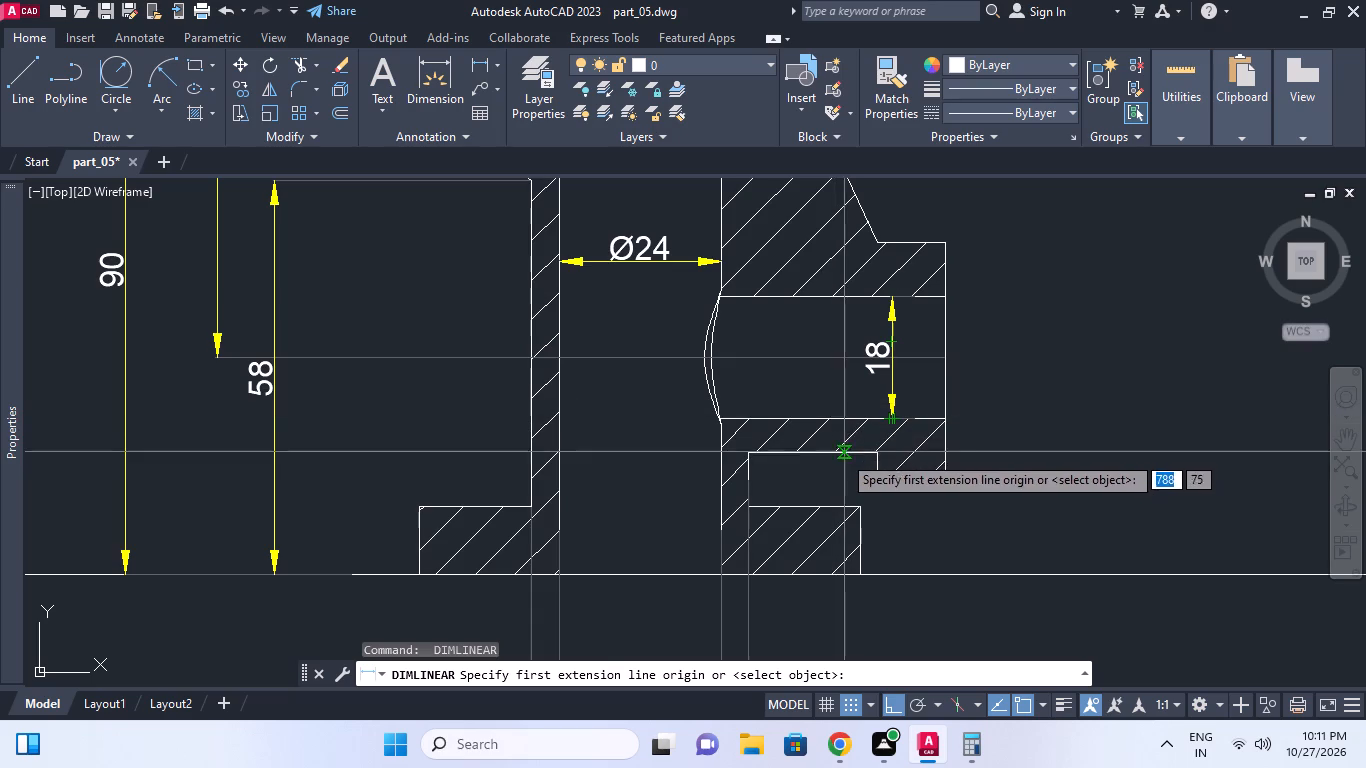
{"action": "left_click", "coordinate": [769, 452]}
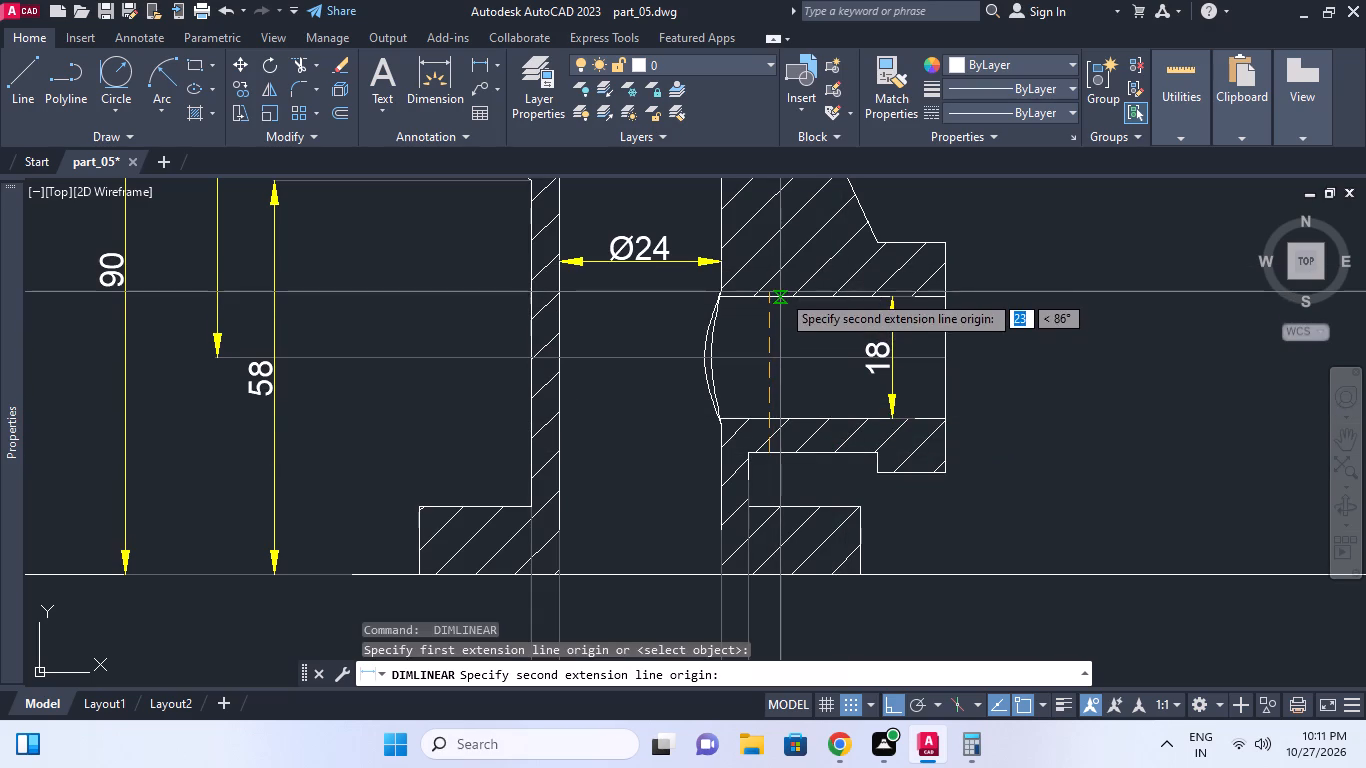
{"action": "middle_click_drag", "start_coordinate": [781, 293], "coordinate": [783, 318]}
{"action": "left_click", "coordinate": [783, 287]}
{"action": "left_click", "coordinate": [785, 294]}
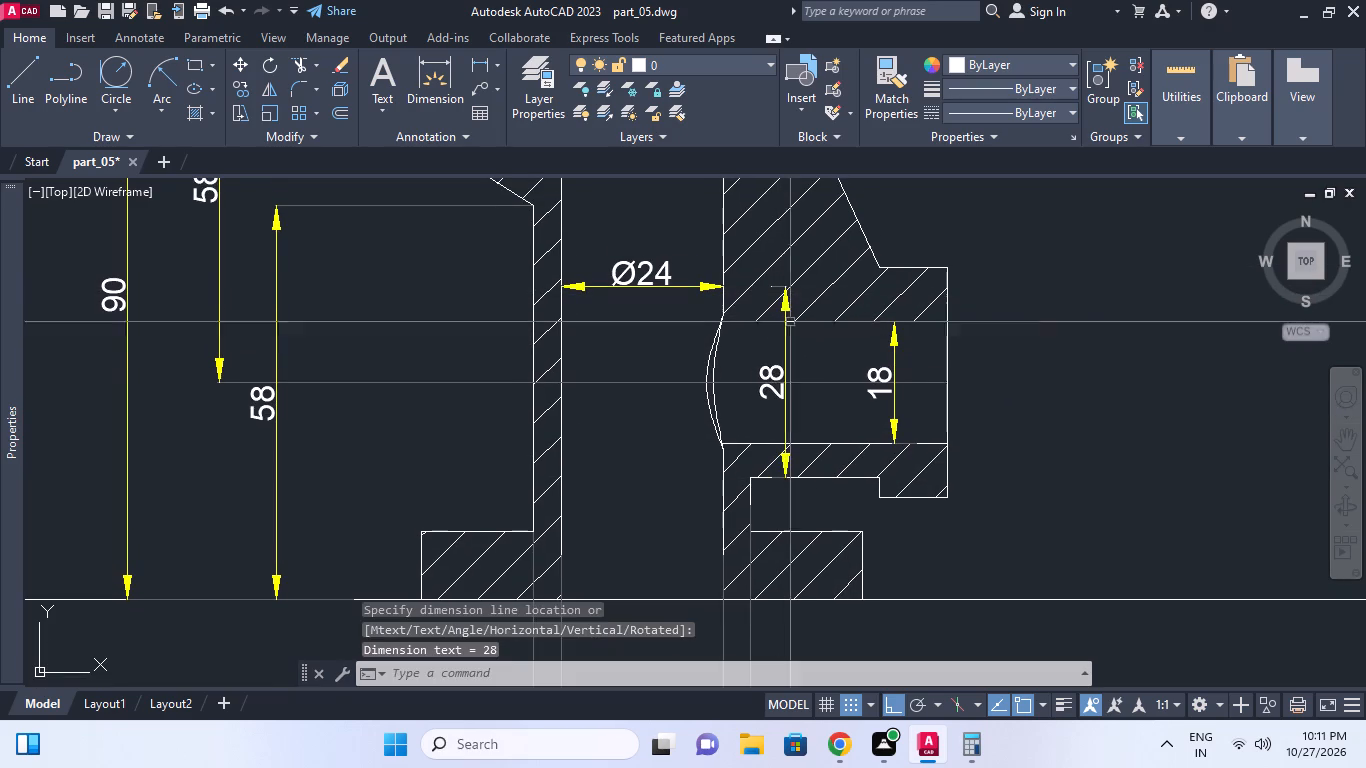
Add a Ø prefix to the right branch's outer-diameter and bore-diameter dimension texts.
{"action": "double_click", "coordinate": [772, 369]}
{"action": "type", "text": "%%C"}
{"action": "left_click", "coordinate": [890, 323]}
{"action": "double_click", "coordinate": [891, 355]}
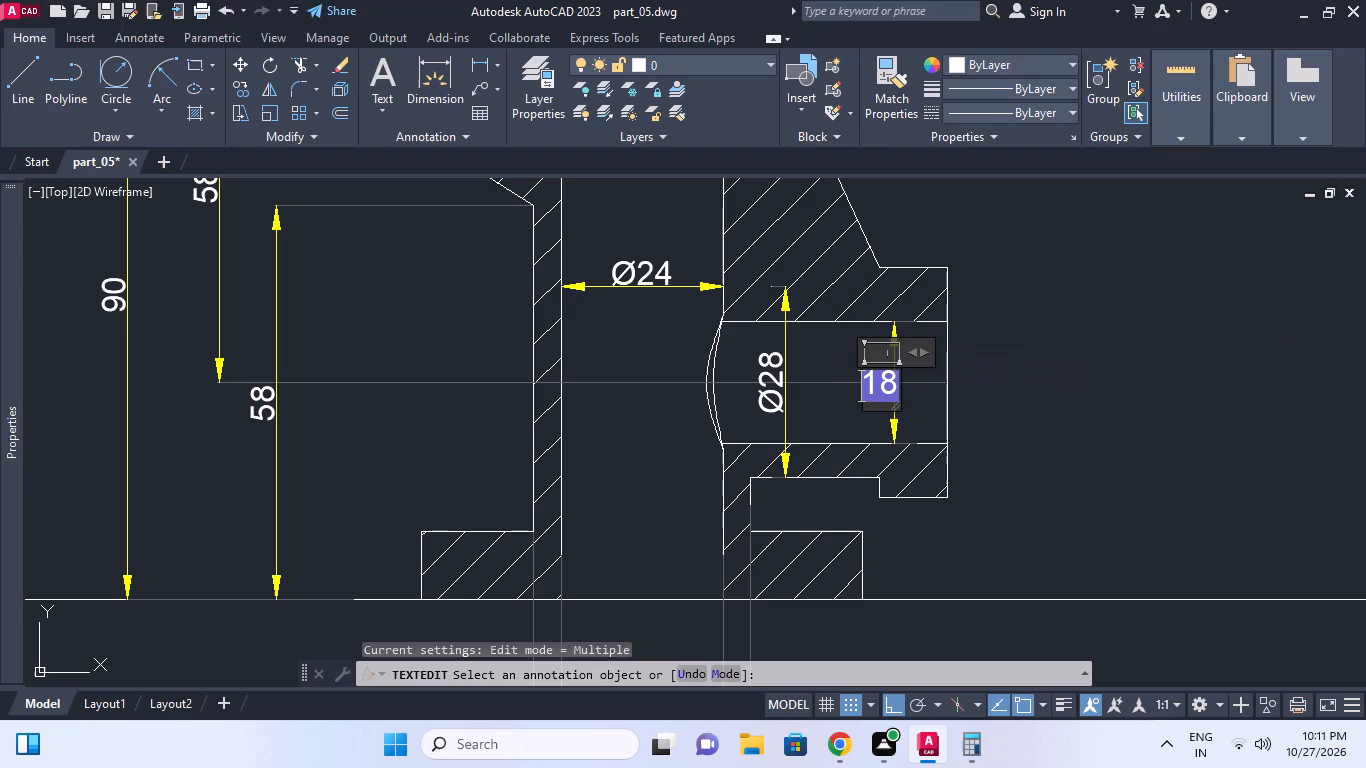
{"action": "type", "text": "%%C"}
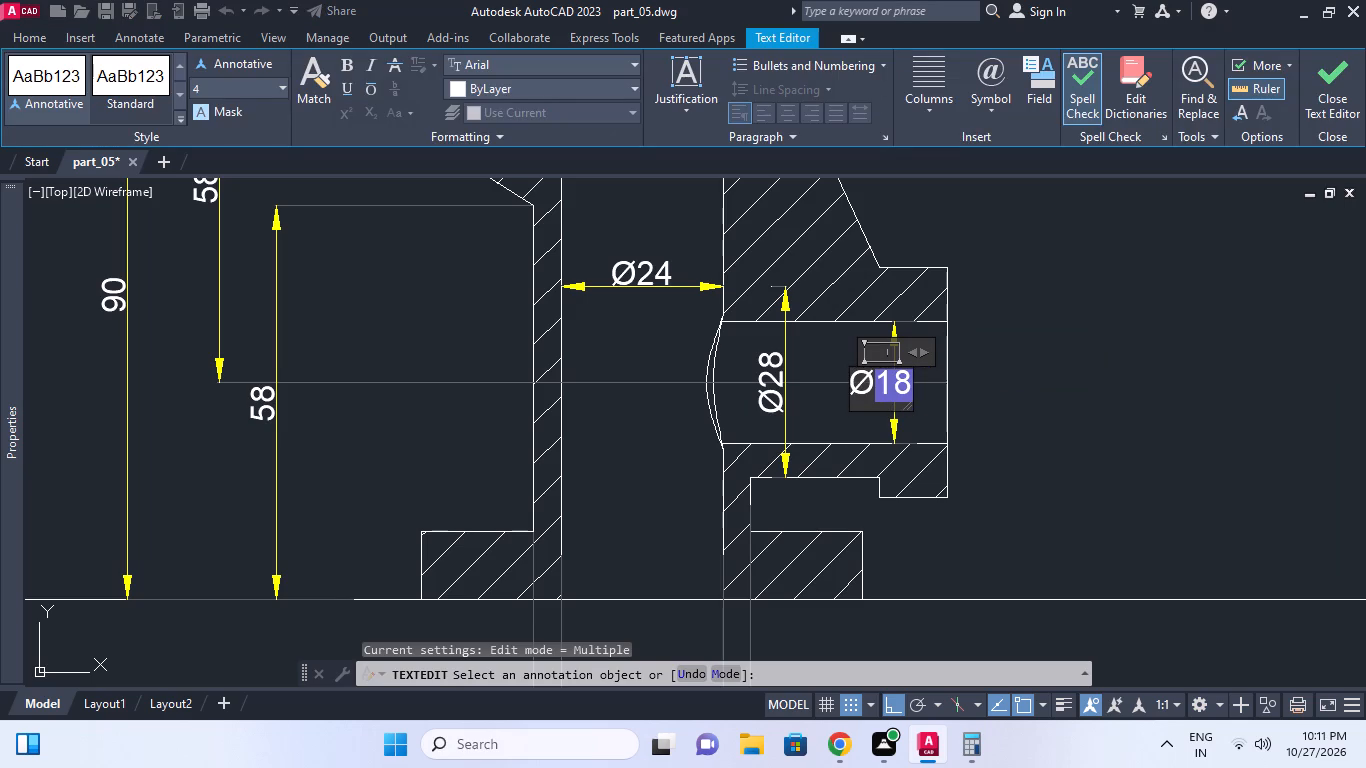
{"action": "left_click", "coordinate": [1027, 363]}
{"action": "scroll", "coordinate": [1047, 375], "scroll_direction": "down", "scroll_amount": 2}
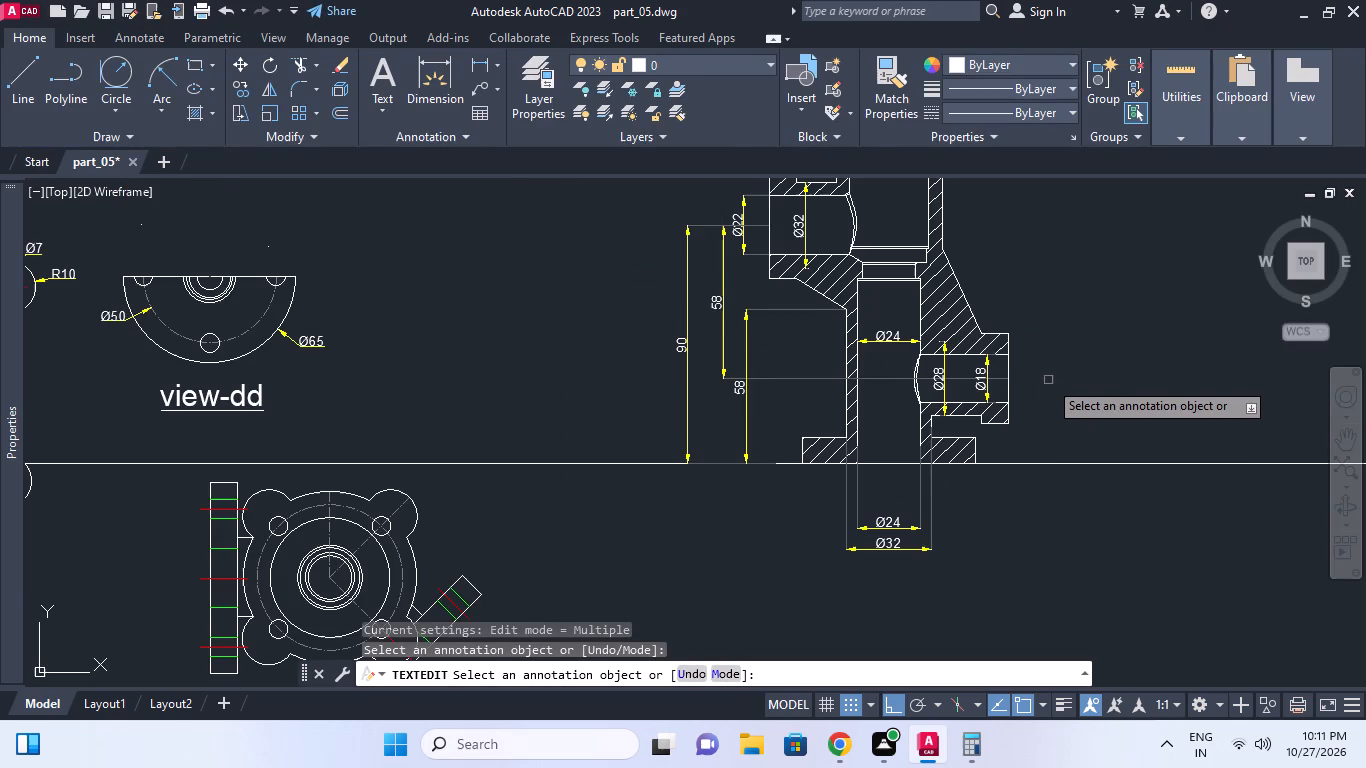
{"action": "middle_click", "coordinate": [1030, 376]}
{"action": "right_click", "coordinate": [1106, 357]}
{"action": "left_click", "coordinate": [1167, 362]}
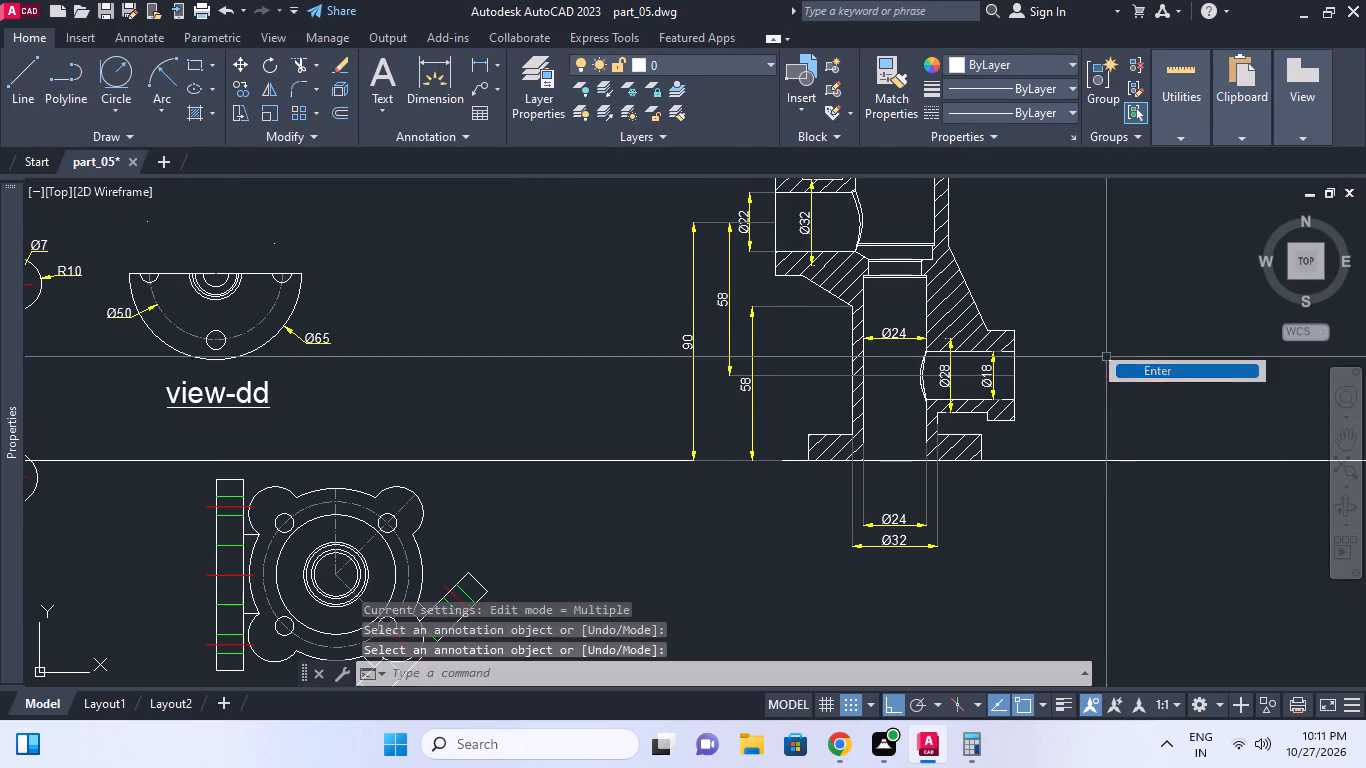
Add a vertical linear dimension from the base line up to the top of the lower bore, outside the right branch.
{"action": "left_click", "coordinate": [481, 65]}
{"action": "middle_click_drag", "start_coordinate": [887, 416], "coordinate": [868, 418]}
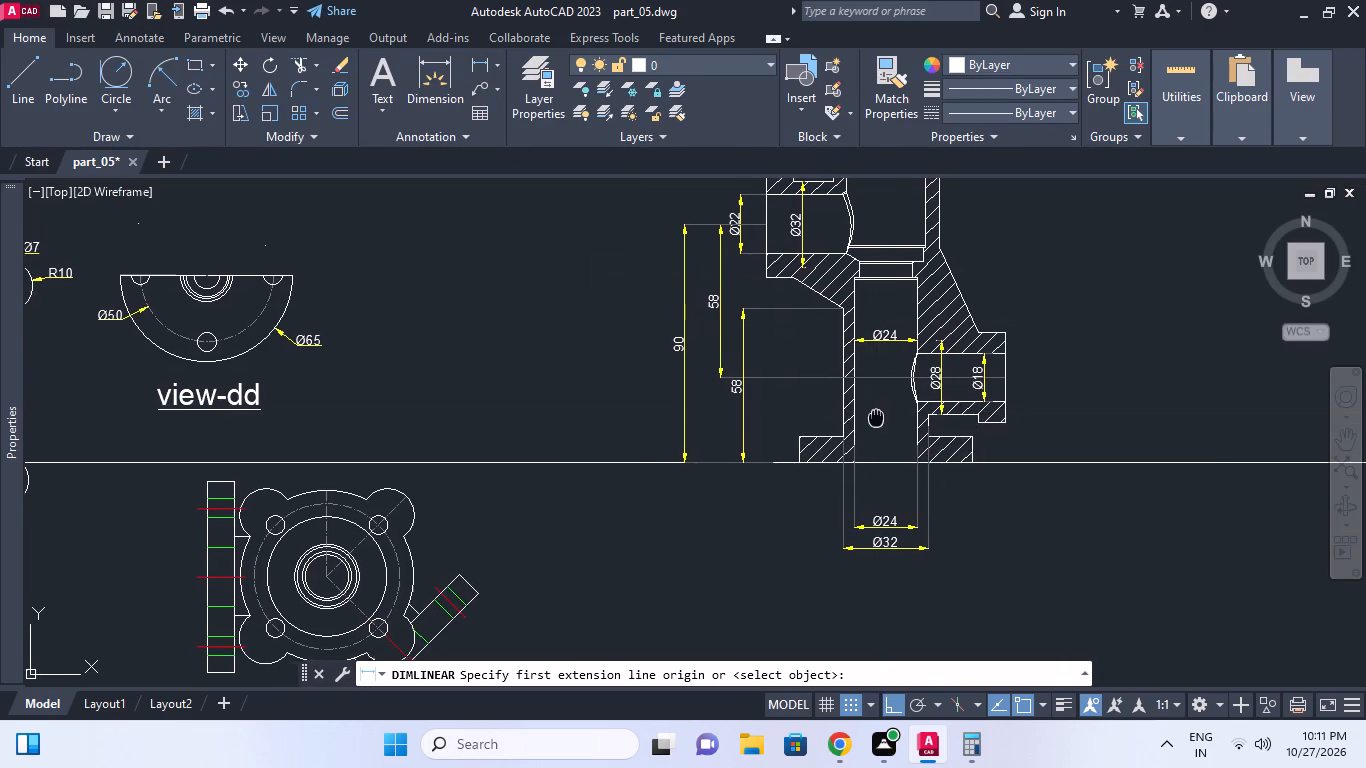
{"action": "middle_click_drag", "start_coordinate": [868, 418], "coordinate": [848, 418]}
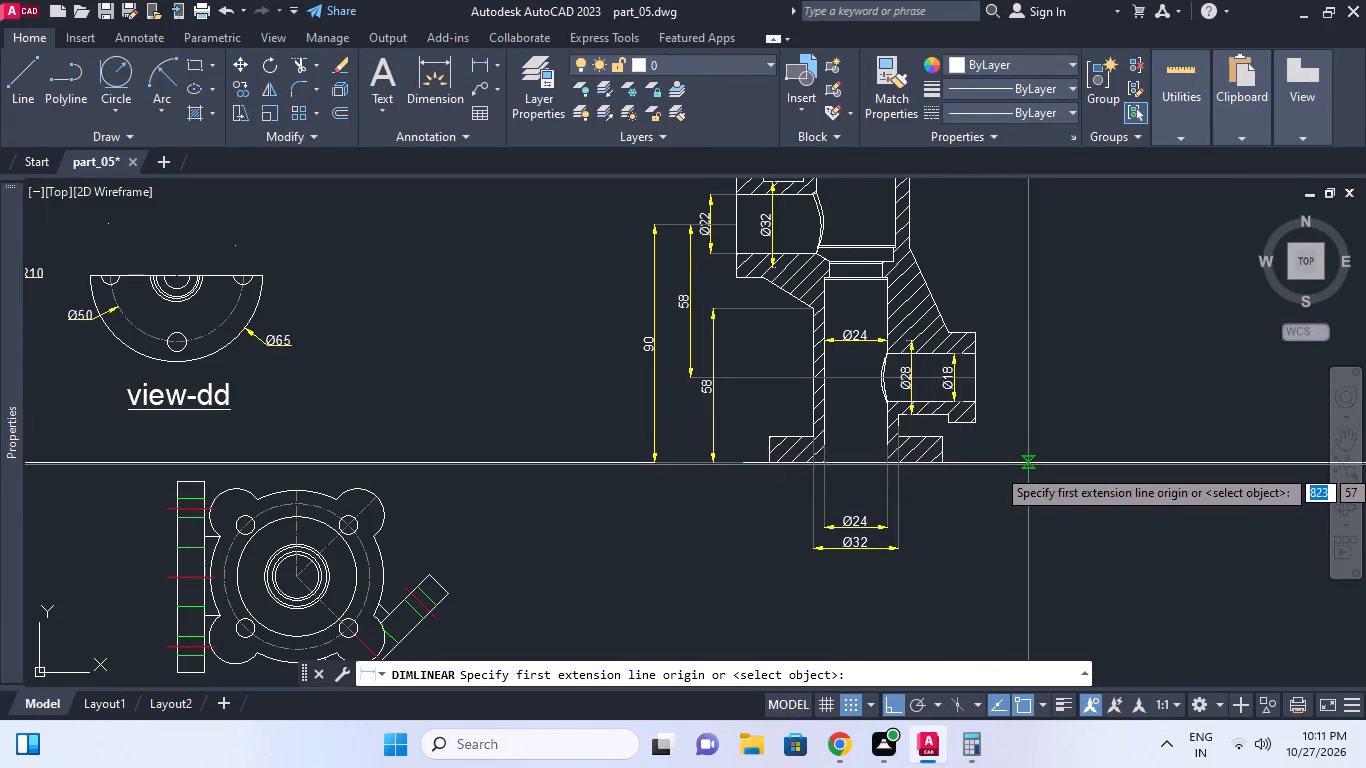
{"action": "left_click", "coordinate": [1025, 469]}
{"action": "scroll", "coordinate": [896, 281], "scroll_direction": "up", "scroll_amount": 2}
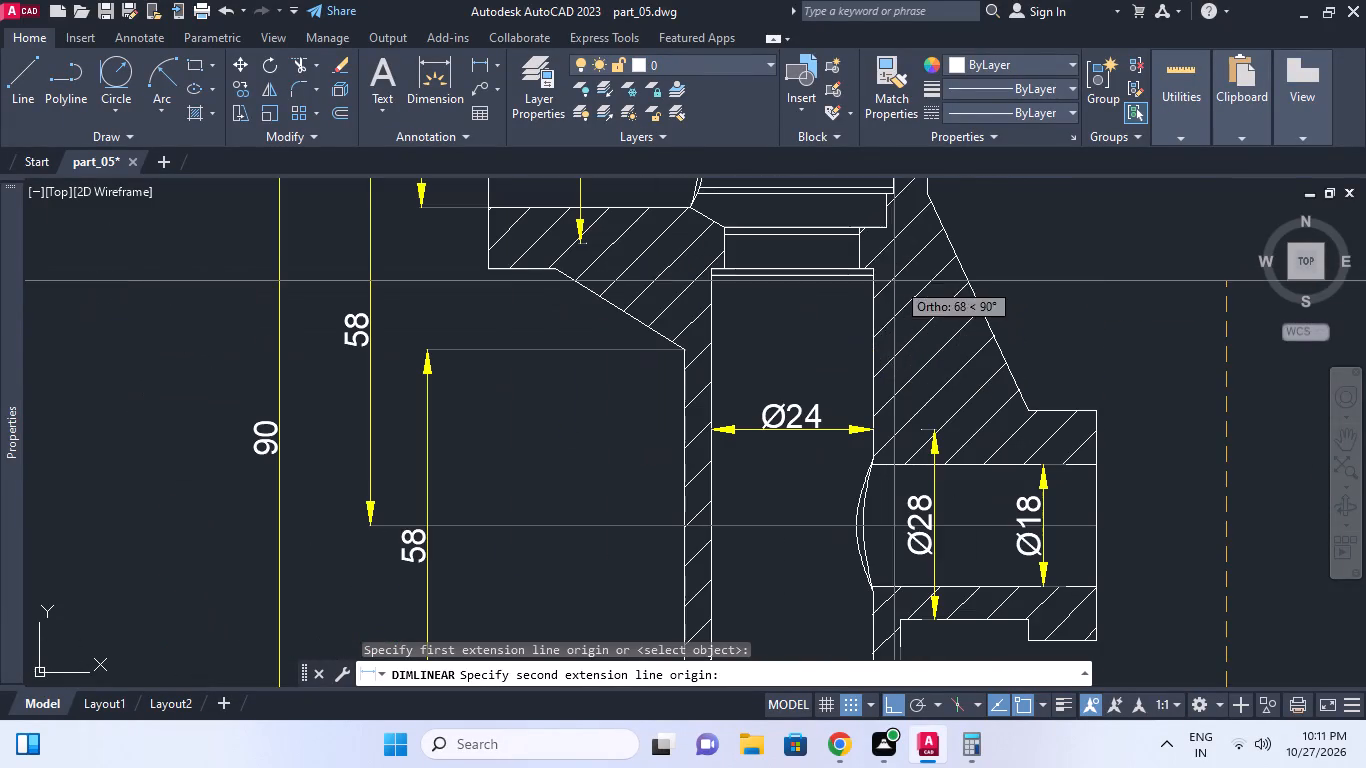
{"action": "left_click", "coordinate": [878, 270]}
{"action": "scroll", "coordinate": [1076, 303], "scroll_direction": "down", "scroll_amount": 1}
{"action": "middle_click_drag", "start_coordinate": [1069, 303], "coordinate": [1020, 304]}
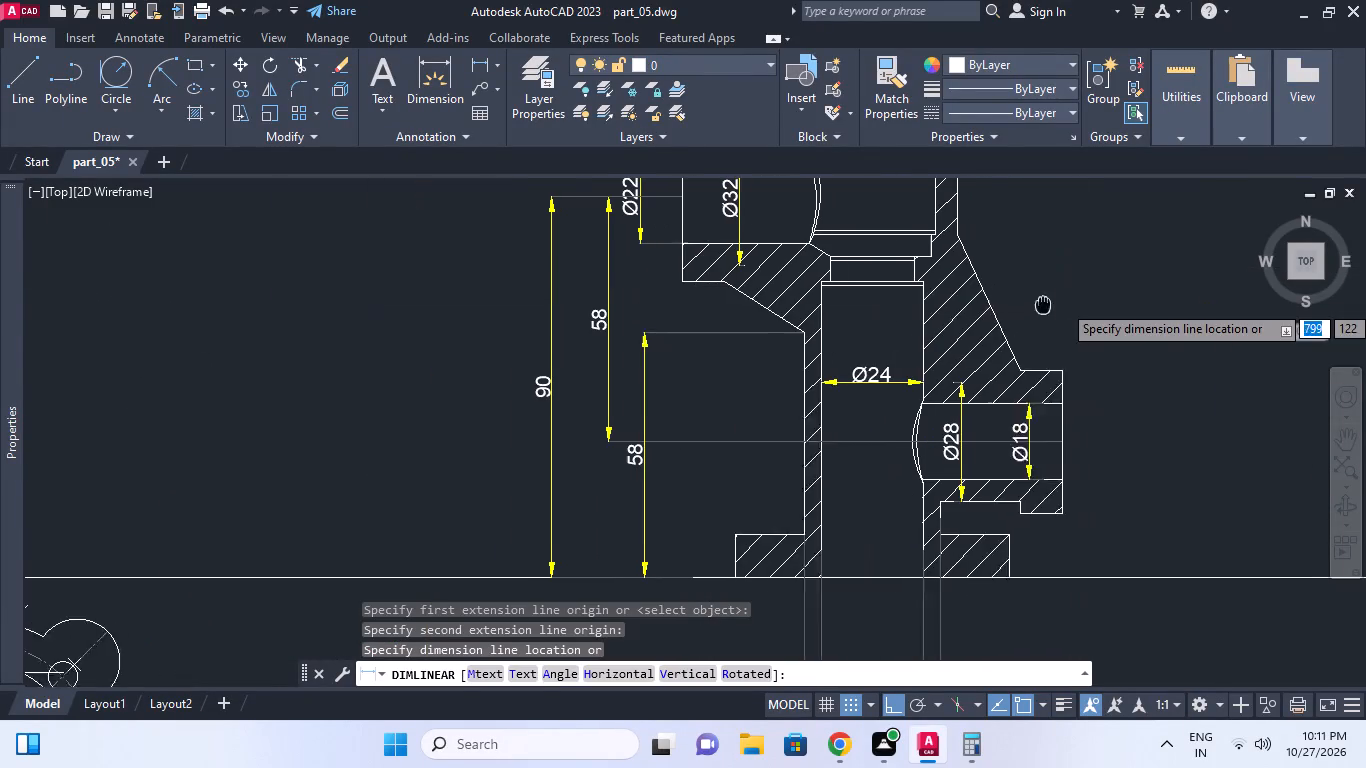
{"action": "middle_click_drag", "start_coordinate": [1020, 304], "coordinate": [1017, 304]}
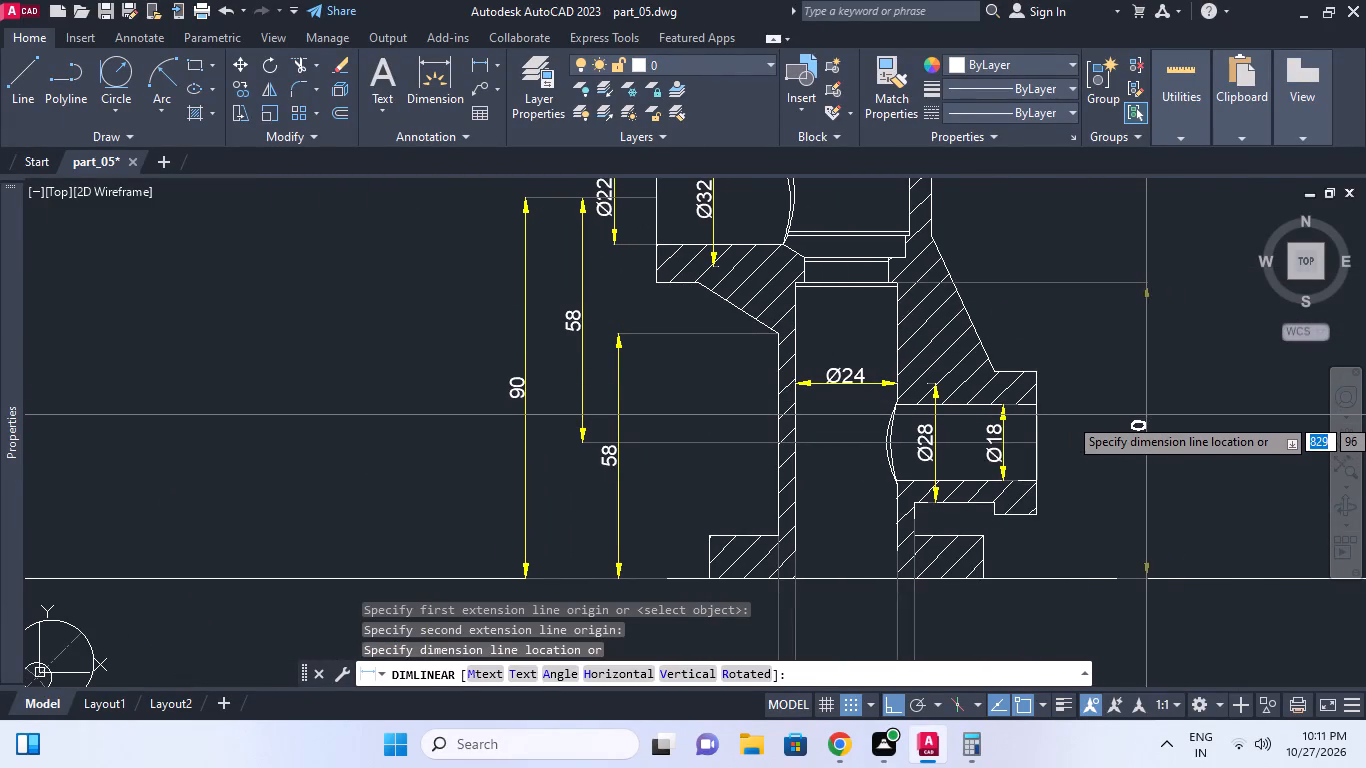
{"action": "left_click", "coordinate": [1147, 416]}
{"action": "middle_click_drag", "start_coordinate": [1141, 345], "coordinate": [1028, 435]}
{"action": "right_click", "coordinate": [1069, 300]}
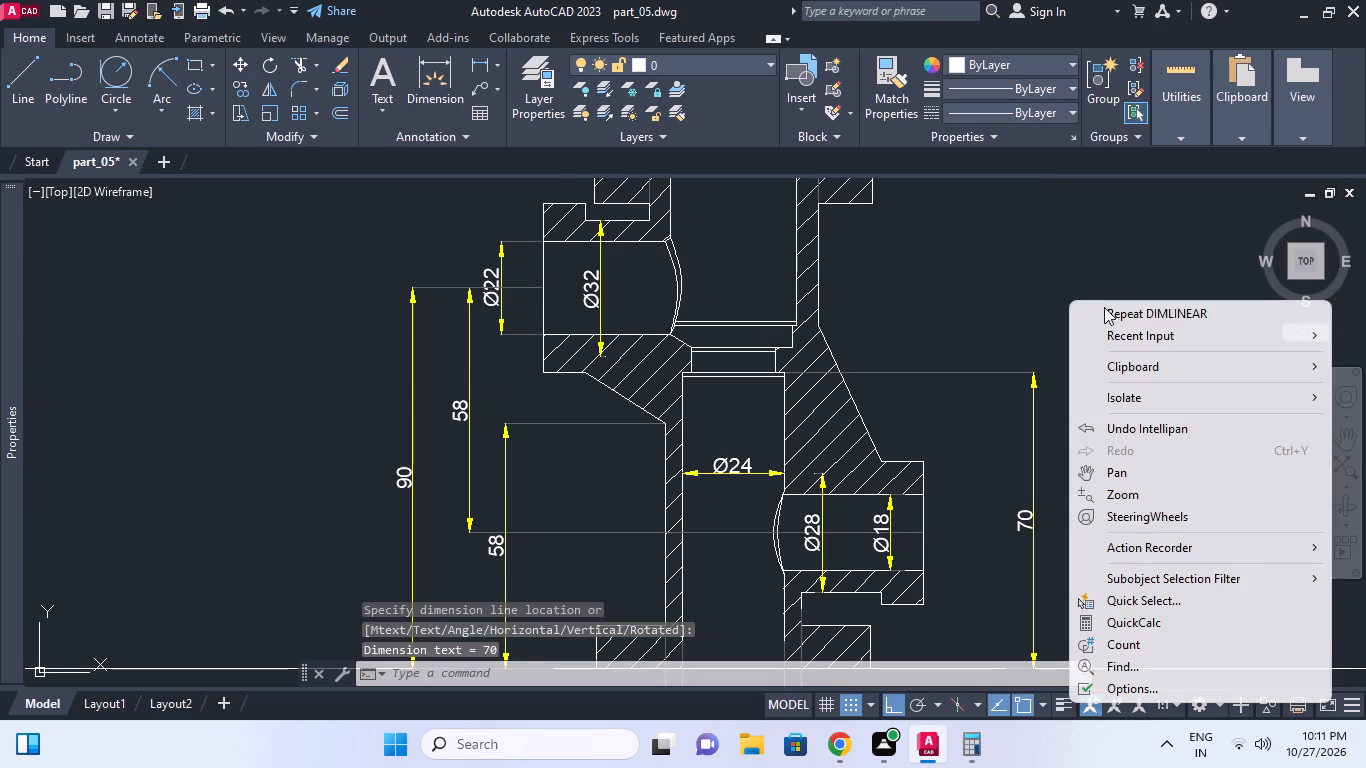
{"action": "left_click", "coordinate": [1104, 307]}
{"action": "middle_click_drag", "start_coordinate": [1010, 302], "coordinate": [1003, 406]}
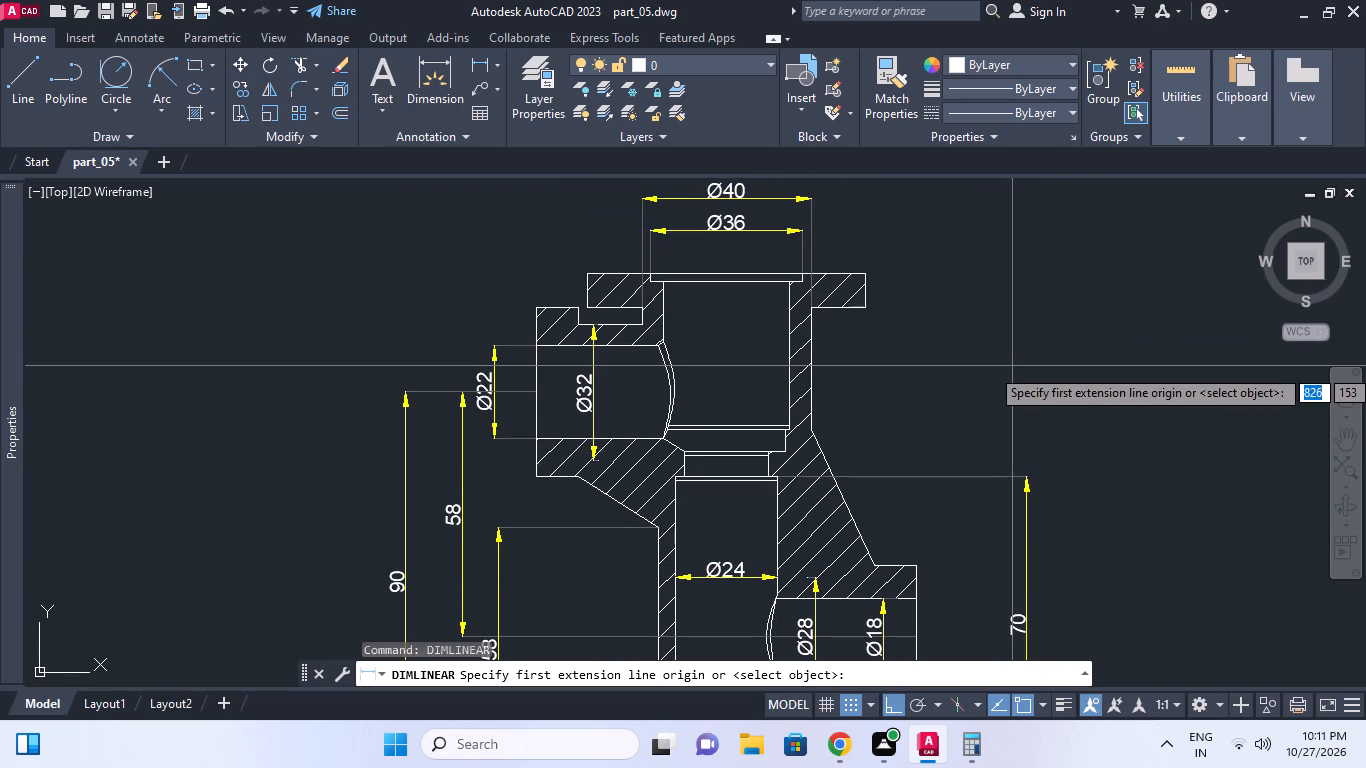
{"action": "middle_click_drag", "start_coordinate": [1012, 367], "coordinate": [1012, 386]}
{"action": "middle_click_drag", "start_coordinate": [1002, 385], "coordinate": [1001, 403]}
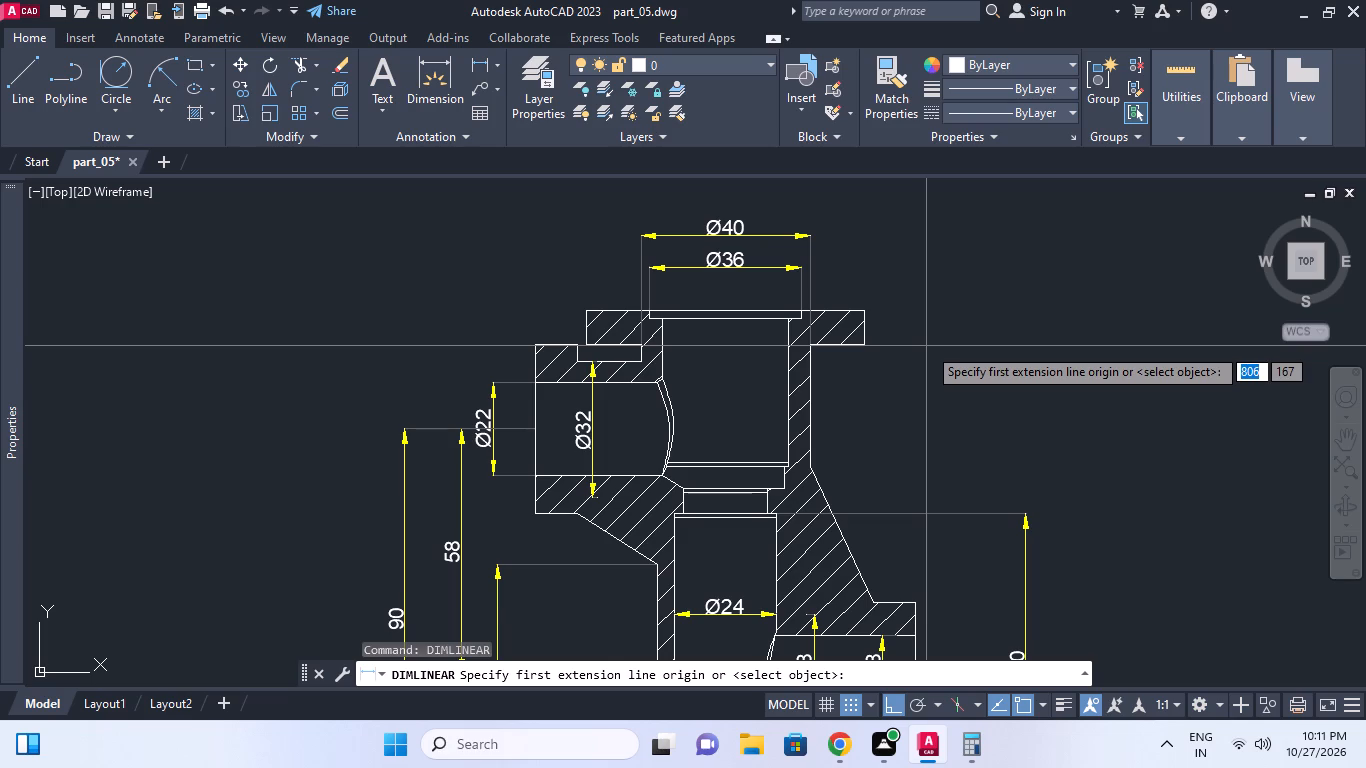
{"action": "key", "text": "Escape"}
Save the part_05 drawing.
{"action": "key", "text": "ctrl+s"}
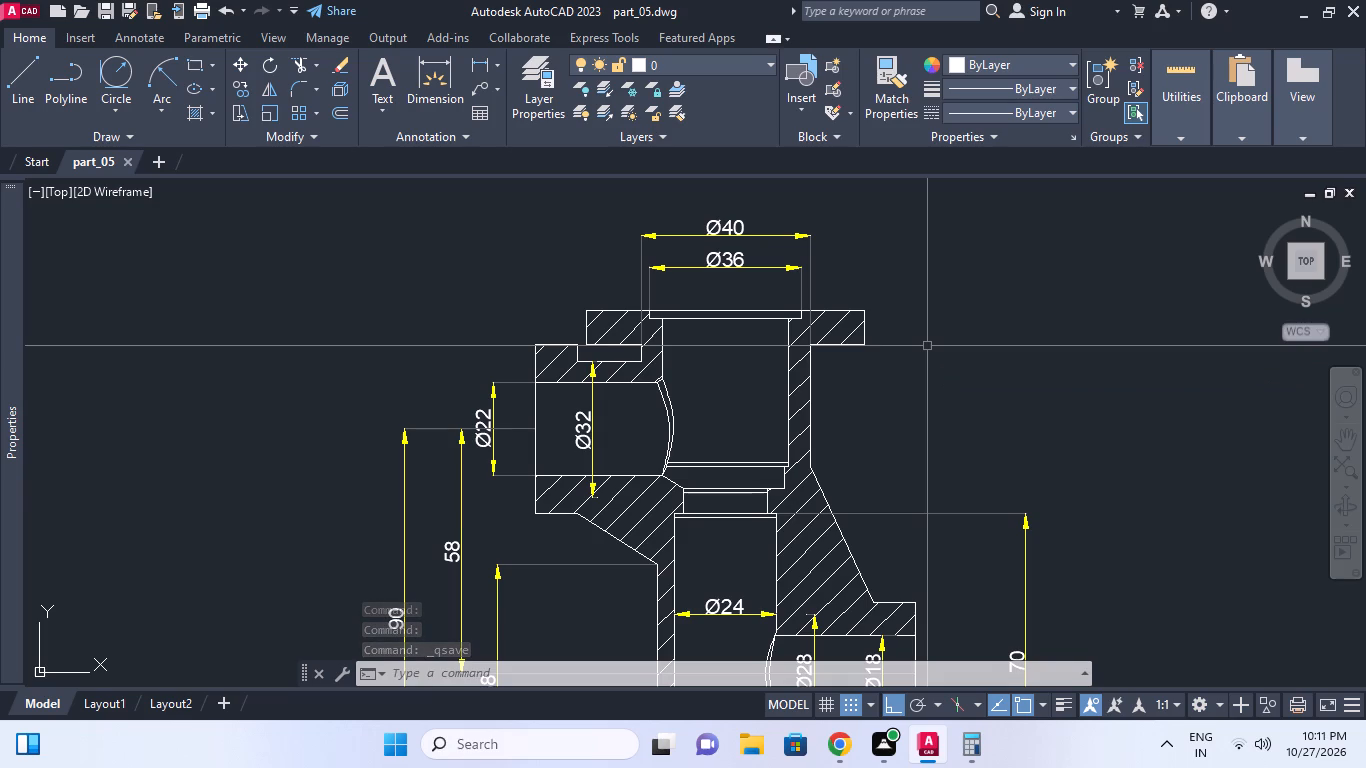
Dimension the narrow neck's diameter between the upper and lower bores, placed inside the lower bore, with a Ø prefix on the text.
{"action": "scroll", "coordinate": [927, 346], "scroll_direction": "down", "scroll_amount": 2}
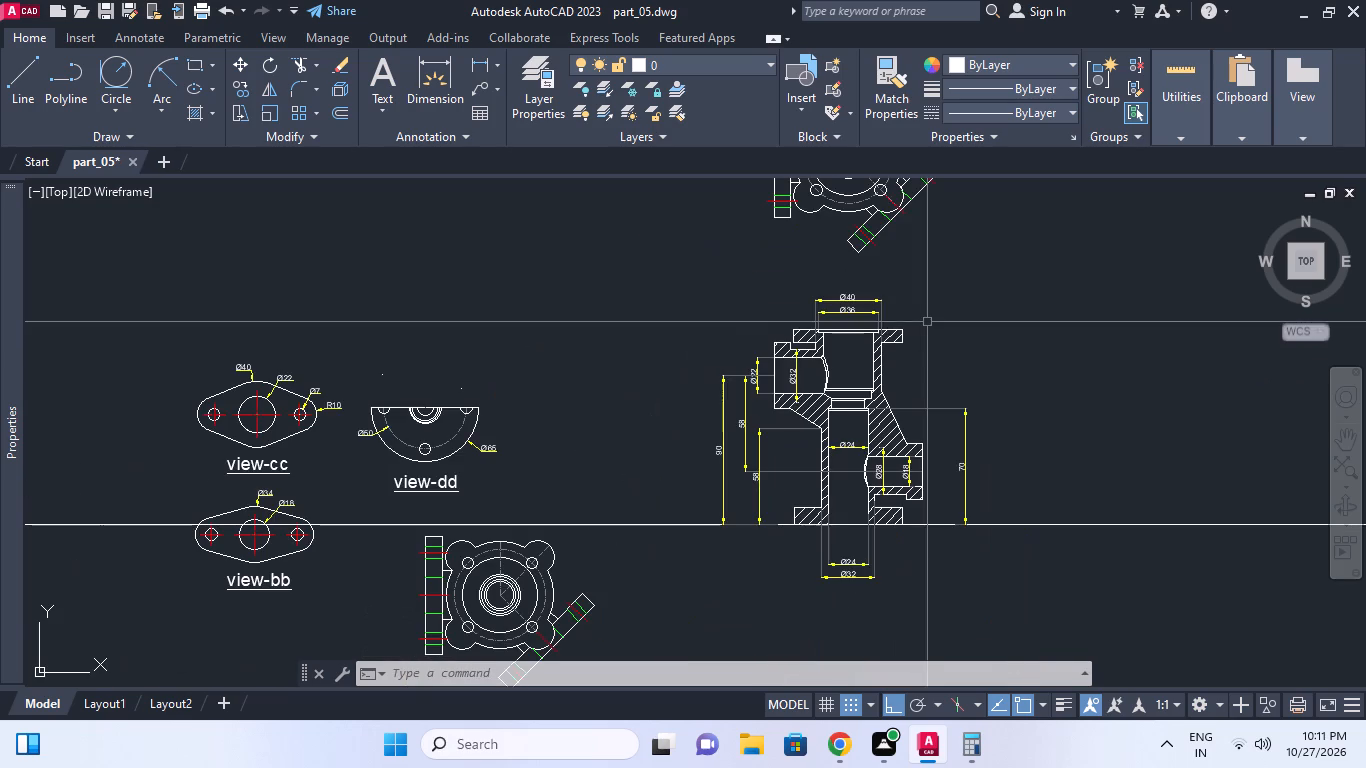
{"action": "scroll", "coordinate": [916, 387], "scroll_direction": "down", "scroll_amount": 1}
{"action": "middle_click", "coordinate": [914, 387]}
{"action": "scroll", "coordinate": [881, 422], "scroll_direction": "up", "scroll_amount": 2}
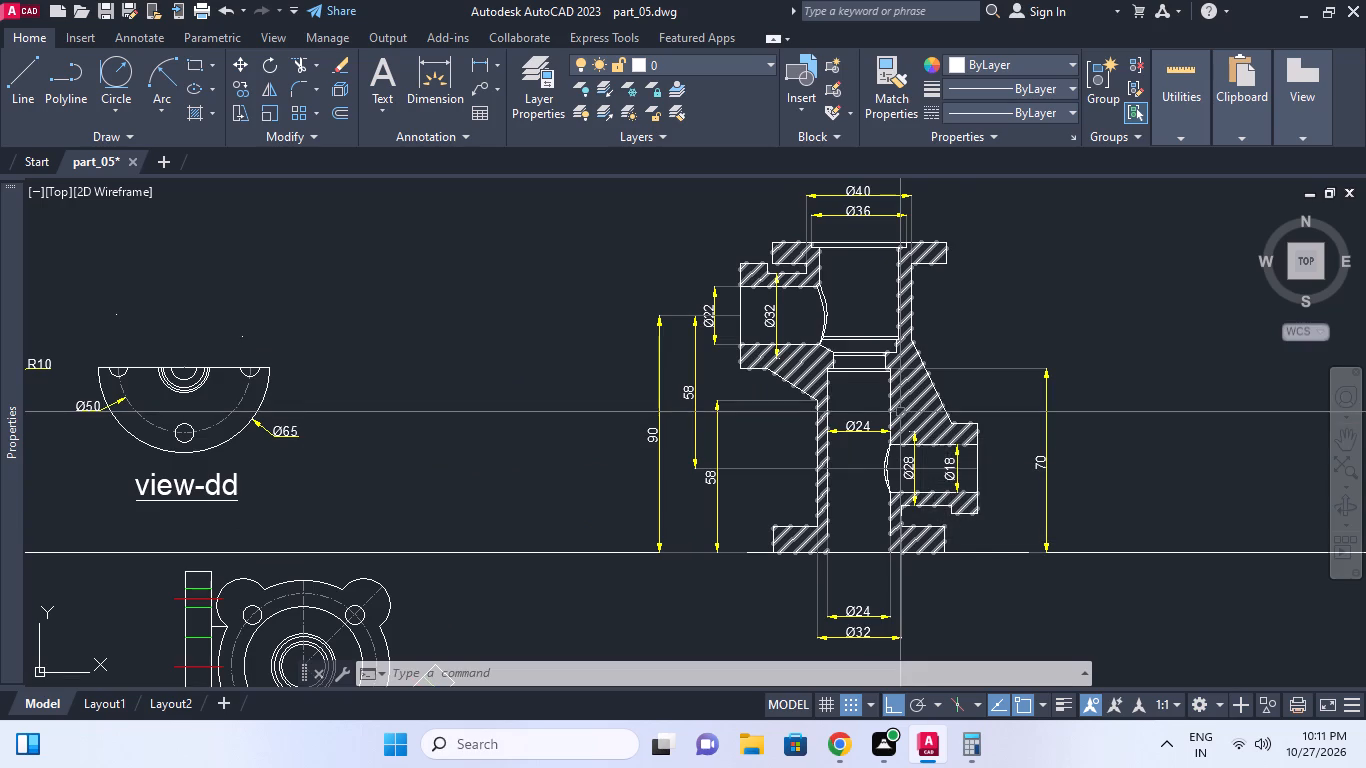
{"action": "scroll", "coordinate": [856, 390], "scroll_direction": "up", "scroll_amount": 1}
{"action": "left_click", "coordinate": [484, 68]}
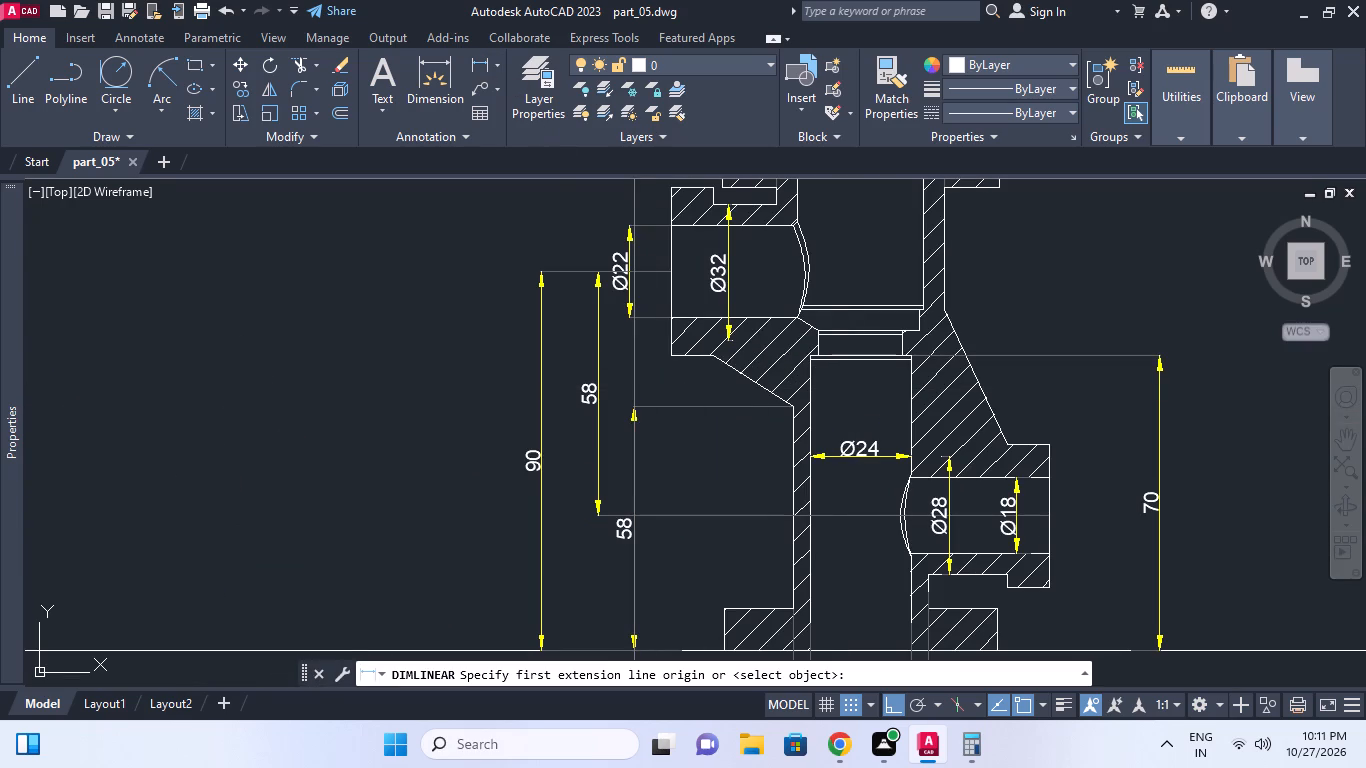
{"action": "scroll", "coordinate": [813, 348], "scroll_direction": "up", "scroll_amount": 2}
{"action": "left_click", "coordinate": [826, 374]}
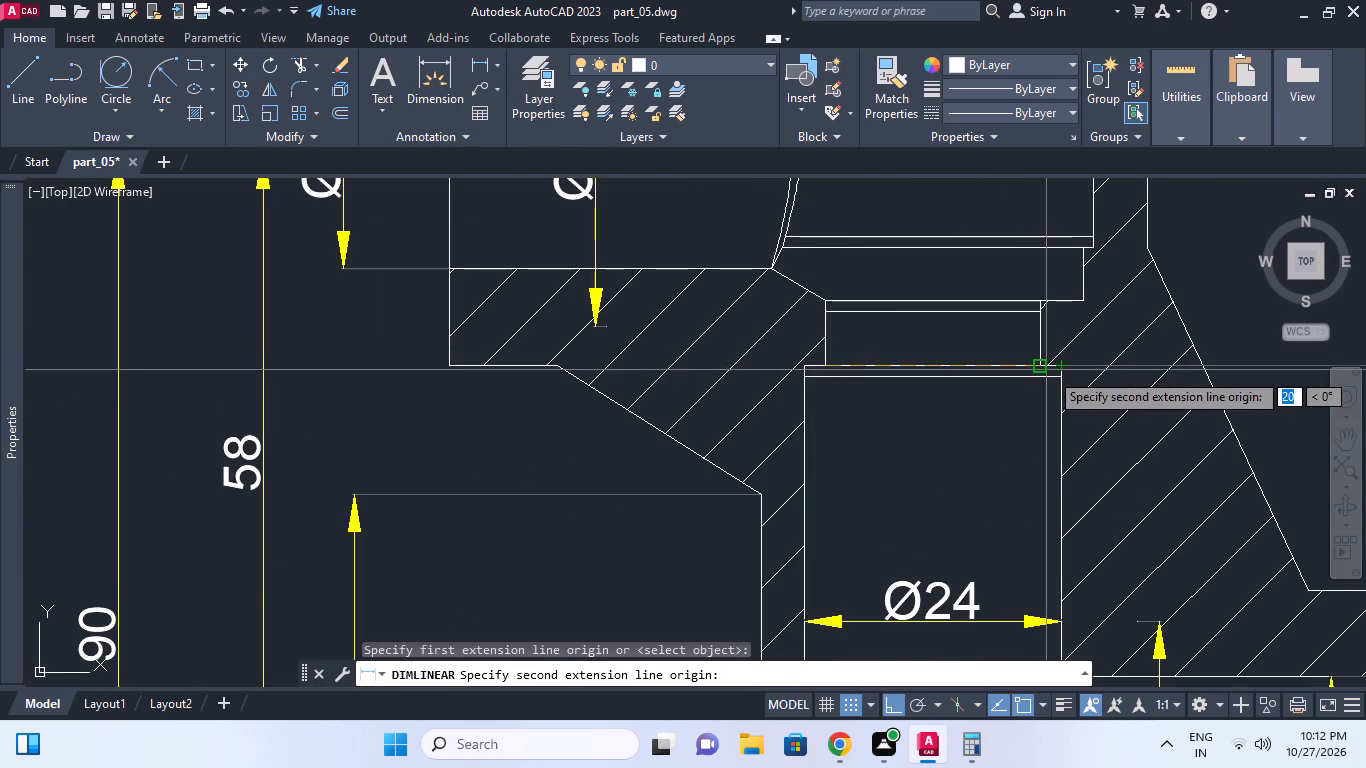
{"action": "left_click", "coordinate": [1049, 371]}
{"action": "left_click", "coordinate": [985, 485]}
{"action": "double_click", "coordinate": [950, 452]}
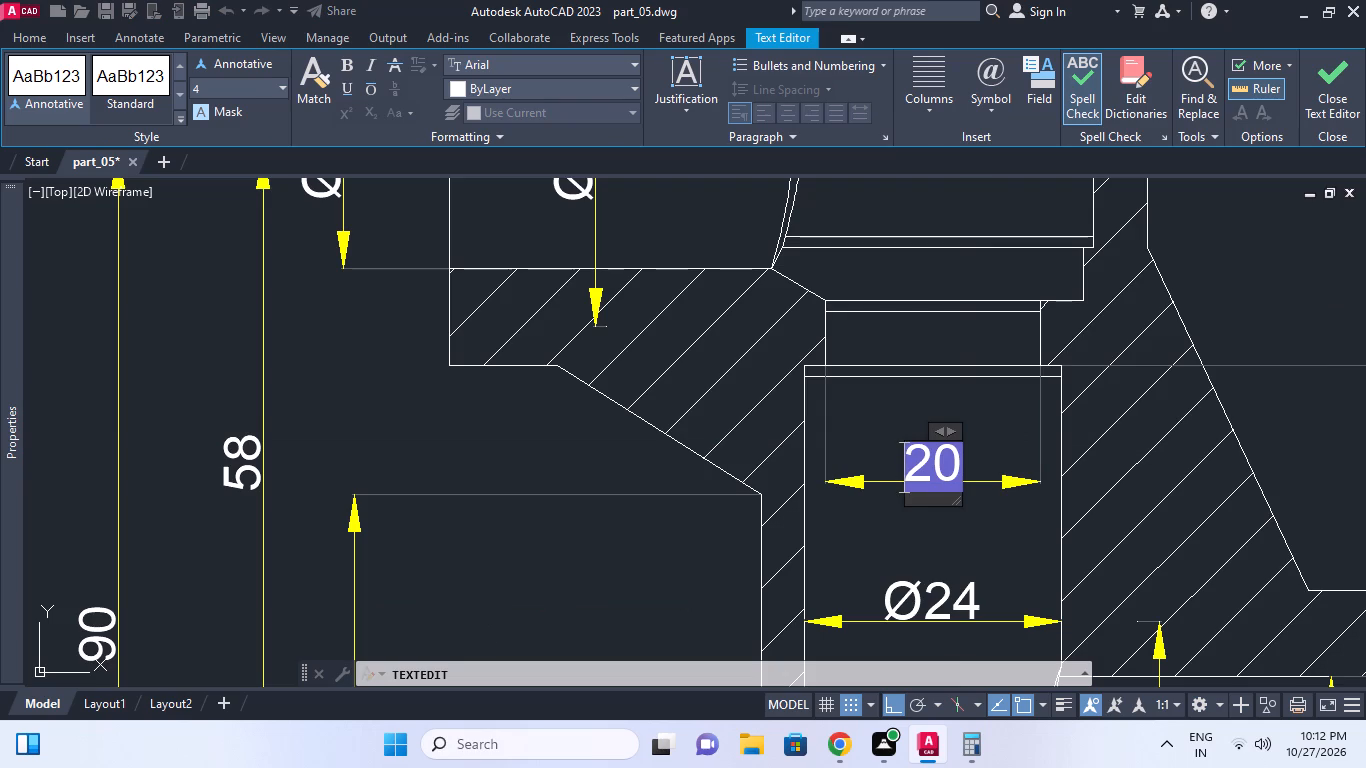
{"action": "type", "text": "%%"}
{"action": "key", "text": "c"}
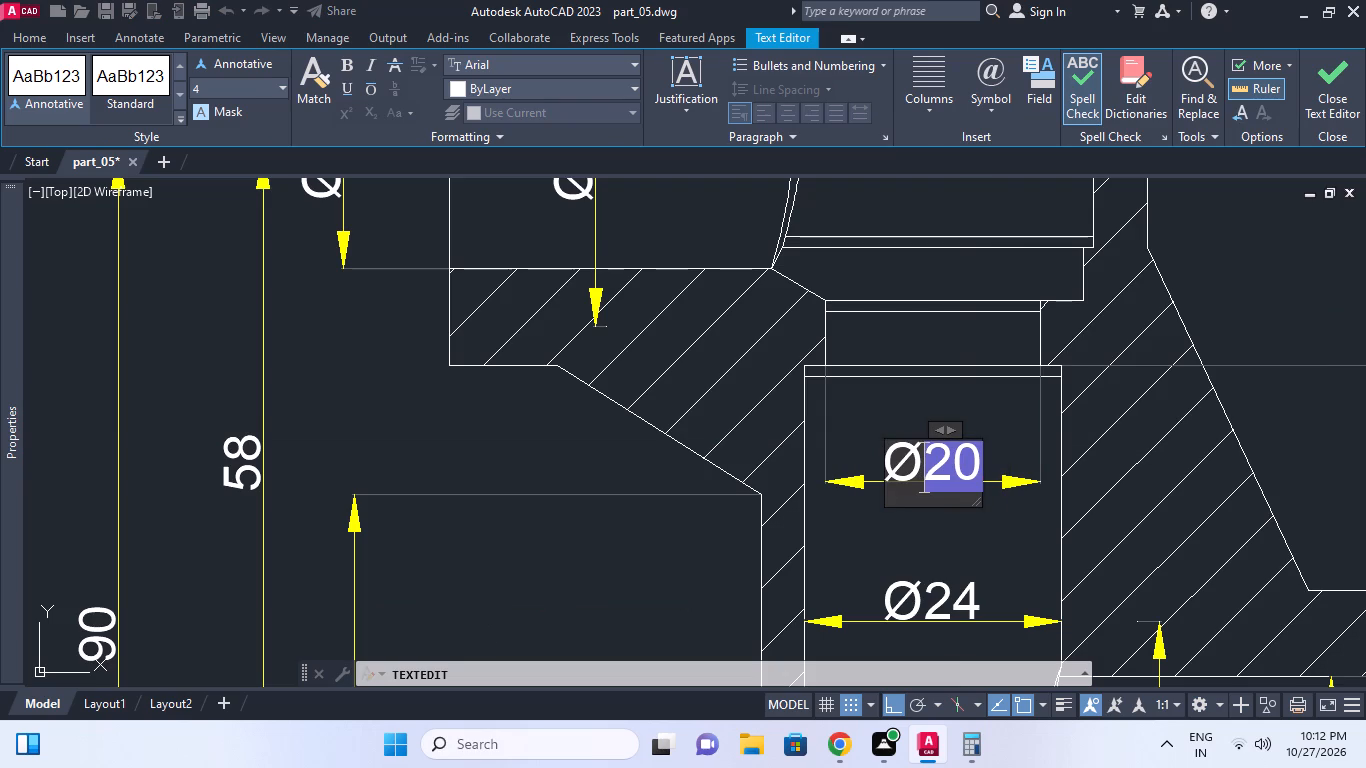
{"action": "left_click", "coordinate": [1230, 491]}
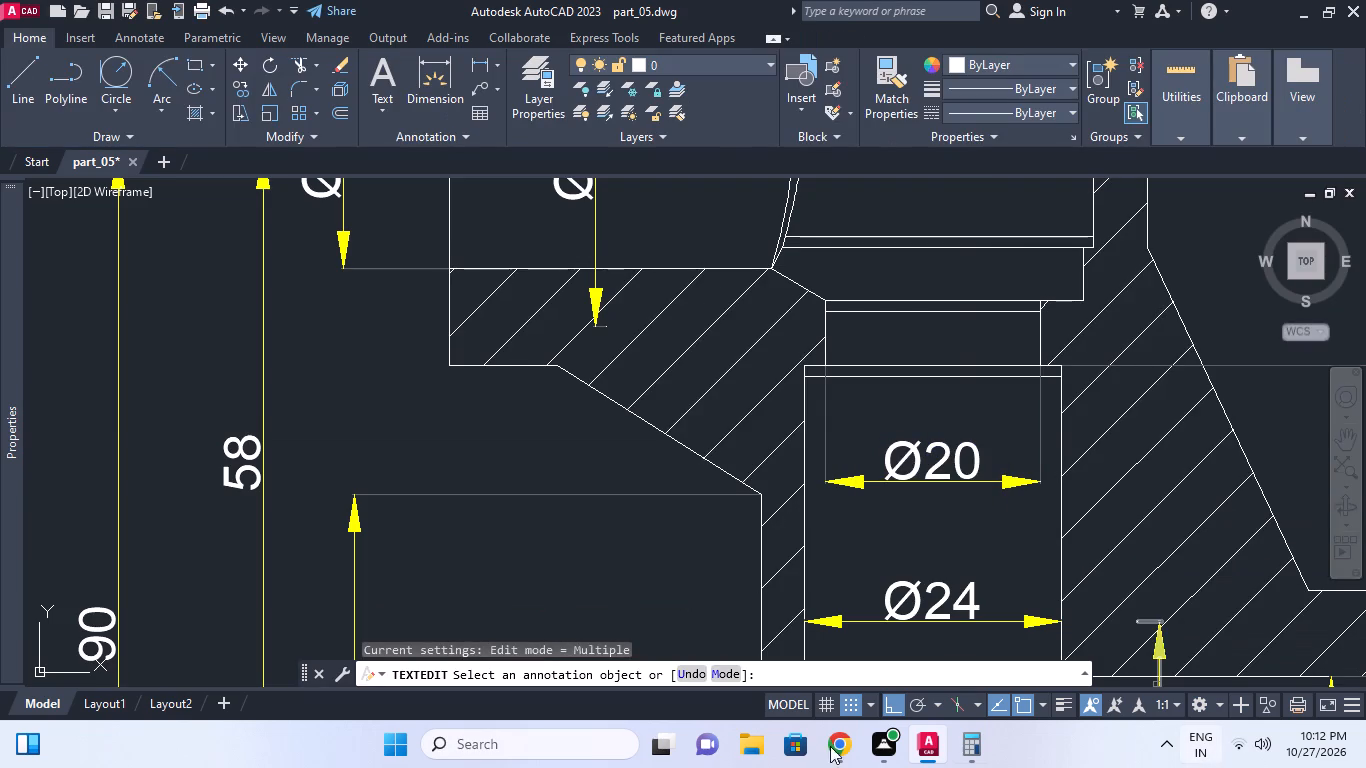
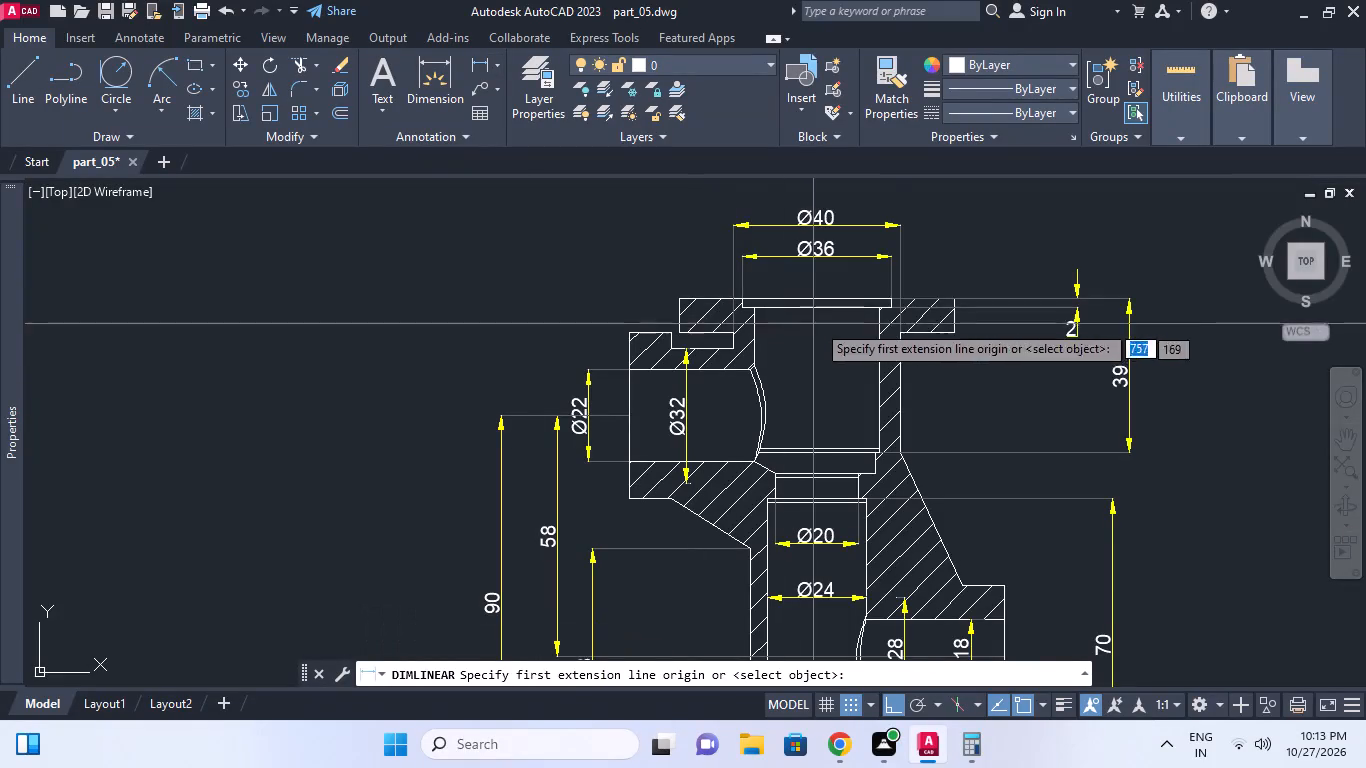
Add a vertical linear dimension for the section view's overall height, from the top flange to the base line, outside the 70 dimension.
{"action": "left_click", "coordinate": [954, 298]}
{"action": "middle_click_drag", "start_coordinate": [1019, 400], "coordinate": [888, 217]}
{"action": "scroll", "coordinate": [973, 399], "scroll_direction": "down", "scroll_amount": 1}
{"action": "middle_click_drag", "start_coordinate": [973, 399], "coordinate": [950, 308]}
{"action": "left_click", "coordinate": [997, 436]}
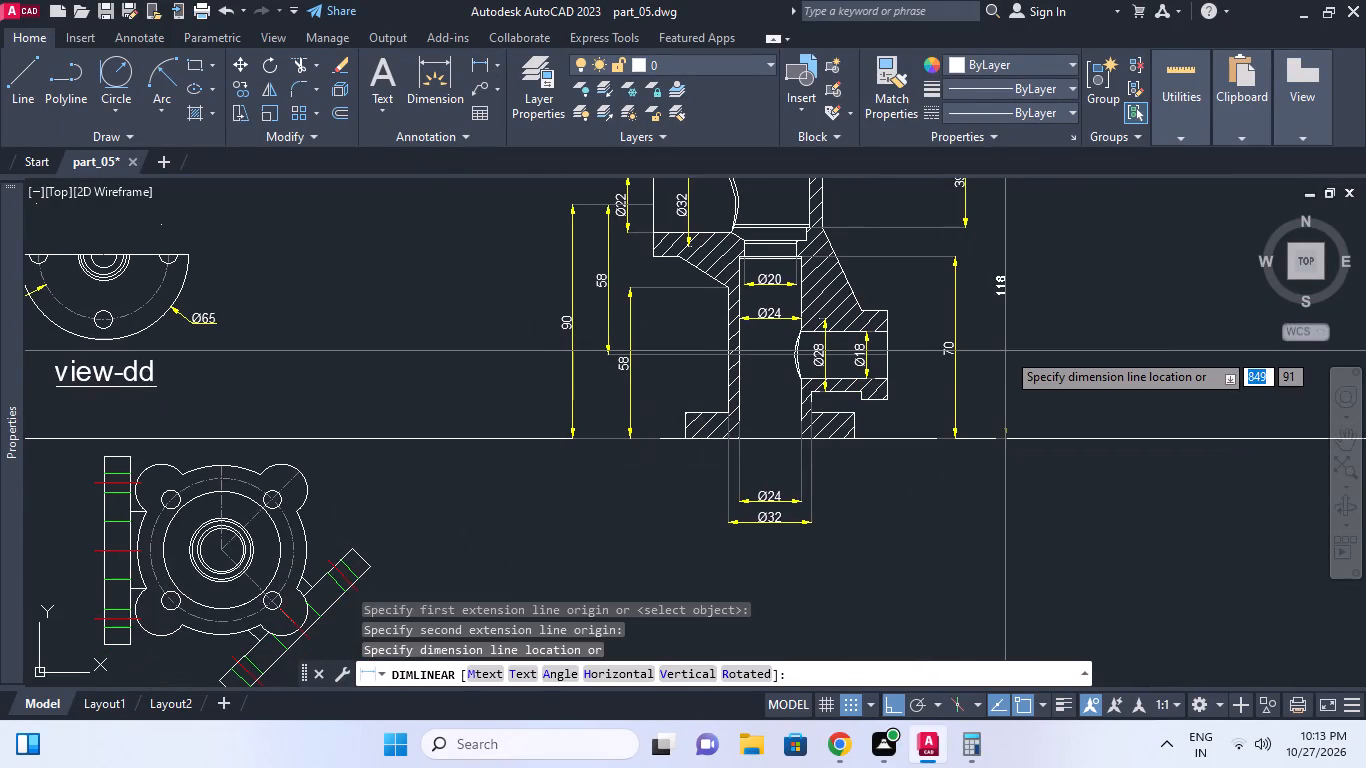
{"action": "left_click", "coordinate": [1008, 346]}
{"action": "middle_click_drag", "start_coordinate": [1031, 324], "coordinate": [1022, 382]}
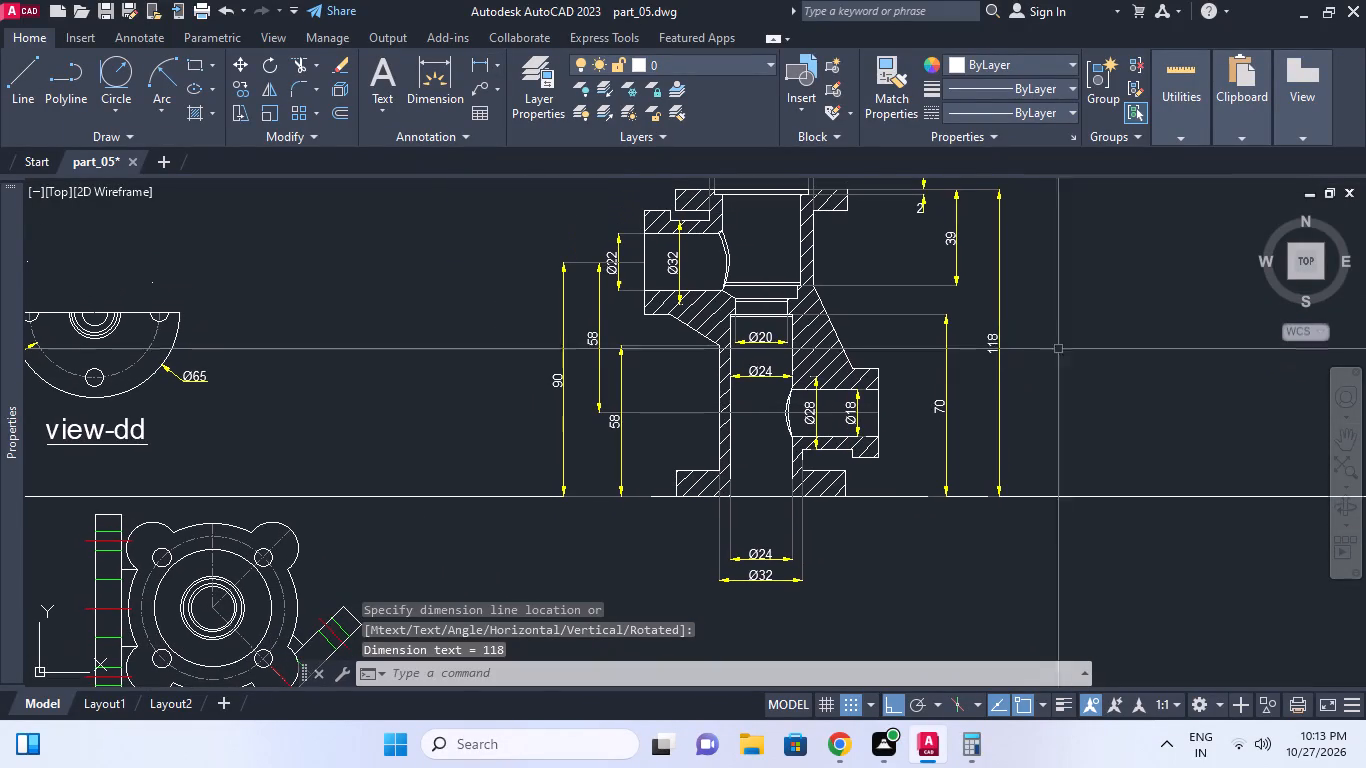
Add the tolerance +0.50/0.00 on a second line beneath the 39 dimension's text.
{"action": "double_click", "coordinate": [952, 231]}
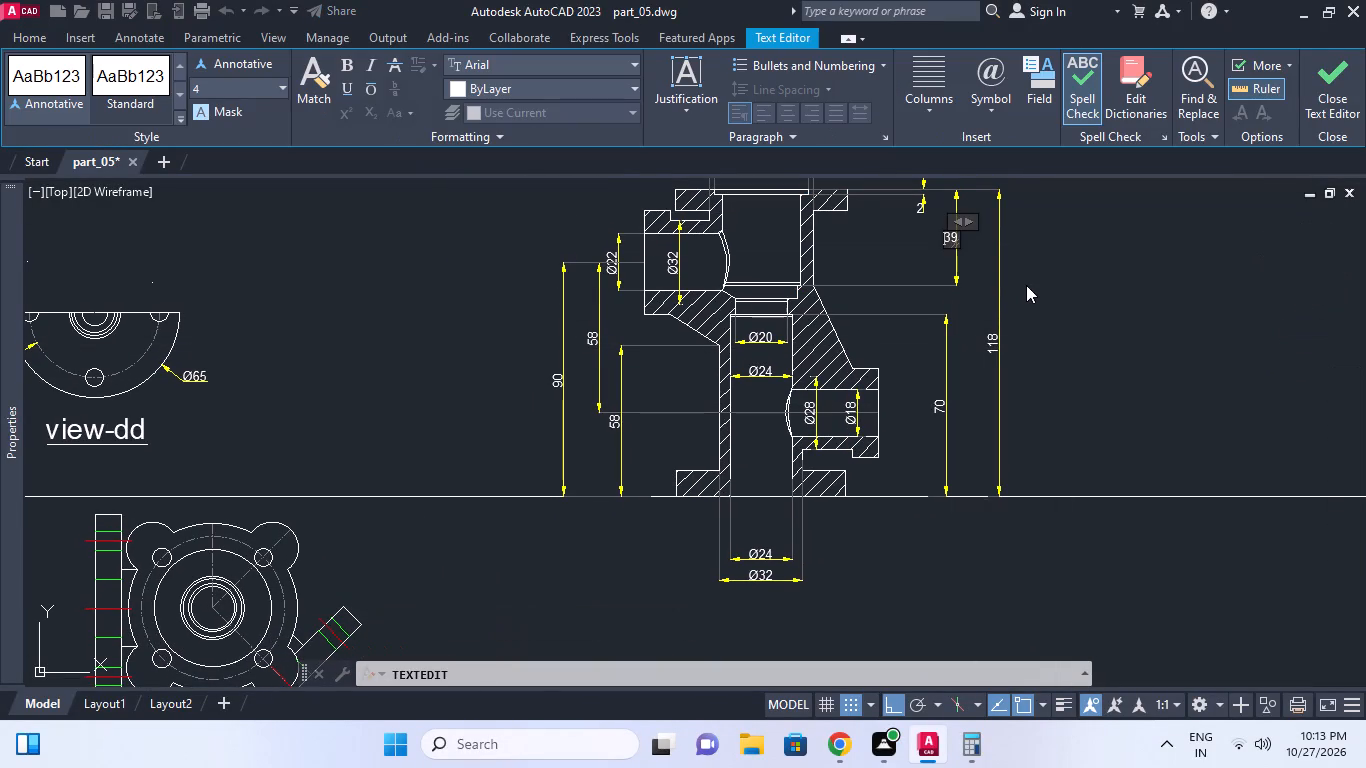
{"action": "key", "text": "Right"}
{"action": "key", "text": "Return"}
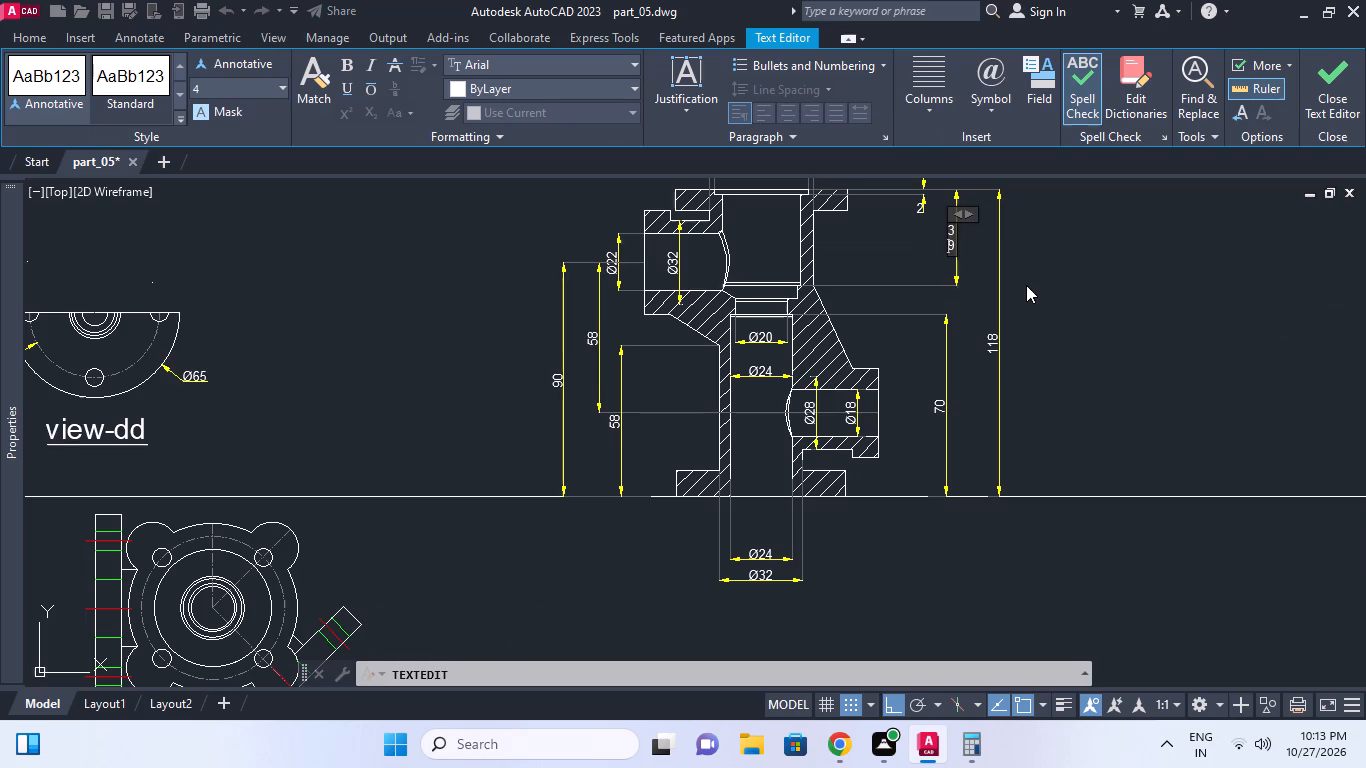
{"action": "key", "text": "BackSpace"}
{"action": "key", "text": "Right"}
{"action": "key", "text": "Return"}
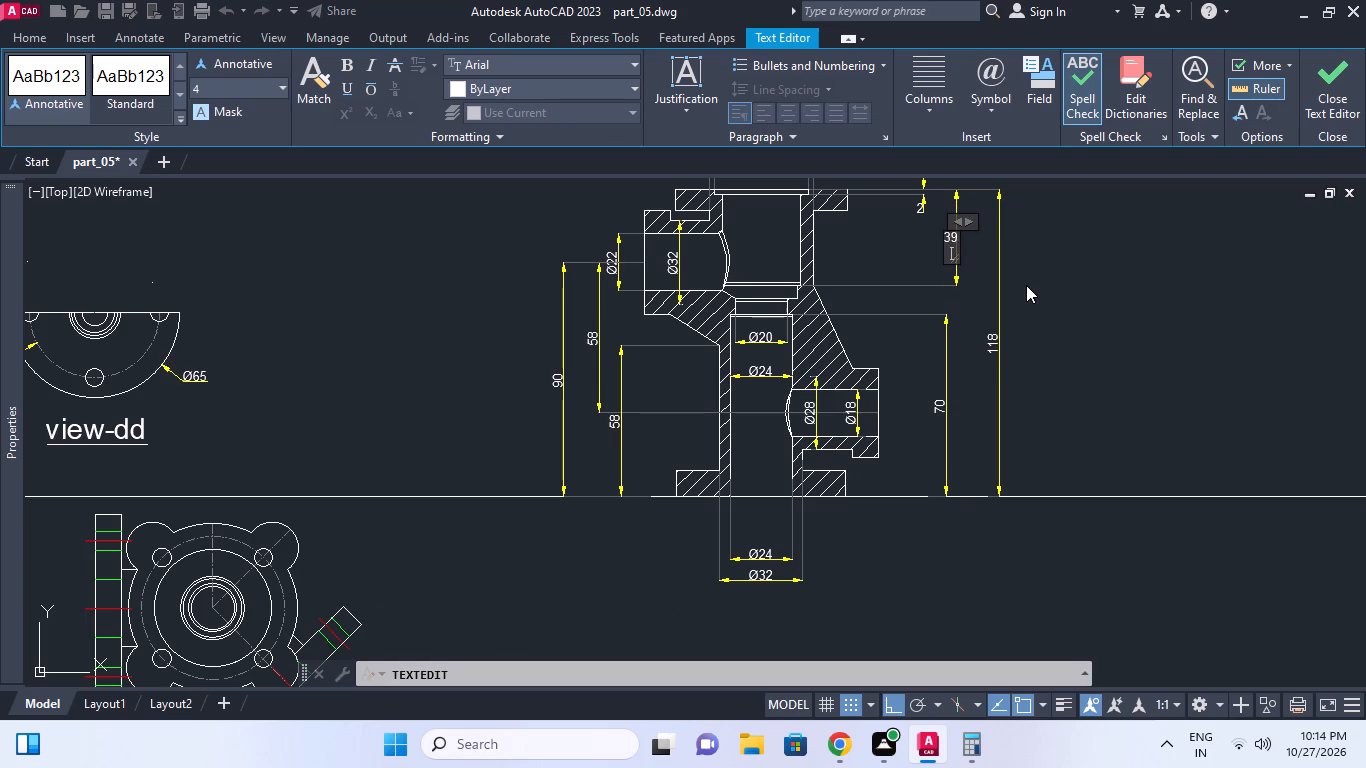
{"action": "key", "text": "plus"}
{"action": "type", "text": "0.50/0.00"}
{"action": "left_click", "coordinate": [1302, 358]}
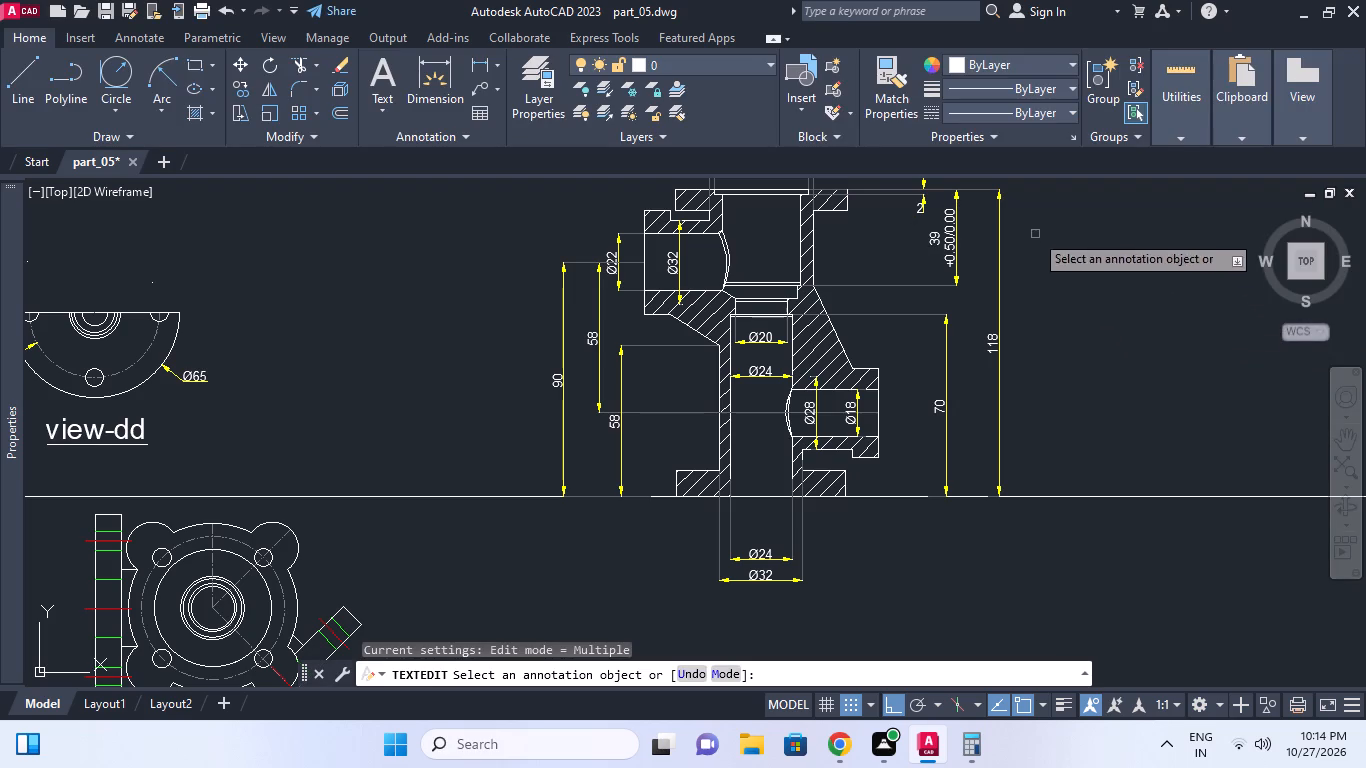
{"action": "right_click", "coordinate": [1079, 273]}
{"action": "left_click", "coordinate": [1113, 278]}
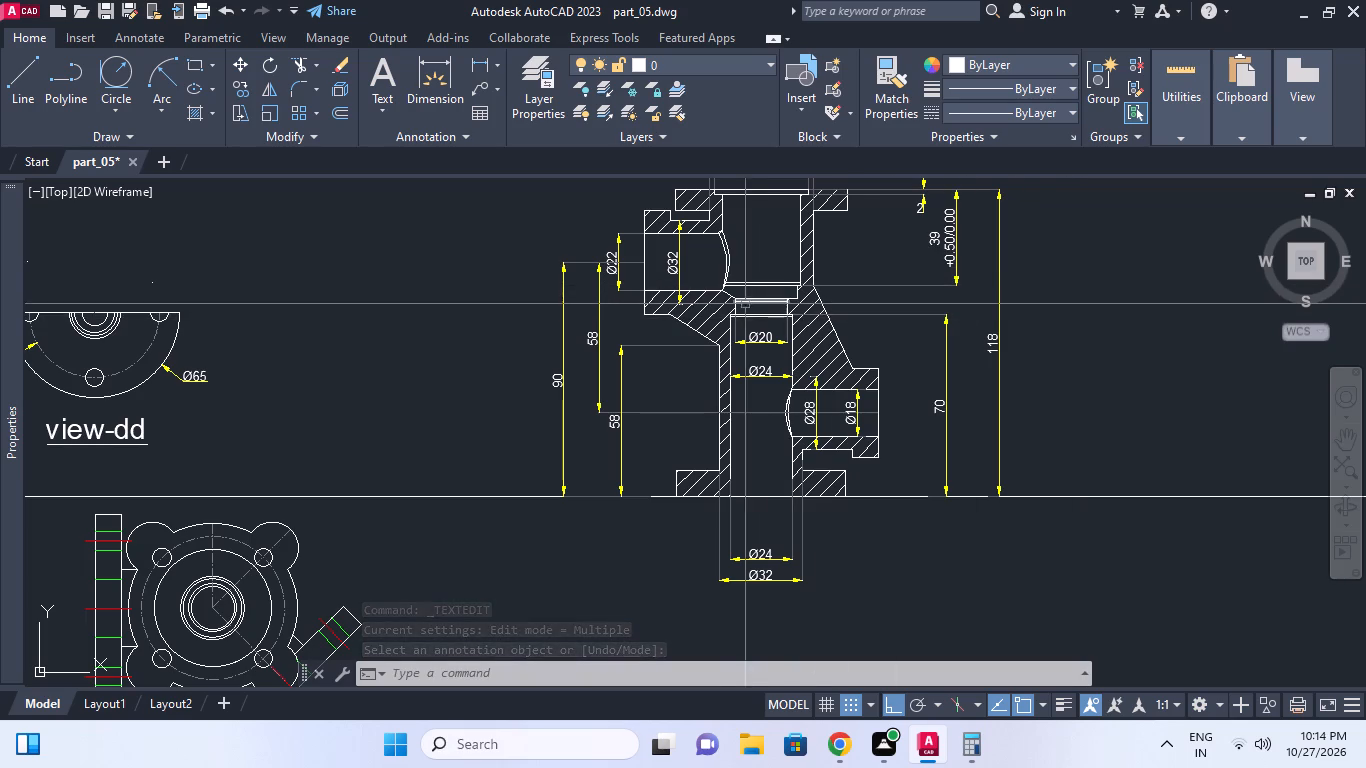
Add a quick leader with the text ch1 pointing at the chamfer corner where the Ø22 side bore meets the main bore.
{"action": "scroll", "coordinate": [737, 315], "scroll_direction": "up", "scroll_amount": 1}
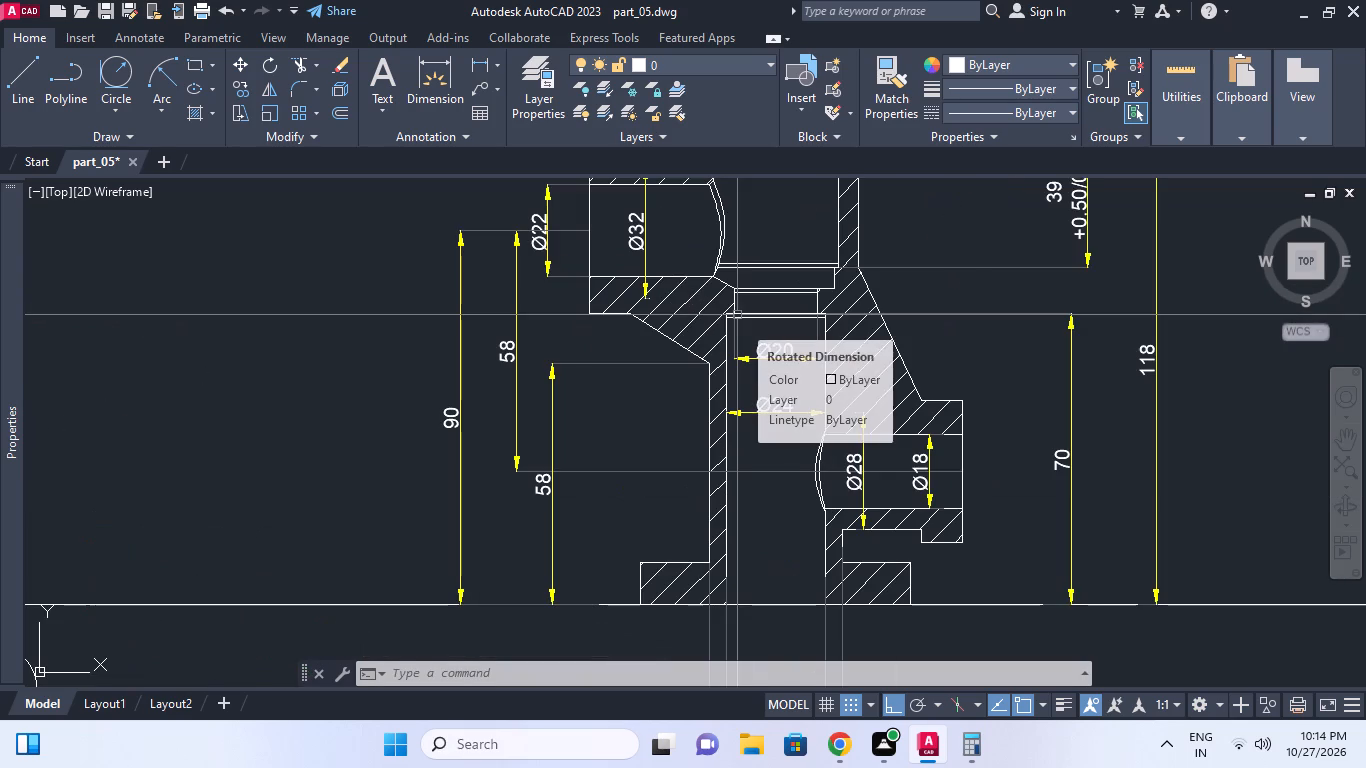
{"action": "type", "text": "ql"}
{"action": "key", "text": "space"}
{"action": "scroll", "coordinate": [734, 284], "scroll_direction": "up", "scroll_amount": 1}
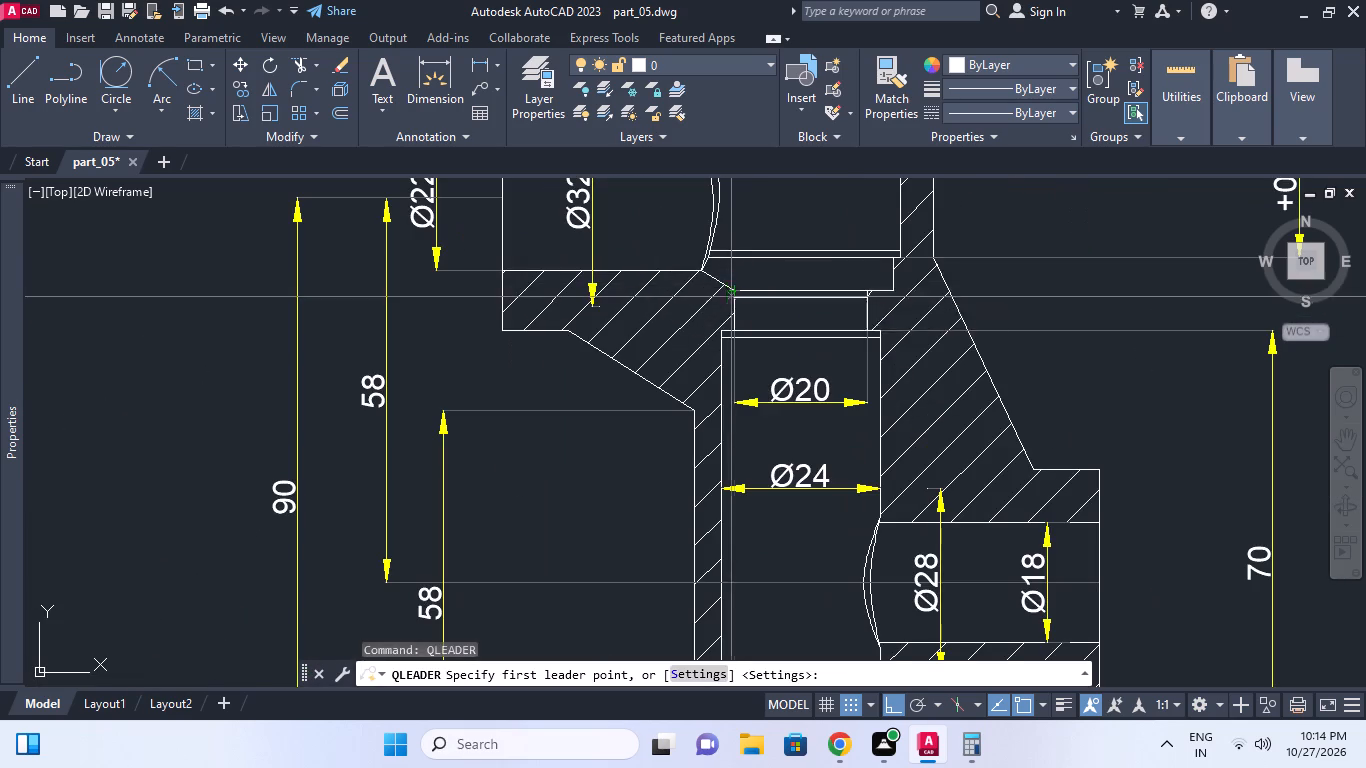
{"action": "left_click", "coordinate": [704, 263]}
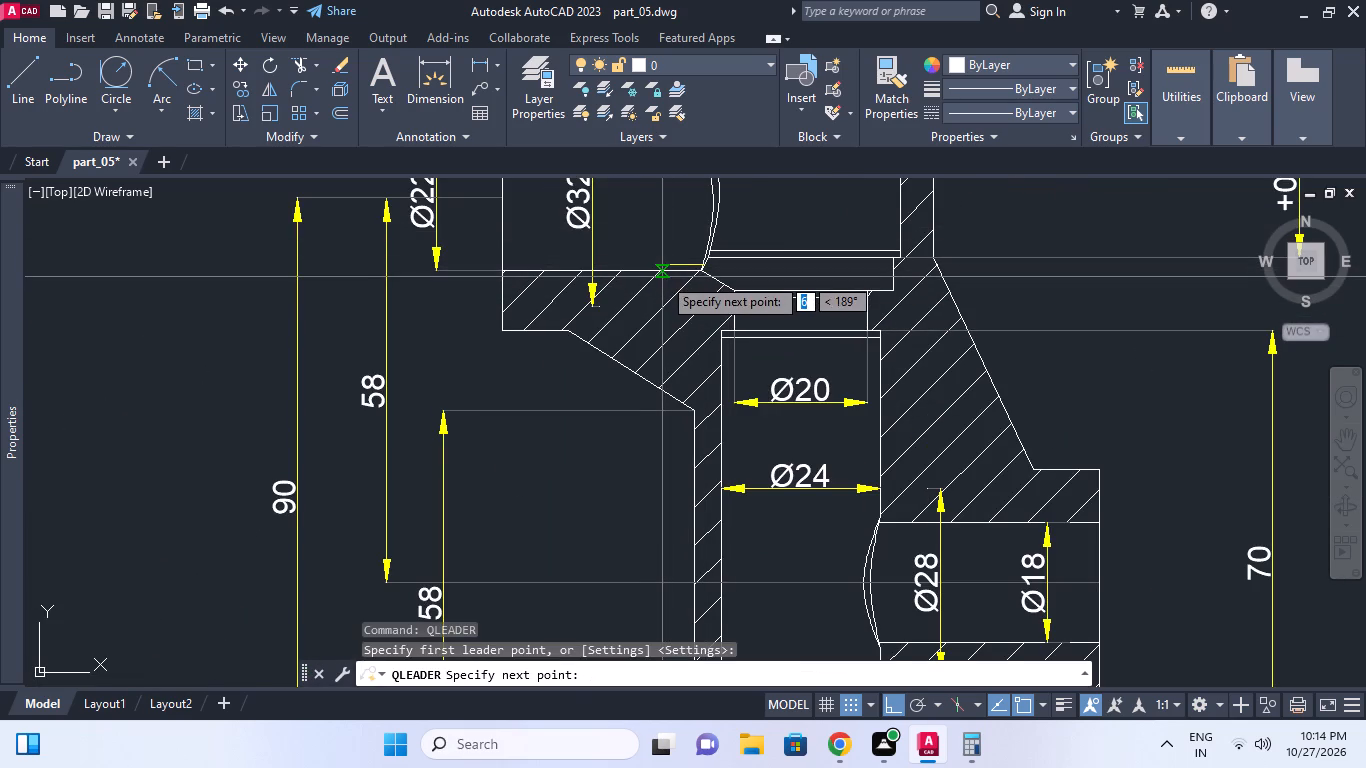
{"action": "key", "text": "F8"}
{"action": "middle_click_drag", "start_coordinate": [664, 286], "coordinate": [710, 246]}
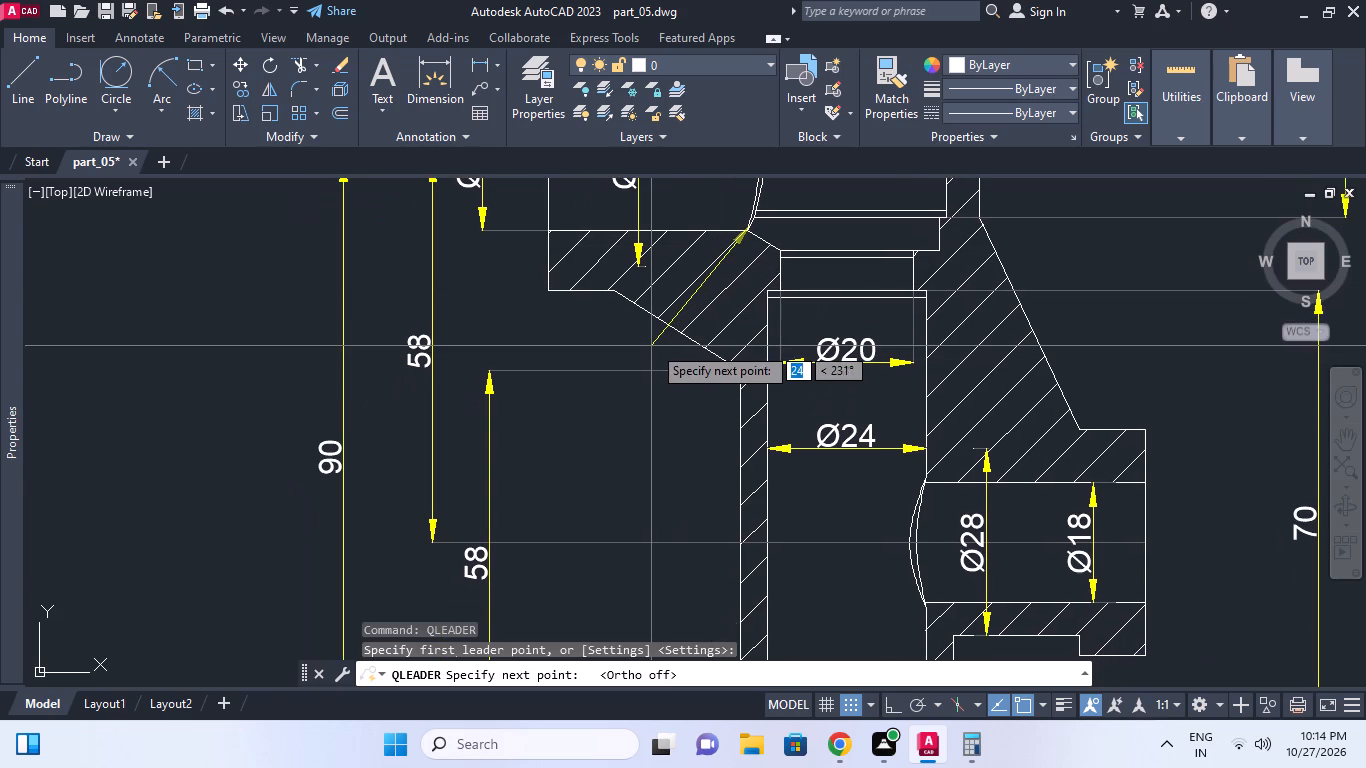
{"action": "left_click", "coordinate": [652, 345]}
{"action": "key", "text": "F8"}
{"action": "left_click", "coordinate": [635, 353]}
{"action": "key", "text": "Return"}
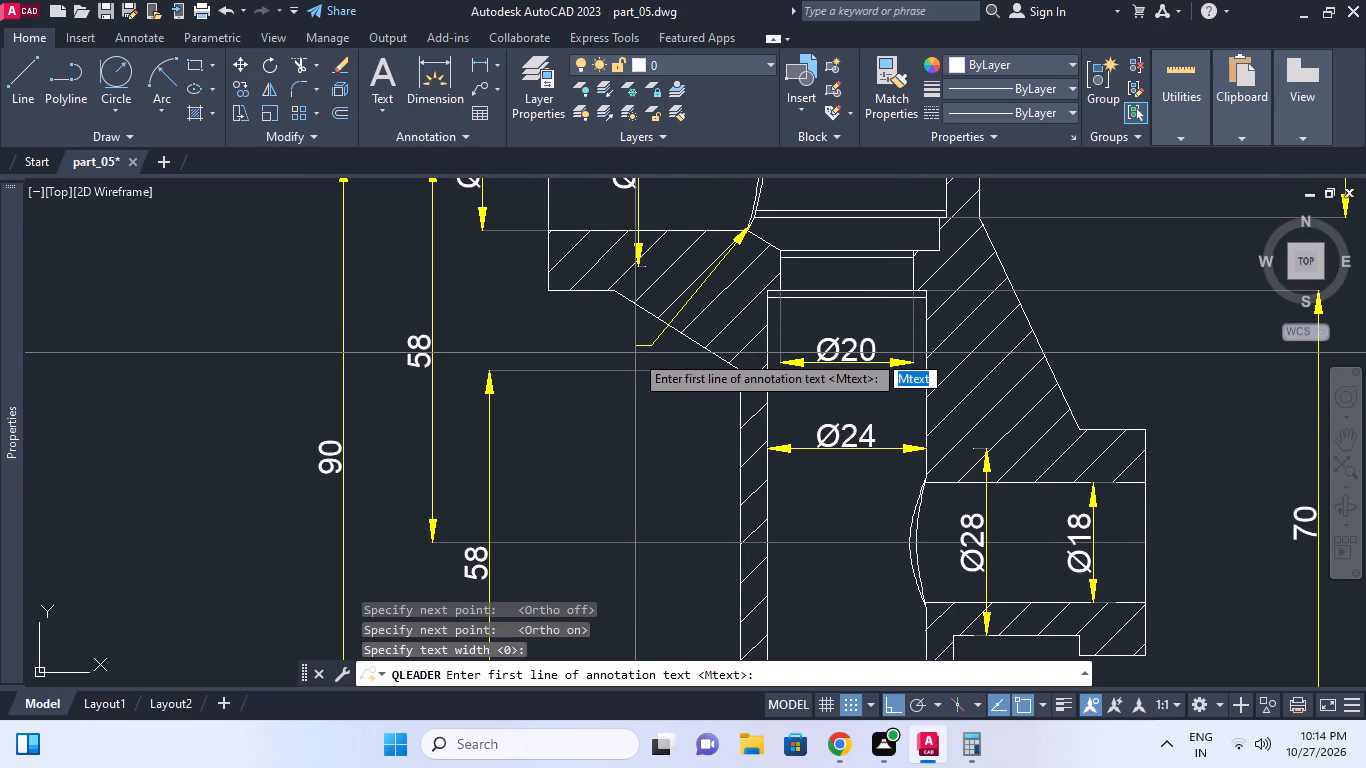
{"action": "type", "text": "ch1"}
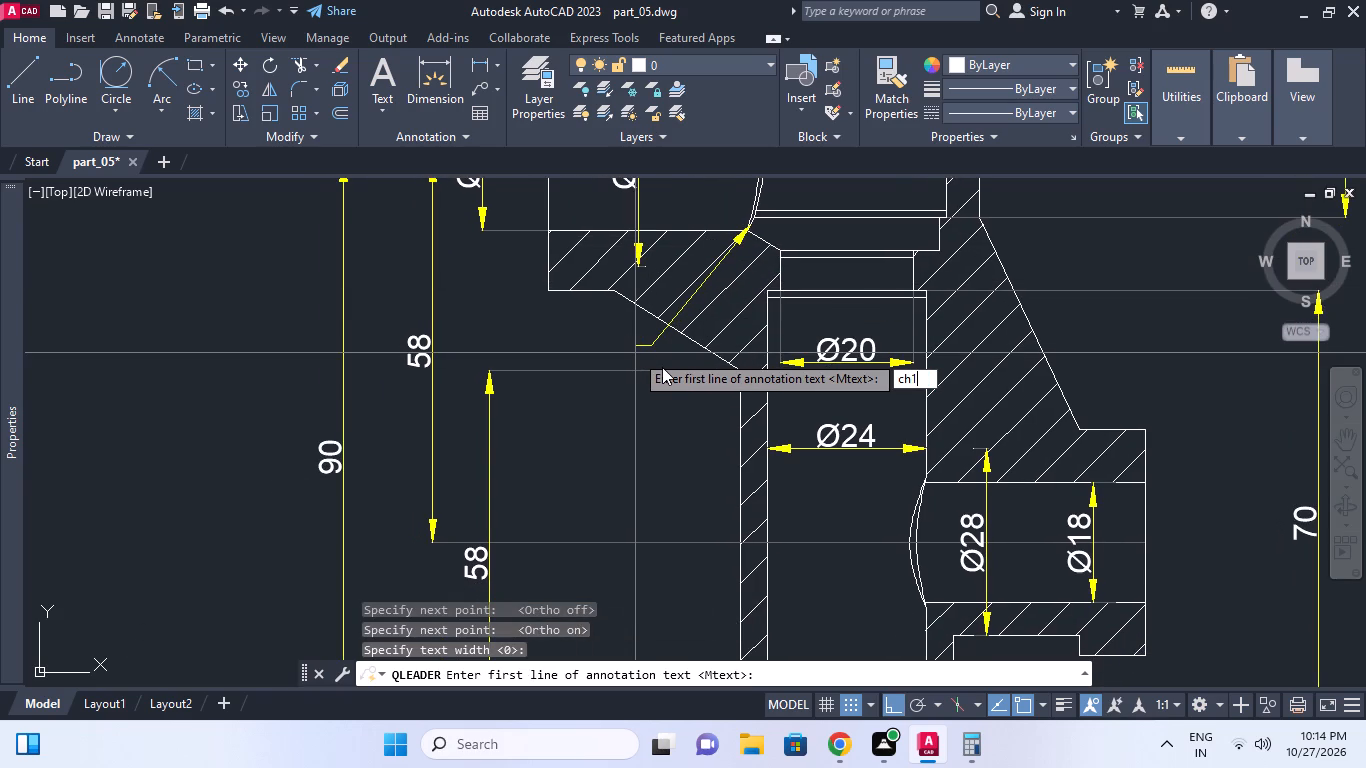
{"action": "key", "text": "Return"}
{"action": "key", "text": "Return"}
Examine the dimensioned section view and the arrangement of the other views in the drawing.
{"action": "scroll", "coordinate": [690, 406], "scroll_direction": "down", "scroll_amount": 1}
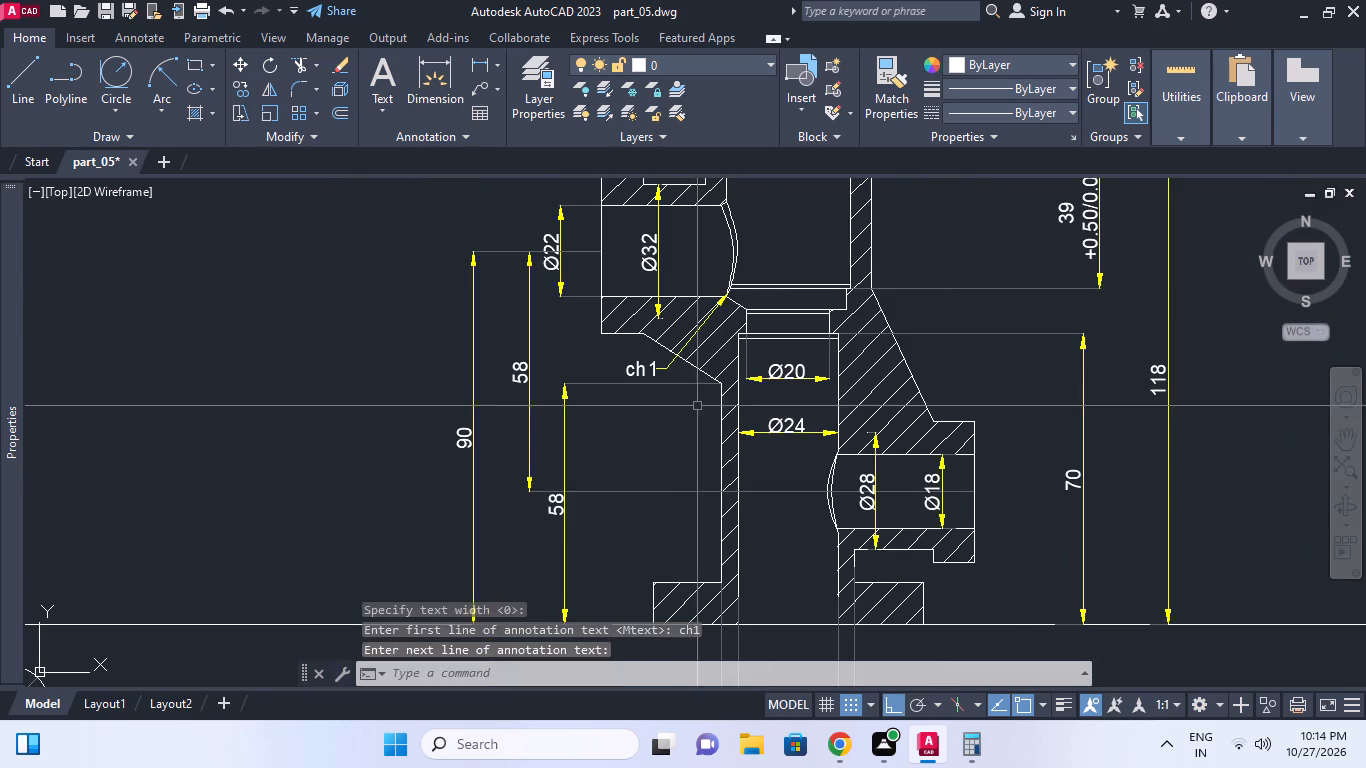
{"action": "middle_click_drag", "start_coordinate": [717, 380], "coordinate": [727, 345]}
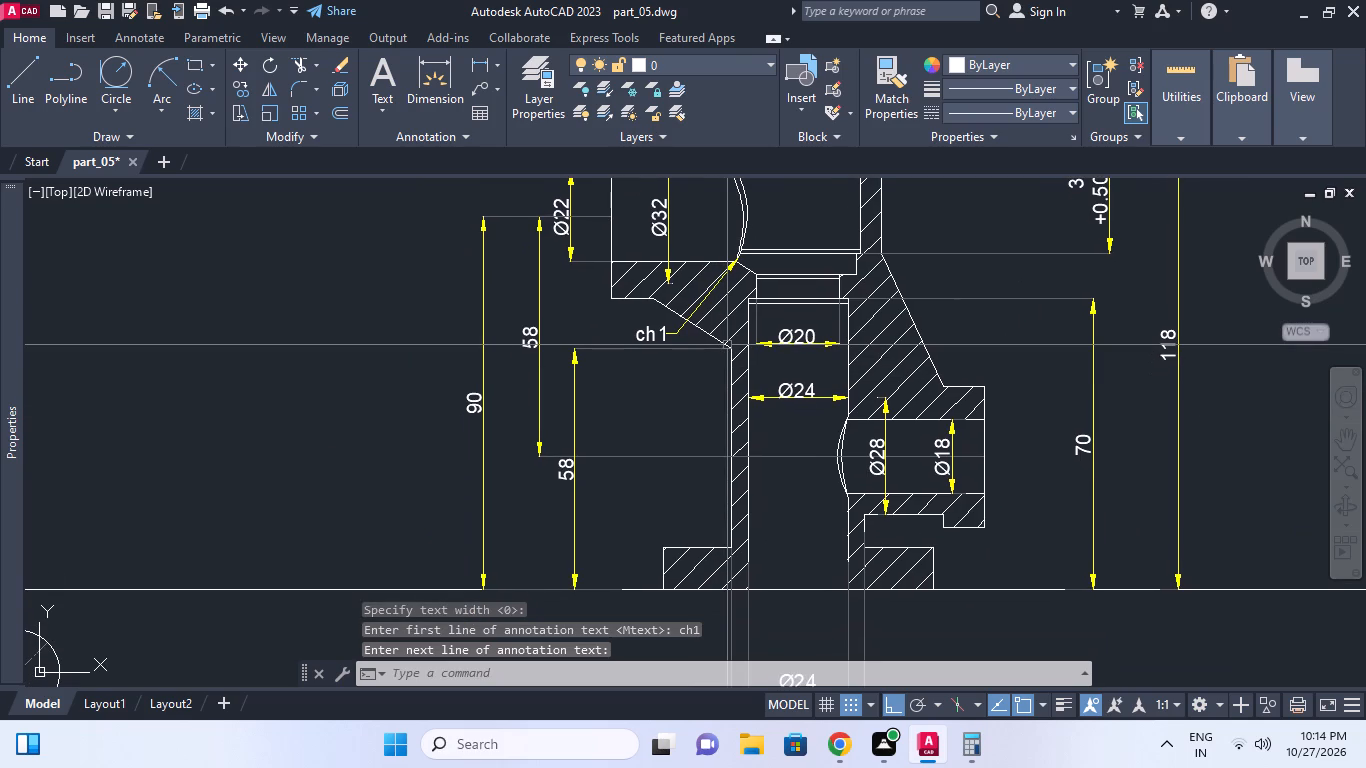
{"action": "scroll", "coordinate": [723, 410], "scroll_direction": "down", "scroll_amount": 1}
{"action": "middle_click_drag", "start_coordinate": [769, 439], "coordinate": [767, 376]}
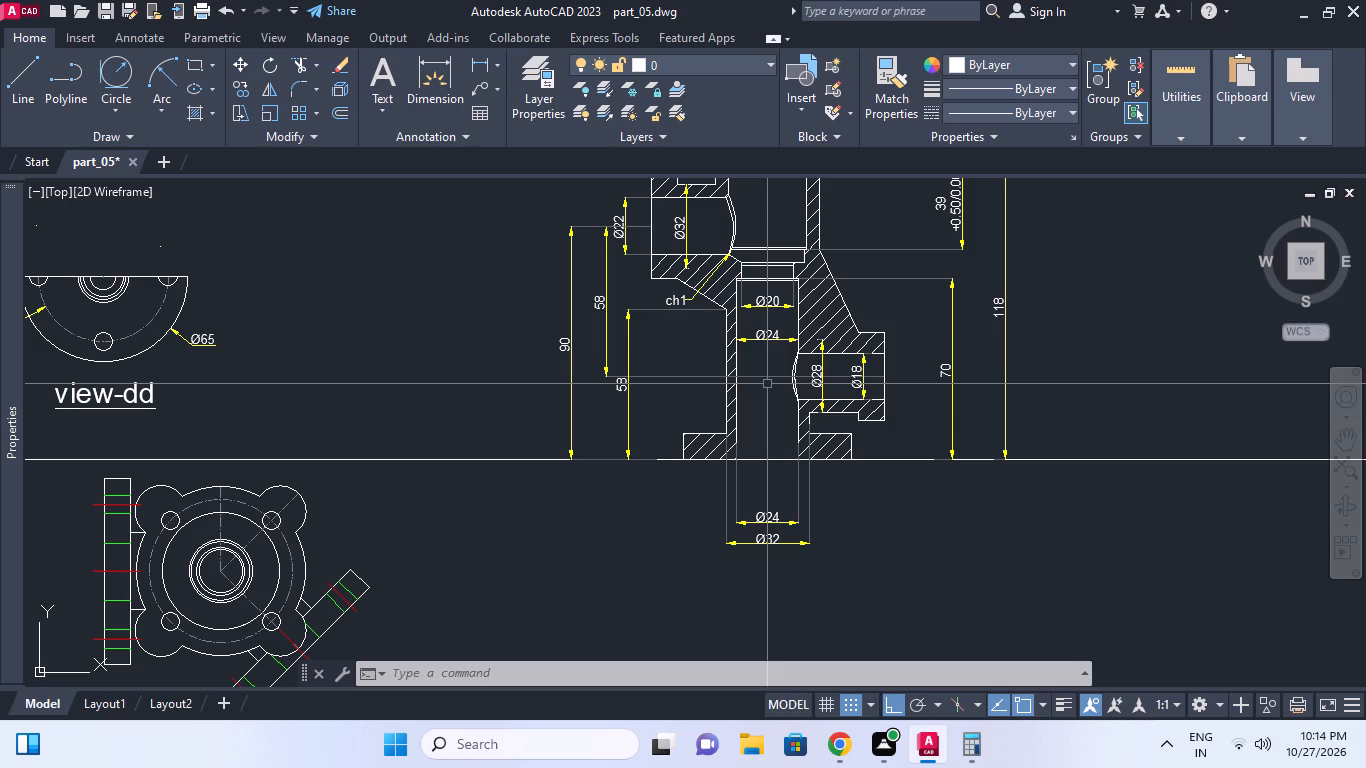
{"action": "scroll", "coordinate": [767, 384], "scroll_direction": "down", "scroll_amount": 1}
{"action": "middle_click", "coordinate": [767, 384]}
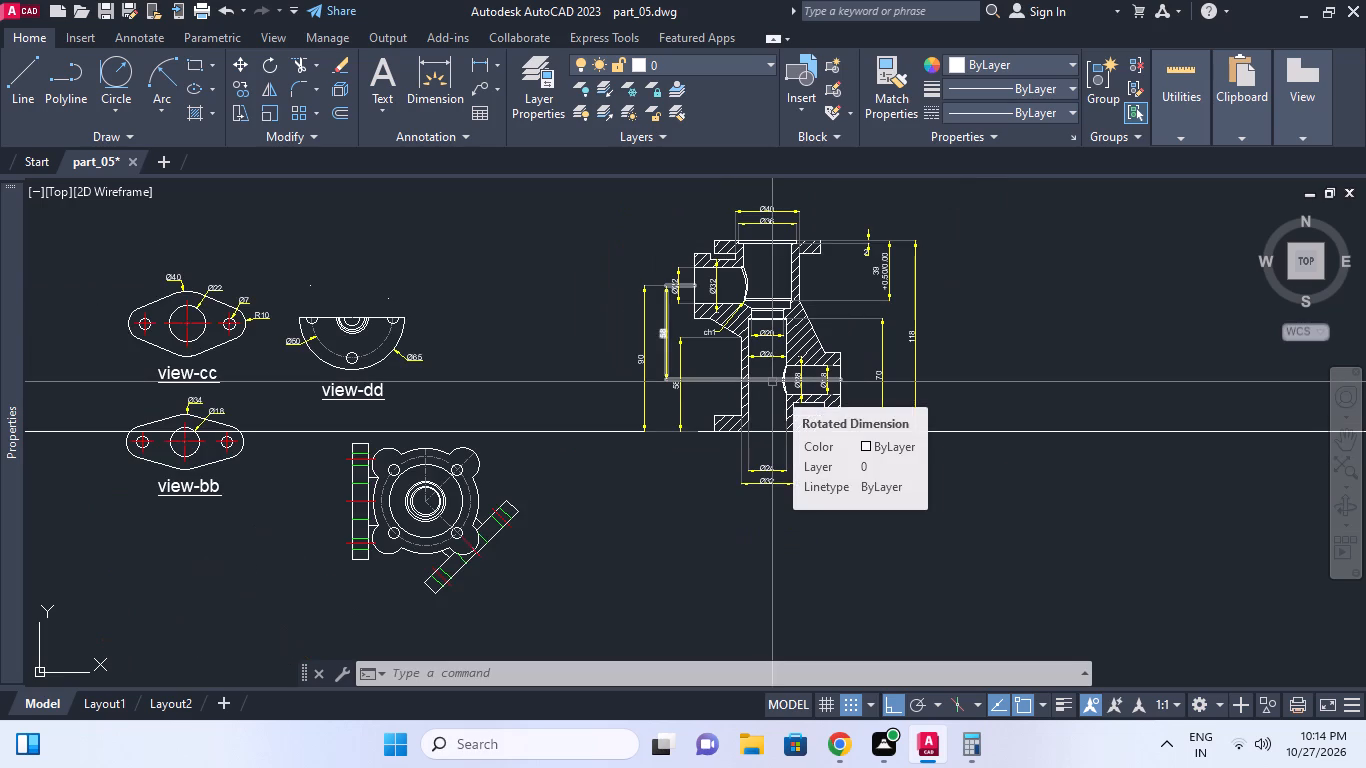
{"action": "scroll", "coordinate": [831, 252], "scroll_direction": "up", "scroll_amount": 3}
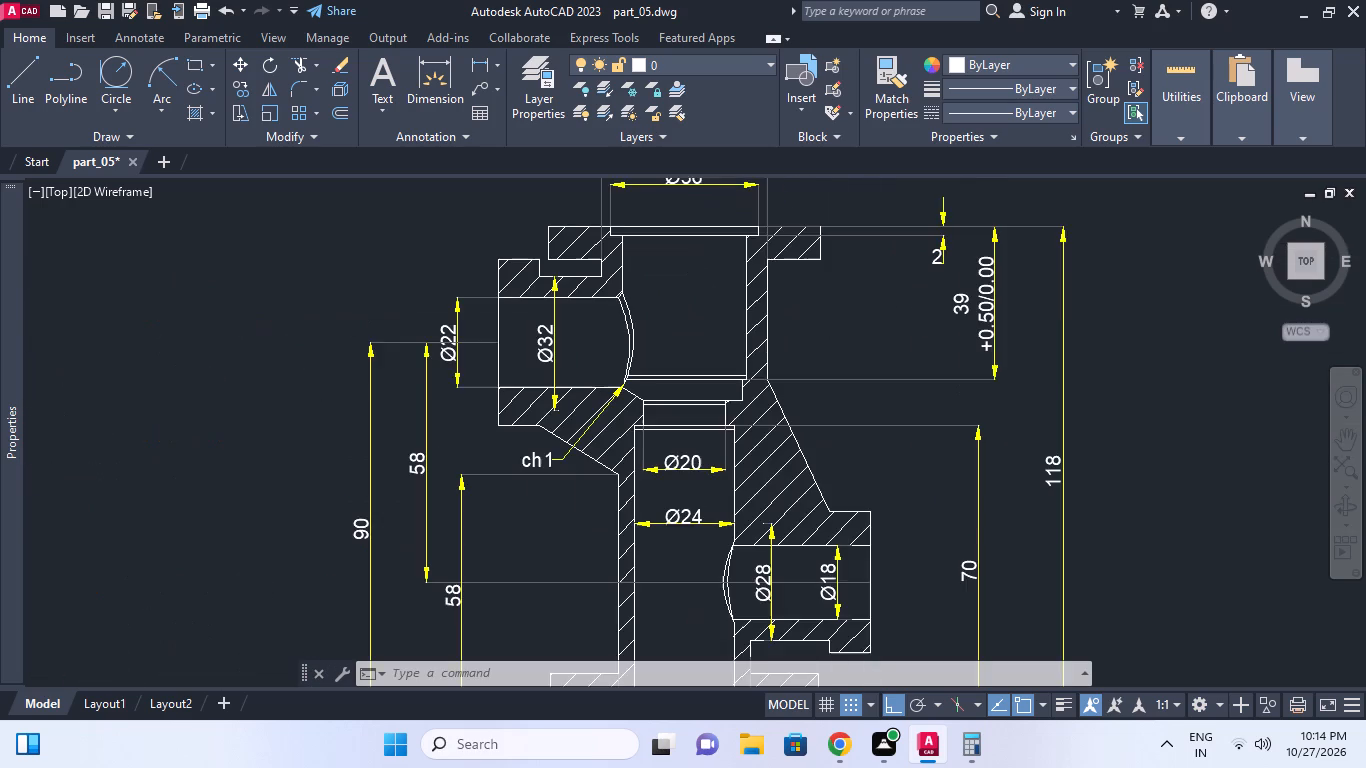
{"action": "scroll", "coordinate": [819, 249], "scroll_direction": "down", "scroll_amount": 2}
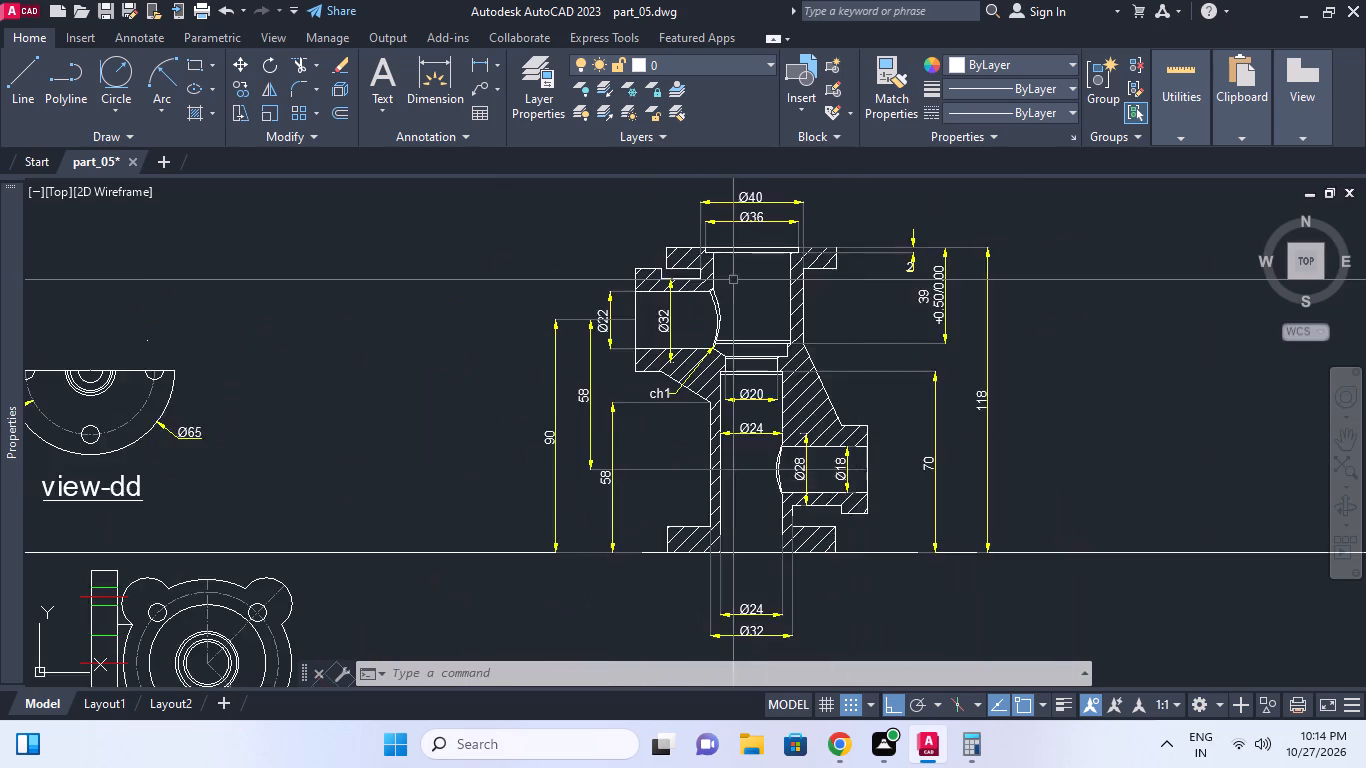
{"action": "scroll", "coordinate": [733, 279], "scroll_direction": "down", "scroll_amount": 3}
{"action": "middle_click_drag", "start_coordinate": [708, 252], "coordinate": [763, 379]}
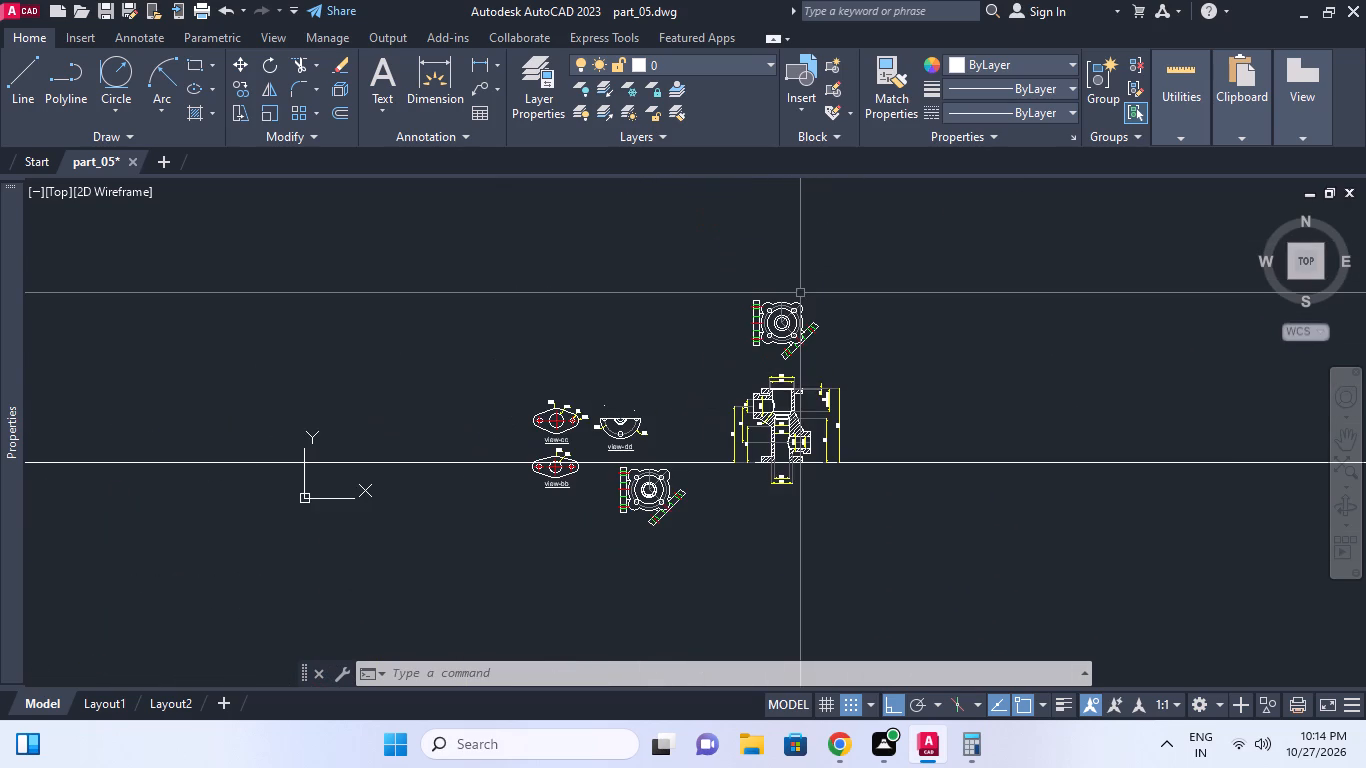
{"action": "scroll", "coordinate": [794, 313], "scroll_direction": "up", "scroll_amount": 1}
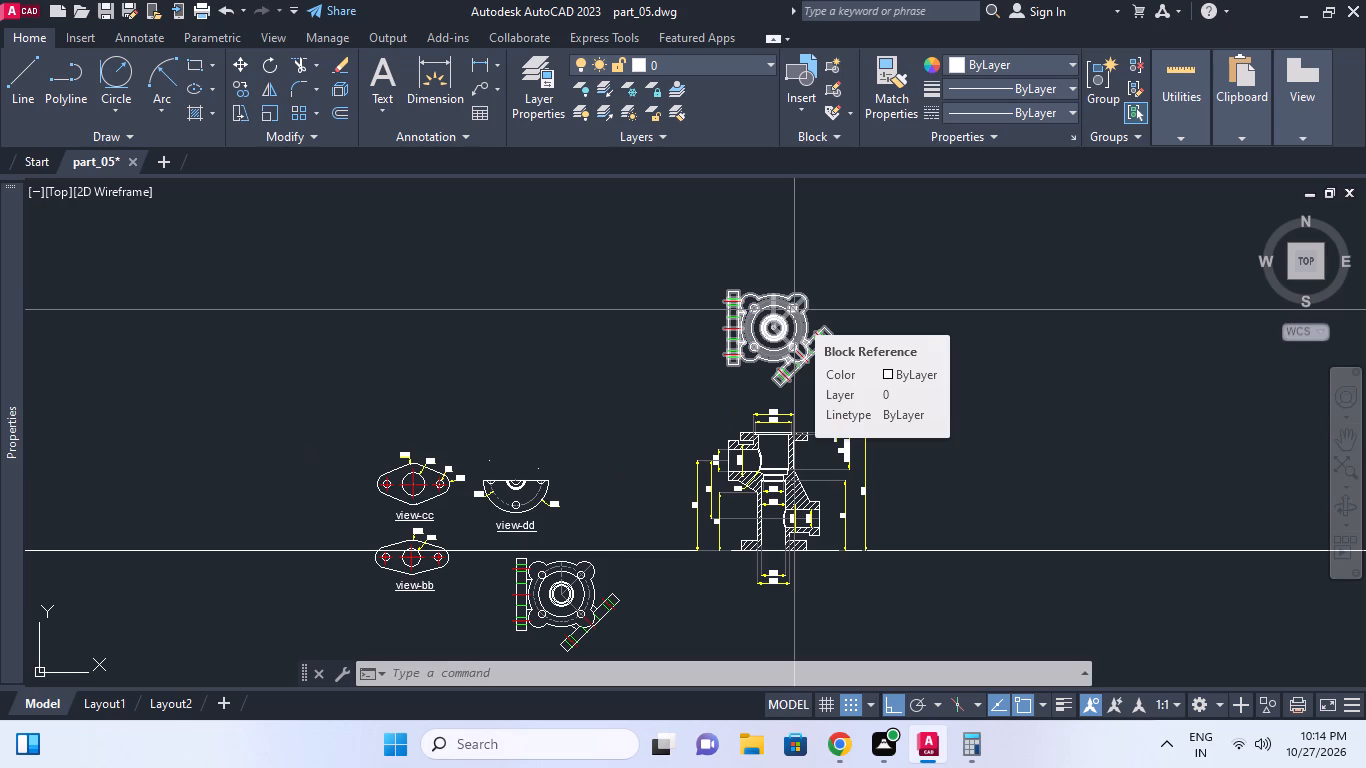
Save the drawing.
{"action": "key", "text": "ctrl+s"}
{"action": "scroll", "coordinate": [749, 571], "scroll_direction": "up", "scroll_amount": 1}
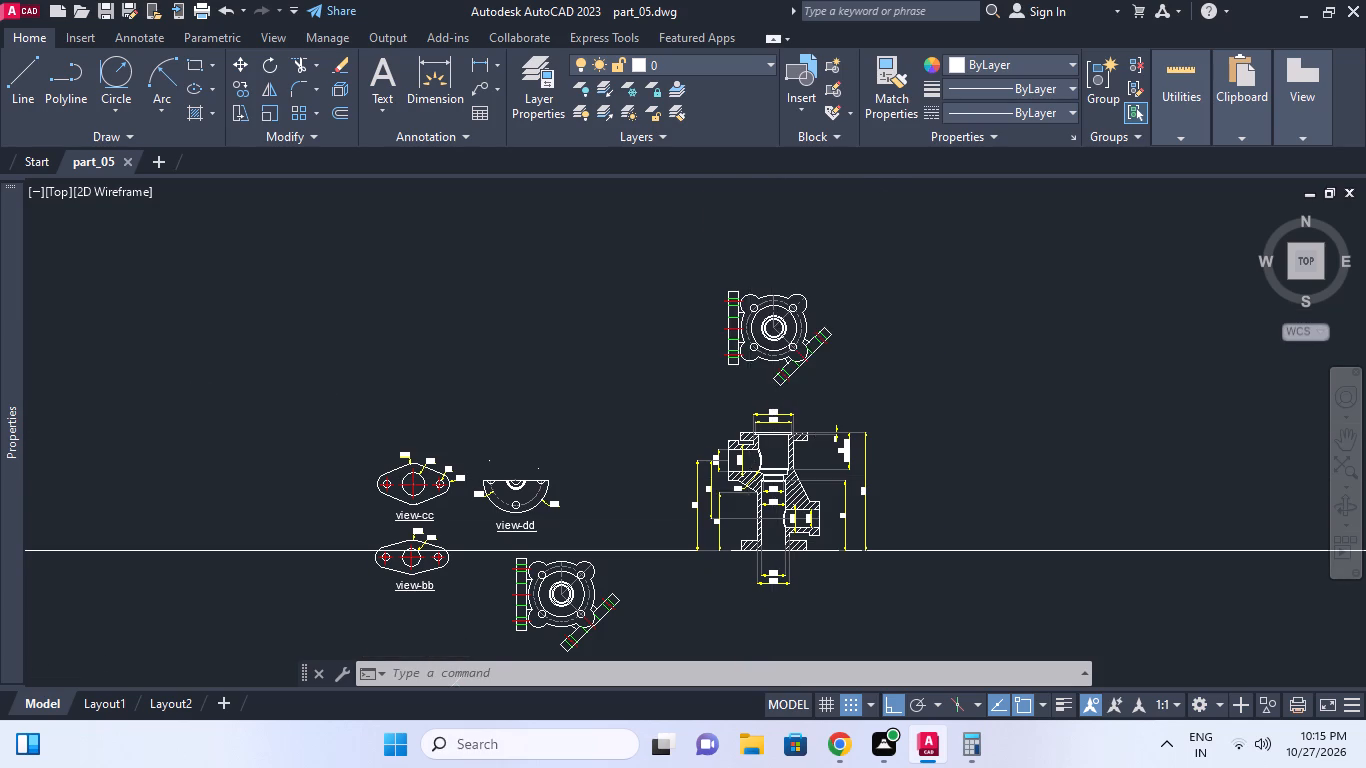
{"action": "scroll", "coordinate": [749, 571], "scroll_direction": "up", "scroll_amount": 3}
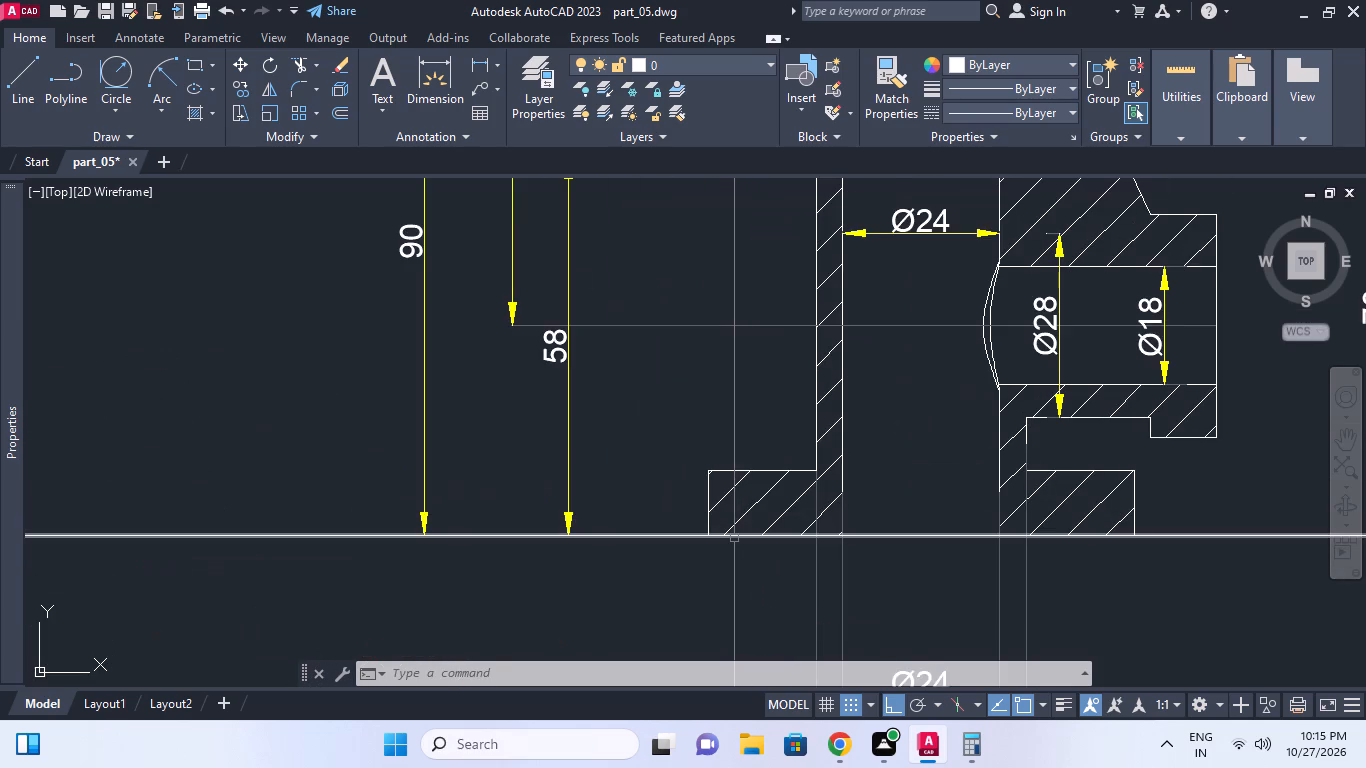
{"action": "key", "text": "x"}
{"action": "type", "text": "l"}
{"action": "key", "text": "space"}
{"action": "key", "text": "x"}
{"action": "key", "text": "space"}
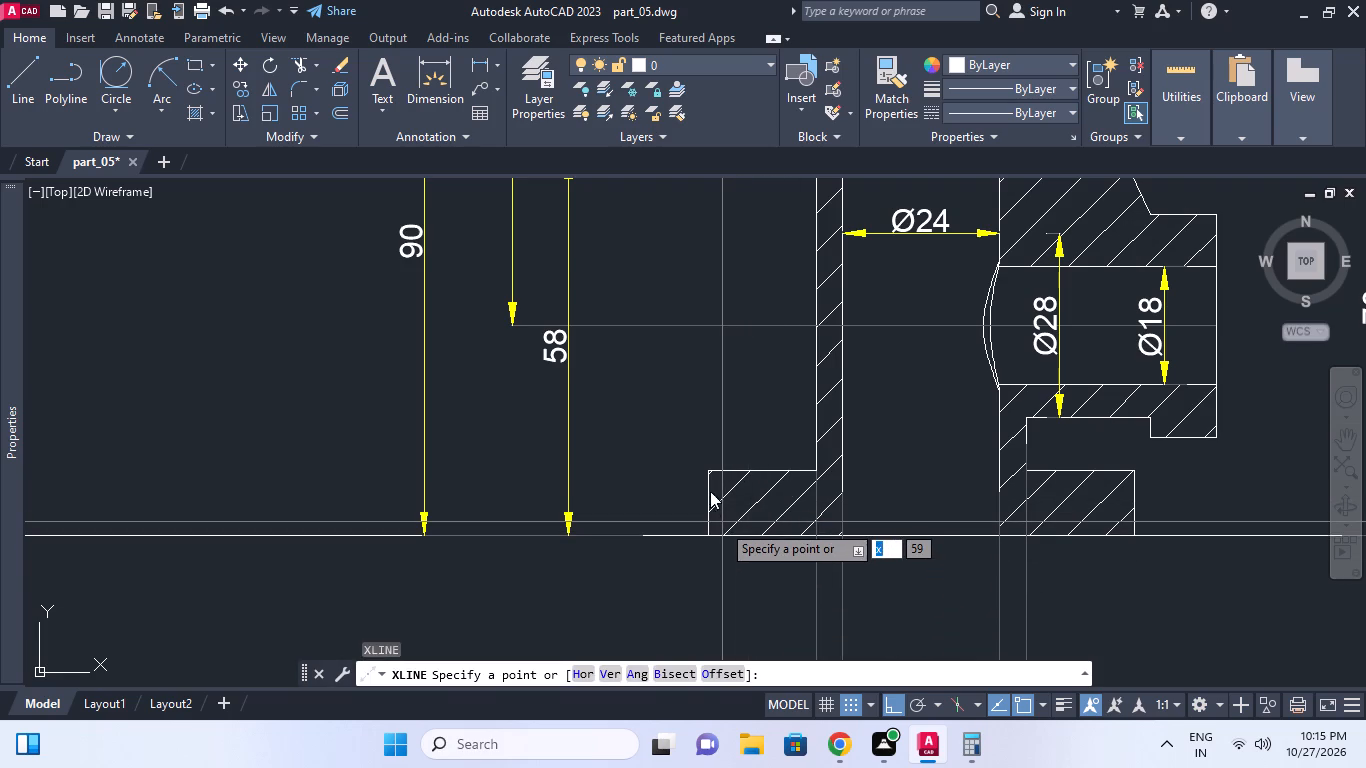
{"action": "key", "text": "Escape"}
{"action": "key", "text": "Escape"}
Draw a vertical construction line through the outer edge of the section view's lower-left flange.
{"action": "type", "text": "xl"}
{"action": "key", "text": "space"}
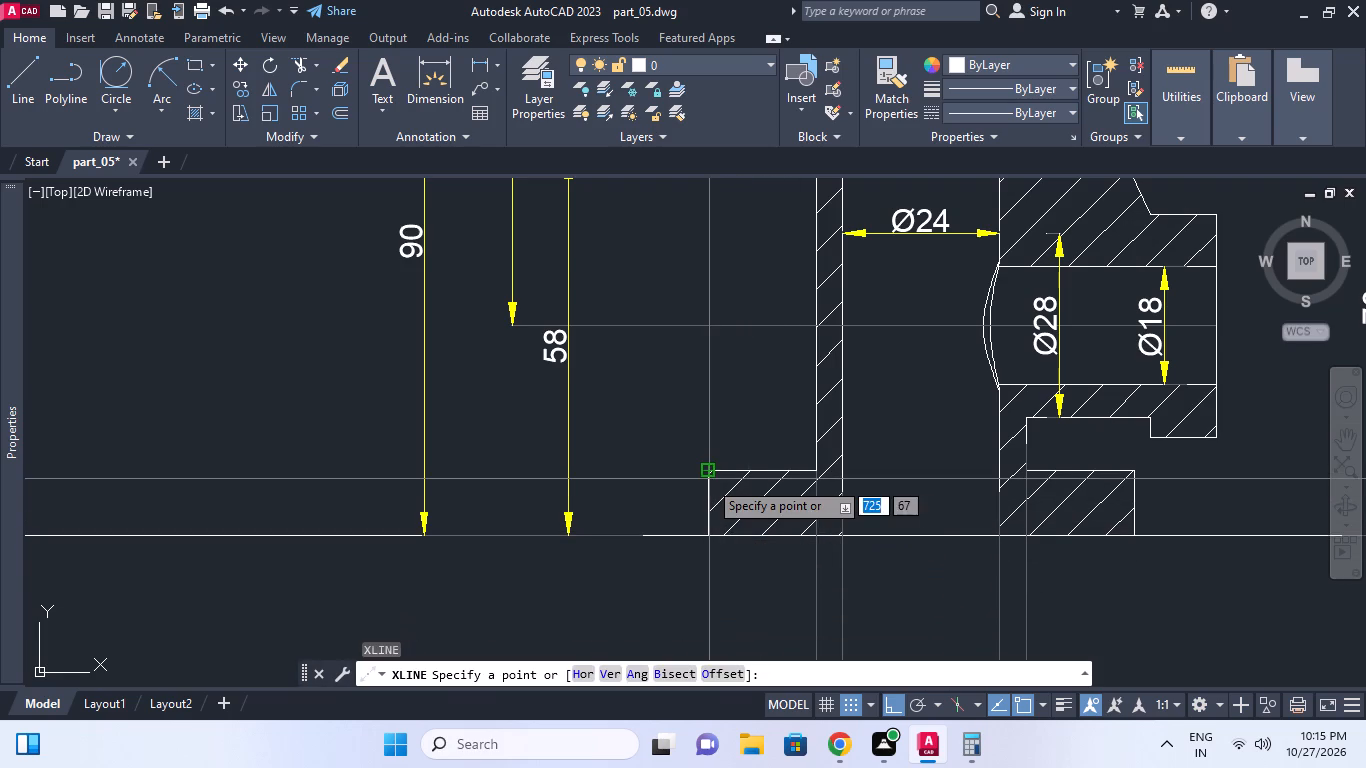
{"action": "type", "text": "v"}
{"action": "key", "text": "space"}
{"action": "left_click", "coordinate": [708, 481]}
{"action": "key", "text": "Escape"}
{"action": "middle_click", "coordinate": [734, 463]}
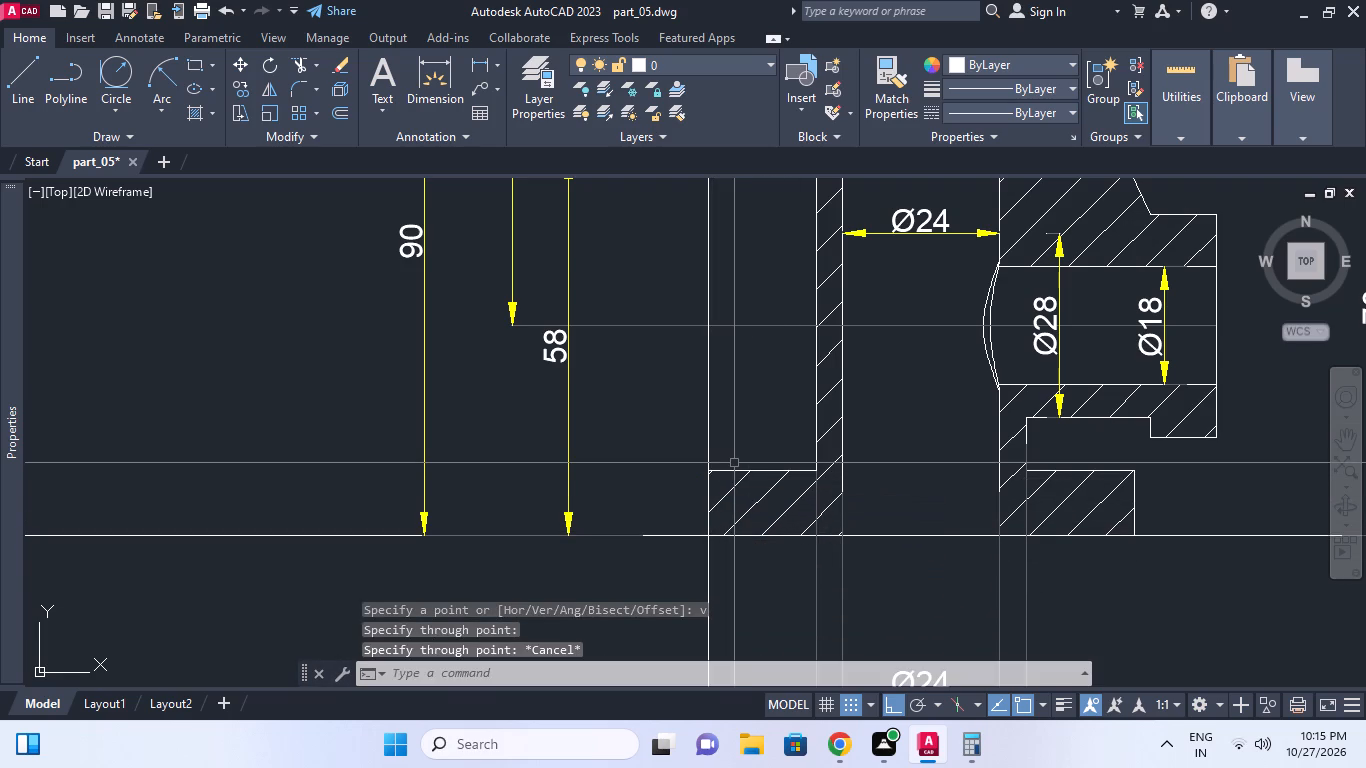
Offset the vertical construction line 7 inward into the lower-left flange to mark the hole centre.
{"action": "type", "text": "o"}
{"action": "key", "text": "space"}
{"action": "key", "text": "7"}
{"action": "key", "text": "space"}
{"action": "left_click", "coordinate": [711, 434]}
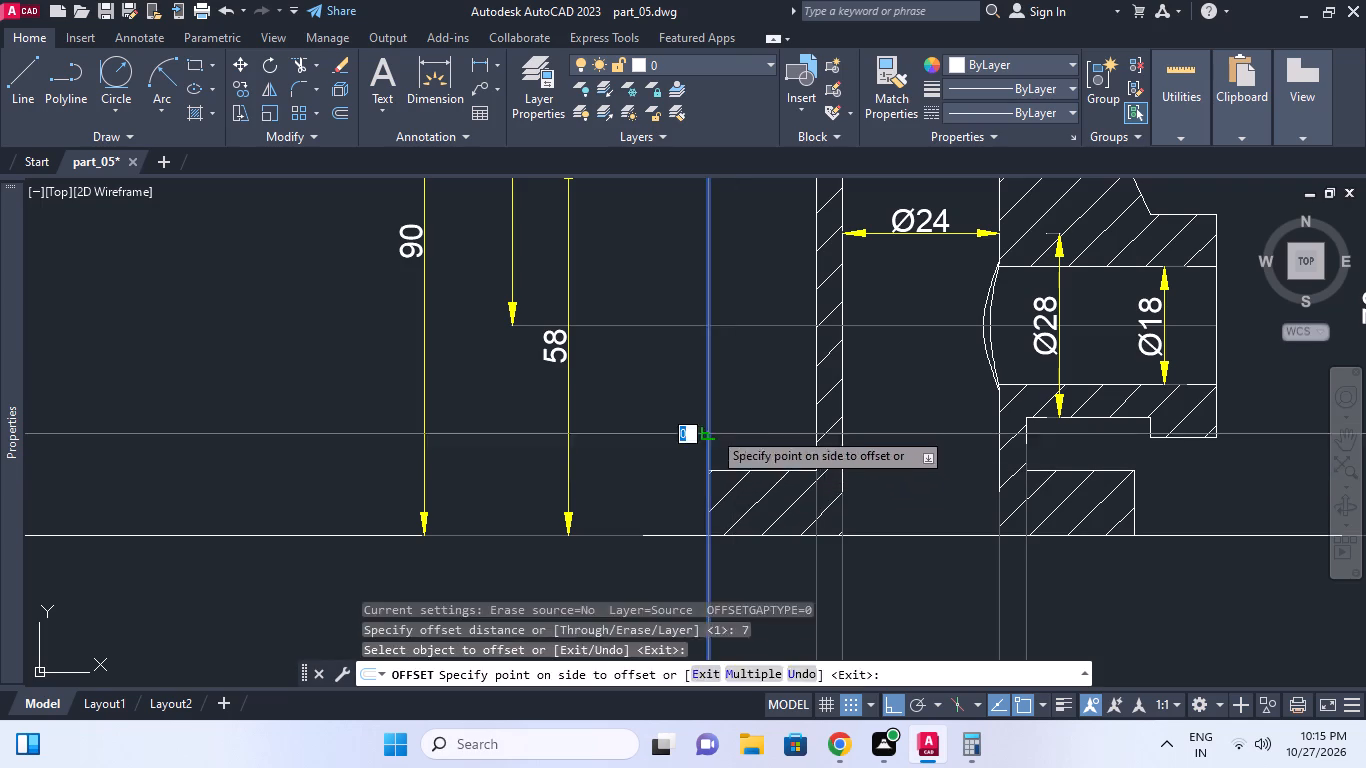
{"action": "left_click", "coordinate": [721, 425]}
{"action": "key", "text": "Escape"}
{"action": "middle_click", "coordinate": [731, 459]}
Erase the original construction line on the flange's outer edge.
{"action": "left_click", "coordinate": [730, 432]}
{"action": "left_click", "coordinate": [669, 389]}
{"action": "key", "text": "e"}
{"action": "key", "text": "space"}
{"action": "key", "text": "Escape"}
{"action": "middle_click", "coordinate": [740, 455]}
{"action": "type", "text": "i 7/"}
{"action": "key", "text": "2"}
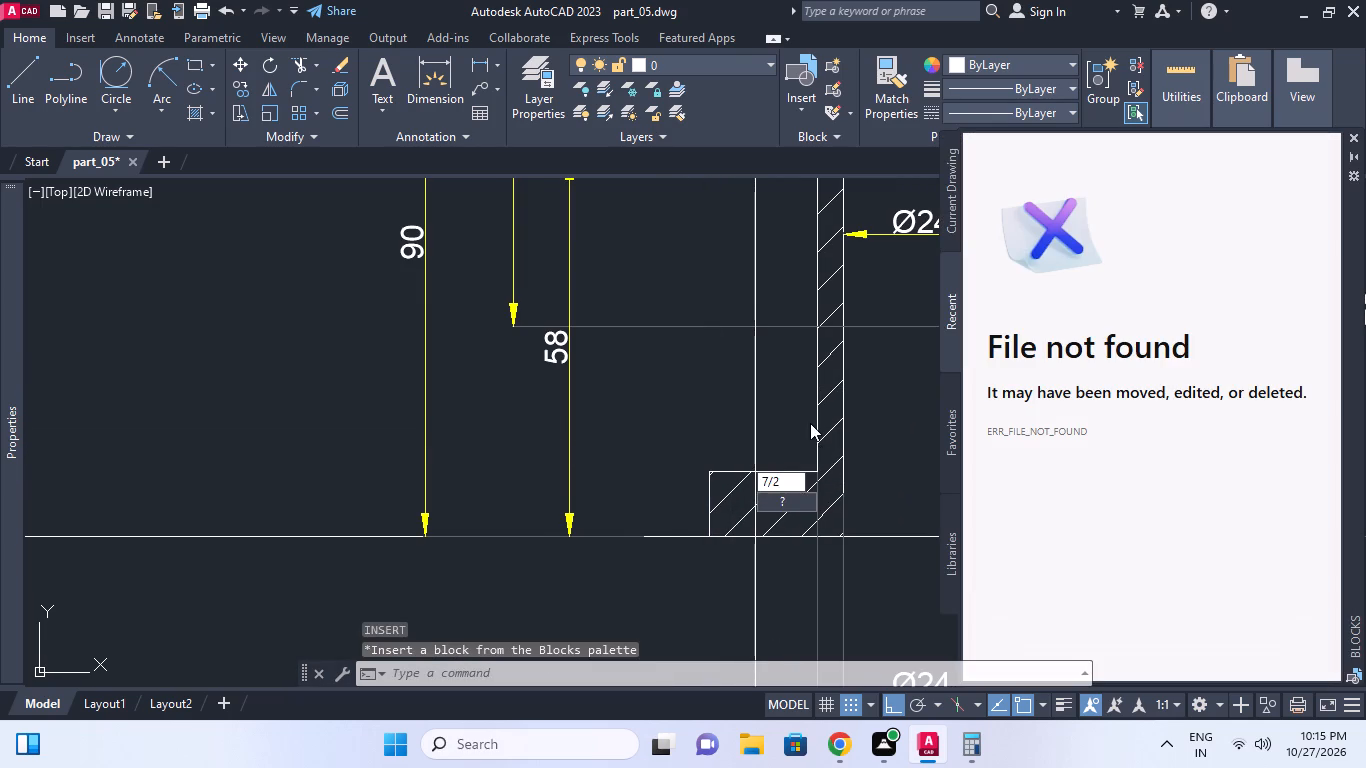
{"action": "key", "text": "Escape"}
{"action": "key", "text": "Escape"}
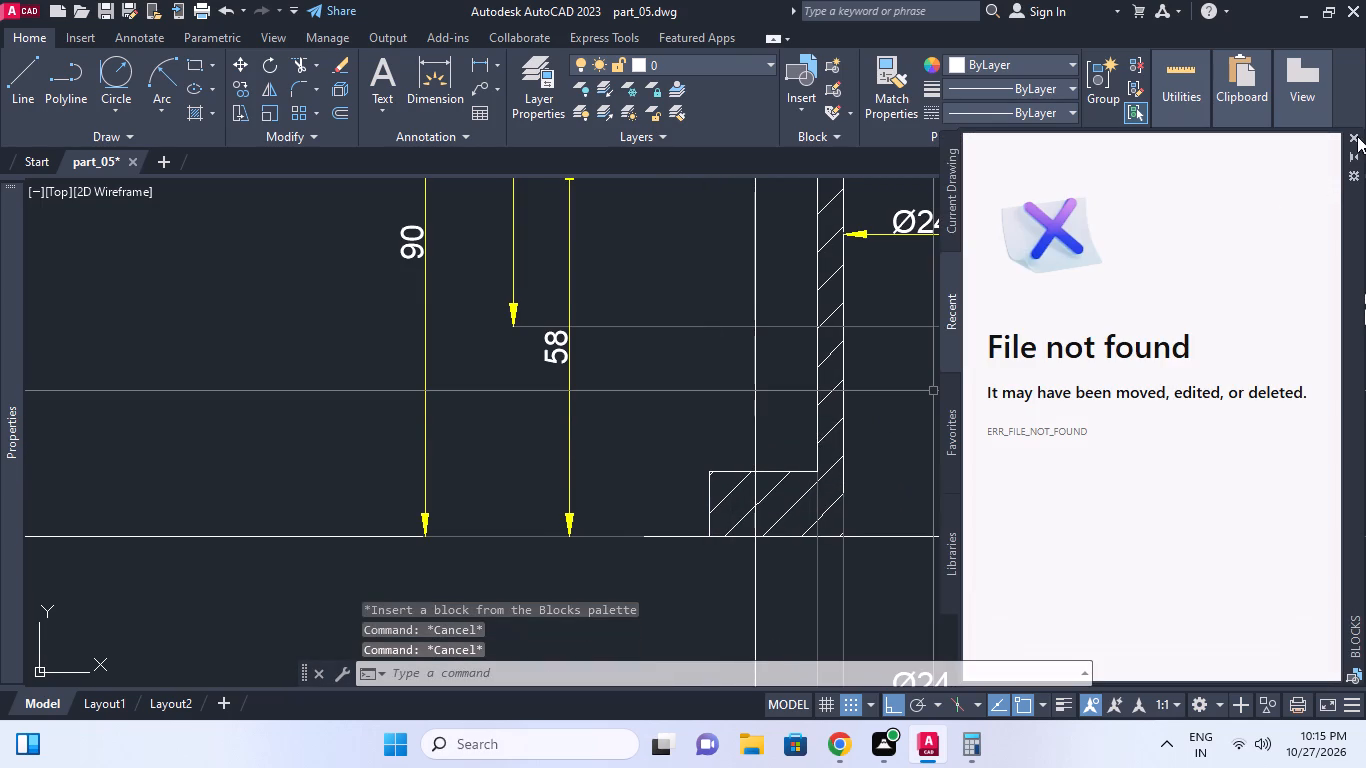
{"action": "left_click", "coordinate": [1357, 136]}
Offset the hole centre line 7/2 to both sides to form the flange hole's edges.
{"action": "type", "text": "o"}
{"action": "key", "text": "space"}
{"action": "type", "text": "7/"}
{"action": "key", "text": "2"}
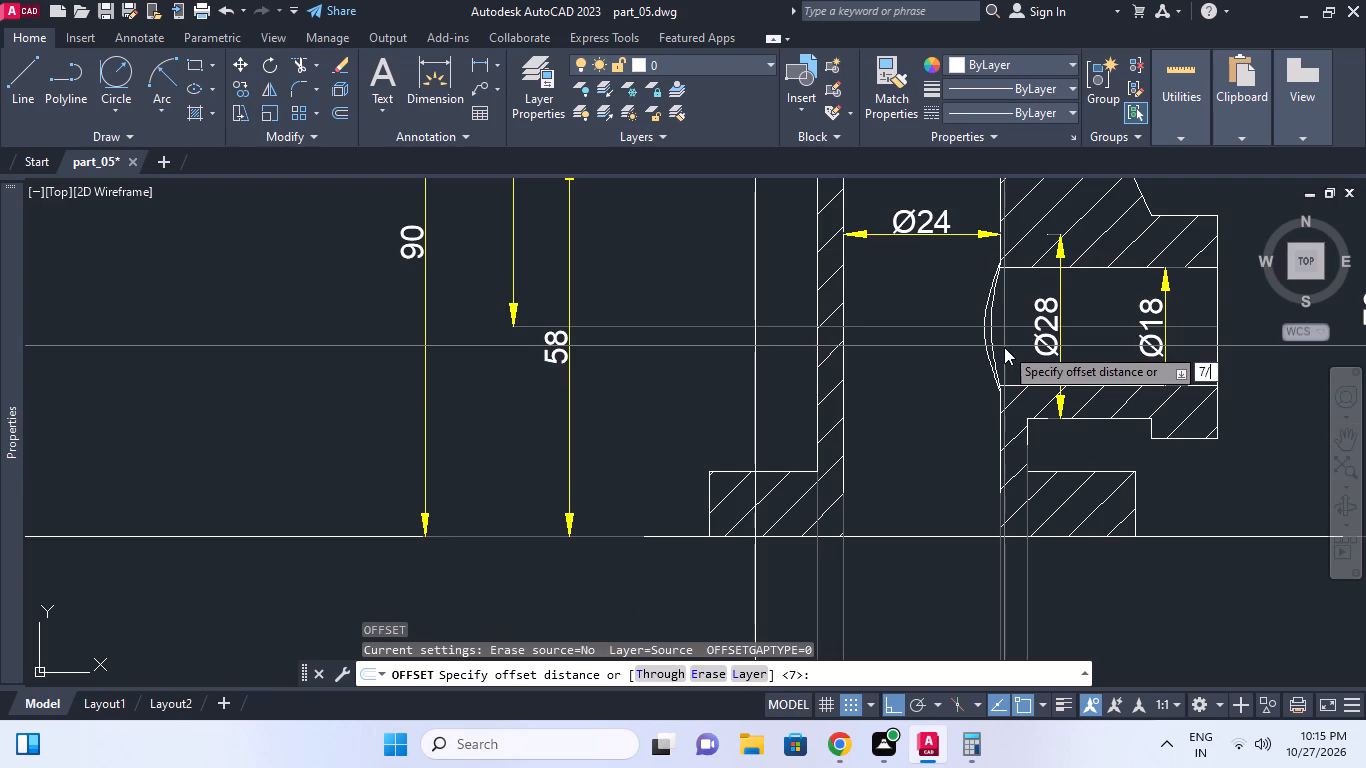
{"action": "key", "text": "Return"}
{"action": "left_click", "coordinate": [754, 385]}
{"action": "left_click", "coordinate": [744, 370]}
{"action": "left_click", "coordinate": [756, 382]}
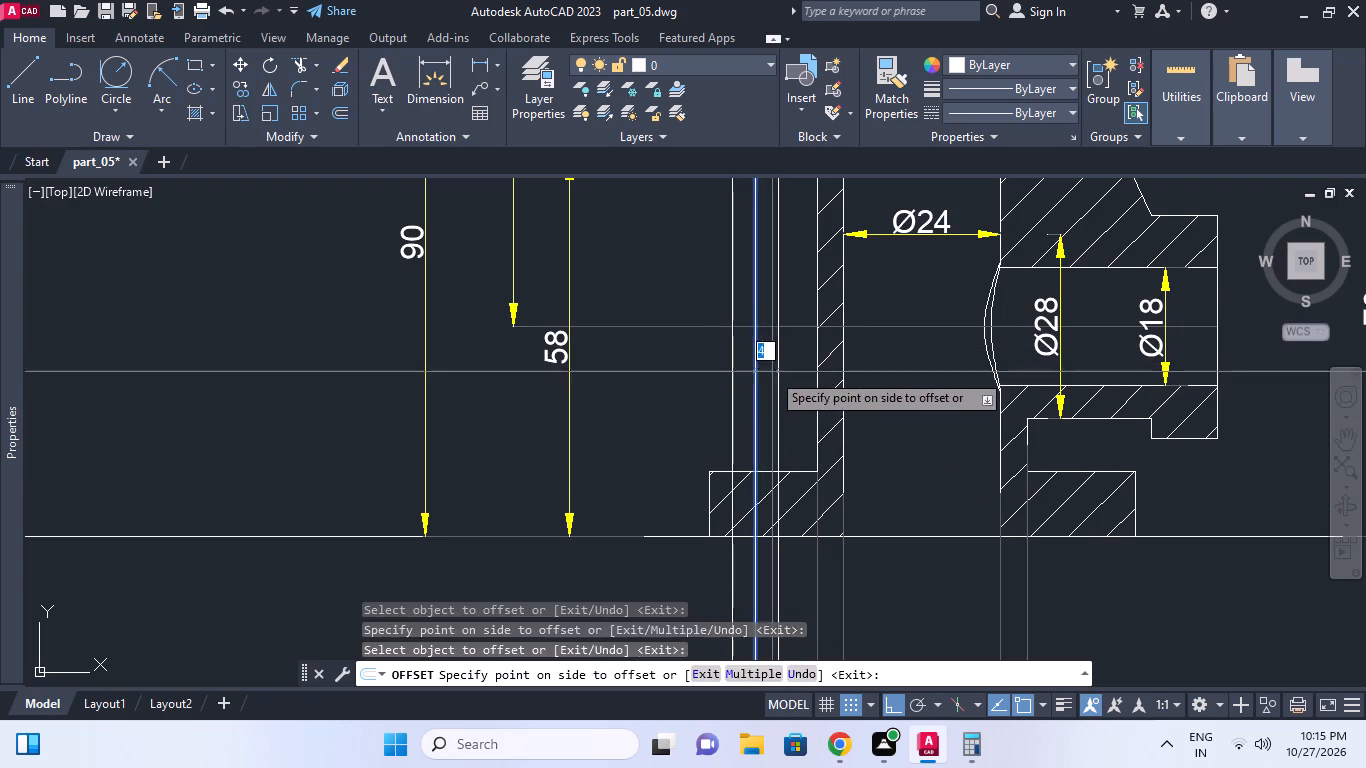
{"action": "left_click", "coordinate": [772, 371]}
{"action": "key", "text": "Escape"}
Regenerate the drawing display.
{"action": "middle_click_drag", "start_coordinate": [749, 442], "coordinate": [752, 411]}
{"action": "key", "text": "r"}
{"action": "key", "text": "e"}
{"action": "key", "text": "space"}
Trim the hole's centre line and both edge lines to the upper and lower faces of the lower-left flange.
{"action": "left_click", "coordinate": [771, 443]}
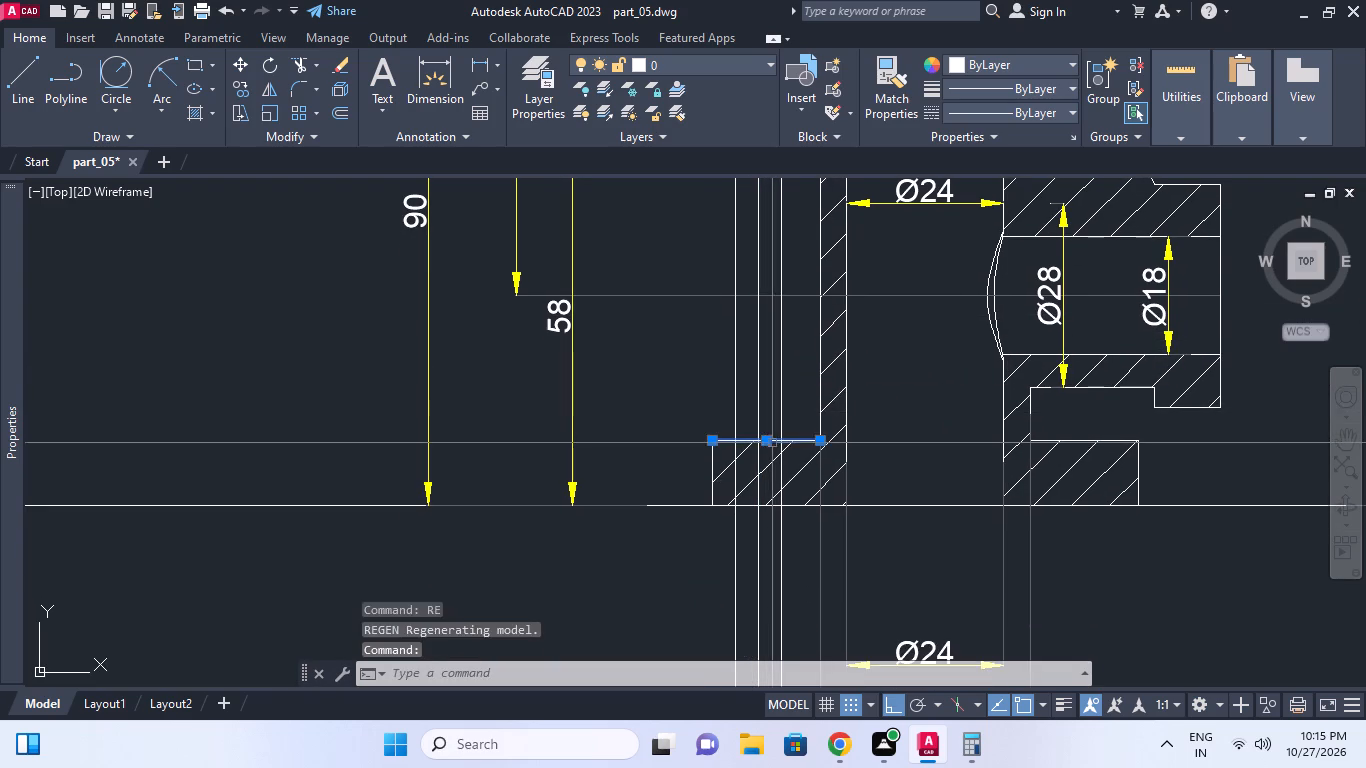
{"action": "key", "text": "Escape"}
{"action": "type", "text": "tr"}
{"action": "key", "text": "space"}
{"action": "left_click", "coordinate": [769, 436]}
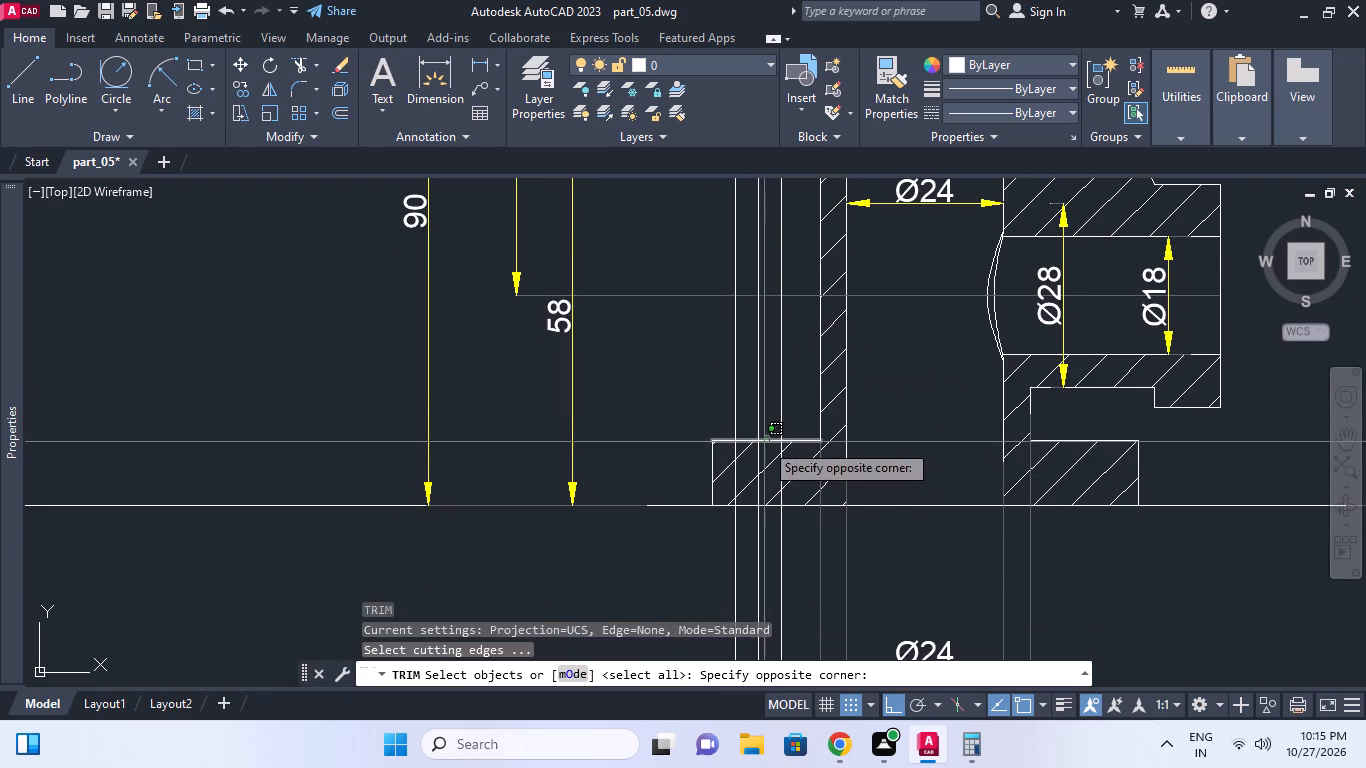
{"action": "left_click", "coordinate": [764, 442]}
{"action": "left_click", "coordinate": [770, 508]}
{"action": "key", "text": "space"}
{"action": "left_click", "coordinate": [793, 546]}
{"action": "left_click", "coordinate": [729, 544]}
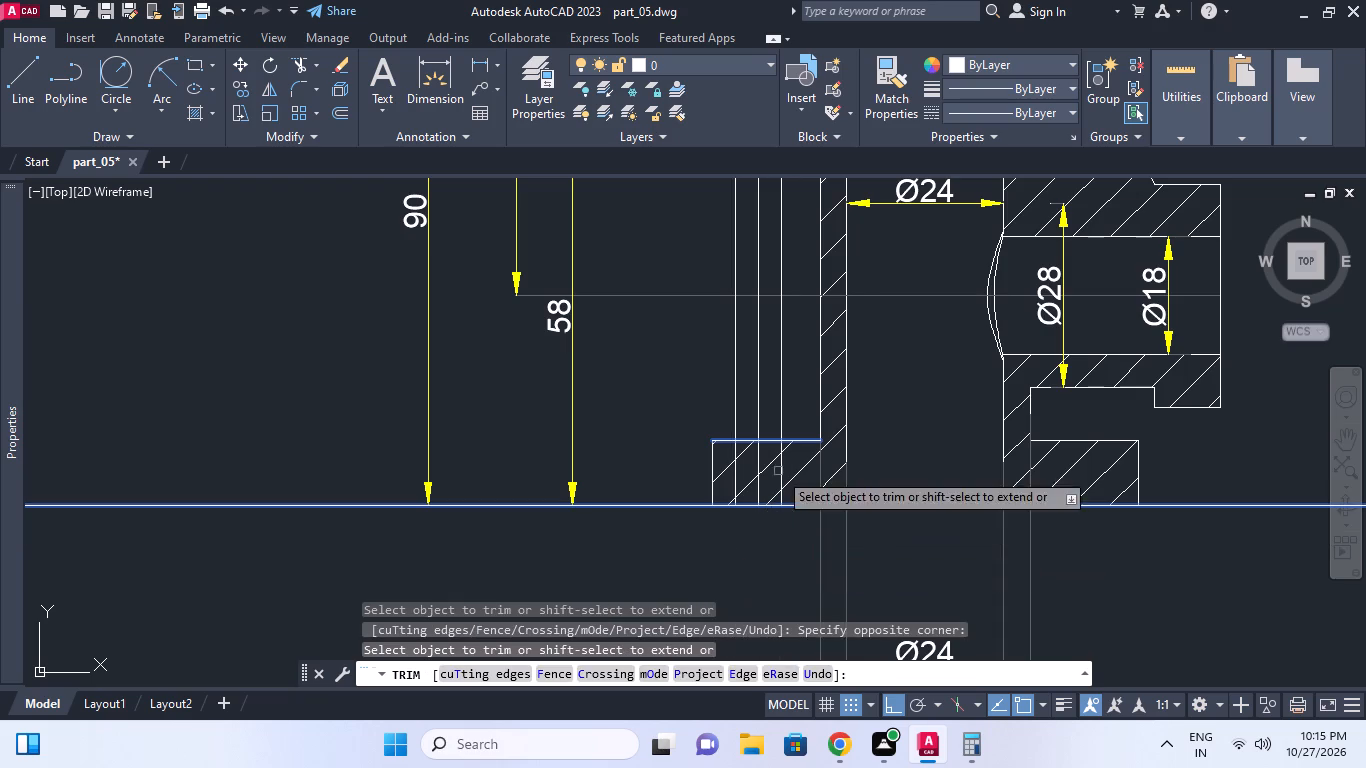
{"action": "left_click", "coordinate": [792, 410]}
{"action": "left_click", "coordinate": [728, 385]}
{"action": "right_click", "coordinate": [728, 385]}
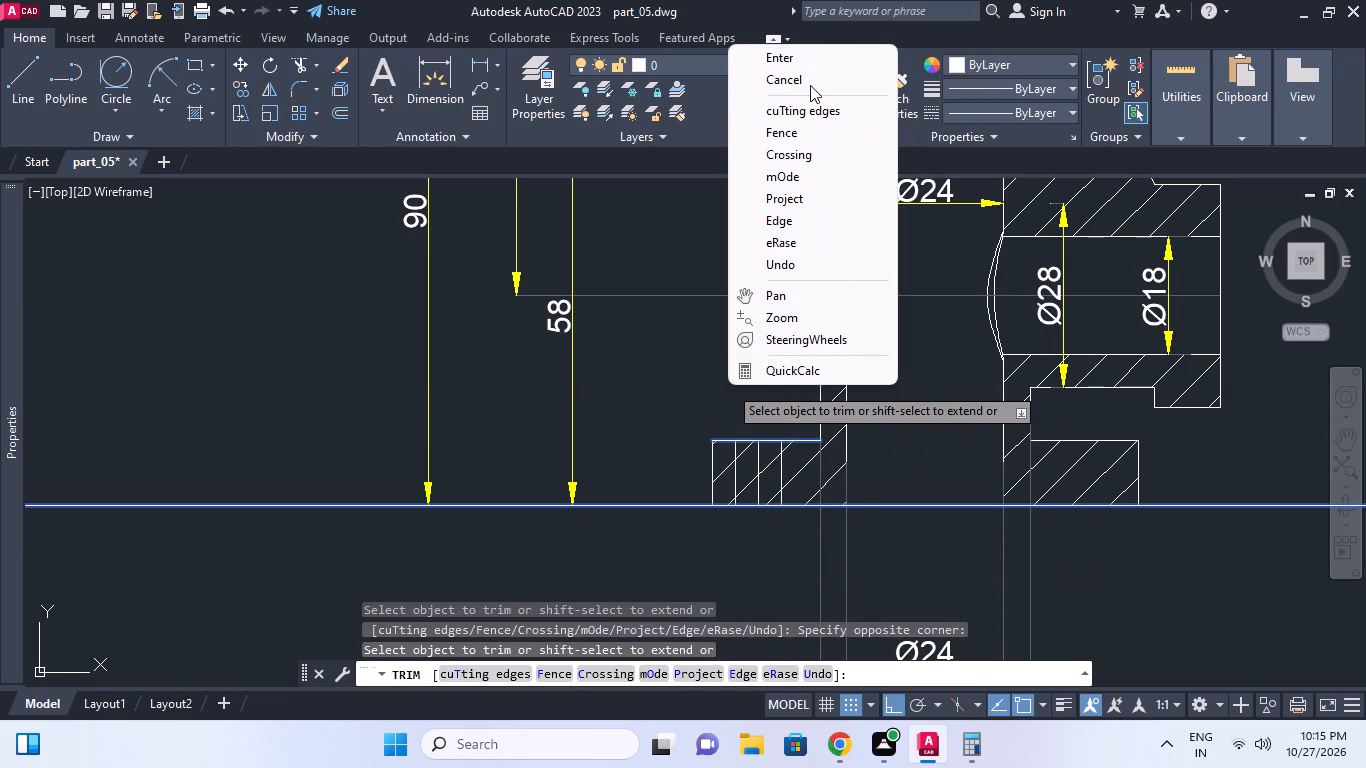
{"action": "left_click", "coordinate": [809, 84]}
Lengthen the hole's centre line at both ends so it extends past the lower-left flange's faces.
{"action": "left_click", "coordinate": [754, 457]}
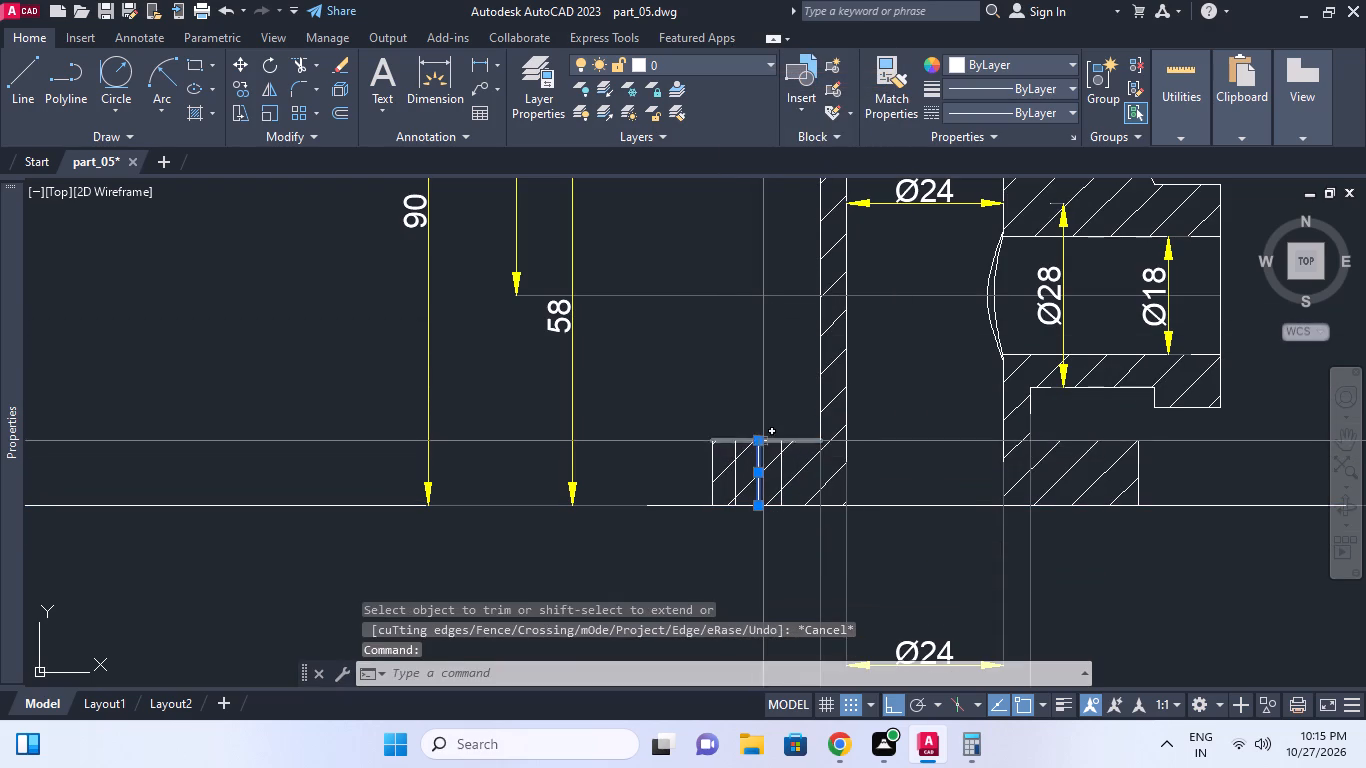
{"action": "left_click", "coordinate": [759, 441]}
{"action": "left_click", "coordinate": [760, 421]}
{"action": "left_click", "coordinate": [757, 505]}
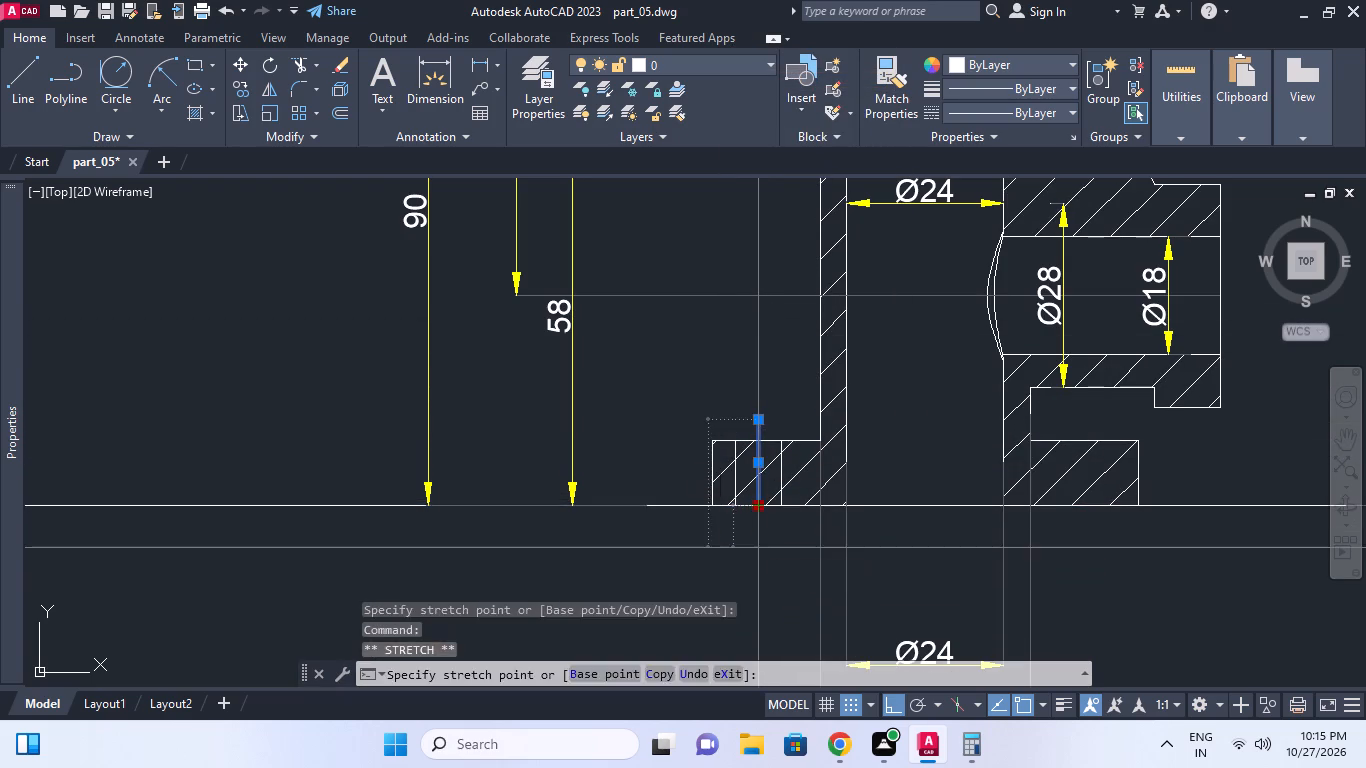
{"action": "left_click", "coordinate": [757, 547]}
{"action": "key", "text": "Escape"}
Stretch the centre line's lower end upward so its overhang roughly matches the one above the flange.
{"action": "middle_click", "coordinate": [790, 465]}
{"action": "scroll", "coordinate": [790, 465], "scroll_direction": "down", "scroll_amount": 1}
{"action": "key", "text": "Escape"}
{"action": "scroll", "coordinate": [780, 540], "scroll_direction": "up", "scroll_amount": 2}
{"action": "left_click", "coordinate": [775, 504]}
{"action": "left_click", "coordinate": [707, 455]}
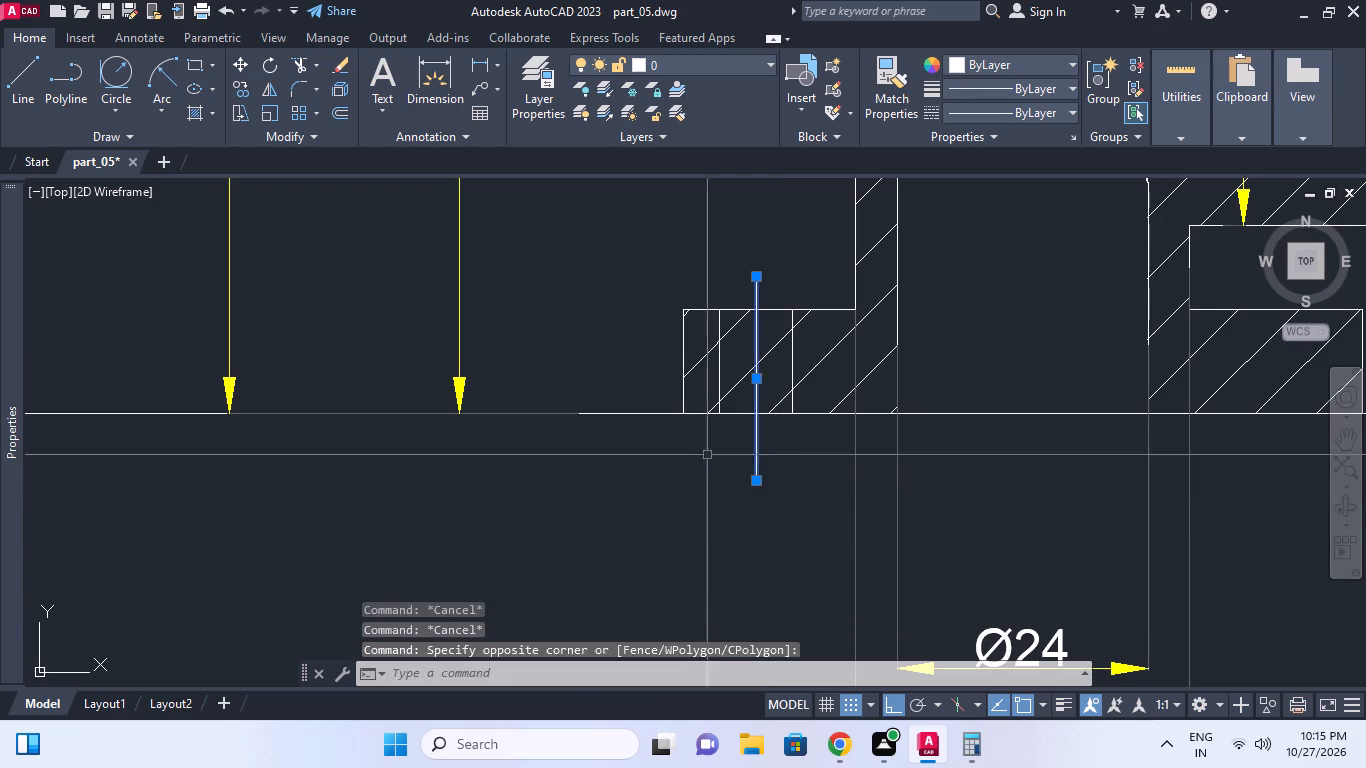
{"action": "key", "text": "s"}
{"action": "key", "text": "space"}
{"action": "left_click", "coordinate": [776, 546]}
{"action": "left_click", "coordinate": [781, 511]}
Match the flange hole's centre line to the properties of the red centre lines in view-cc.
{"action": "scroll", "coordinate": [737, 426], "scroll_direction": "down", "scroll_amount": 4}
{"action": "middle_click_drag", "start_coordinate": [746, 431], "coordinate": [888, 447]}
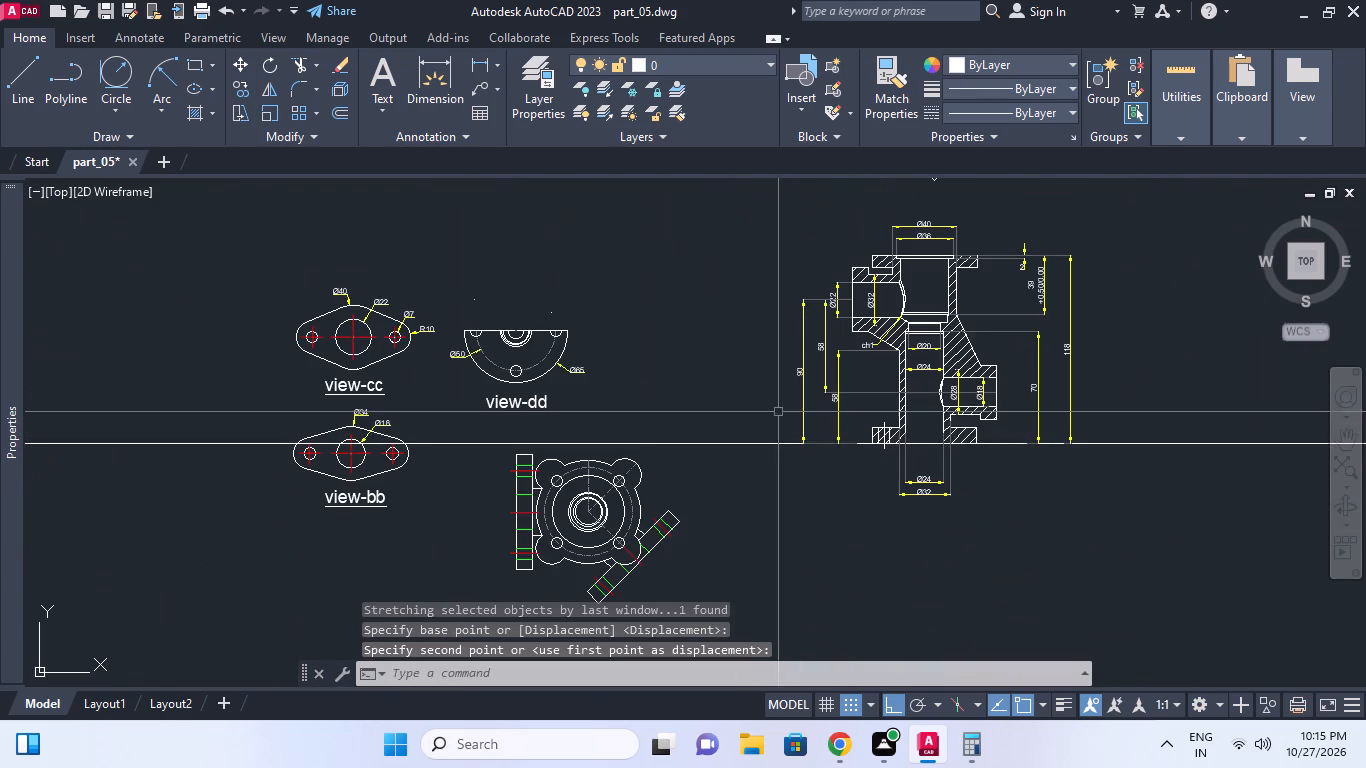
{"action": "scroll", "coordinate": [321, 322], "scroll_direction": "up", "scroll_amount": 1}
{"action": "left_click", "coordinate": [365, 350]}
{"action": "left_click", "coordinate": [360, 346]}
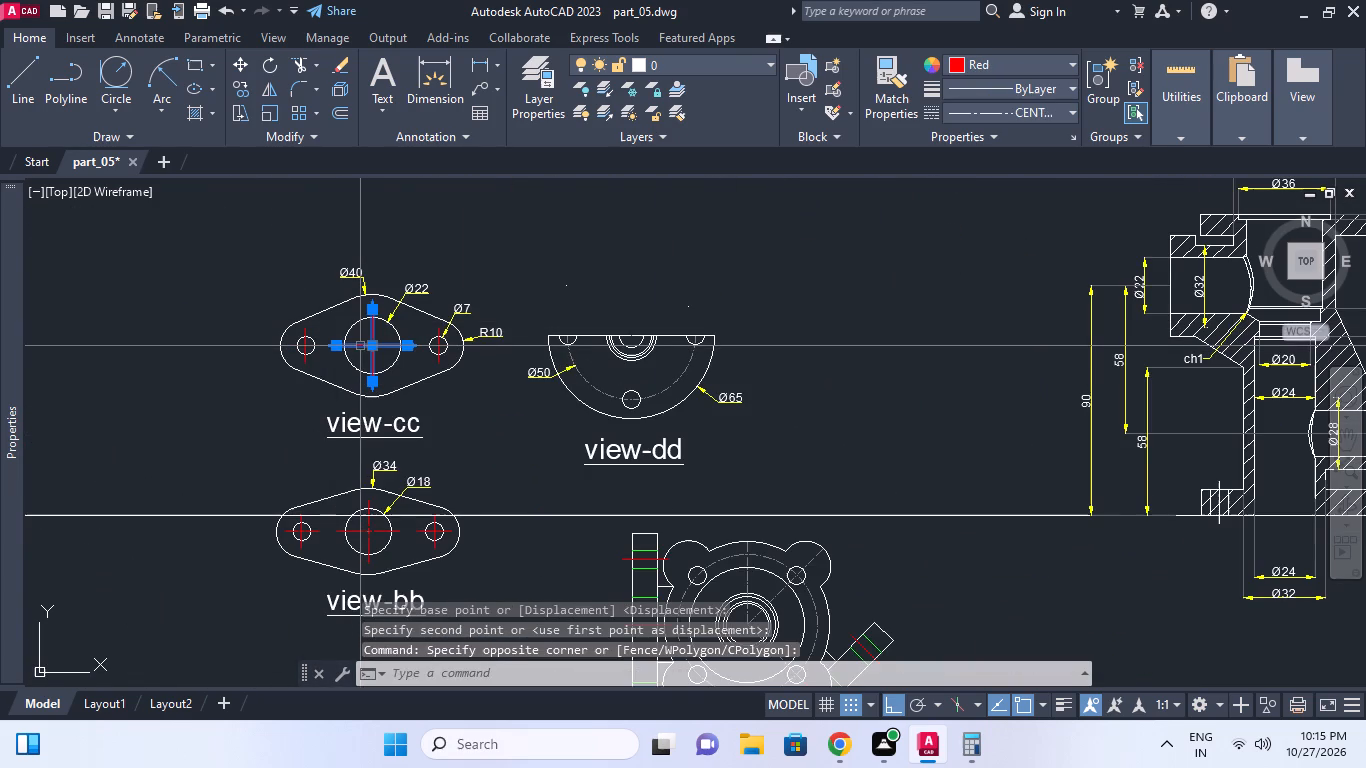
{"action": "type", "text": "ma"}
{"action": "key", "text": "space"}
{"action": "middle_click_drag", "start_coordinate": [641, 412], "coordinate": [525, 377]}
{"action": "scroll", "coordinate": [641, 412], "scroll_direction": "down", "scroll_amount": 1}
{"action": "scroll", "coordinate": [764, 448], "scroll_direction": "up", "scroll_amount": 2}
{"action": "scroll", "coordinate": [1058, 436], "scroll_direction": "up", "scroll_amount": 2}
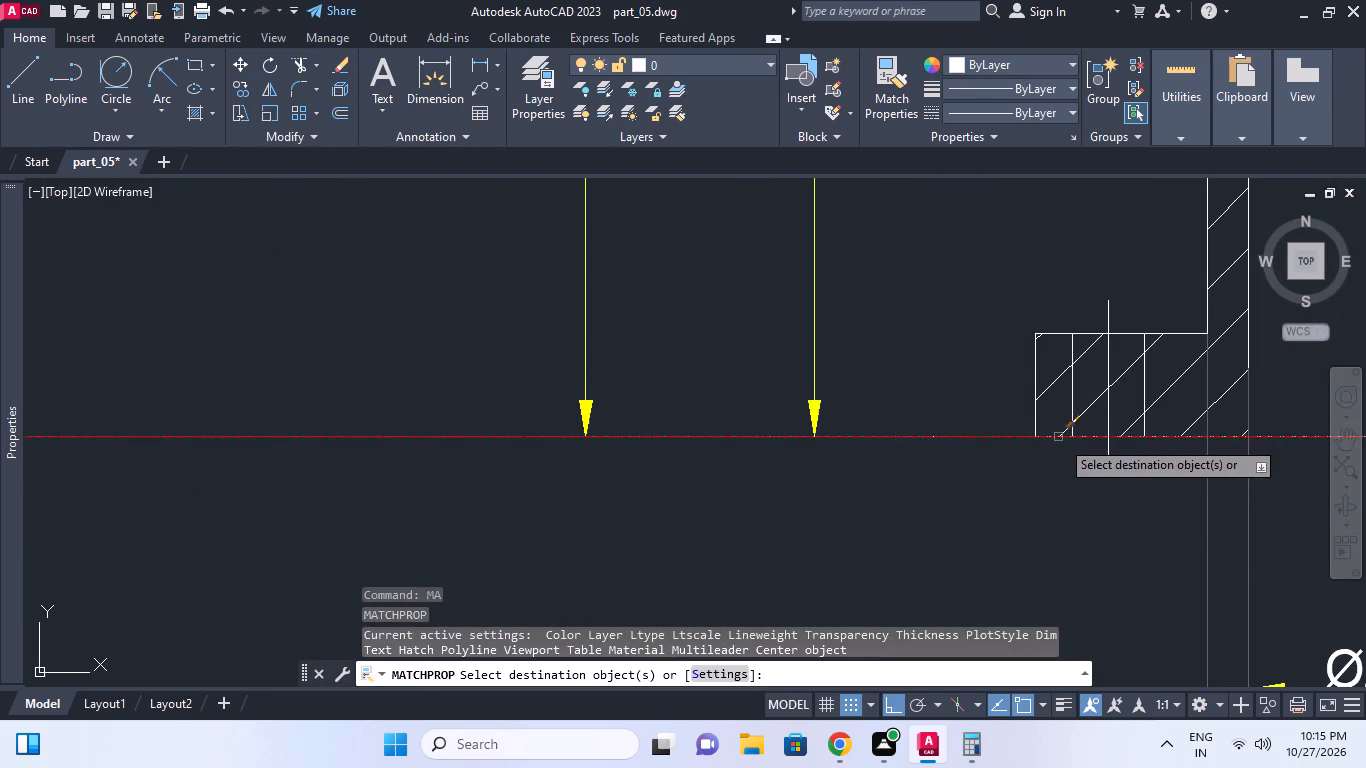
{"action": "left_click", "coordinate": [1116, 462]}
{"action": "left_click", "coordinate": [1091, 457]}
{"action": "key", "text": "Escape"}
Set the colour of the two flange hole edge lines to green.
{"action": "left_click", "coordinate": [1145, 380]}
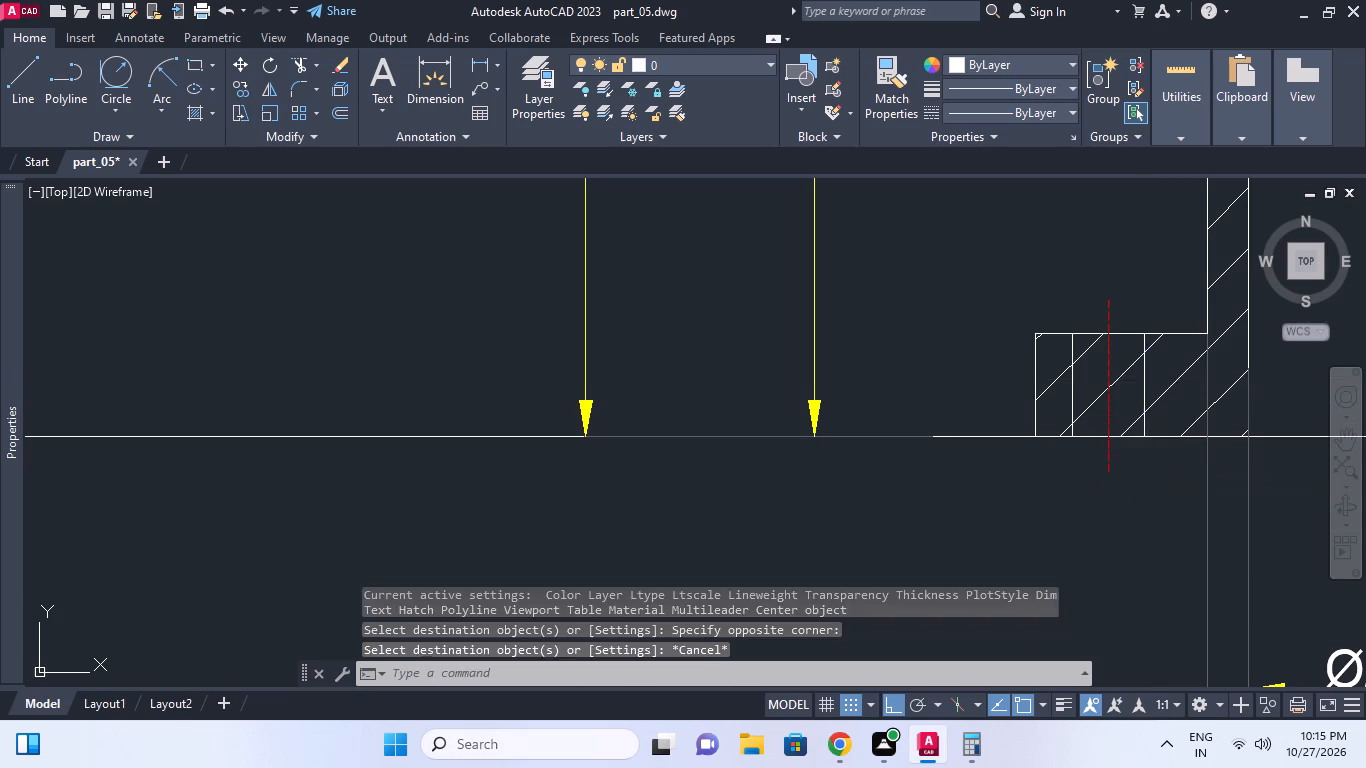
{"action": "left_click", "coordinate": [1075, 381]}
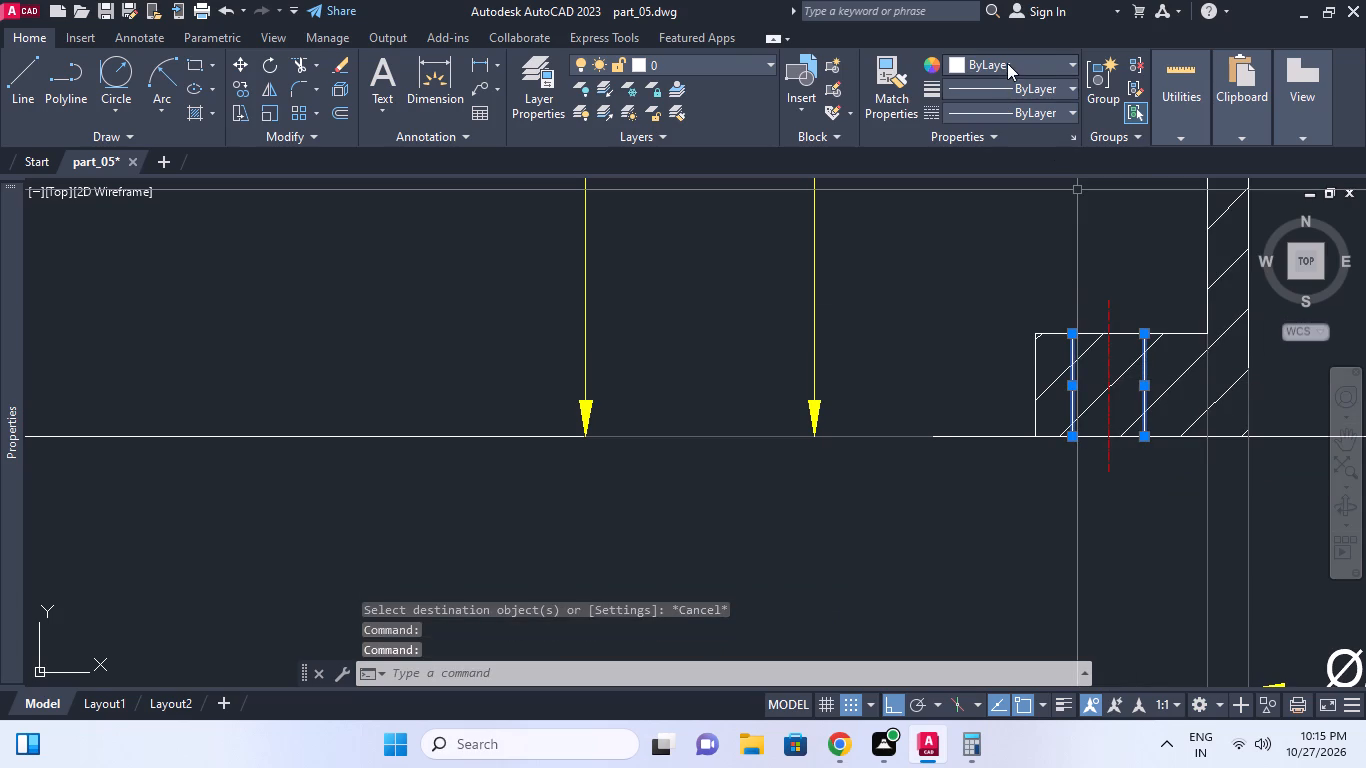
{"action": "left_click", "coordinate": [1007, 63]}
{"action": "left_click", "coordinate": [989, 258]}
{"action": "key", "text": "Escape"}
Examine the section view from the lower flange hole up to the top flange and back.
{"action": "scroll", "coordinate": [1058, 391], "scroll_direction": "down", "scroll_amount": 2}
{"action": "middle_click_drag", "start_coordinate": [1020, 424], "coordinate": [1007, 426]}
{"action": "scroll", "coordinate": [1020, 424], "scroll_direction": "down", "scroll_amount": 1}
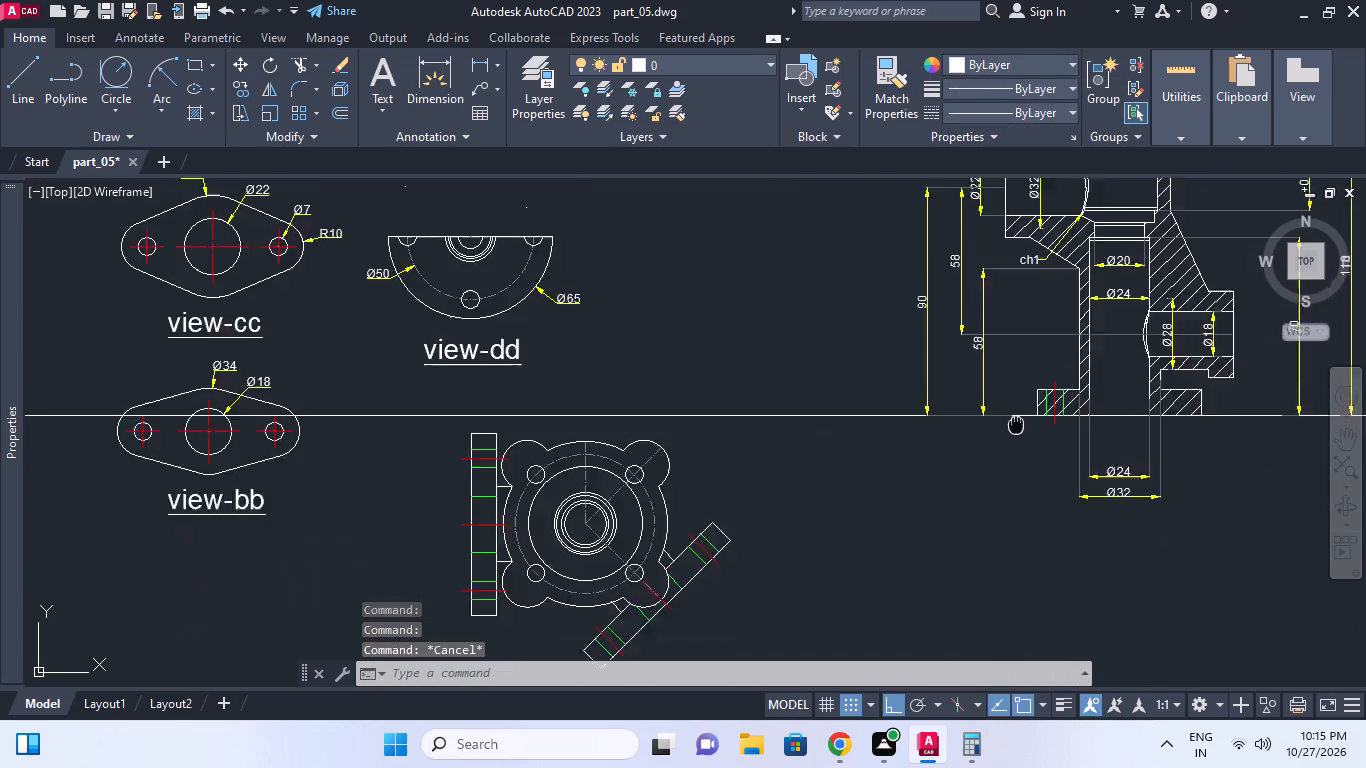
{"action": "middle_click_drag", "start_coordinate": [1007, 426], "coordinate": [758, 448]}
{"action": "middle_click_drag", "start_coordinate": [1022, 309], "coordinate": [1026, 493]}
{"action": "scroll", "coordinate": [1022, 310], "scroll_direction": "down", "scroll_amount": 1}
{"action": "scroll", "coordinate": [940, 537], "scroll_direction": "up", "scroll_amount": 2}
{"action": "middle_click_drag", "start_coordinate": [1018, 327], "coordinate": [1018, 452]}
{"action": "scroll", "coordinate": [1029, 290], "scroll_direction": "up", "scroll_amount": 1}
{"action": "key", "text": "Escape"}
{"action": "middle_click_drag", "start_coordinate": [1001, 314], "coordinate": [1001, 335]}
{"action": "middle_click_drag", "start_coordinate": [915, 403], "coordinate": [958, 266]}
{"action": "scroll", "coordinate": [917, 366], "scroll_direction": "down", "scroll_amount": 1}
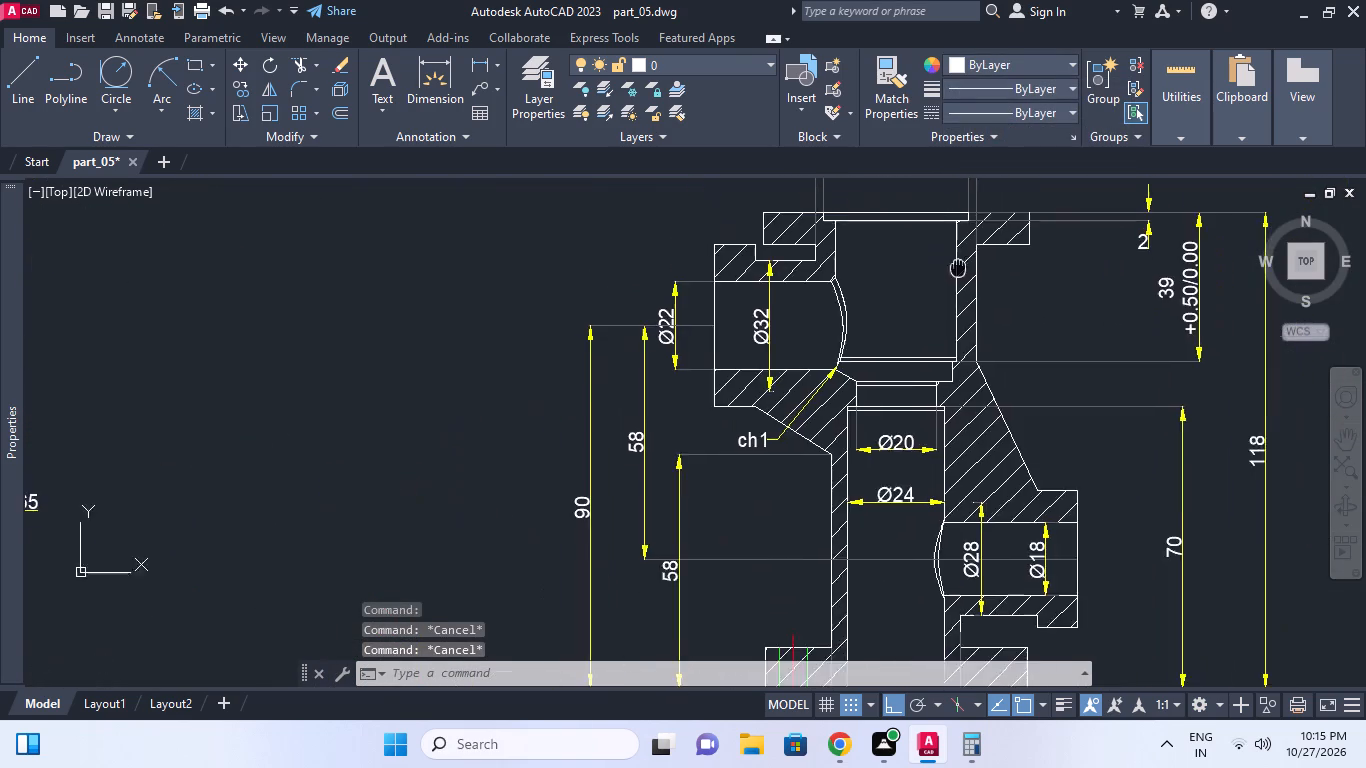
{"action": "middle_click_drag", "start_coordinate": [787, 404], "coordinate": [824, 318]}
{"action": "middle_click_drag", "start_coordinate": [742, 441], "coordinate": [795, 308]}
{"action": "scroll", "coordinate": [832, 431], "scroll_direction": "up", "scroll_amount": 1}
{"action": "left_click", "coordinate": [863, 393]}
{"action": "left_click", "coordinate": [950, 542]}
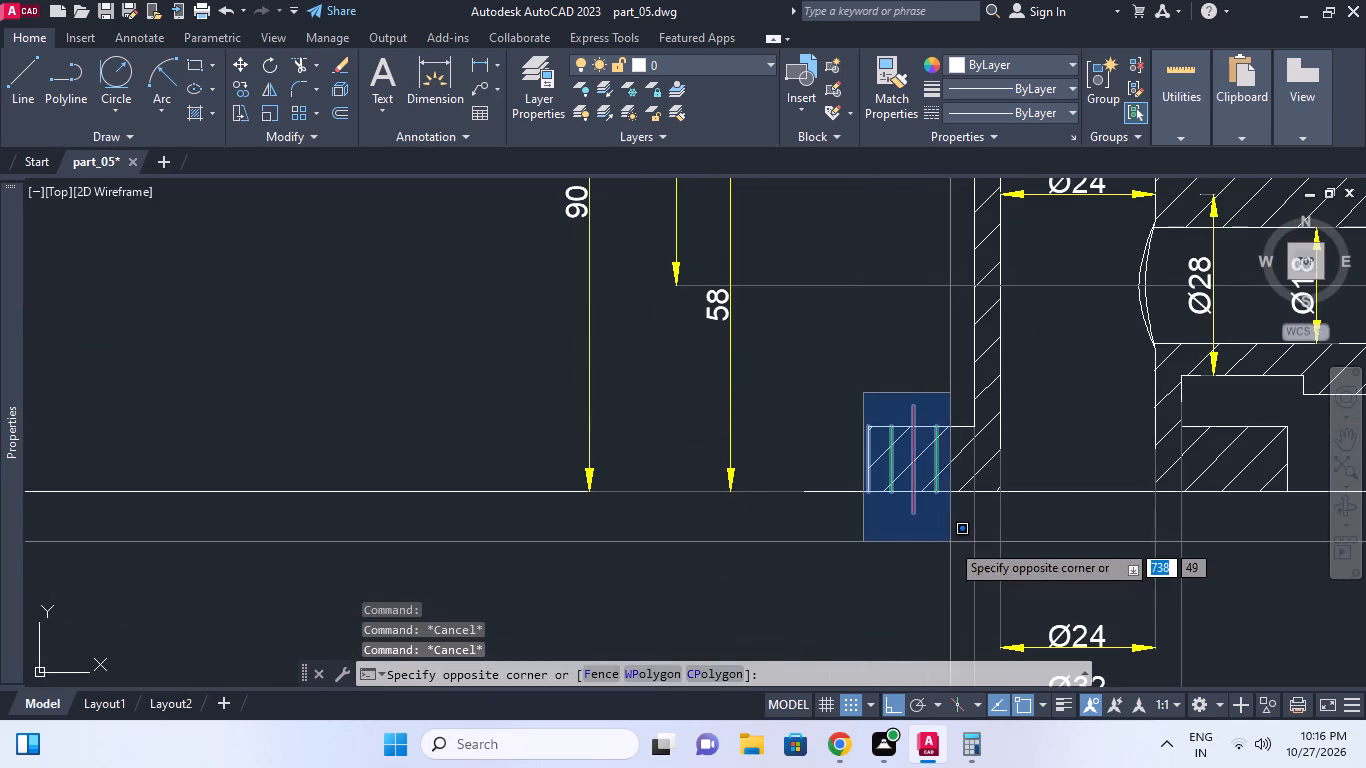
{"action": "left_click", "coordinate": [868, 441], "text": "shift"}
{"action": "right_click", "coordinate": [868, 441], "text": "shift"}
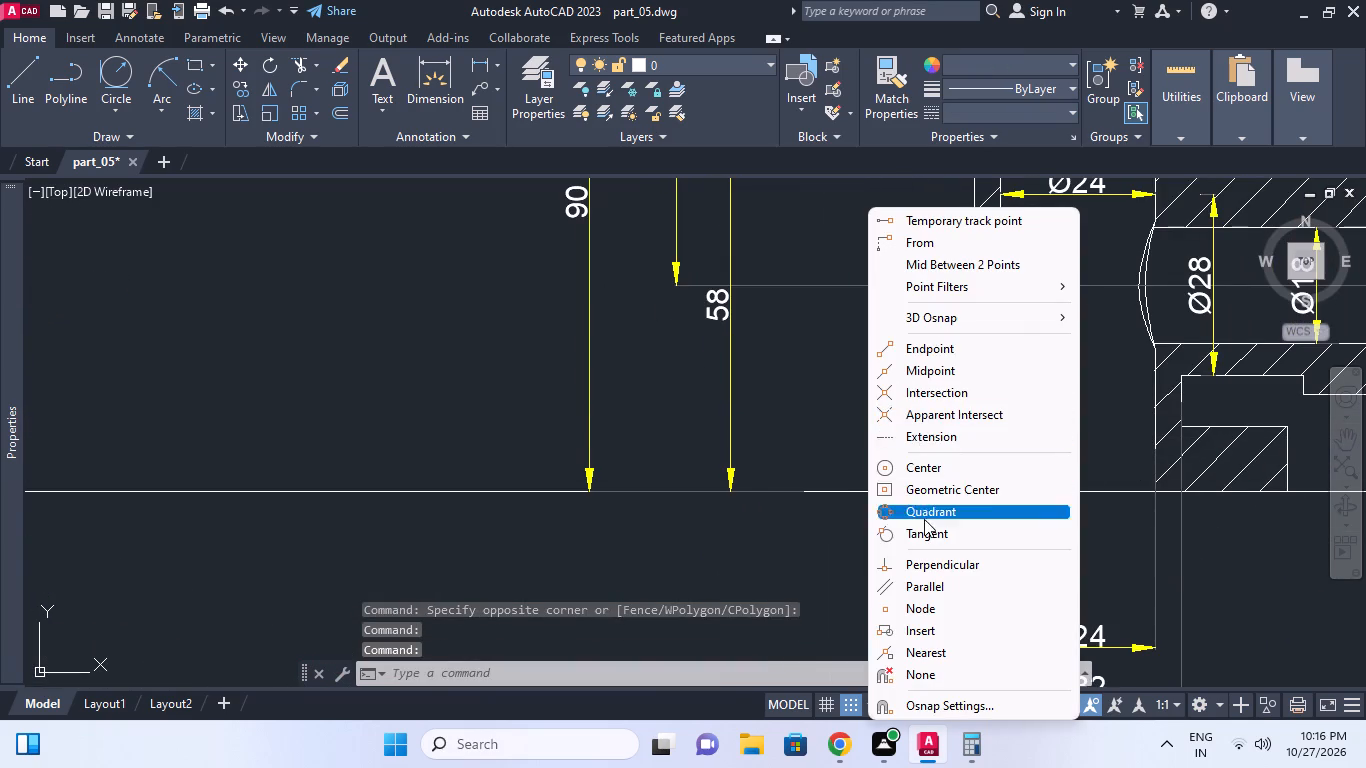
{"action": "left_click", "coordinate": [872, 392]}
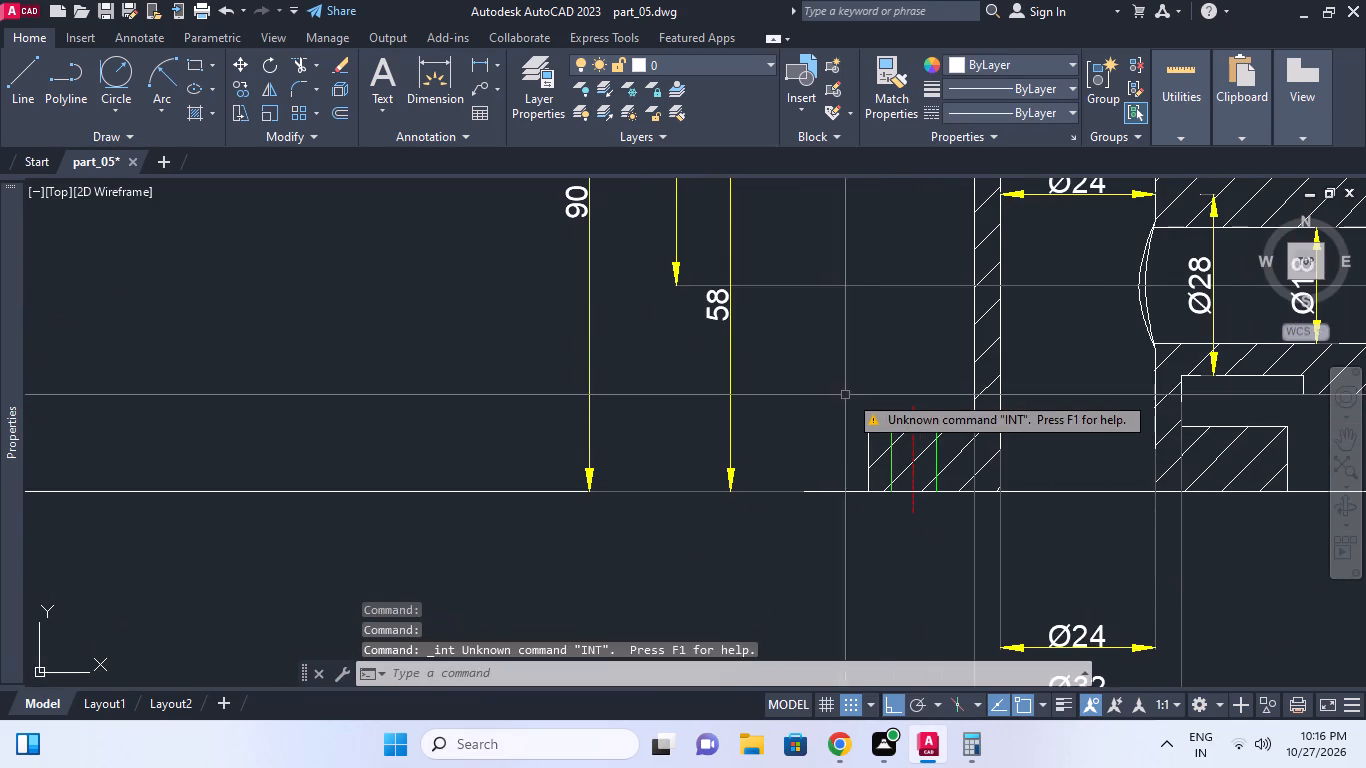
Copy the lower-left flange hole's edge lines and centre line to the upper-right flange, with Ortho off.
{"action": "left_click", "coordinate": [888, 387]}
{"action": "left_click", "coordinate": [948, 519]}
{"action": "right_click", "coordinate": [948, 519]}
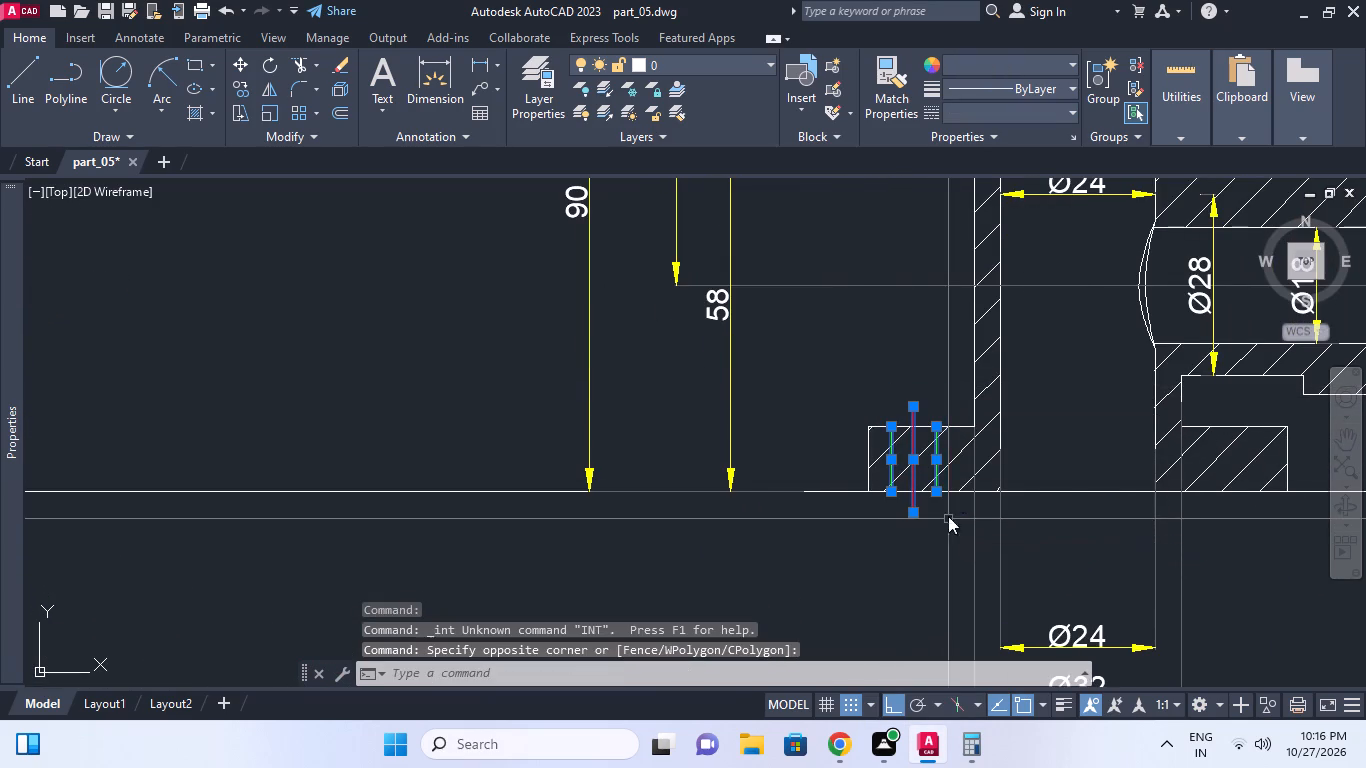
{"action": "left_click", "coordinate": [1022, 204]}
{"action": "left_click", "coordinate": [961, 447]}
{"action": "middle_click_drag", "start_coordinate": [1046, 419], "coordinate": [957, 503]}
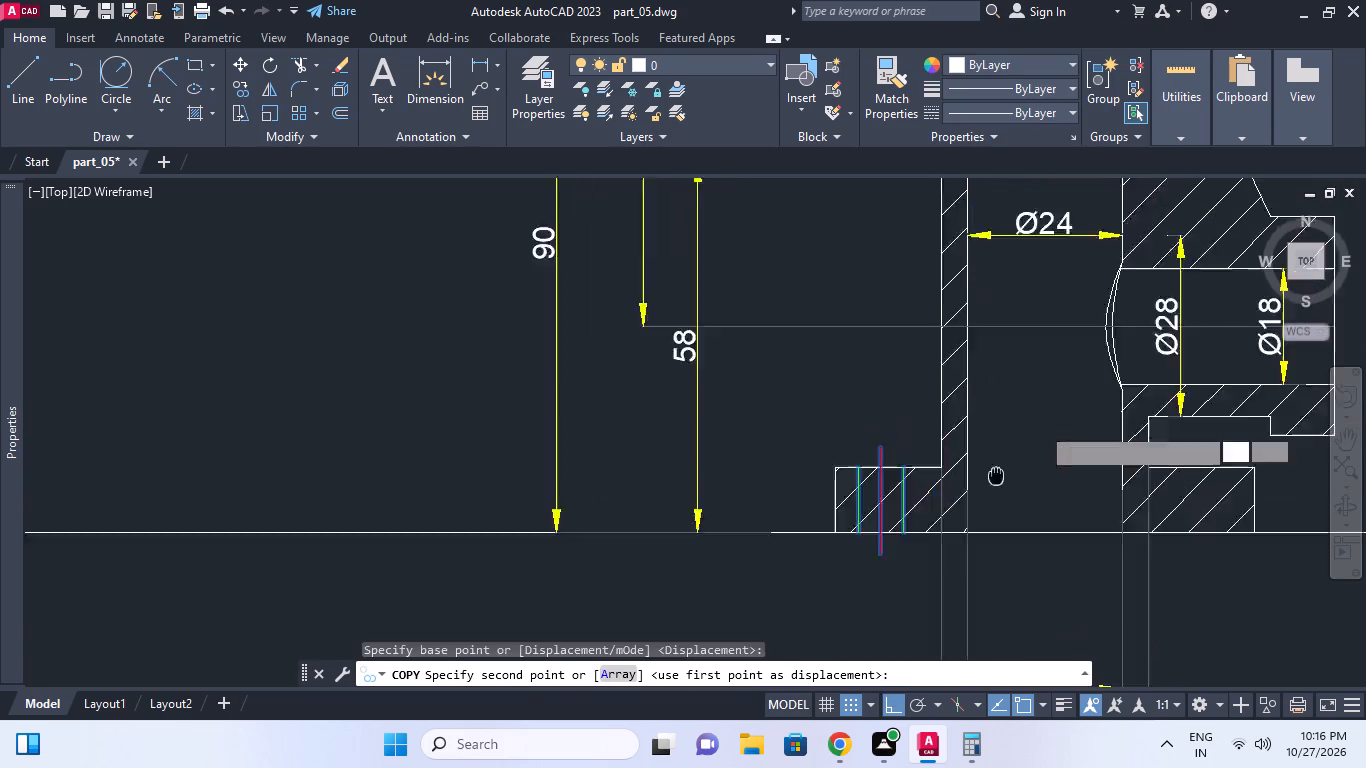
{"action": "middle_click_drag", "start_coordinate": [957, 503], "coordinate": [916, 457]}
{"action": "middle_click_drag", "start_coordinate": [1049, 409], "coordinate": [994, 510]}
{"action": "key", "text": "F8"}
{"action": "middle_click_drag", "start_coordinate": [1083, 403], "coordinate": [1024, 343]}
{"action": "middle_click_drag", "start_coordinate": [1020, 370], "coordinate": [982, 501]}
{"action": "scroll", "coordinate": [993, 522], "scroll_direction": "down", "scroll_amount": 1}
{"action": "middle_click_drag", "start_coordinate": [982, 501], "coordinate": [974, 434]}
{"action": "middle_click_drag", "start_coordinate": [955, 345], "coordinate": [920, 501]}
{"action": "scroll", "coordinate": [966, 275], "scroll_direction": "up", "scroll_amount": 2}
{"action": "middle_click_drag", "start_coordinate": [976, 278], "coordinate": [987, 403]}
{"action": "scroll", "coordinate": [967, 327], "scroll_direction": "up", "scroll_amount": 1}
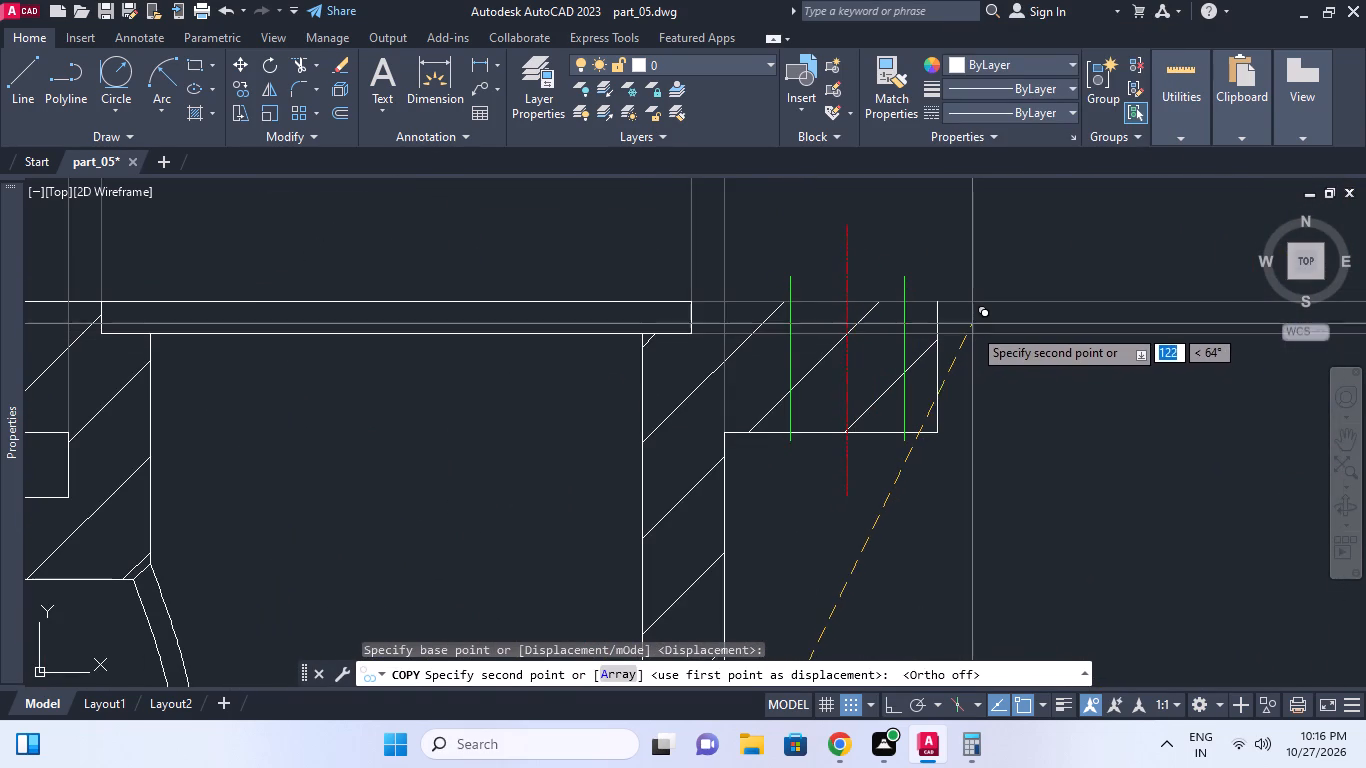
{"action": "left_click", "coordinate": [973, 326]}
{"action": "key", "text": "Escape"}
{"action": "middle_click", "coordinate": [877, 309]}
{"action": "key", "text": "Escape"}
Trim the copied green hole edges to the upper and lower faces of the upper-right flange.
{"action": "middle_click", "coordinate": [846, 350]}
{"action": "key", "text": "t"}
{"action": "key", "text": "r"}
{"action": "key", "text": "space"}
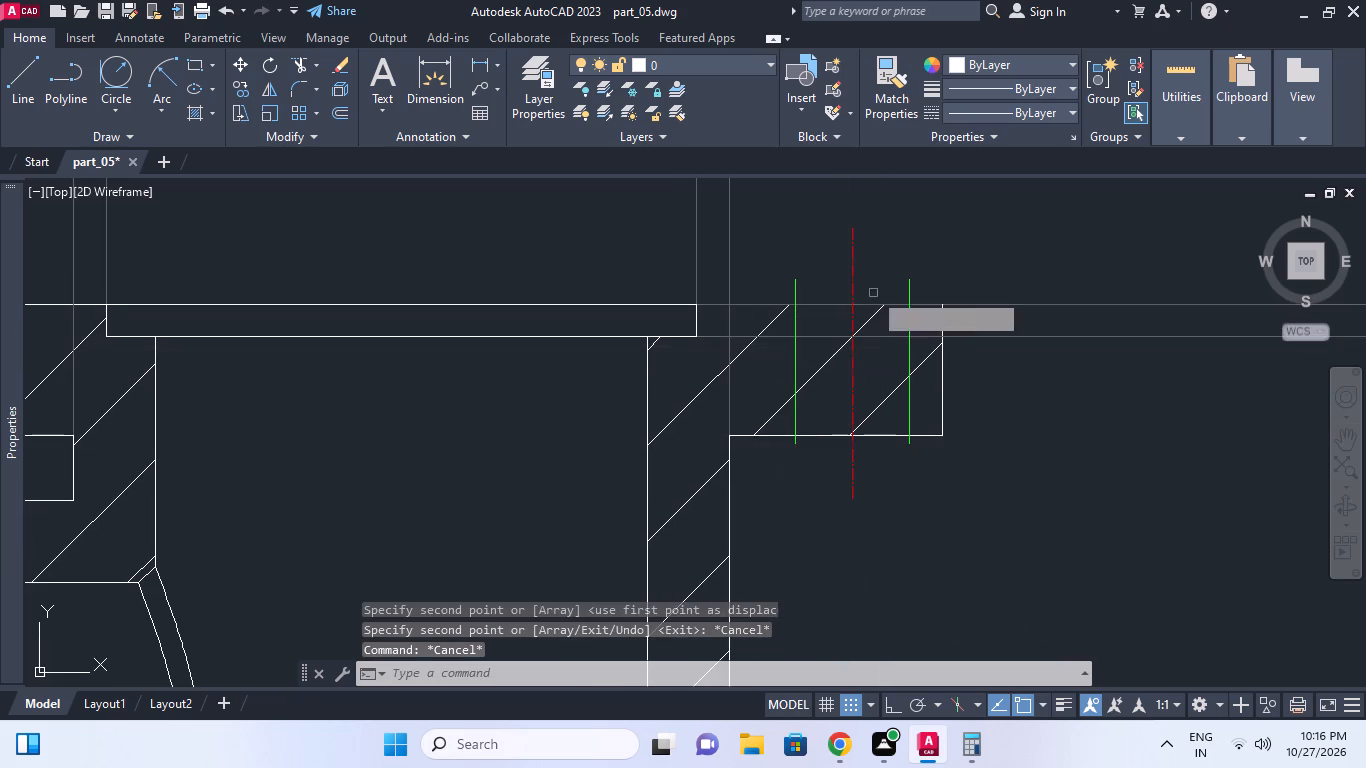
{"action": "left_click", "coordinate": [874, 291]}
{"action": "left_click", "coordinate": [866, 307]}
{"action": "key", "text": "space"}
{"action": "left_click", "coordinate": [909, 292]}
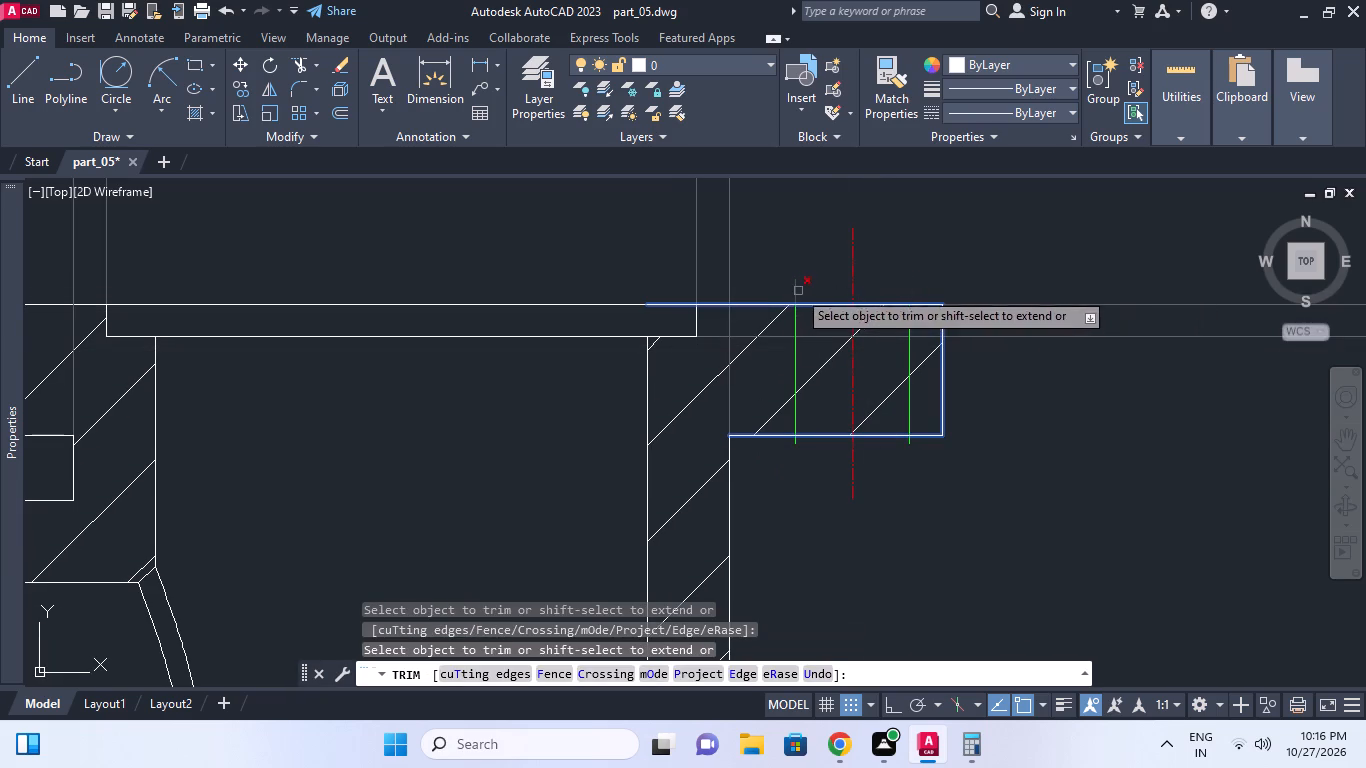
{"action": "left_click", "coordinate": [794, 289]}
{"action": "key", "text": "Escape"}
{"action": "key", "text": "space"}
{"action": "left_click", "coordinate": [824, 434]}
{"action": "key", "text": "space"}
{"action": "left_click", "coordinate": [794, 443]}
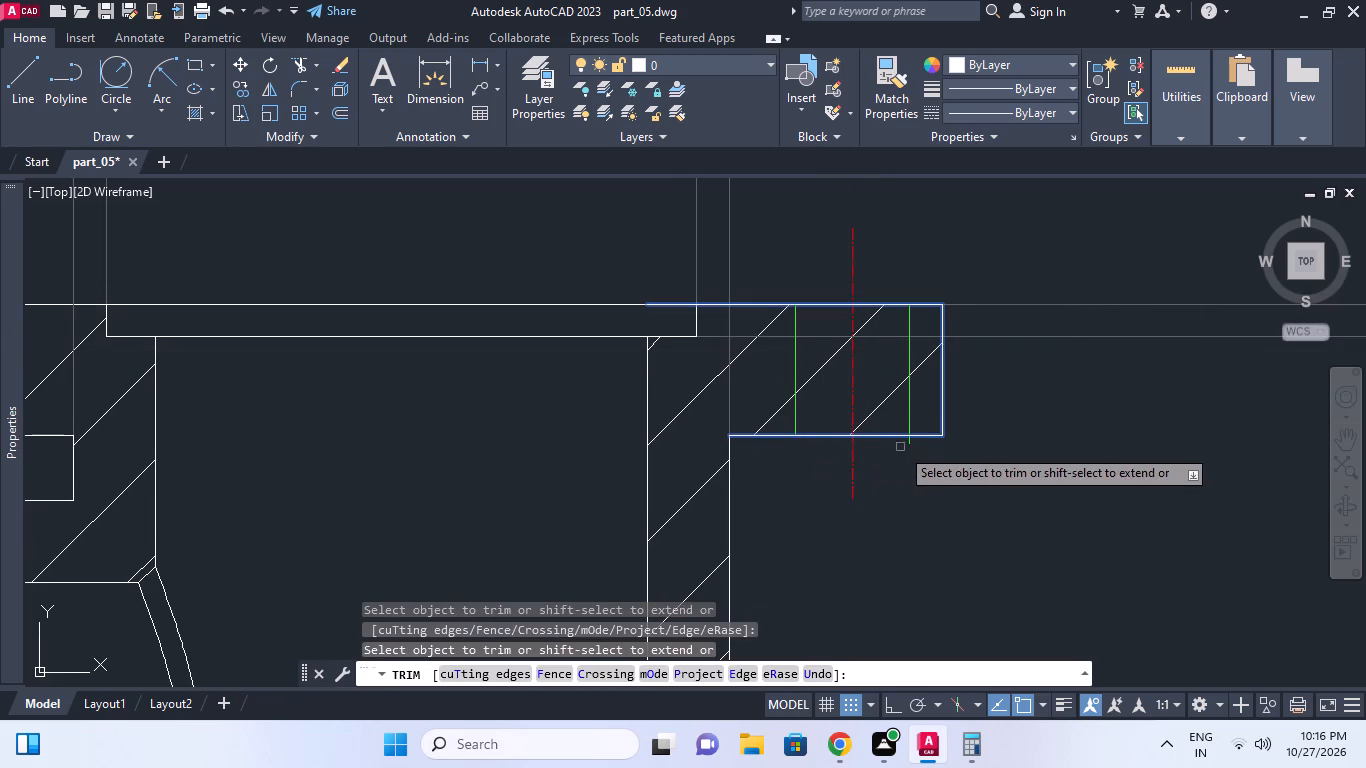
{"action": "left_click", "coordinate": [911, 442]}
{"action": "key", "text": "Escape"}
{"action": "middle_click", "coordinate": [906, 450]}
{"action": "key", "text": "Escape"}
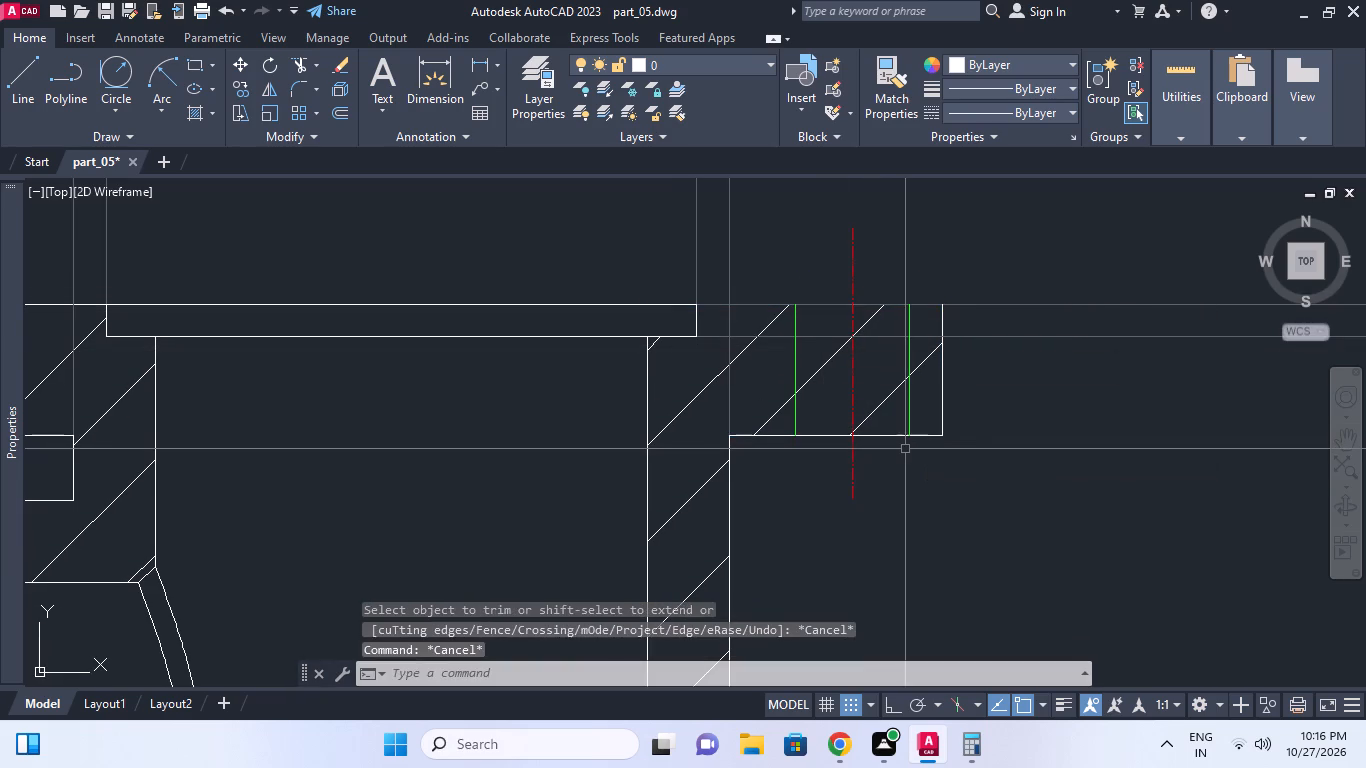
Offset the upper-right flange's outline 1 inward.
{"action": "type", "text": "o 1"}
{"action": "key", "text": "space"}
{"action": "left_click", "coordinate": [909, 436]}
{"action": "key", "text": "Escape"}
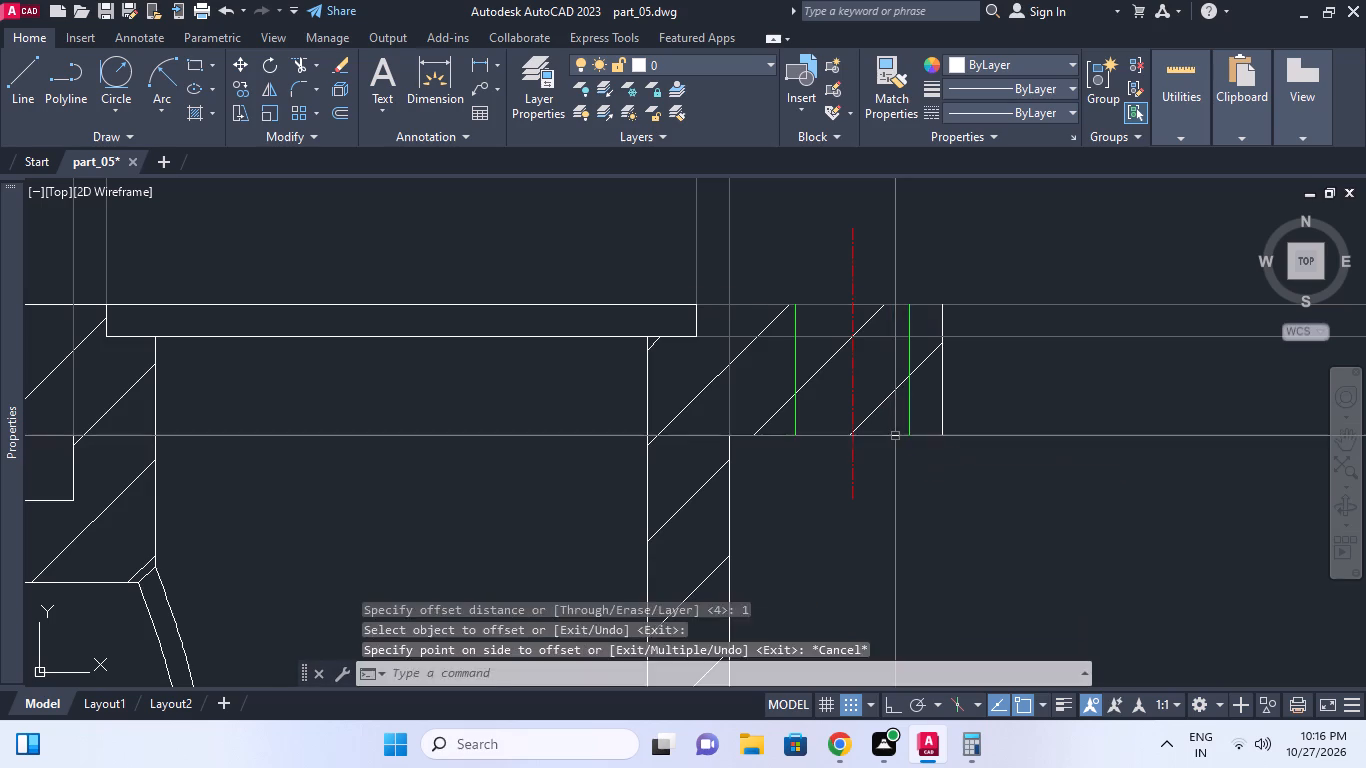
{"action": "key", "text": "space"}
{"action": "key", "text": "space"}
{"action": "left_click", "coordinate": [889, 433]}
{"action": "left_click", "coordinate": [893, 415]}
{"action": "key", "text": "Escape"}
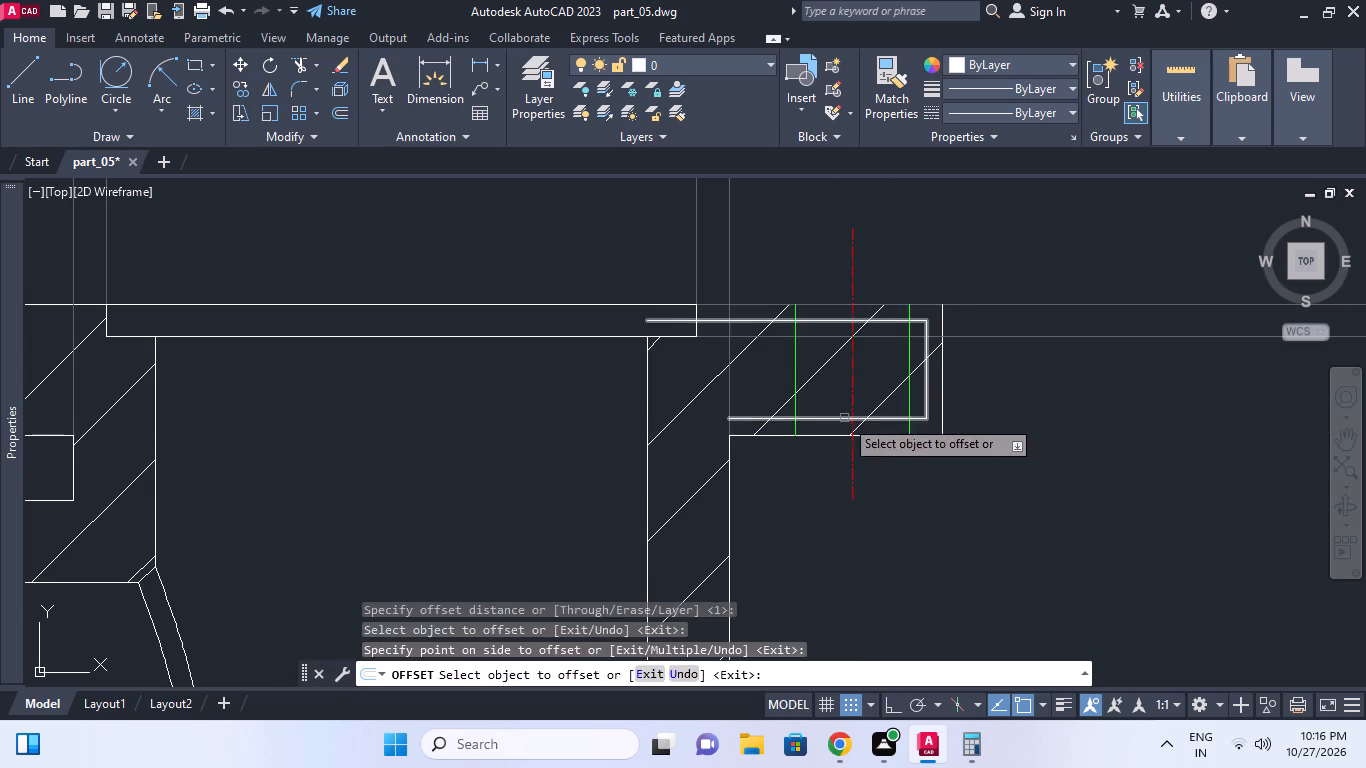
Explode the offset flange outline into separate lines.
{"action": "left_click", "coordinate": [833, 418]}
{"action": "type", "text": "x"}
{"action": "key", "text": "space"}
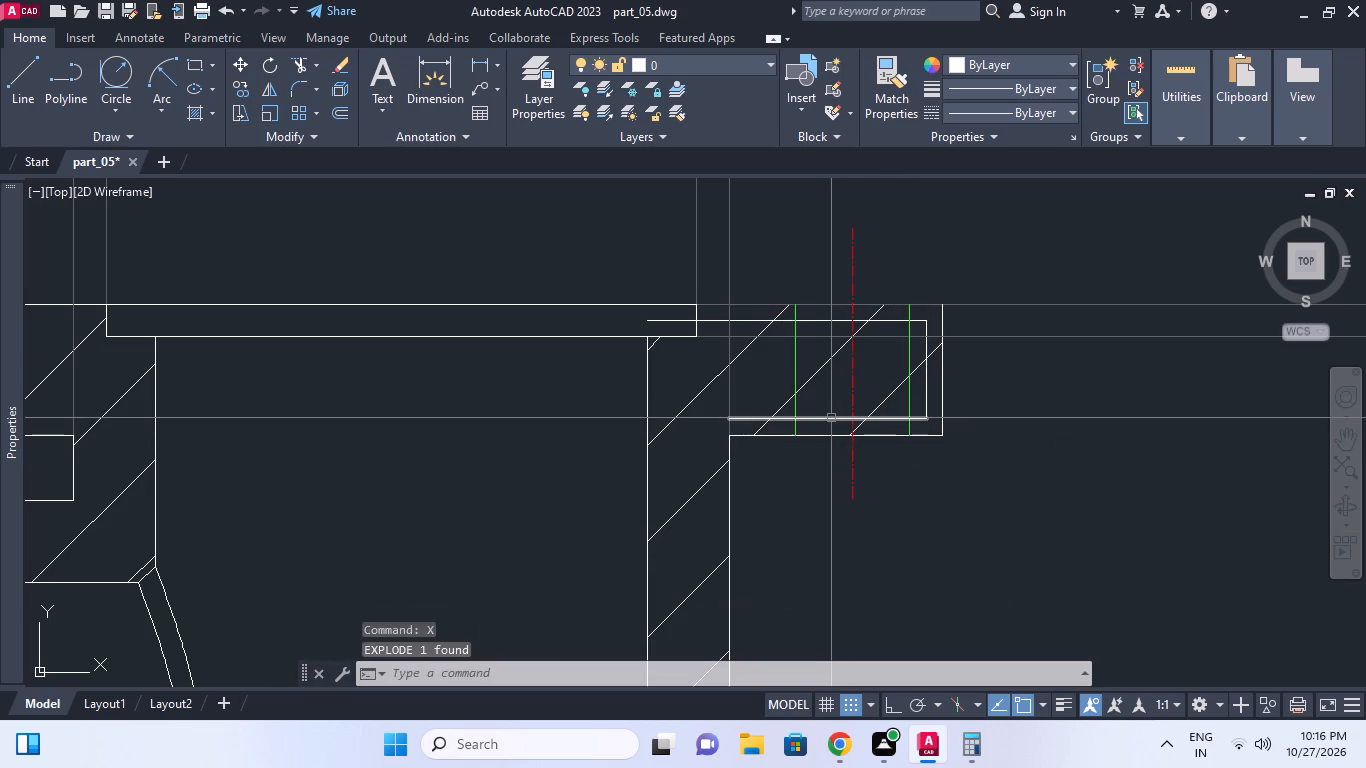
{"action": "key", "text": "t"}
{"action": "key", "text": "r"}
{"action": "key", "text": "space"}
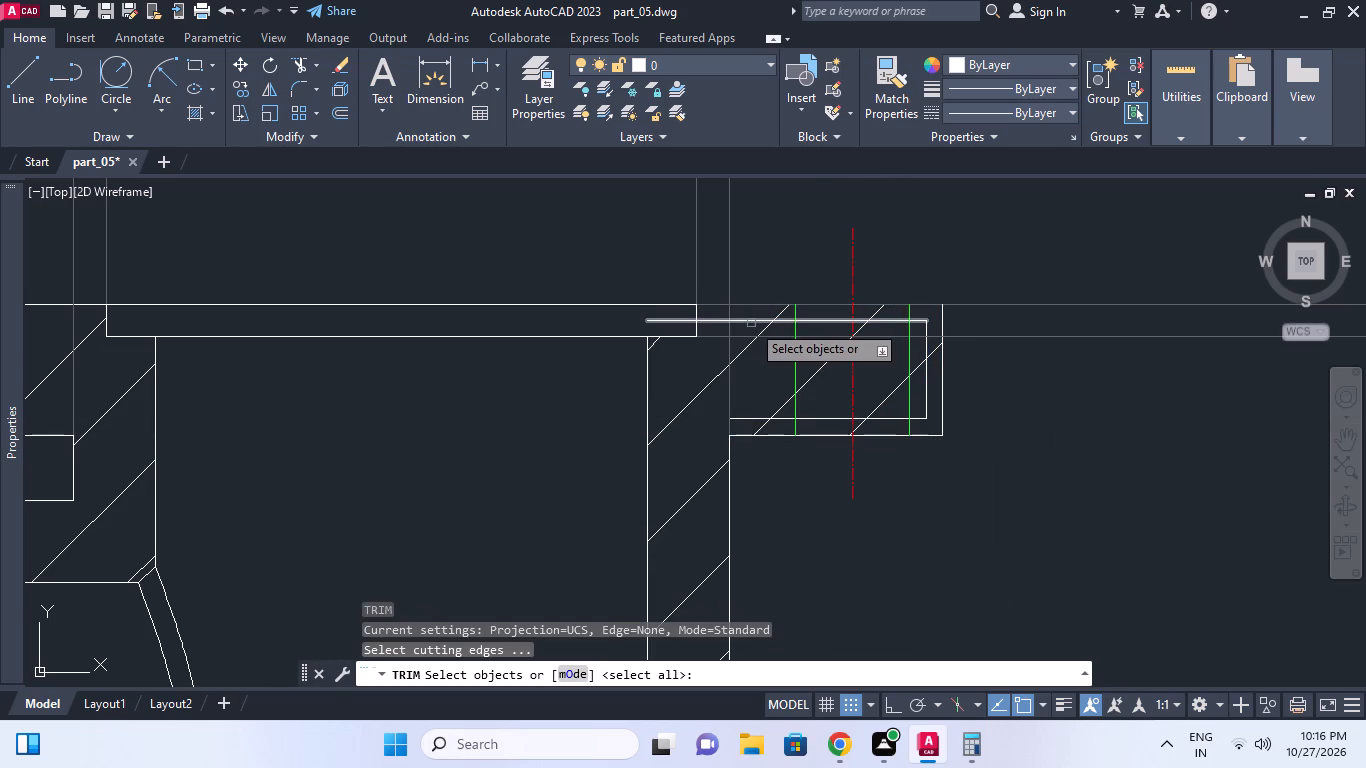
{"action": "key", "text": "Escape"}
Erase the upper horizontal and the vertical segment of the exploded offset outline.
{"action": "left_click", "coordinate": [751, 322]}
{"action": "key", "text": "e"}
{"action": "key", "text": "space"}
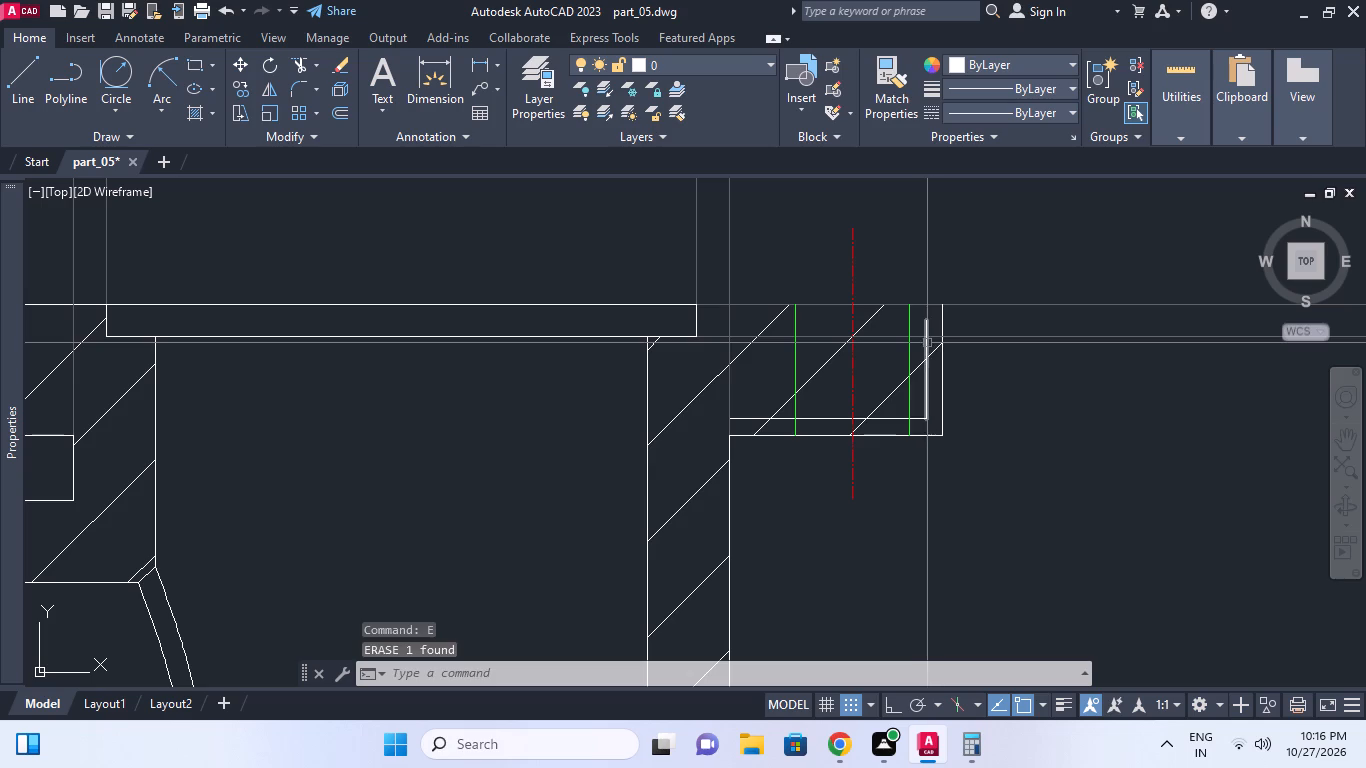
{"action": "left_click", "coordinate": [926, 343]}
{"action": "key", "text": "e"}
{"action": "key", "text": "space"}
{"action": "key", "text": "Escape"}
Draw a short vertical line from the outer end of the remaining offset line down to the flange's lower face.
{"action": "middle_click_drag", "start_coordinate": [896, 437], "coordinate": [905, 435]}
{"action": "scroll", "coordinate": [921, 429], "scroll_direction": "up", "scroll_amount": 1}
{"action": "middle_click", "coordinate": [924, 431]}
{"action": "key", "text": "l"}
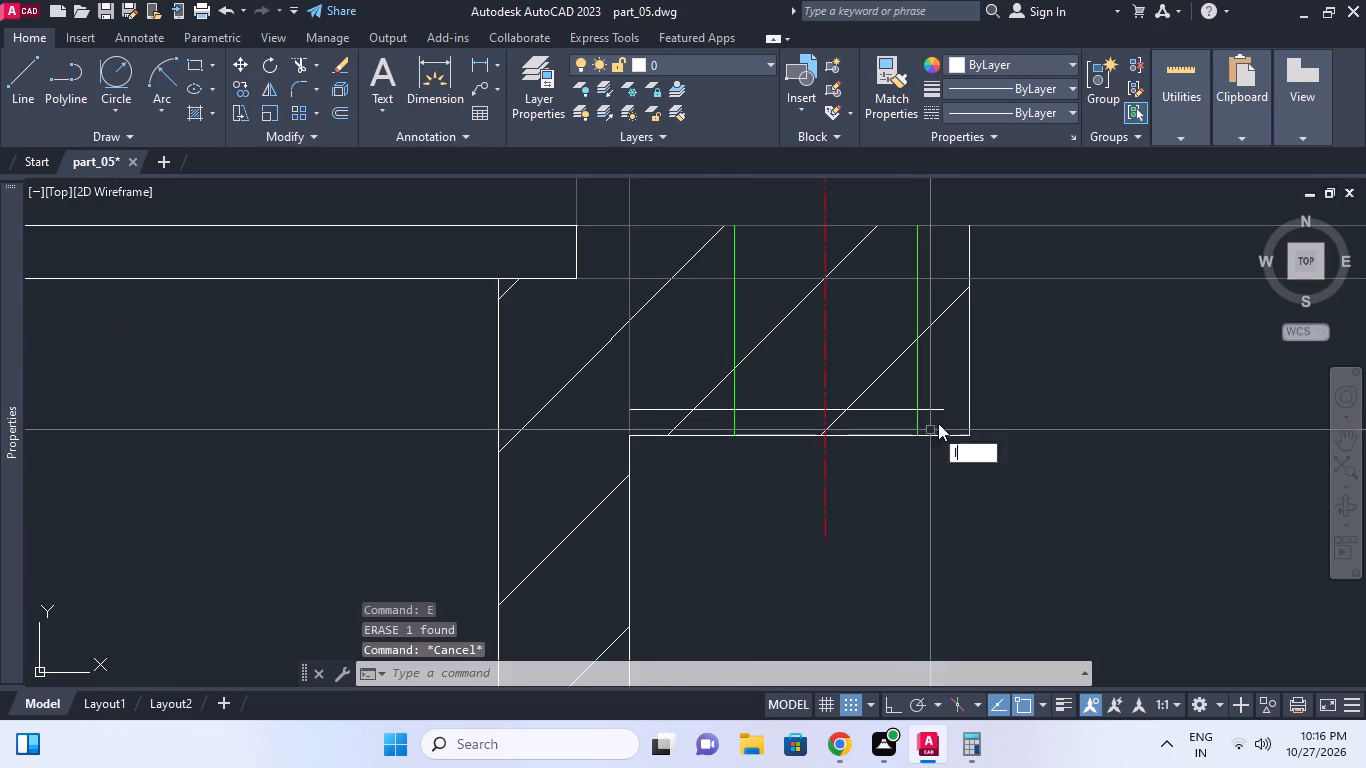
{"action": "key", "text": "space"}
{"action": "left_click", "coordinate": [943, 413]}
{"action": "left_click", "coordinate": [942, 437]}
{"action": "key", "text": "Escape"}
Mirror the short vertical line about the hole's red centre line with Ortho on, keeping the original.
{"action": "left_click", "coordinate": [941, 427]}
{"action": "middle_click", "coordinate": [949, 430]}
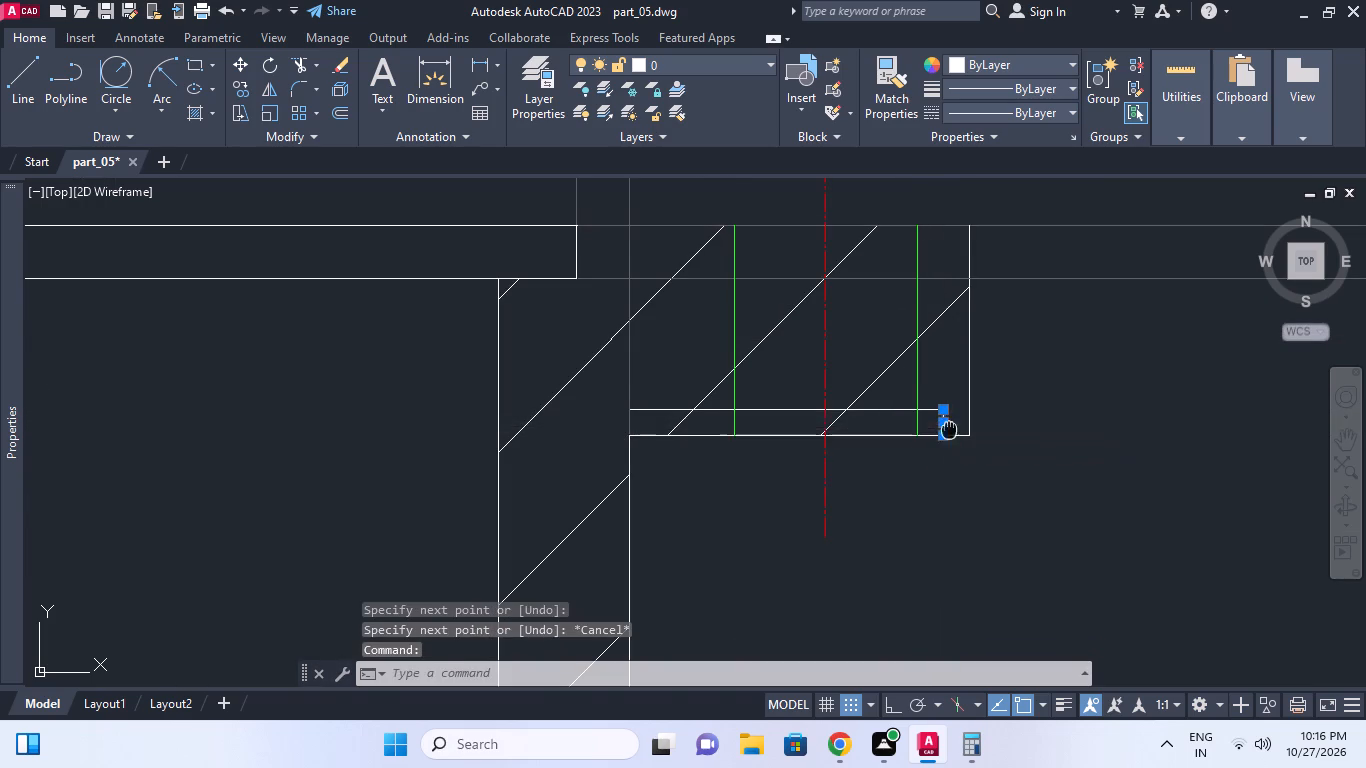
{"action": "key", "text": "m"}
{"action": "key", "text": "i"}
{"action": "key", "text": "space"}
{"action": "left_click", "coordinate": [829, 499]}
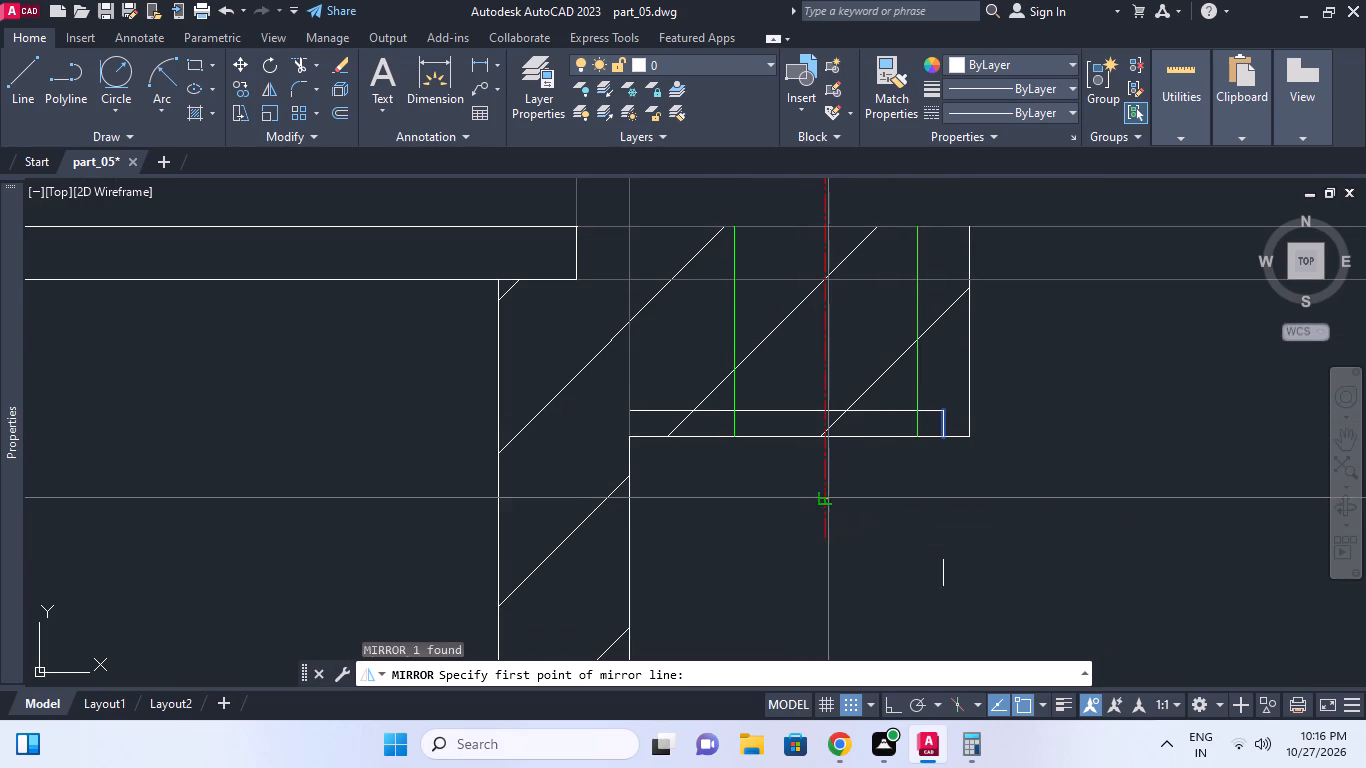
{"action": "key", "text": "F8"}
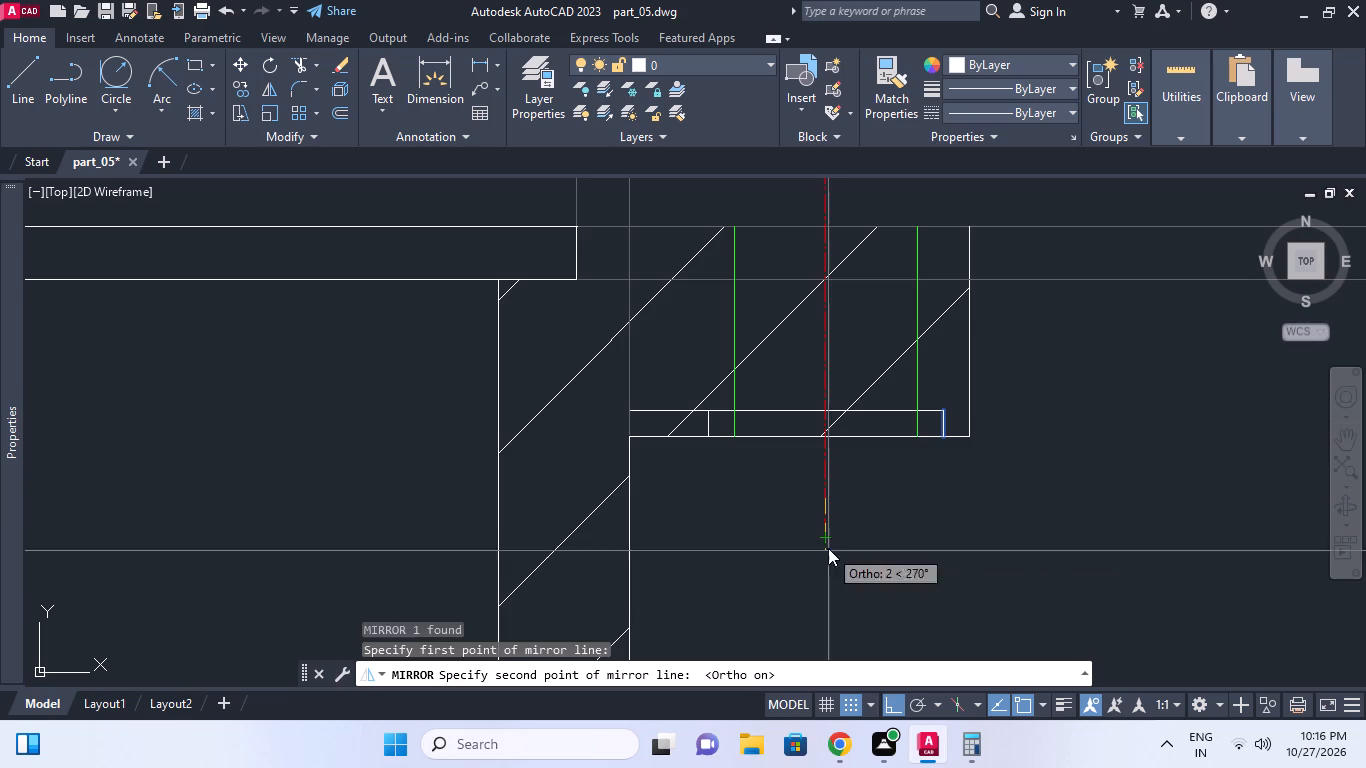
{"action": "left_click", "coordinate": [828, 548]}
{"action": "left_click_drag", "start_coordinate": [859, 621], "coordinate": [828, 548]}
{"action": "key", "text": "Escape"}
Trim the recess's horizontal line between the valve body wall and the mirrored short vertical line.
{"action": "key", "text": "t"}
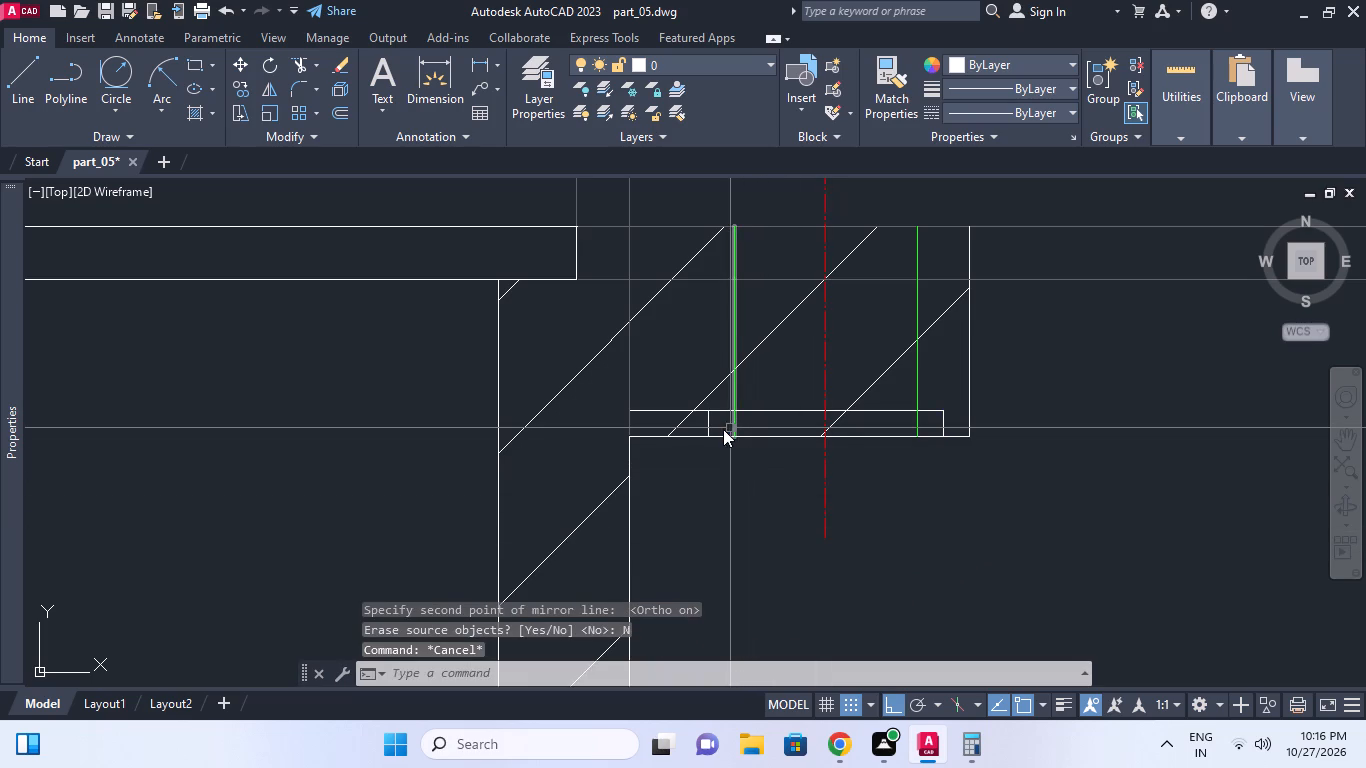
{"action": "key", "text": "r"}
{"action": "key", "text": "space"}
{"action": "left_click", "coordinate": [707, 417]}
{"action": "key", "text": "space"}
{"action": "left_click", "coordinate": [693, 411]}
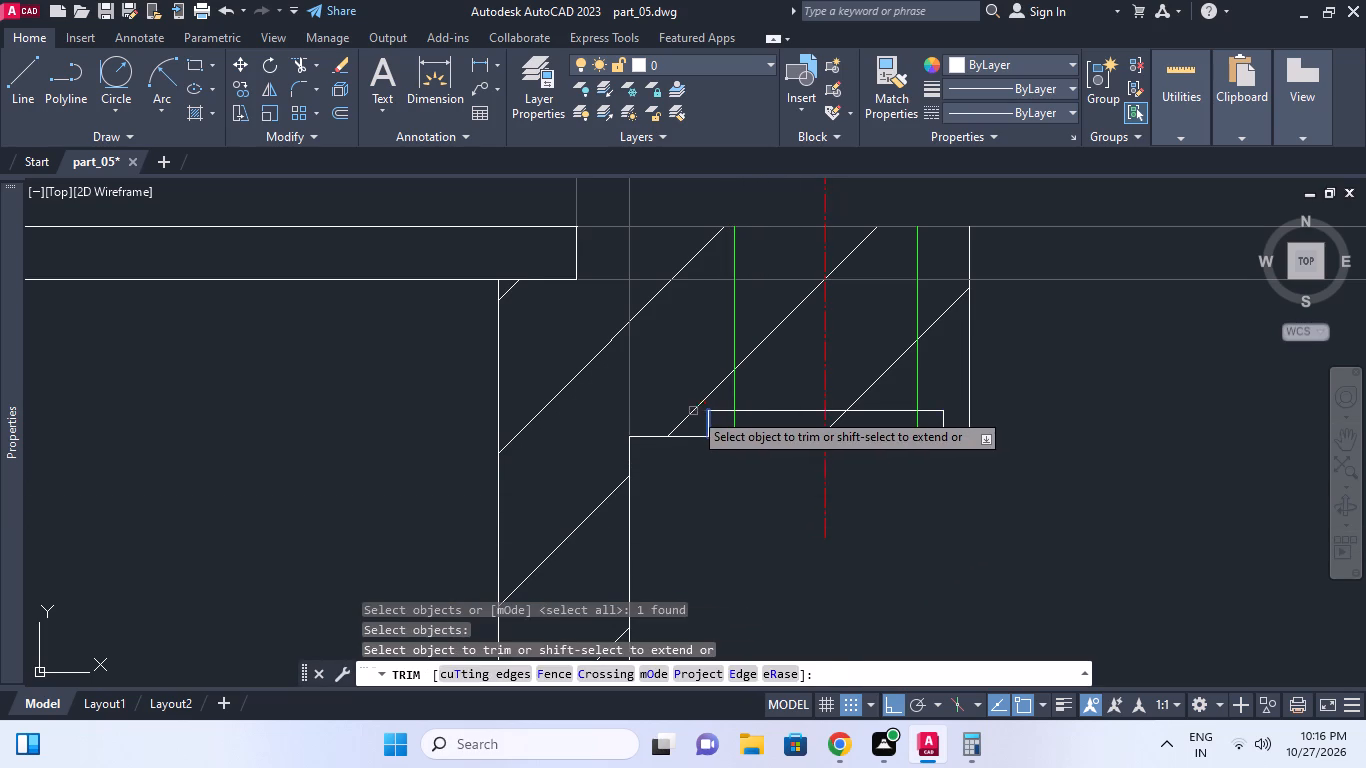
{"action": "key", "text": "Escape"}
{"action": "scroll", "coordinate": [974, 423], "scroll_direction": "down", "scroll_amount": 1}
{"action": "key", "text": "Escape"}
Trim the two green hole lines where they cross the recess, using the recess's horizontal line as cutting edge.
{"action": "scroll", "coordinate": [904, 424], "scroll_direction": "up", "scroll_amount": 1}
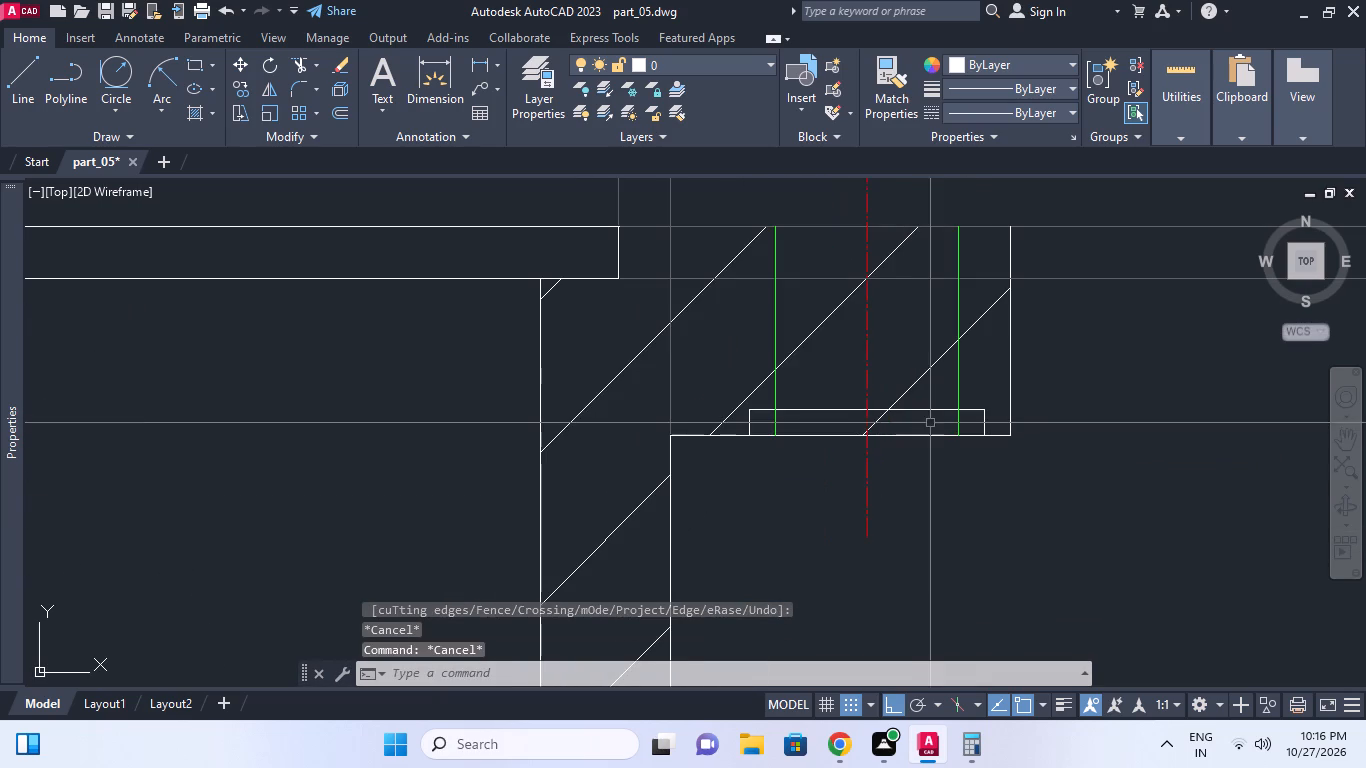
{"action": "type", "text": "tr"}
{"action": "key", "text": "space"}
{"action": "left_click", "coordinate": [936, 409]}
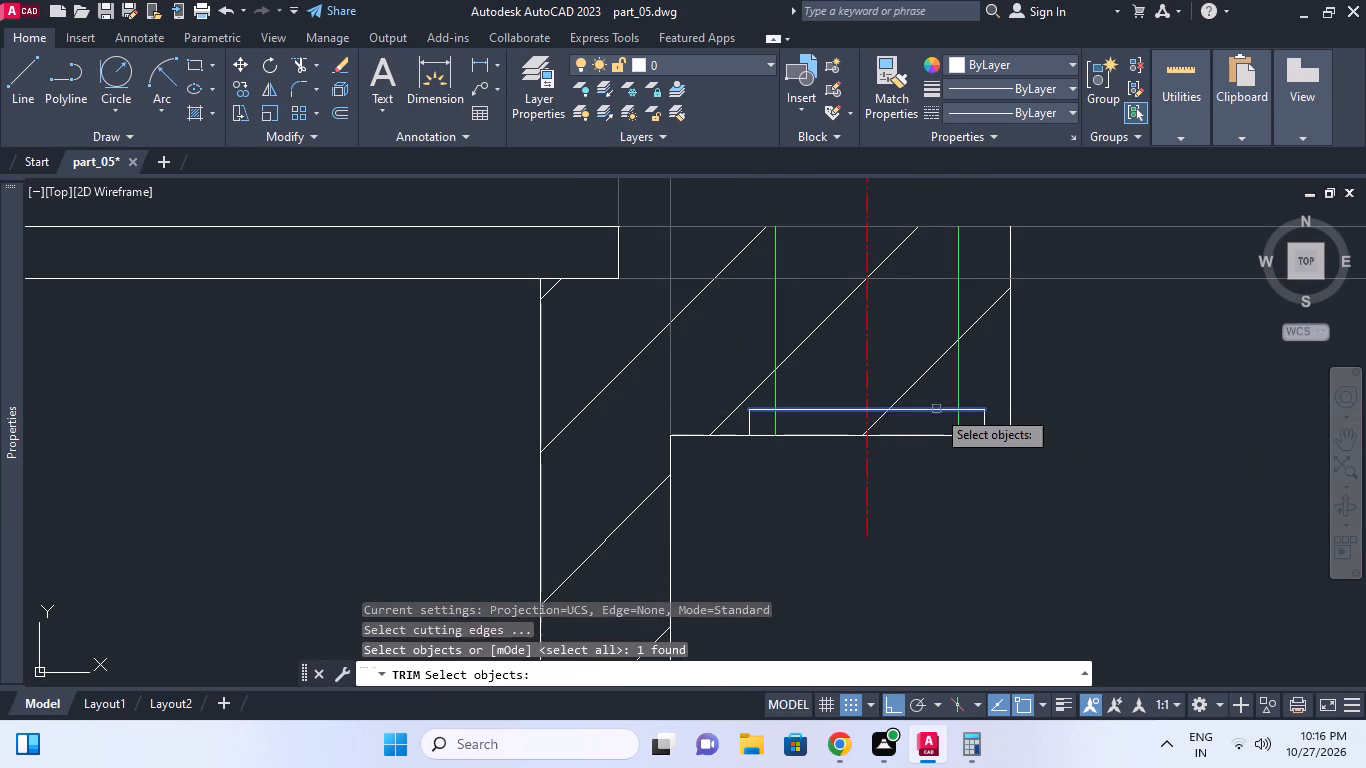
{"action": "key", "text": "space"}
{"action": "left_click", "coordinate": [954, 424]}
{"action": "left_click", "coordinate": [963, 420]}
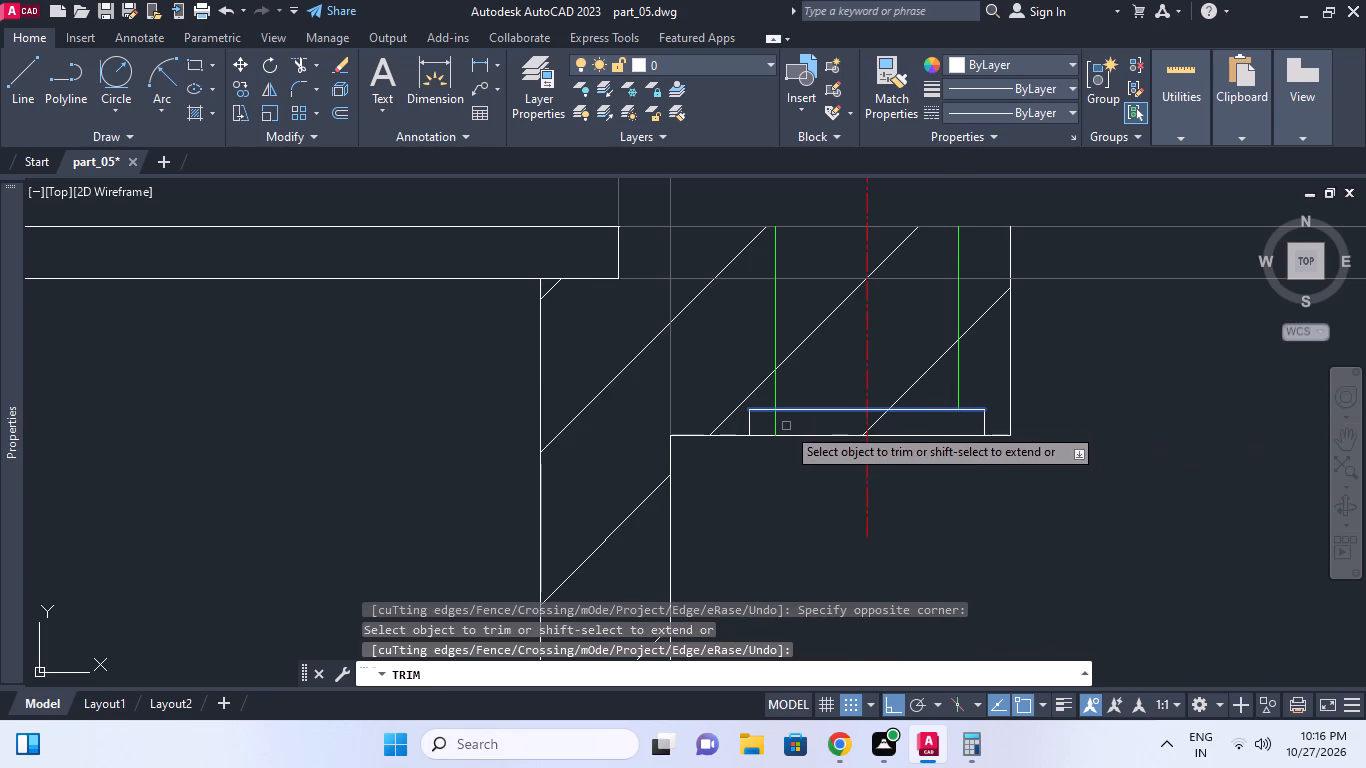
{"action": "left_click", "coordinate": [775, 420]}
{"action": "key", "text": "Escape"}
{"action": "scroll", "coordinate": [882, 450], "scroll_direction": "down", "scroll_amount": 1}
{"action": "key", "text": "Escape"}
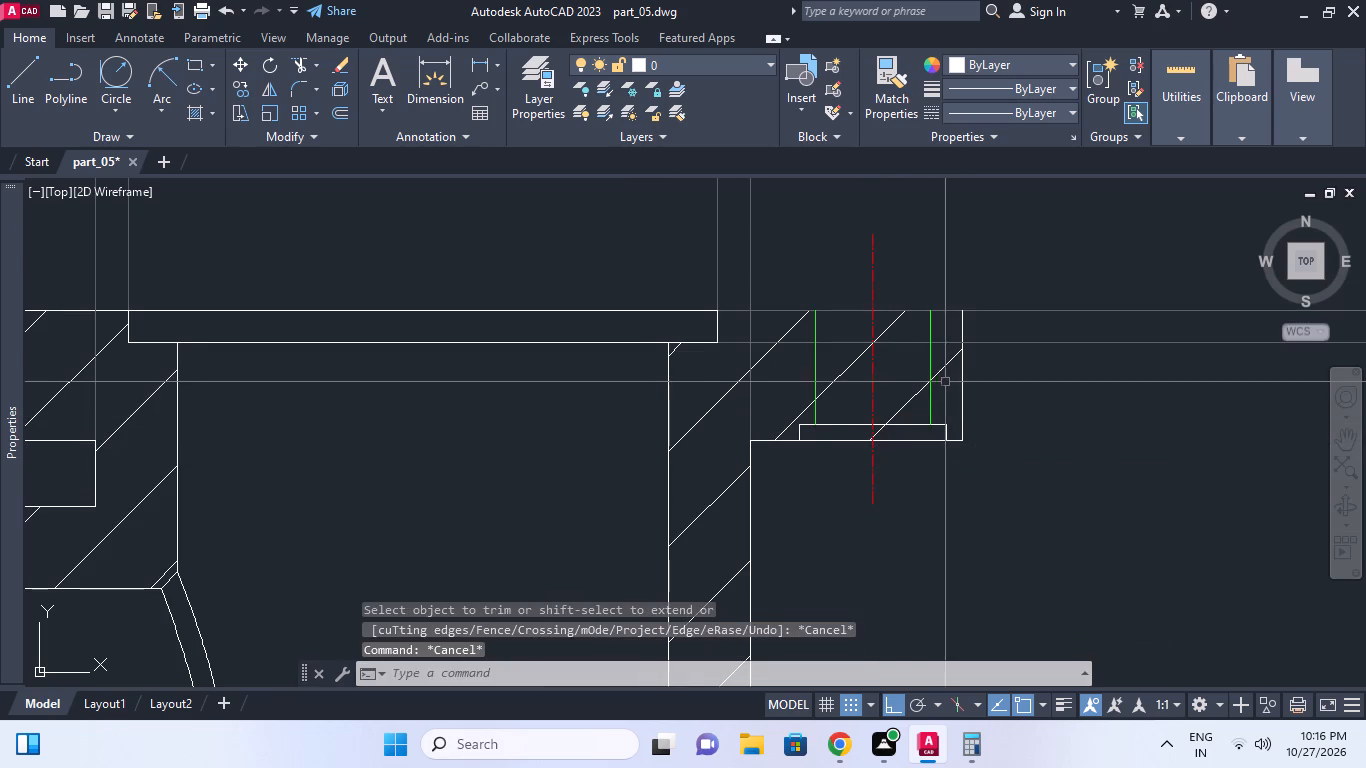
Match the properties of the green hole line to the recess's horizontal line and its two short vertical lines.
{"action": "left_click", "coordinate": [933, 393]}
{"action": "middle_click", "coordinate": [933, 395]}
{"action": "type", "text": "ms"}
{"action": "key", "text": "space"}
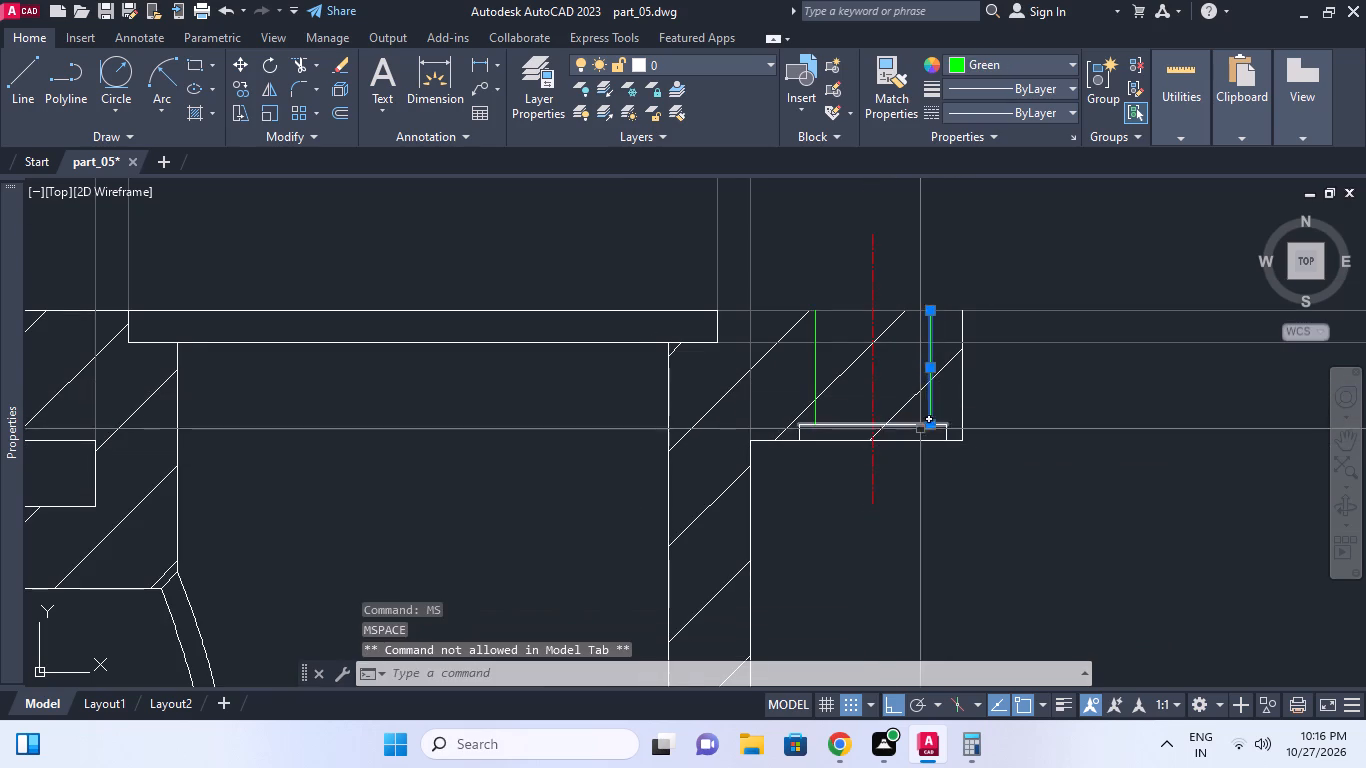
{"action": "middle_click_drag", "start_coordinate": [916, 426], "coordinate": [939, 391]}
{"action": "scroll", "coordinate": [867, 440], "scroll_direction": "up", "scroll_amount": 1}
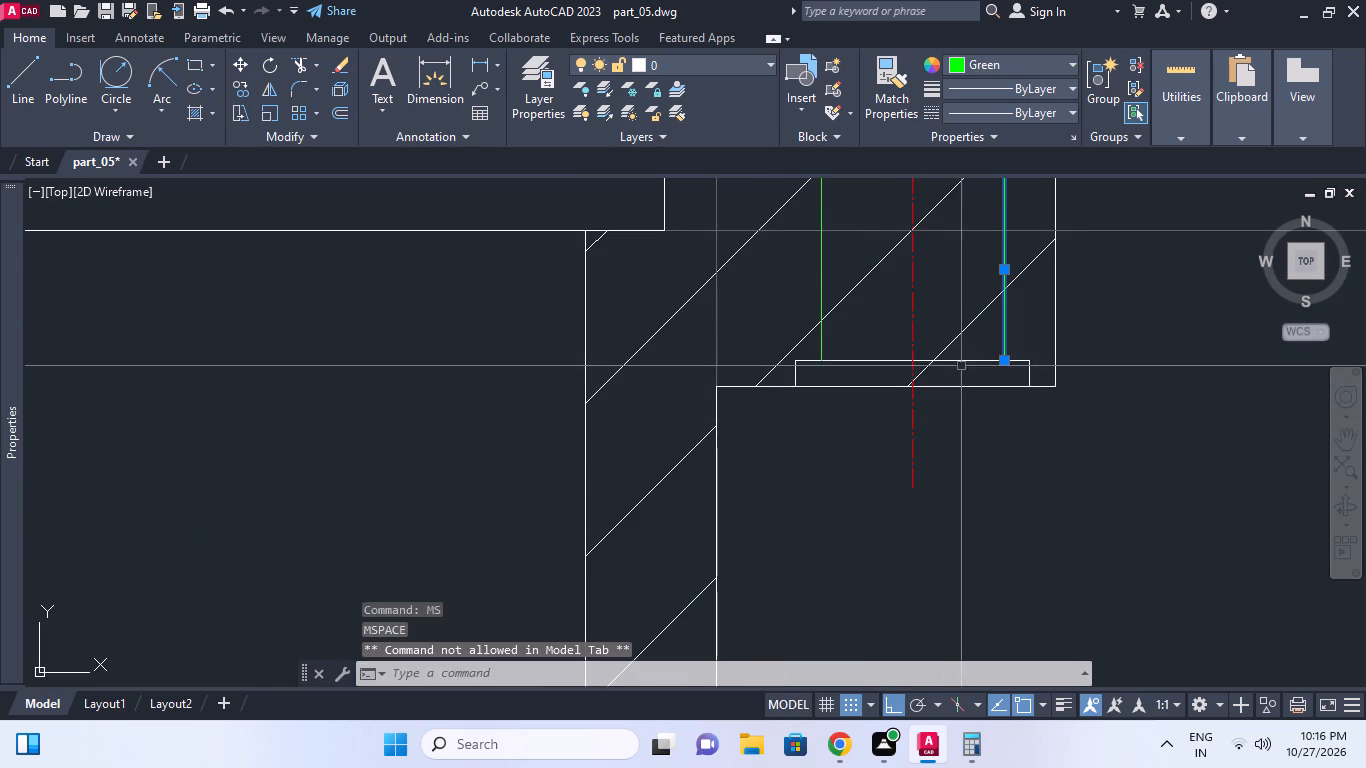
{"action": "type", "text": "ma"}
{"action": "key", "text": "space"}
{"action": "left_click", "coordinate": [971, 361]}
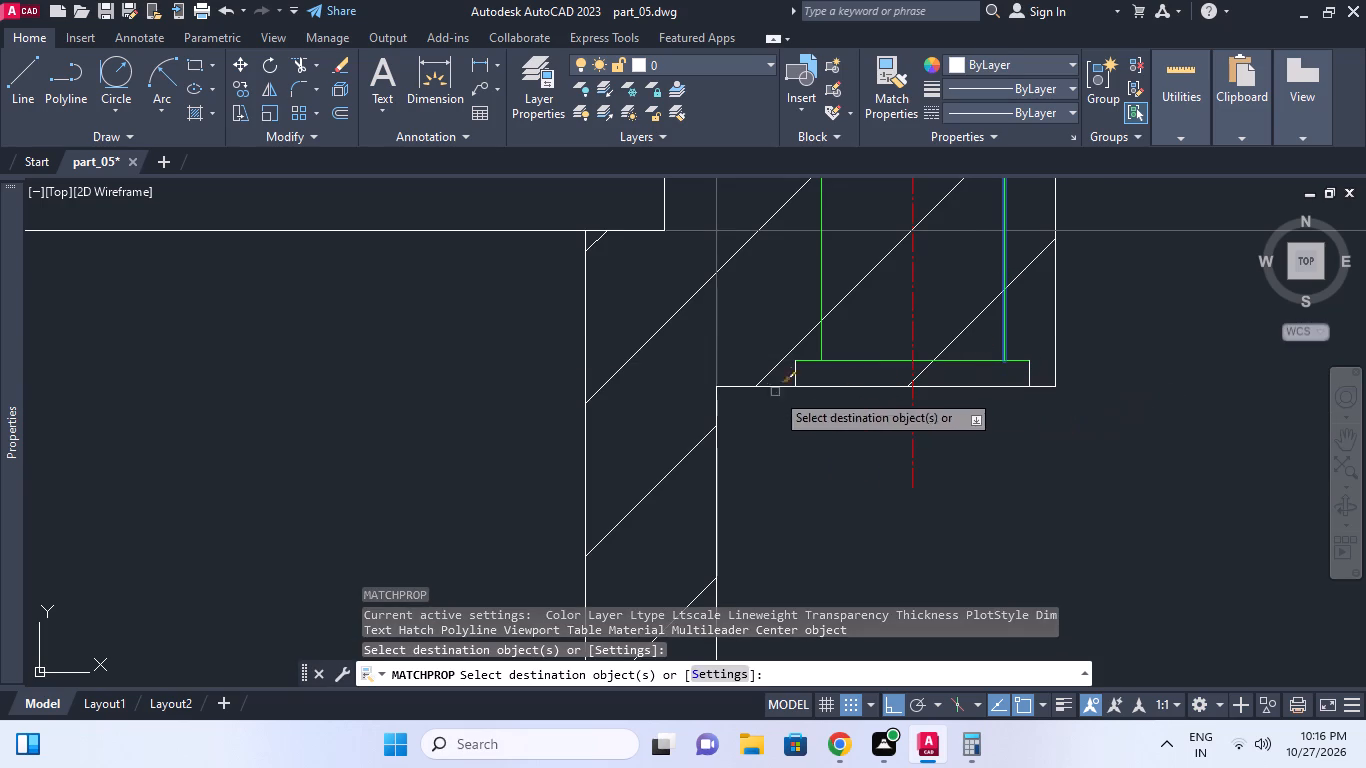
{"action": "left_click", "coordinate": [798, 374]}
{"action": "left_click", "coordinate": [1029, 375]}
{"action": "key", "text": "Escape"}
Copy the view-dd label to below the Ø32 dimension of the section view with Ortho off.
{"action": "middle_click_drag", "start_coordinate": [1047, 376], "coordinate": [1047, 390]}
{"action": "scroll", "coordinate": [1047, 376], "scroll_direction": "down", "scroll_amount": 1}
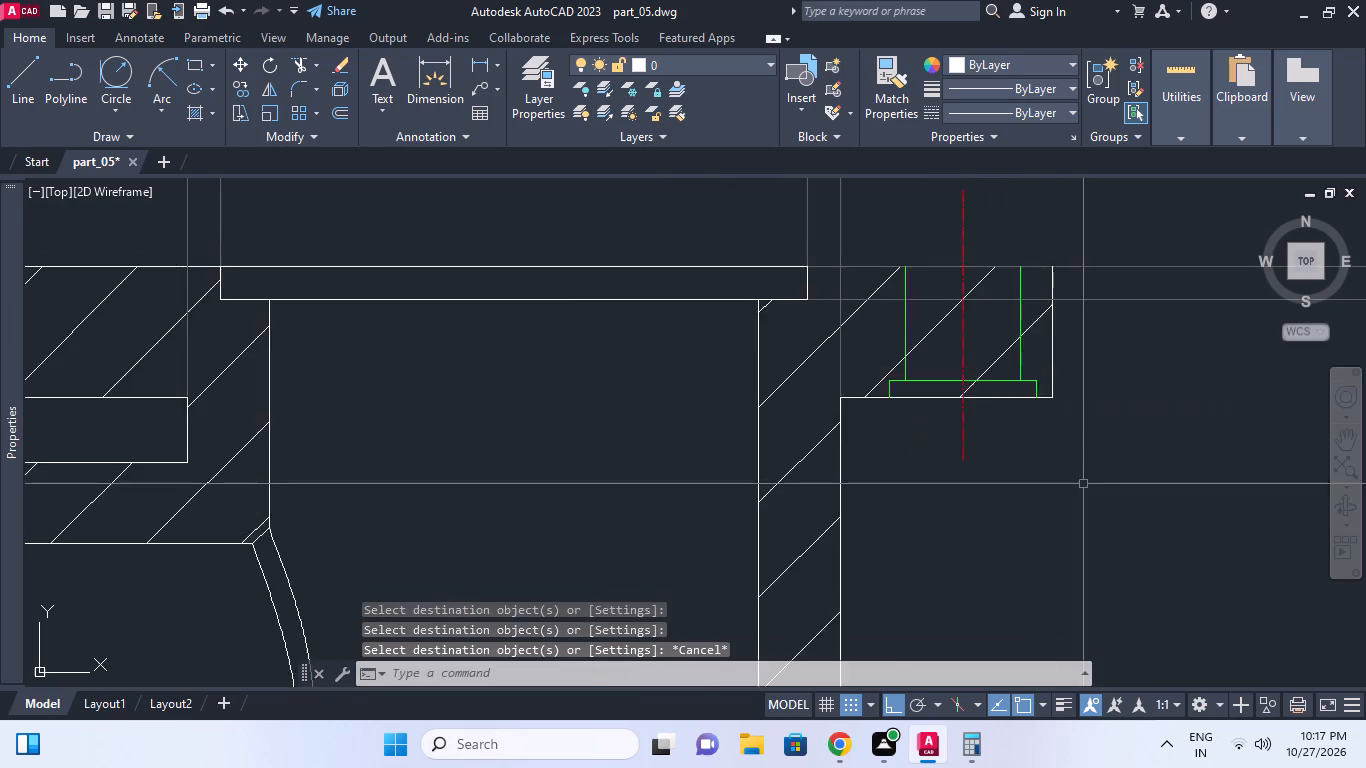
{"action": "scroll", "coordinate": [1084, 485], "scroll_direction": "down", "scroll_amount": 2}
{"action": "middle_click_drag", "start_coordinate": [1076, 475], "coordinate": [1075, 401]}
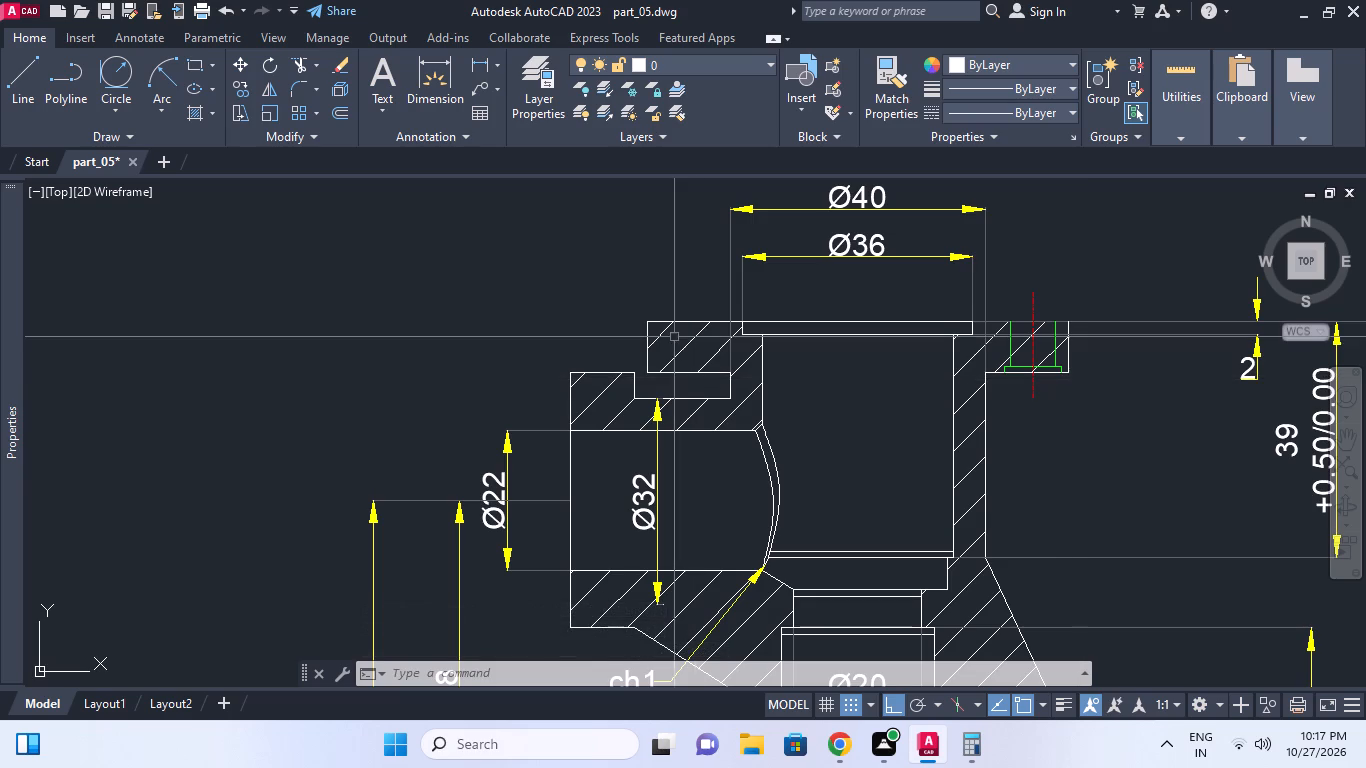
{"action": "scroll", "coordinate": [732, 392], "scroll_direction": "down", "scroll_amount": 2}
{"action": "middle_click_drag", "start_coordinate": [768, 392], "coordinate": [767, 359]}
{"action": "middle_click_drag", "start_coordinate": [826, 379], "coordinate": [807, 296]}
{"action": "scroll", "coordinate": [813, 325], "scroll_direction": "down", "scroll_amount": 1}
{"action": "middle_click_drag", "start_coordinate": [847, 486], "coordinate": [877, 415]}
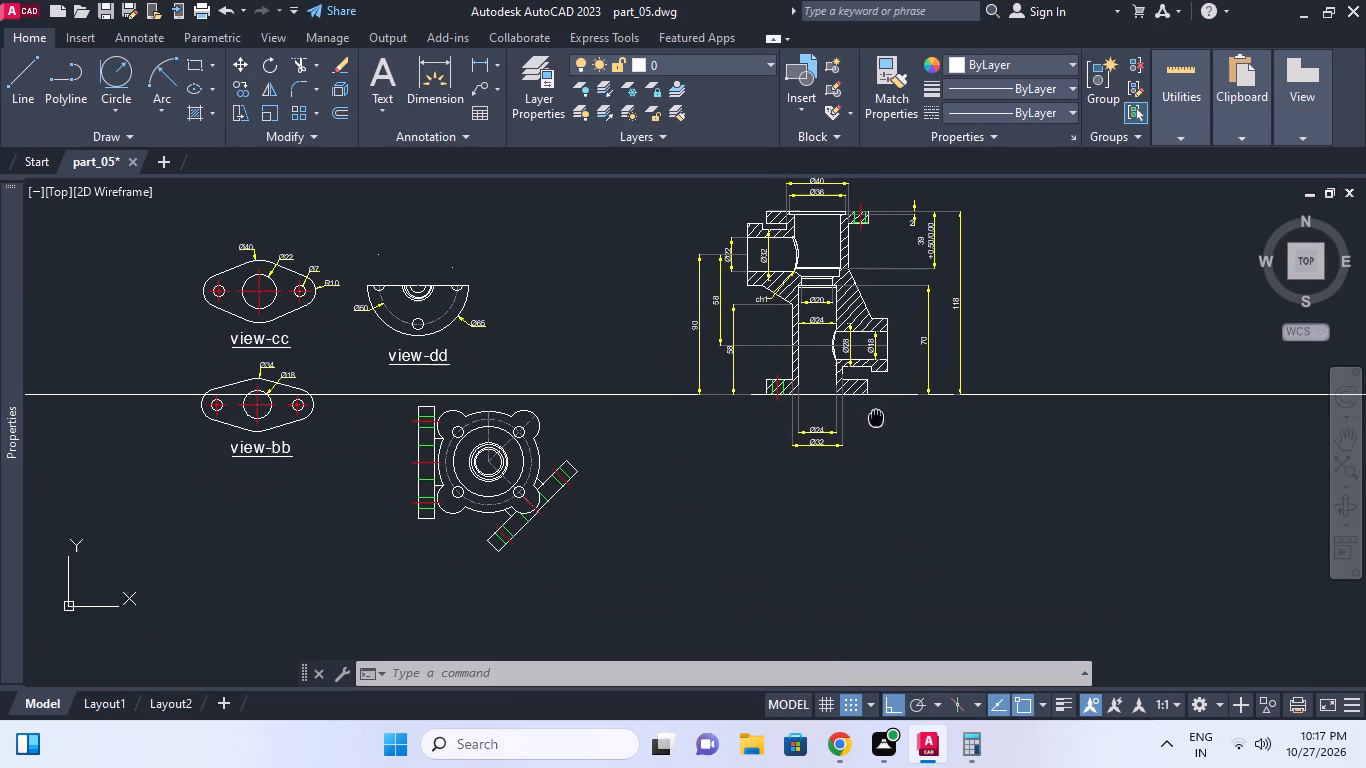
{"action": "middle_click_drag", "start_coordinate": [877, 415], "coordinate": [877, 416]}
{"action": "left_click", "coordinate": [409, 346]}
{"action": "right_click", "coordinate": [406, 347]}
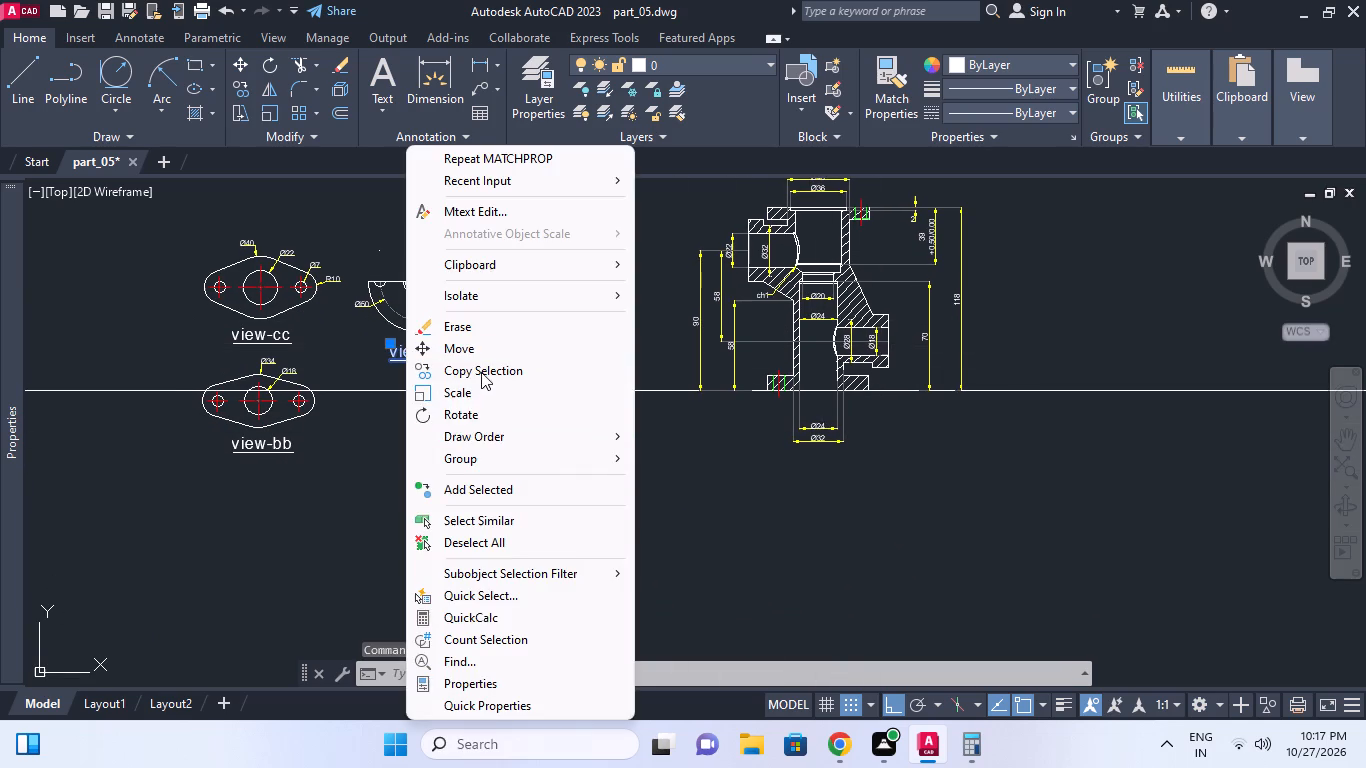
{"action": "left_click", "coordinate": [481, 372]}
{"action": "left_click", "coordinate": [439, 377]}
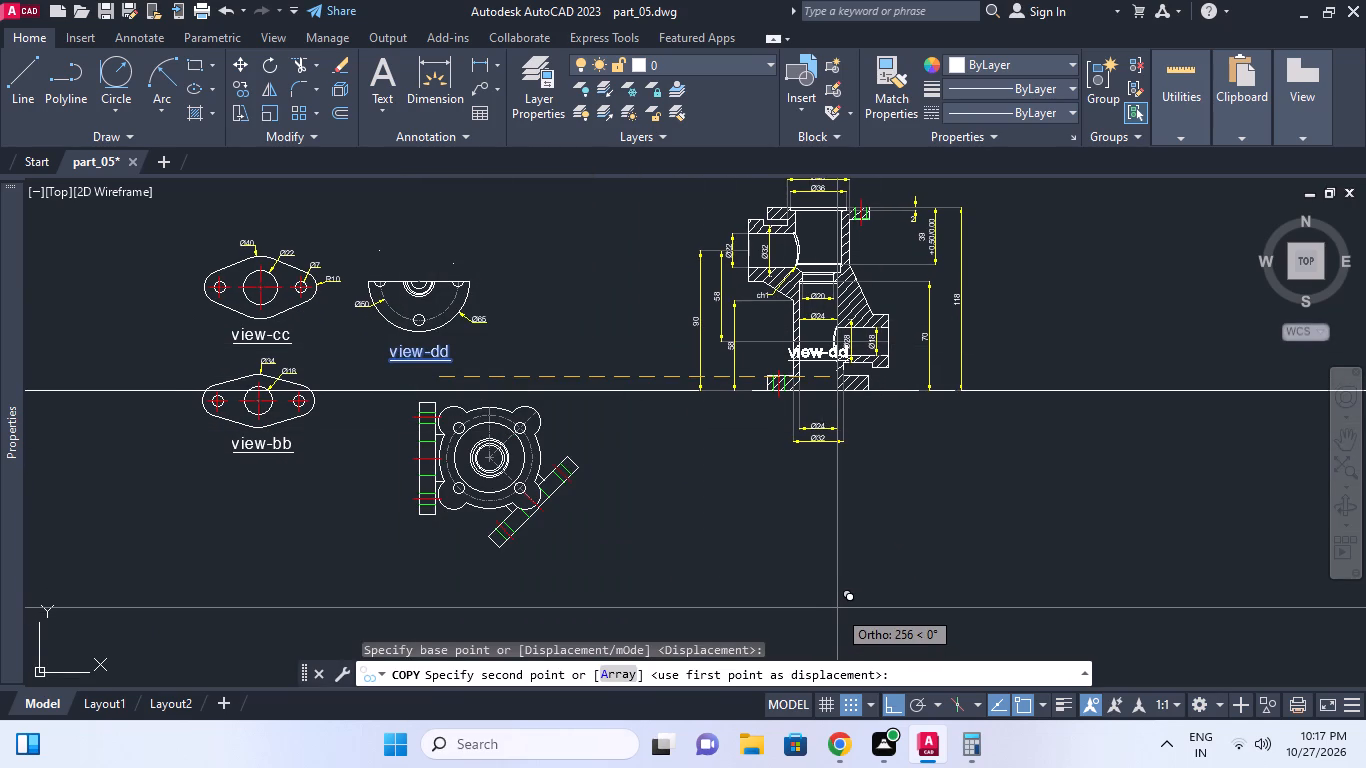
{"action": "key", "text": "F8"}
{"action": "left_click", "coordinate": [831, 485]}
{"action": "key", "text": "Escape"}
Change the copied label's text to "section-aa".
{"action": "double_click", "coordinate": [821, 460]}
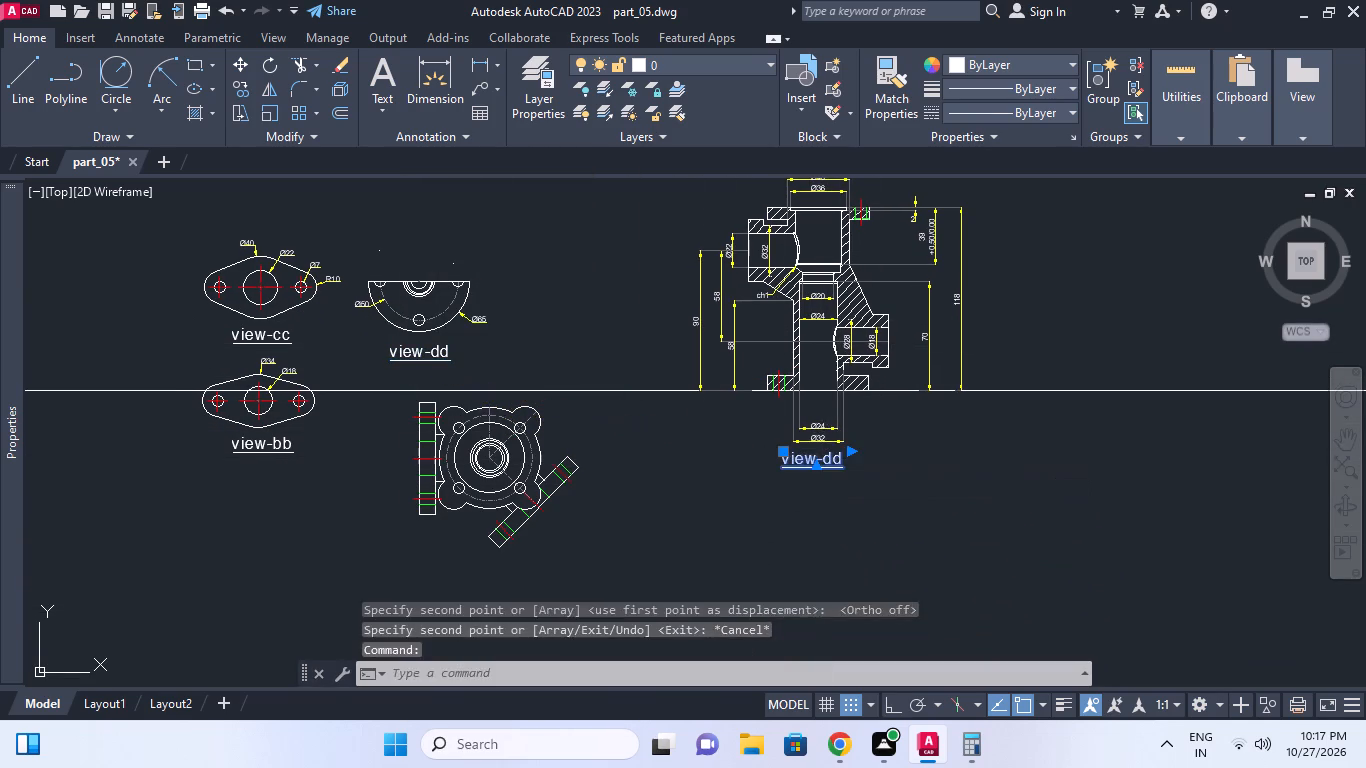
{"action": "scroll", "coordinate": [828, 461], "scroll_direction": "up", "scroll_amount": 1}
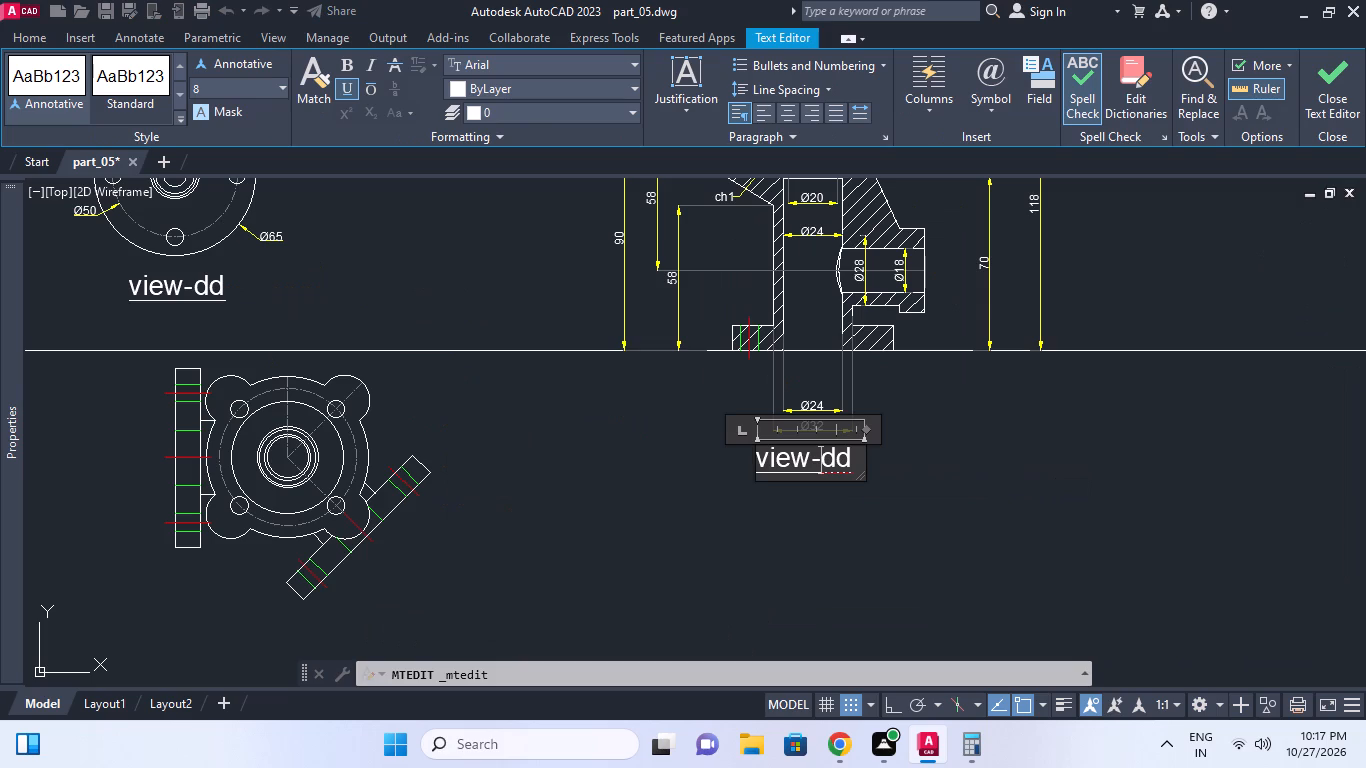
{"action": "key", "text": "ctrl+s"}
{"action": "key", "text": "ctrl+a"}
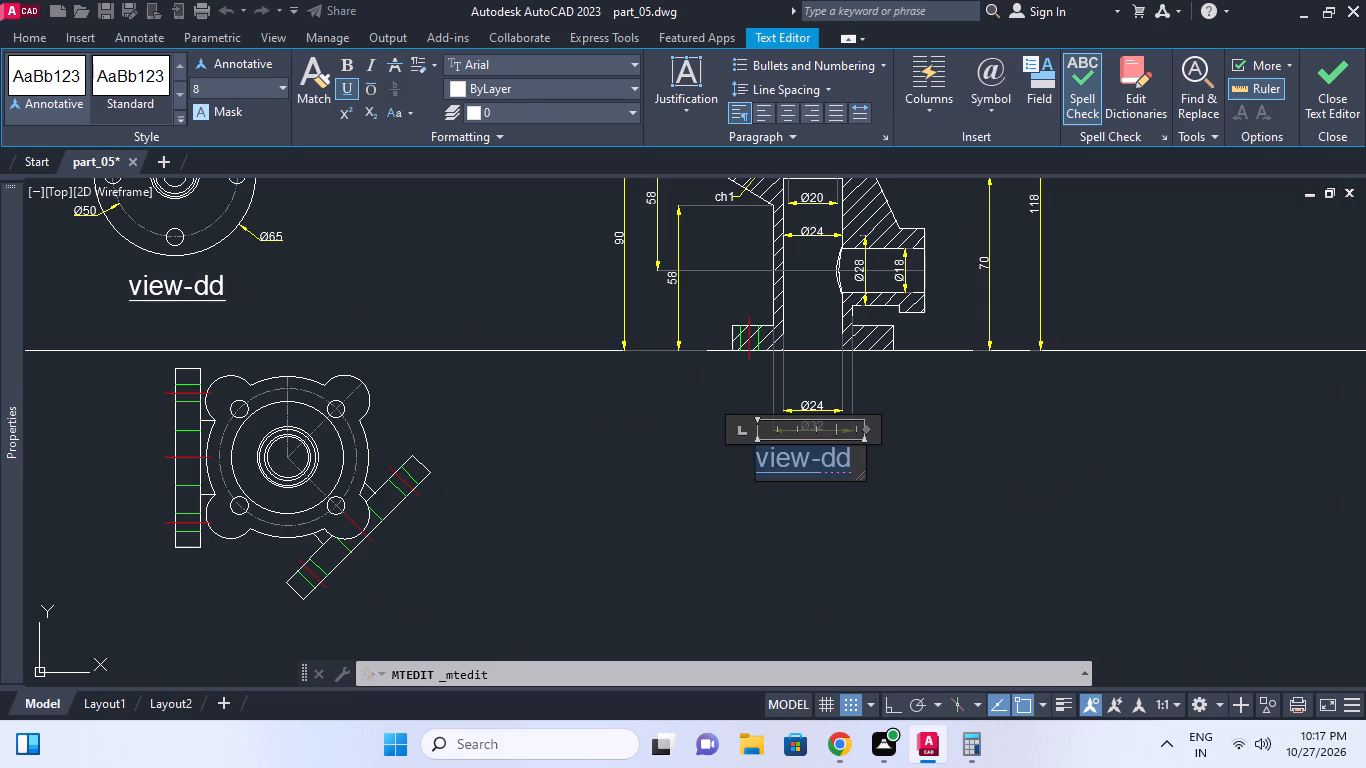
{"action": "type", "text": "=sectiom"}
{"action": "key", "text": "BackSpace"}
{"action": "key", "text": "BackSpace"}
{"action": "key", "text": "BackSpace"}
{"action": "key", "text": "BackSpace"}
{"action": "key", "text": "BackSpace"}
{"action": "key", "text": "BackSpace"}
{"action": "key", "text": "BackSpace"}
{"action": "key", "text": "BackSpace"}
{"action": "key", "text": "BackSpace"}
{"action": "key", "text": "BackSpace"}
{"action": "key", "text": "BackSpace"}
{"action": "key", "text": "BackSpace"}
{"action": "key", "text": "BackSpace"}
{"action": "key", "text": "BackSpace"}
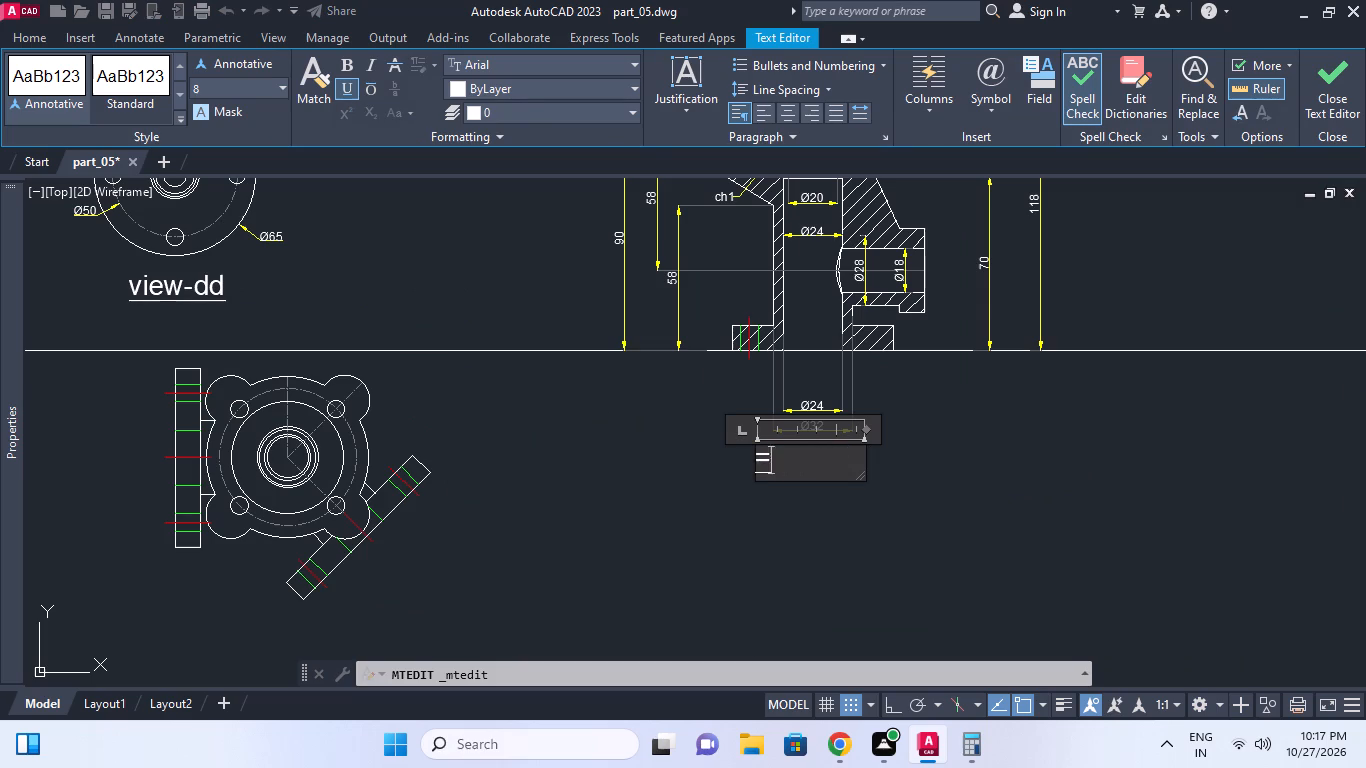
{"action": "type", "text": "section-aa"}
{"action": "scroll", "coordinate": [859, 466], "scroll_direction": "up", "scroll_amount": 1}
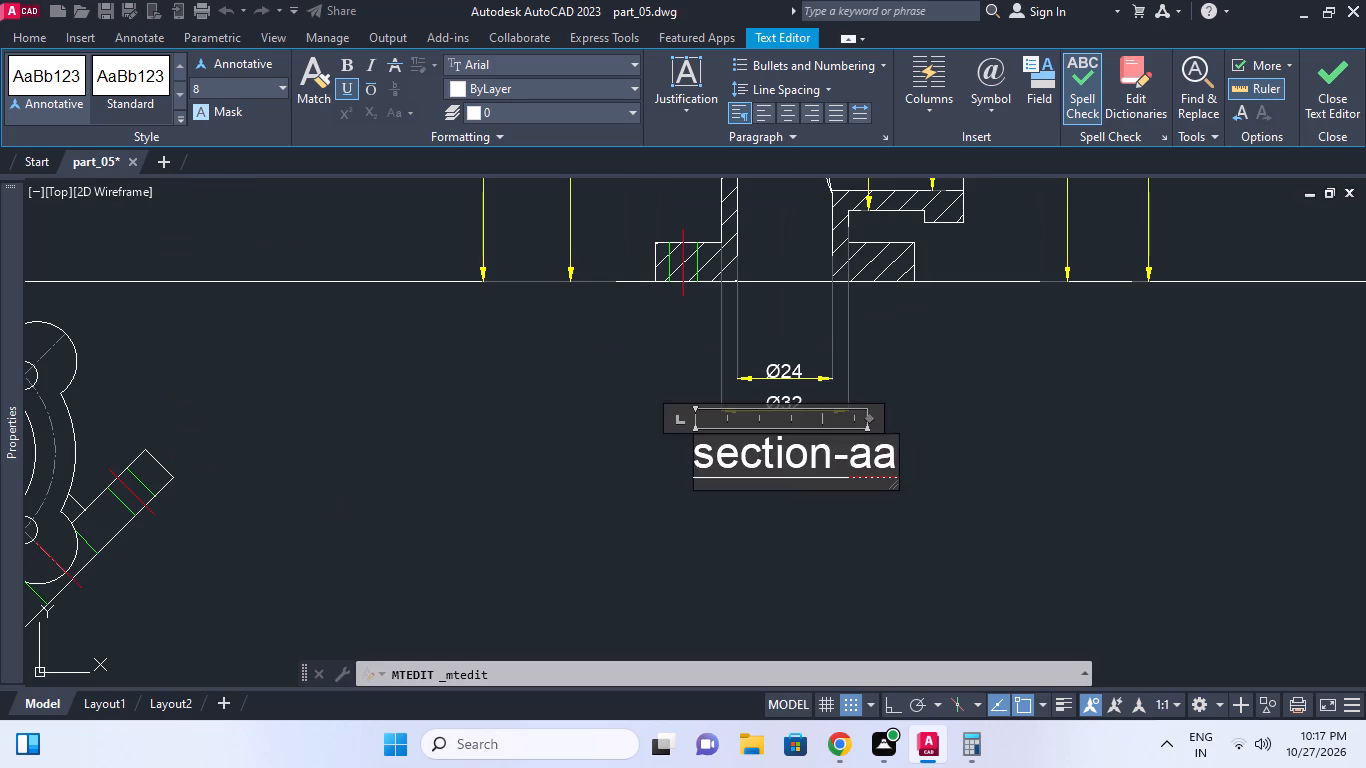
{"action": "left_click", "coordinate": [984, 472]}
{"action": "left_click", "coordinate": [931, 517]}
Move the section-aa label slightly beneath the section view.
{"action": "left_click", "coordinate": [768, 458]}
{"action": "middle_click", "coordinate": [817, 510]}
{"action": "scroll", "coordinate": [817, 510], "scroll_direction": "down", "scroll_amount": 1}
{"action": "key", "text": "m"}
{"action": "key", "text": "space"}
{"action": "left_click", "coordinate": [919, 545]}
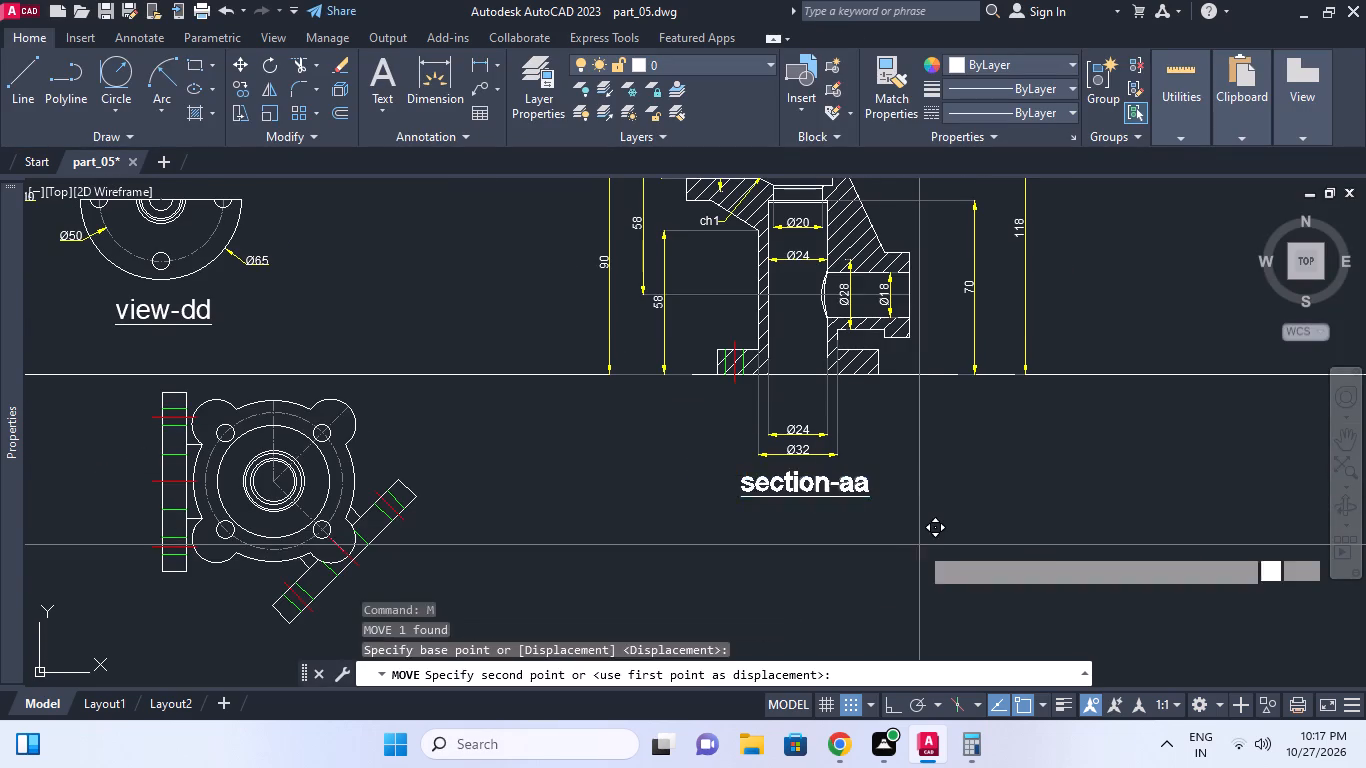
{"action": "left_click", "coordinate": [913, 541]}
Erase the long horizontal construction line running along the base of the section view.
{"action": "scroll", "coordinate": [915, 512], "scroll_direction": "down", "scroll_amount": 2}
{"action": "middle_click", "coordinate": [915, 512]}
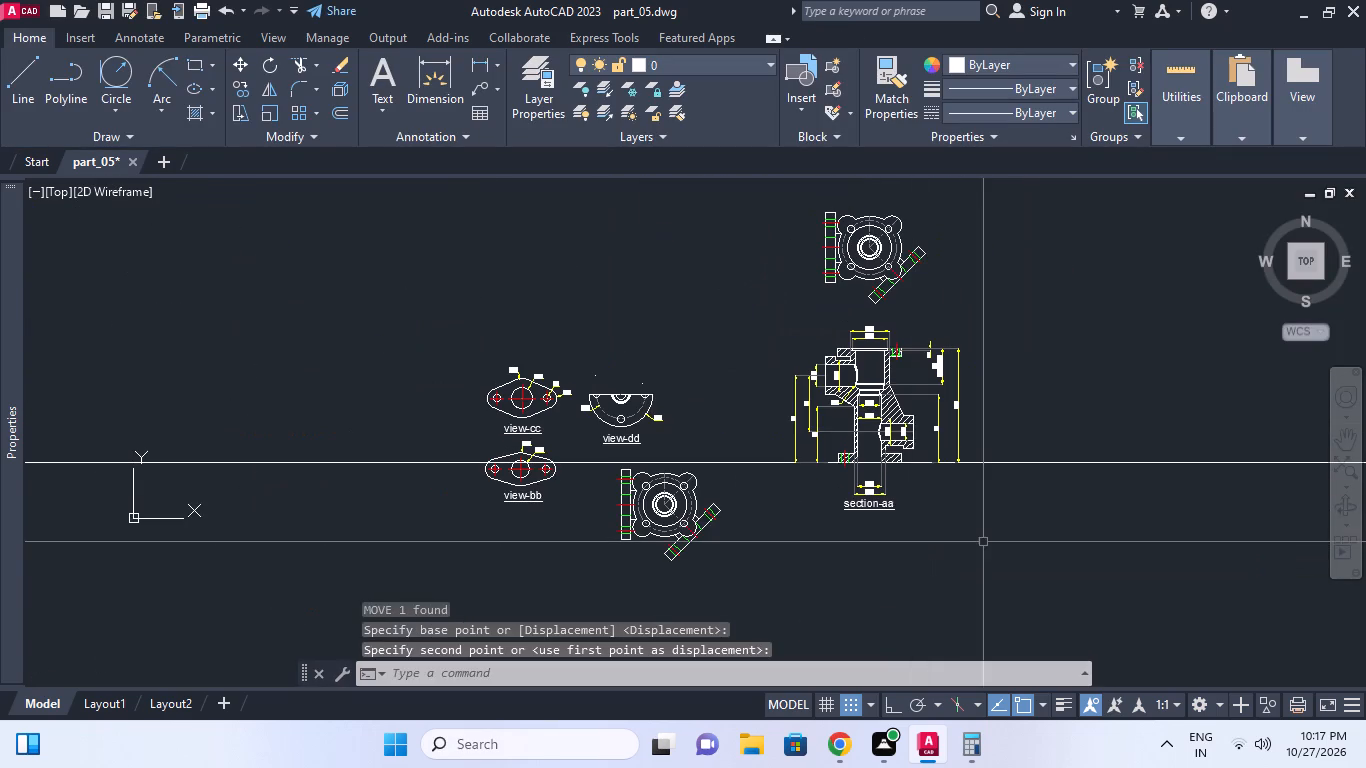
{"action": "scroll", "coordinate": [918, 471], "scroll_direction": "up", "scroll_amount": 2}
{"action": "left_click_drag", "start_coordinate": [1250, 500], "coordinate": [1247, 489]}
{"action": "left_click", "coordinate": [1159, 410]}
{"action": "key", "text": "e"}
{"action": "key", "text": "space"}
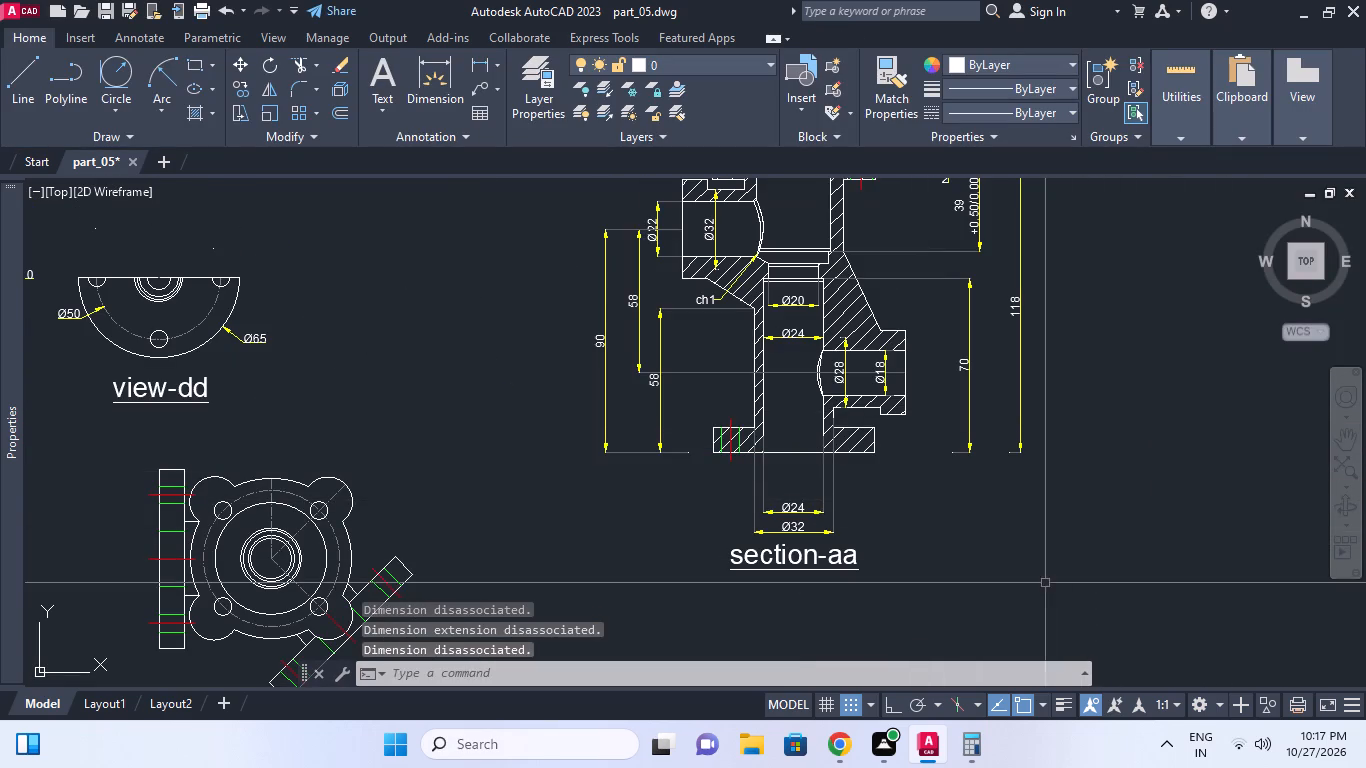
Stretch the lower extension-line origin shared by the 90 and 58 dimensions to the bottom flange's nearest lower corner.
{"action": "scroll", "coordinate": [683, 466], "scroll_direction": "up", "scroll_amount": 1}
{"action": "left_click", "coordinate": [683, 464]}
{"action": "left_click", "coordinate": [681, 428]}
{"action": "left_click", "coordinate": [692, 442]}
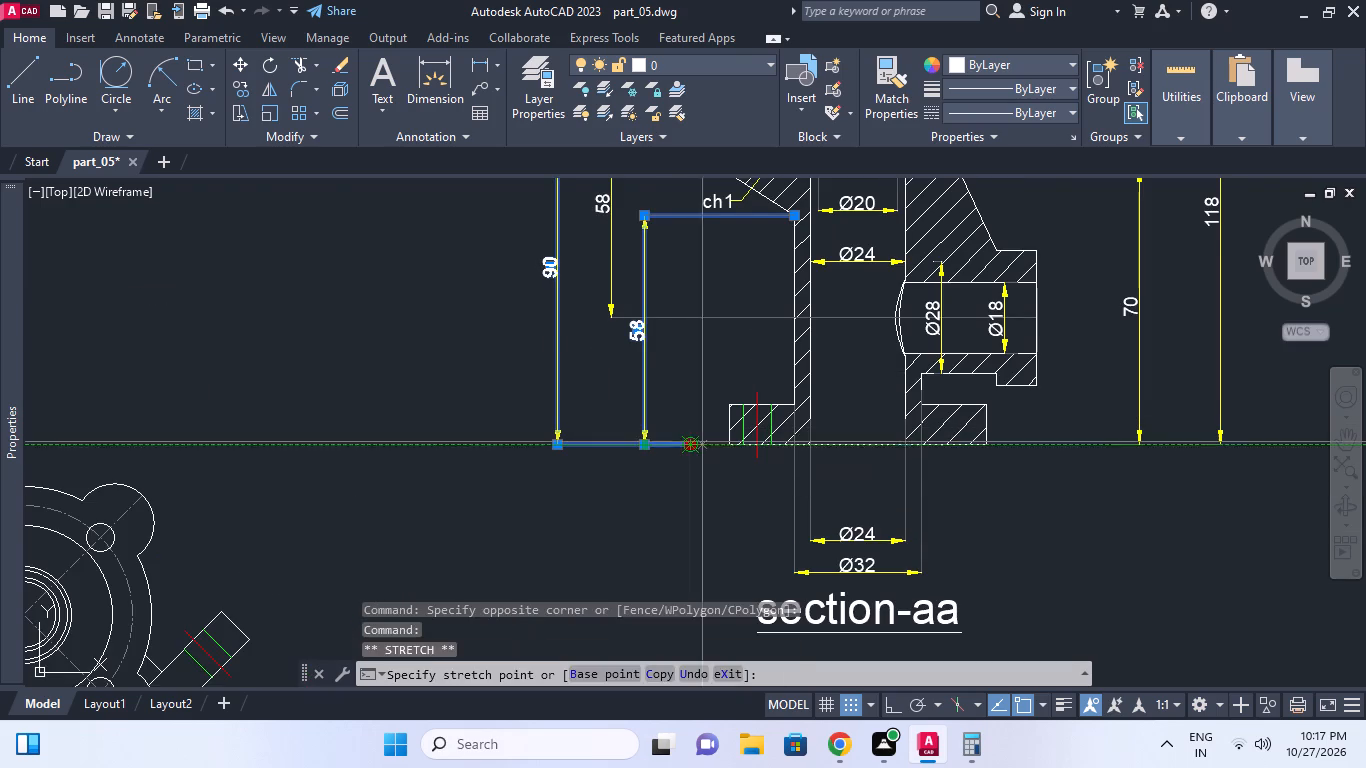
{"action": "left_click", "coordinate": [731, 445]}
{"action": "key", "text": "Escape"}
Stretch the 70 dimension's lower extension origin to the flange's lower corner, and the 118 dimension's to the 70 dimension's lower end.
{"action": "left_click_drag", "start_coordinate": [1192, 486], "coordinate": [1184, 471]}
{"action": "left_click", "coordinate": [1161, 406]}
{"action": "left_click_drag", "start_coordinate": [1222, 479], "coordinate": [1218, 467]}
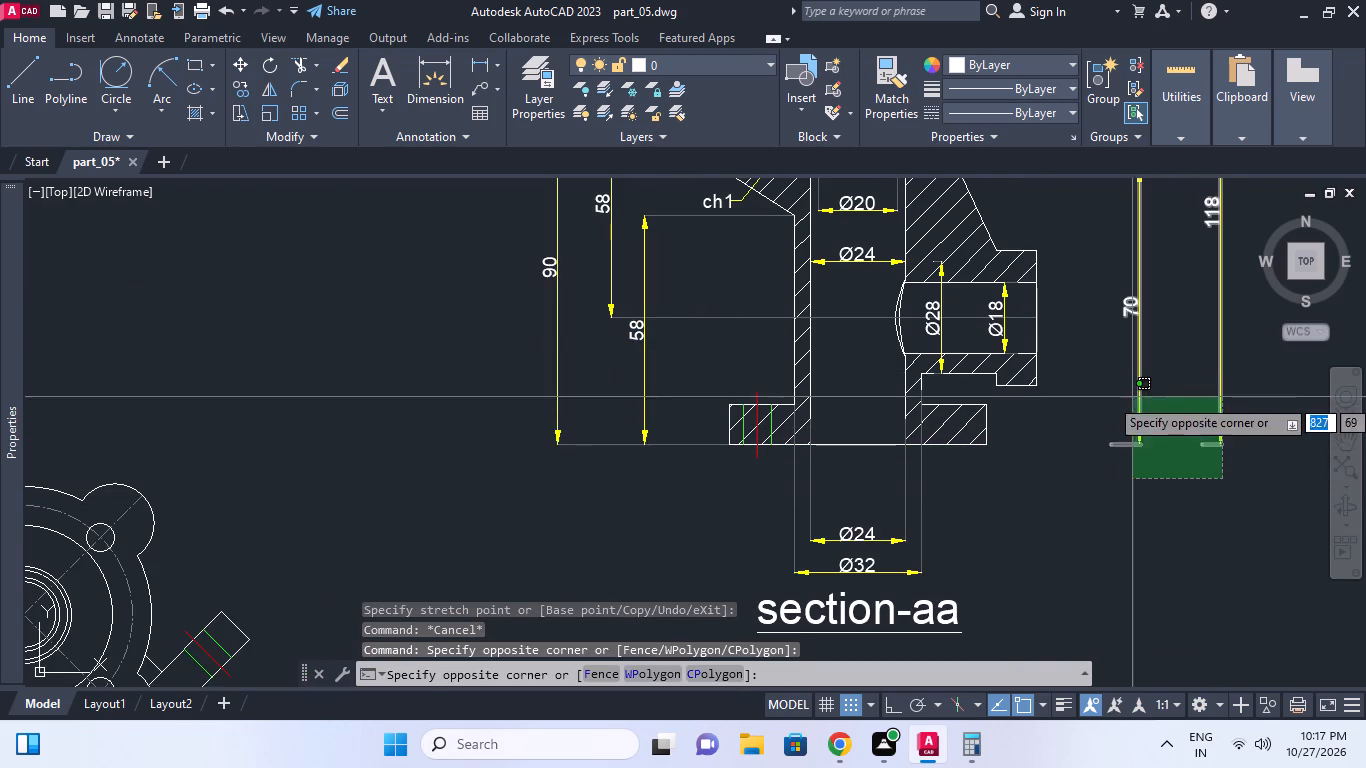
{"action": "left_click", "coordinate": [1131, 397]}
{"action": "left_click", "coordinate": [1111, 446]}
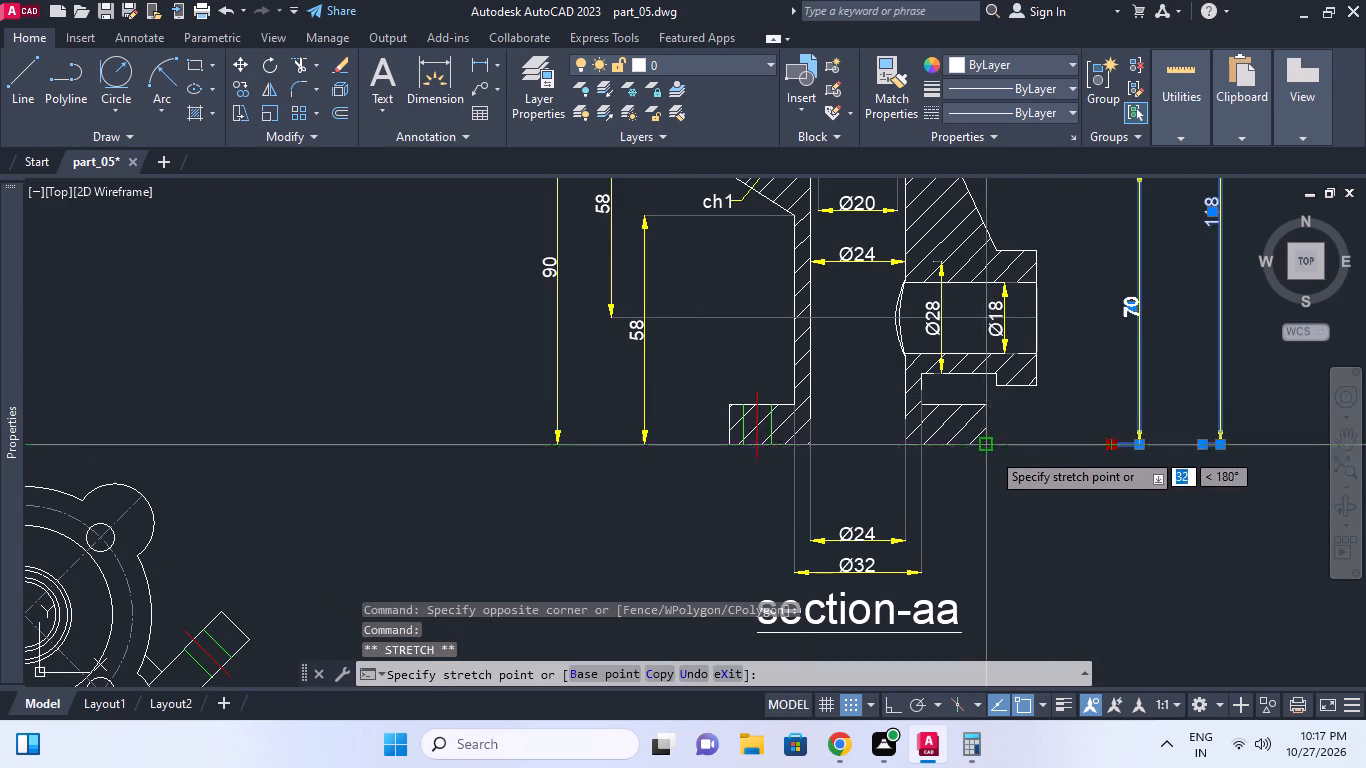
{"action": "left_click", "coordinate": [990, 447]}
{"action": "left_click", "coordinate": [1198, 445]}
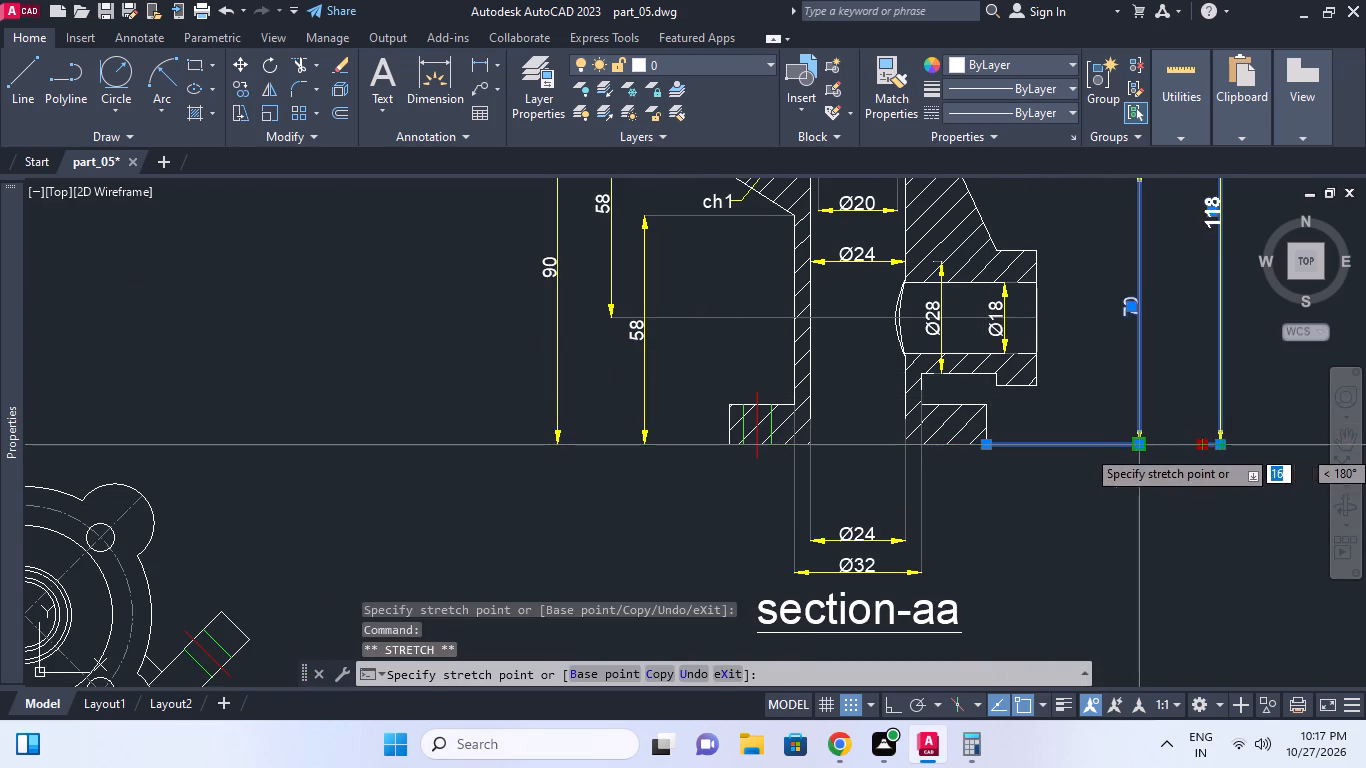
{"action": "left_click", "coordinate": [1135, 448]}
{"action": "key", "text": "Escape"}
{"action": "middle_click_drag", "start_coordinate": [1145, 436], "coordinate": [924, 435]}
{"action": "scroll", "coordinate": [1145, 436], "scroll_direction": "down", "scroll_amount": 2}
{"action": "key", "text": "Escape"}
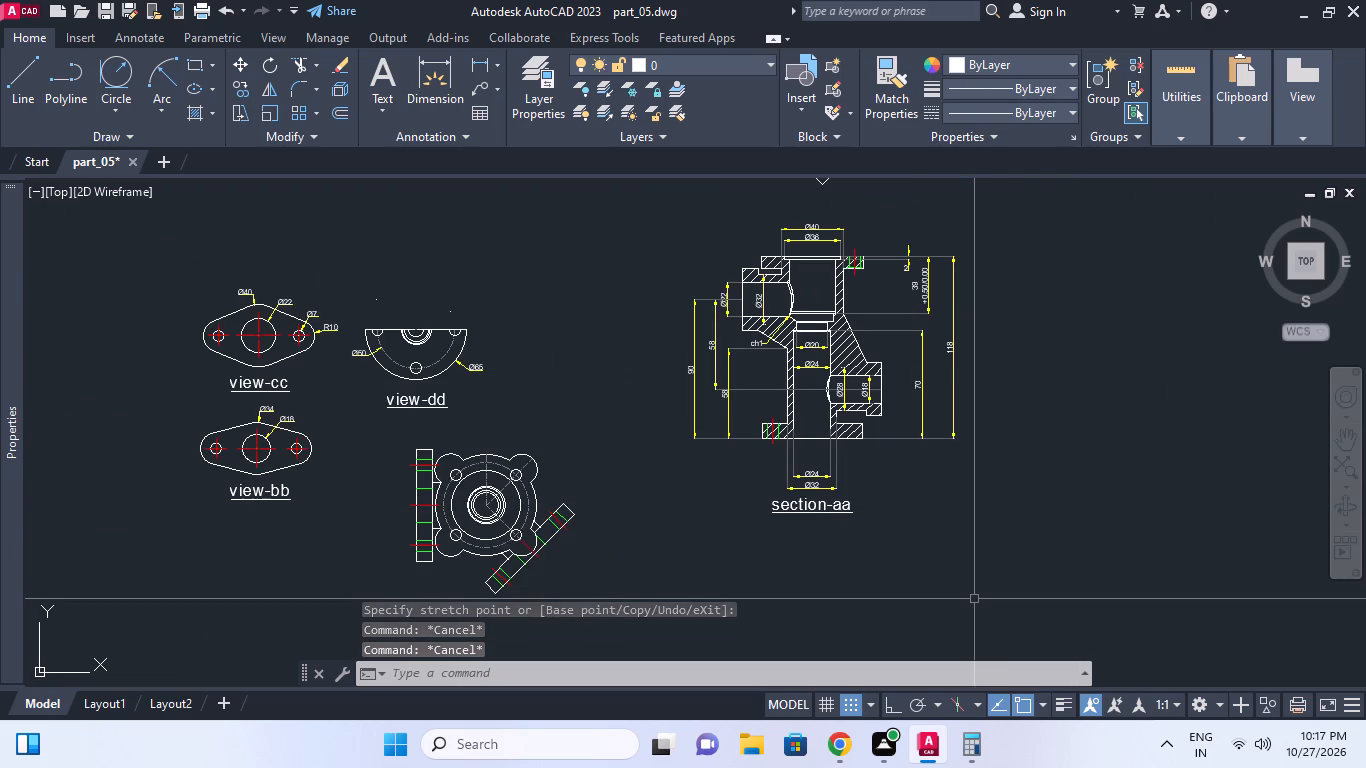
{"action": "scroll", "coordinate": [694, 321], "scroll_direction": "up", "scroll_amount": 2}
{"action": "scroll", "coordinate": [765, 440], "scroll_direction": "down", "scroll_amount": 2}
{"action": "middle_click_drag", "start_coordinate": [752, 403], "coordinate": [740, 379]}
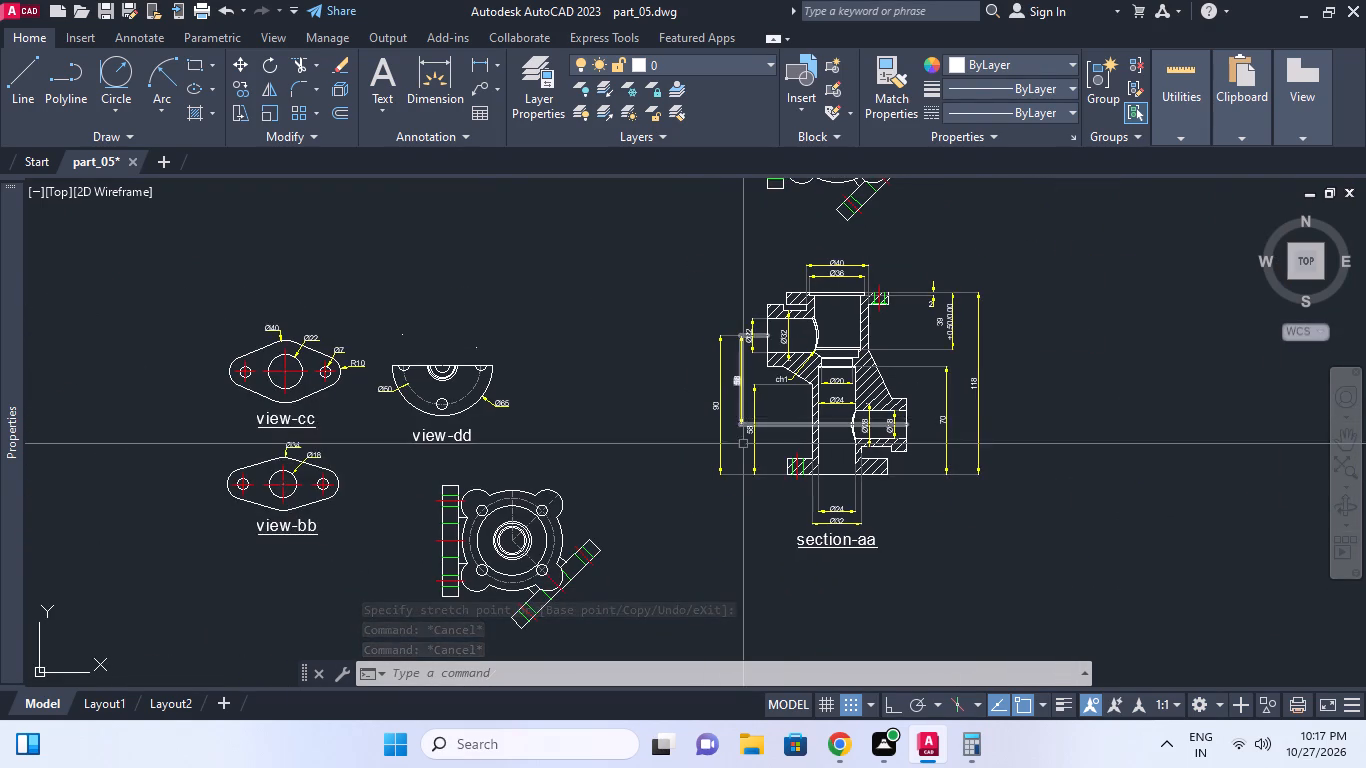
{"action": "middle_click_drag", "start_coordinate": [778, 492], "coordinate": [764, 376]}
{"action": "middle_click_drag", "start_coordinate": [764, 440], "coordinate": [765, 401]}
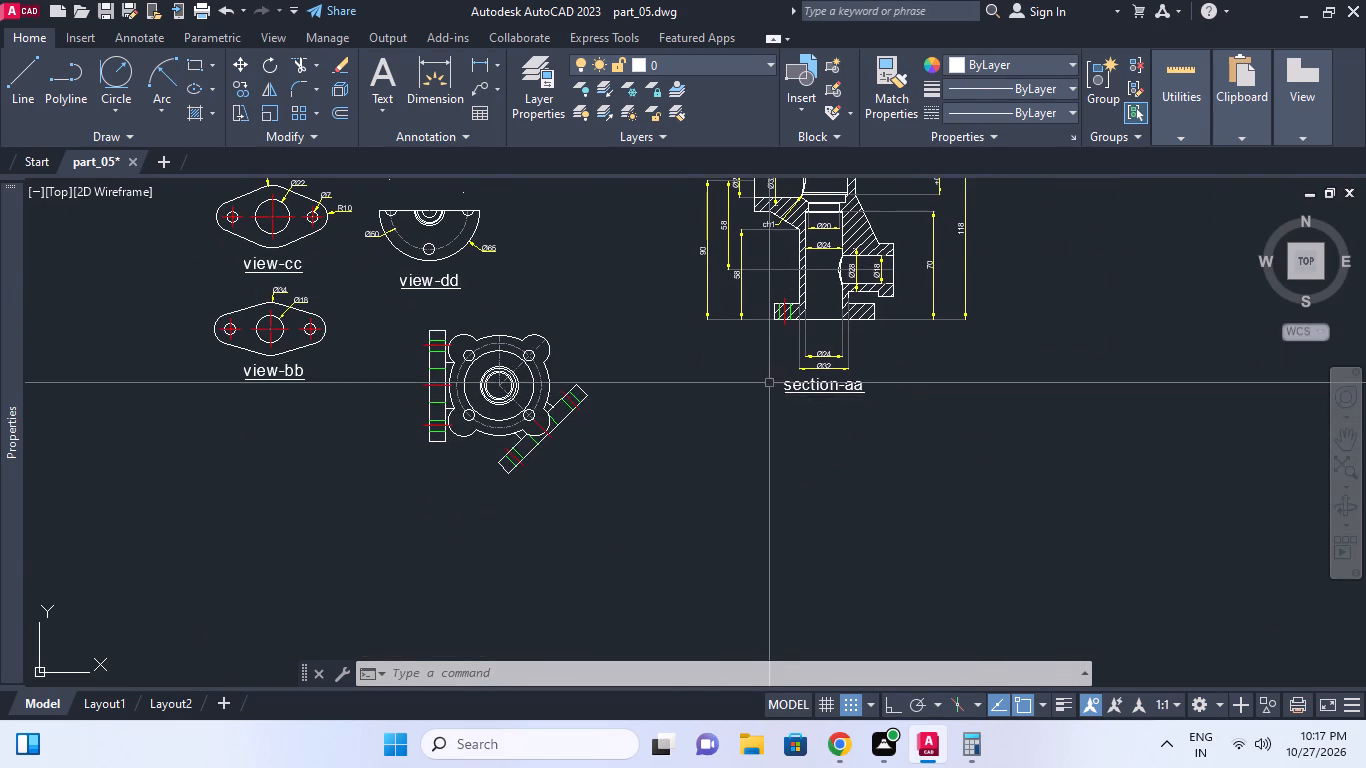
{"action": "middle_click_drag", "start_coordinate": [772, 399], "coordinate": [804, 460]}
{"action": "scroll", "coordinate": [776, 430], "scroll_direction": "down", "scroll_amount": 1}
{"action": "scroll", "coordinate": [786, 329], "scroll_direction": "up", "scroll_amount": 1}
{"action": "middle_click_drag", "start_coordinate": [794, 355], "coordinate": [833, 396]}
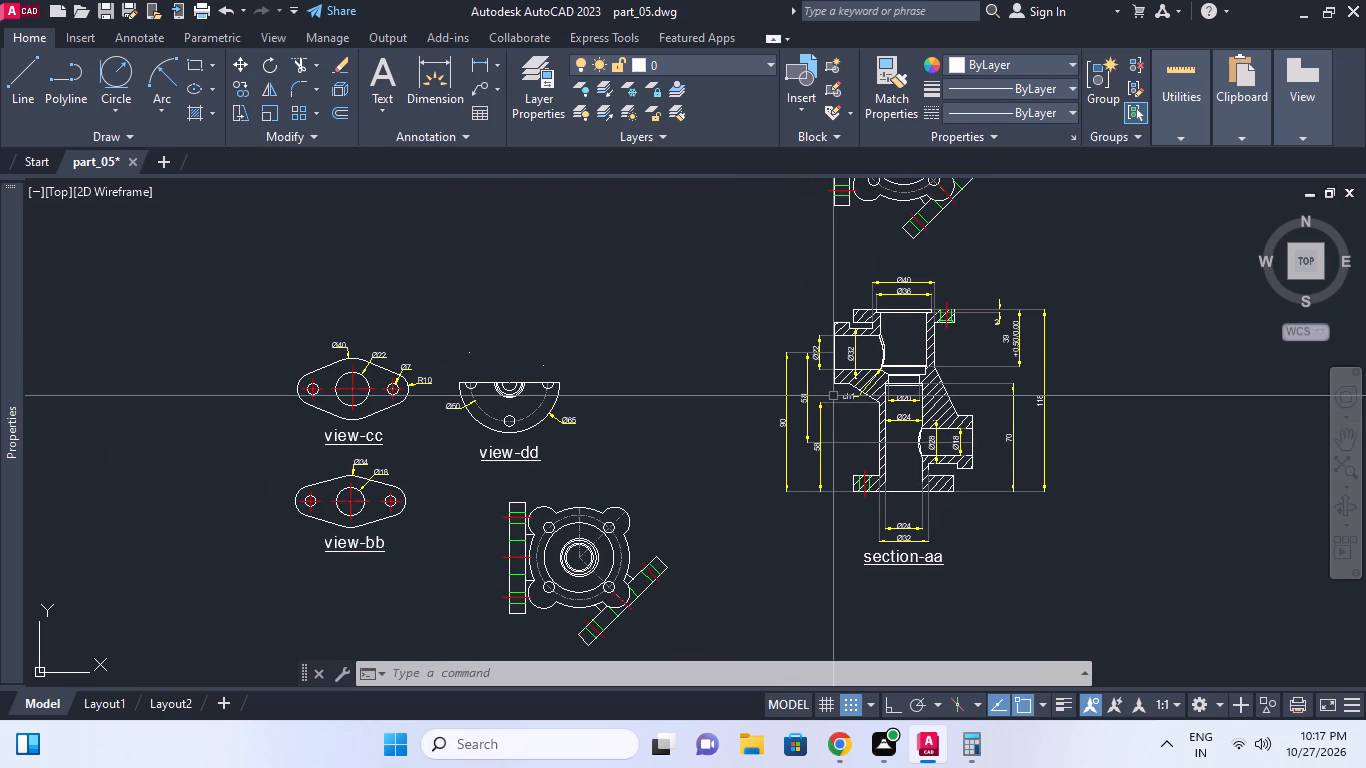
Draw a quick leader beside the section view with a horizontal arrow about 35 long pointing toward the body and a long vertical leg down.
{"action": "type", "text": "ql"}
{"action": "key", "text": "space"}
{"action": "scroll", "coordinate": [809, 326], "scroll_direction": "up", "scroll_amount": 1}
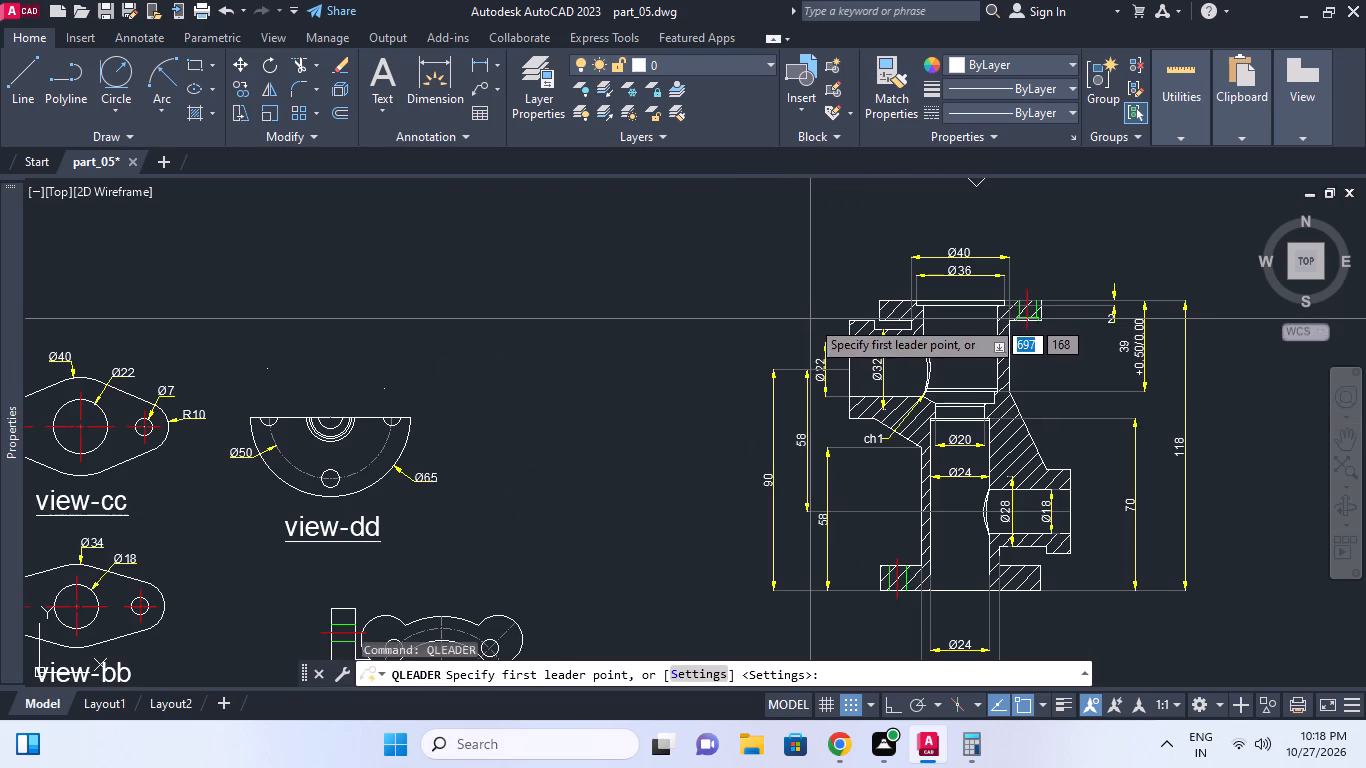
{"action": "left_click", "coordinate": [814, 279]}
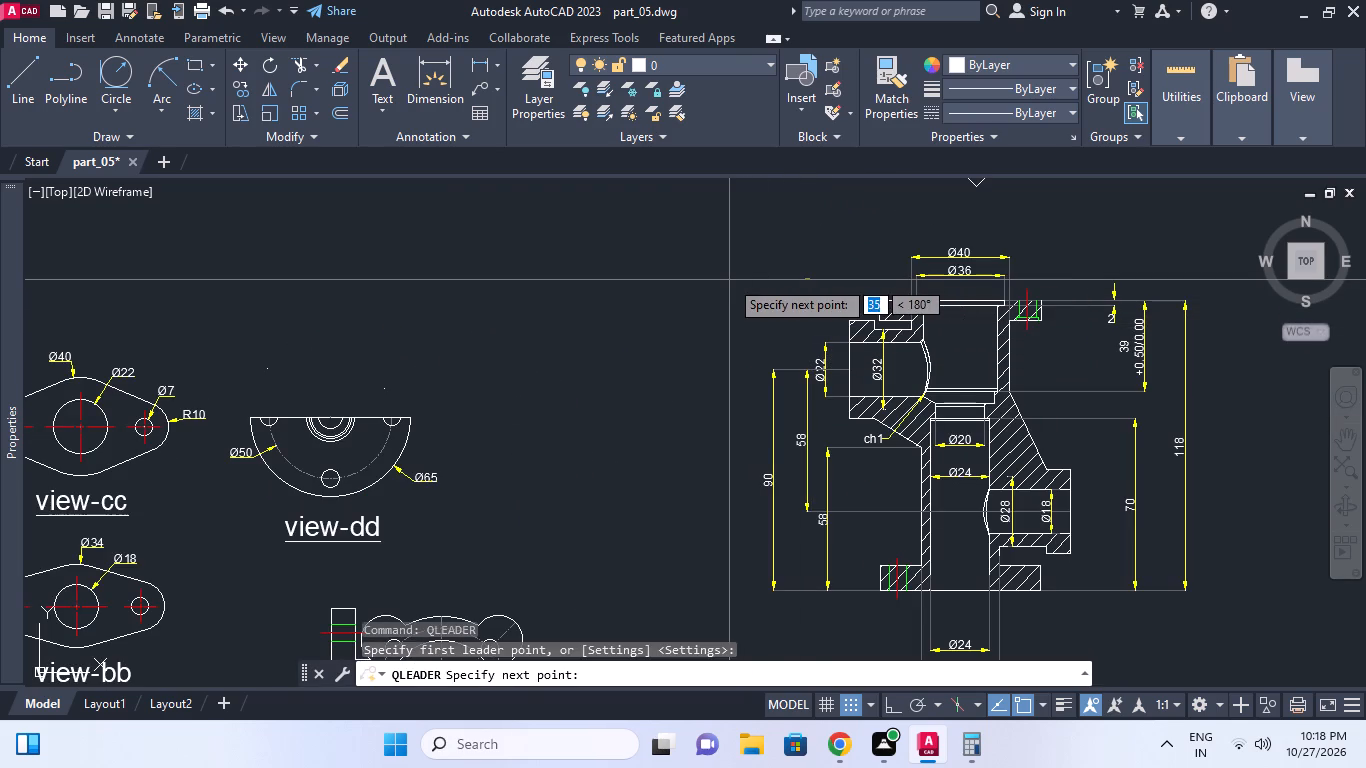
{"action": "left_click", "coordinate": [729, 279]}
{"action": "key", "text": "F8"}
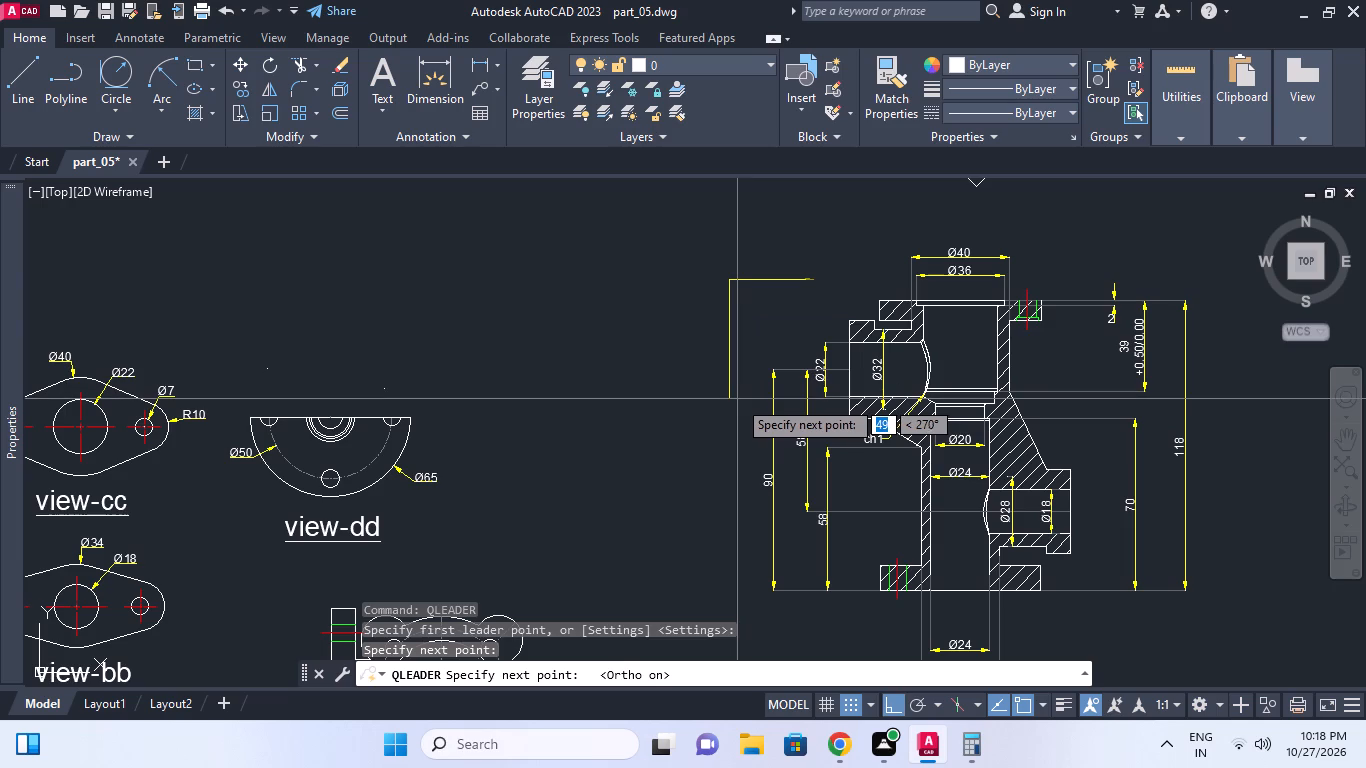
{"action": "left_click", "coordinate": [743, 477]}
{"action": "key", "text": "Escape"}
Add a quick leader at the lower end of the vertical leg, with its horizontal arrow pointing toward the valve body.
{"action": "key", "text": "space"}
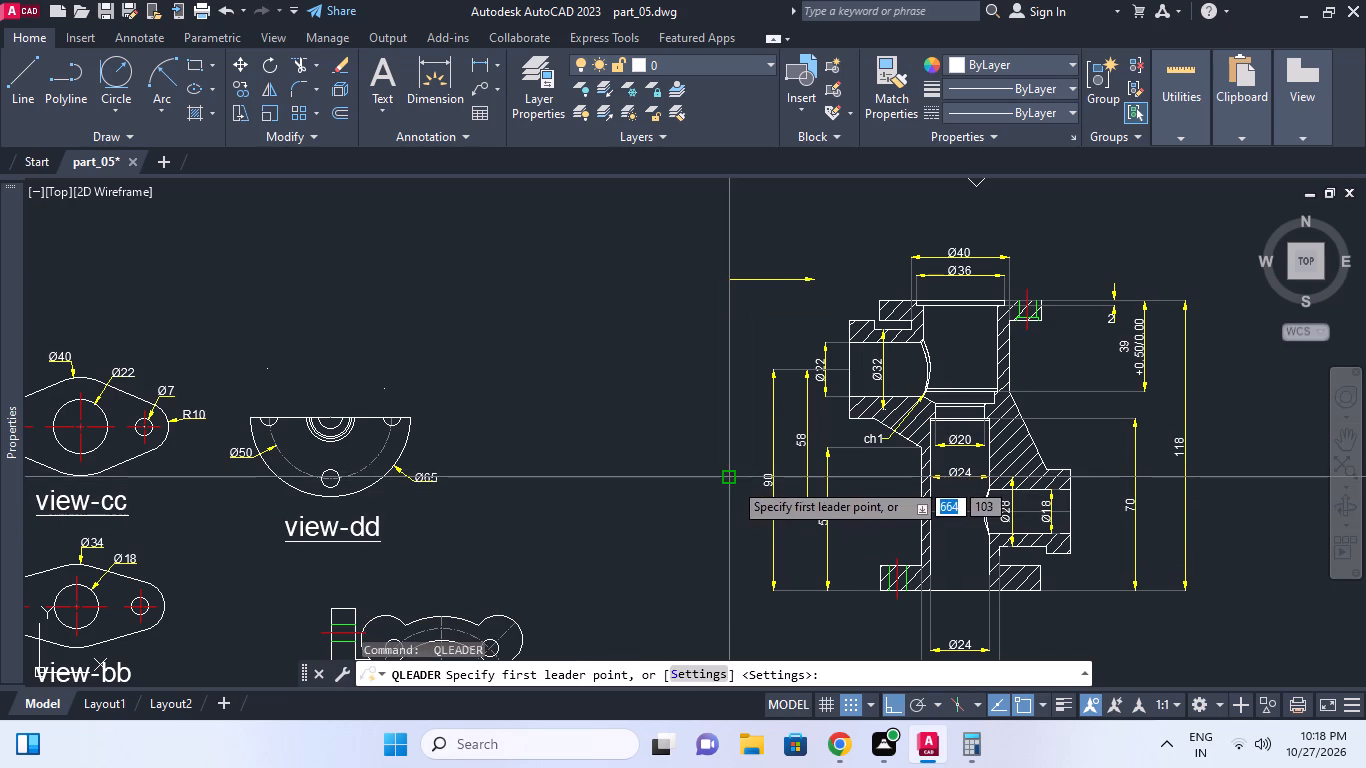
{"action": "left_click", "coordinate": [730, 481]}
{"action": "scroll", "coordinate": [751, 478], "scroll_direction": "up", "scroll_amount": 2}
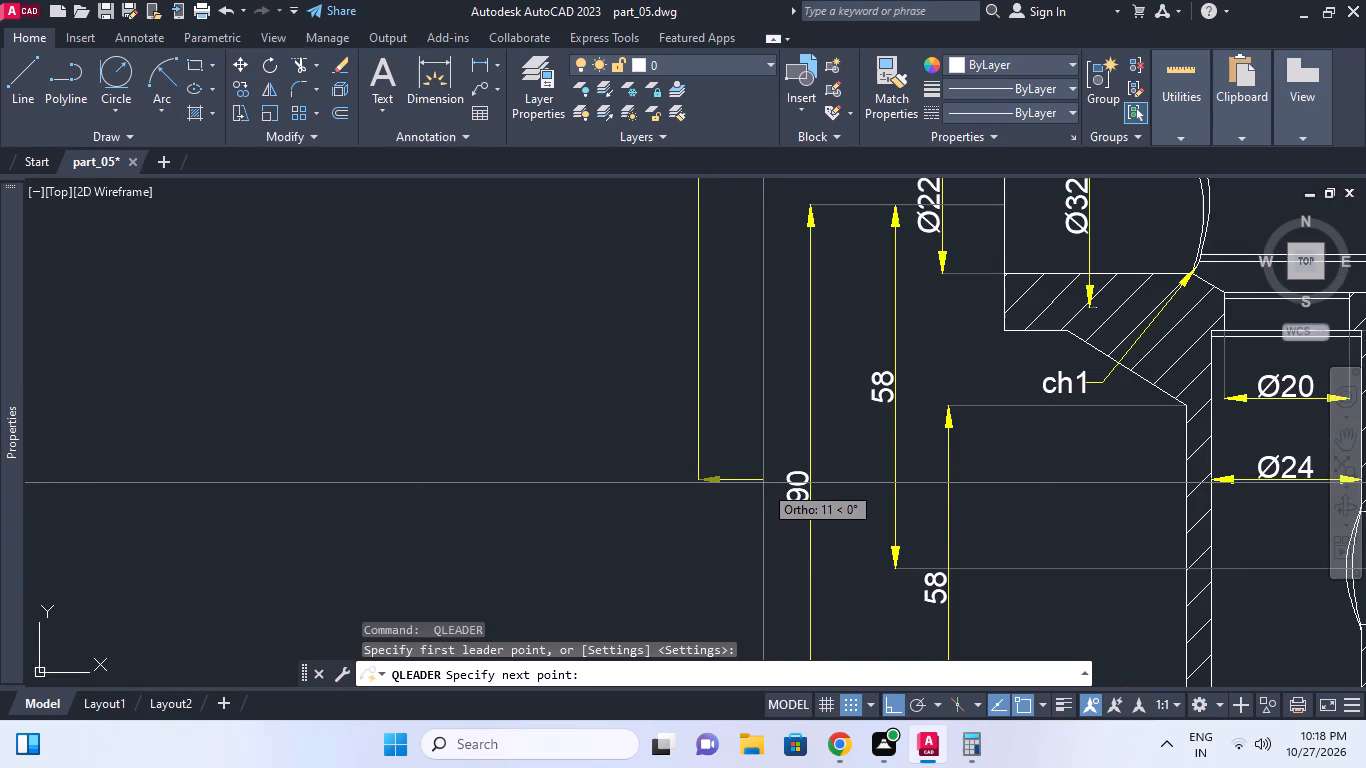
{"action": "key", "text": "Escape"}
{"action": "key", "text": "space"}
{"action": "scroll", "coordinate": [755, 481], "scroll_direction": "up", "scroll_amount": 2}
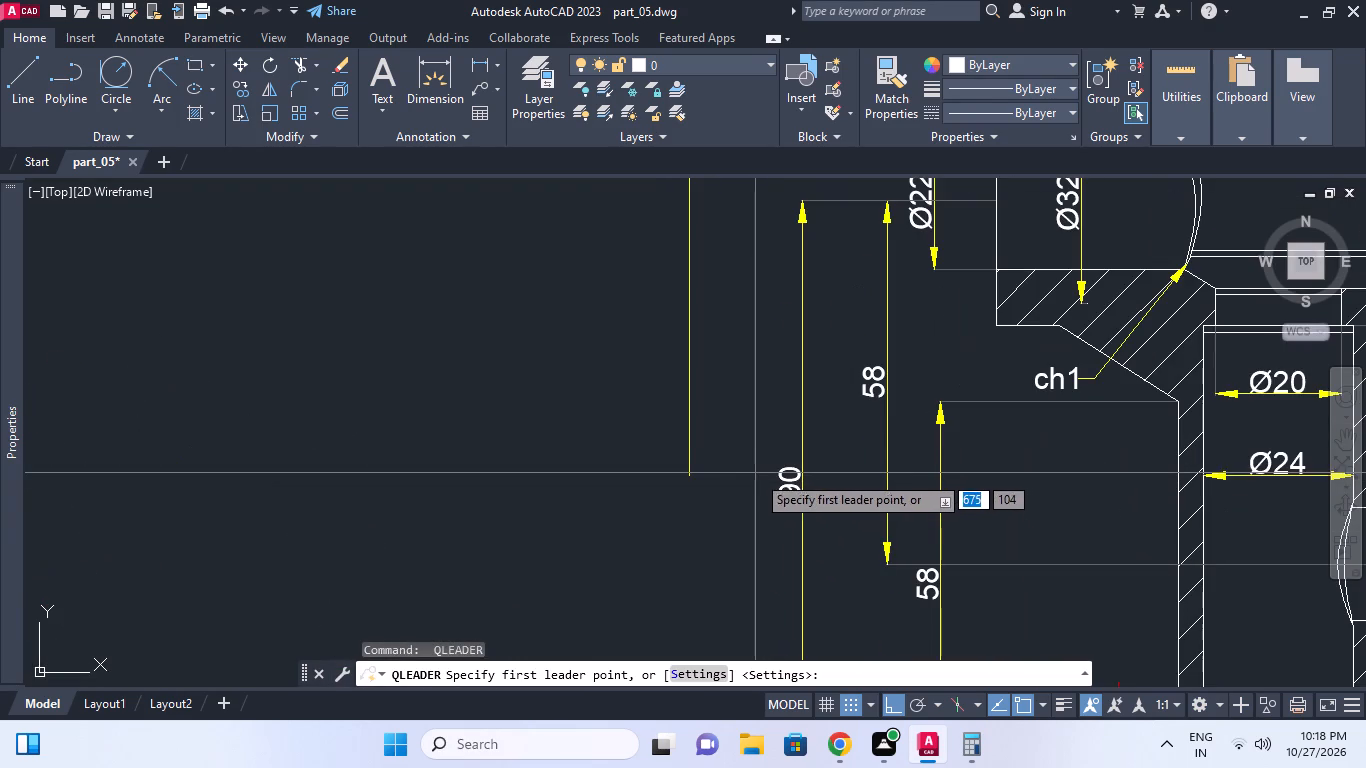
{"action": "left_click", "coordinate": [762, 477]}
{"action": "left_click", "coordinate": [691, 475]}
{"action": "key", "text": "Escape"}
{"action": "scroll", "coordinate": [733, 446], "scroll_direction": "down", "scroll_amount": 2}
{"action": "middle_click", "coordinate": [733, 446]}
{"action": "key", "text": "Escape"}
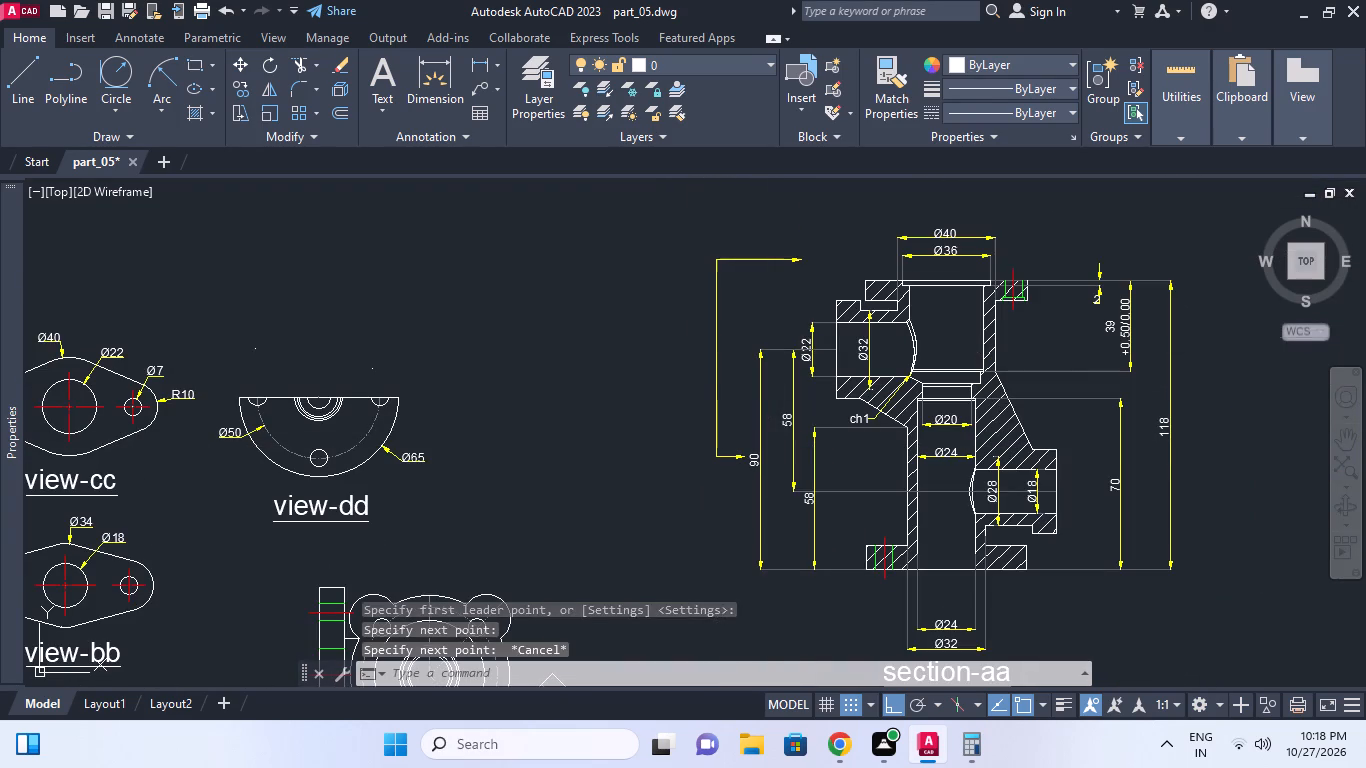
{"action": "middle_click", "coordinate": [803, 280]}
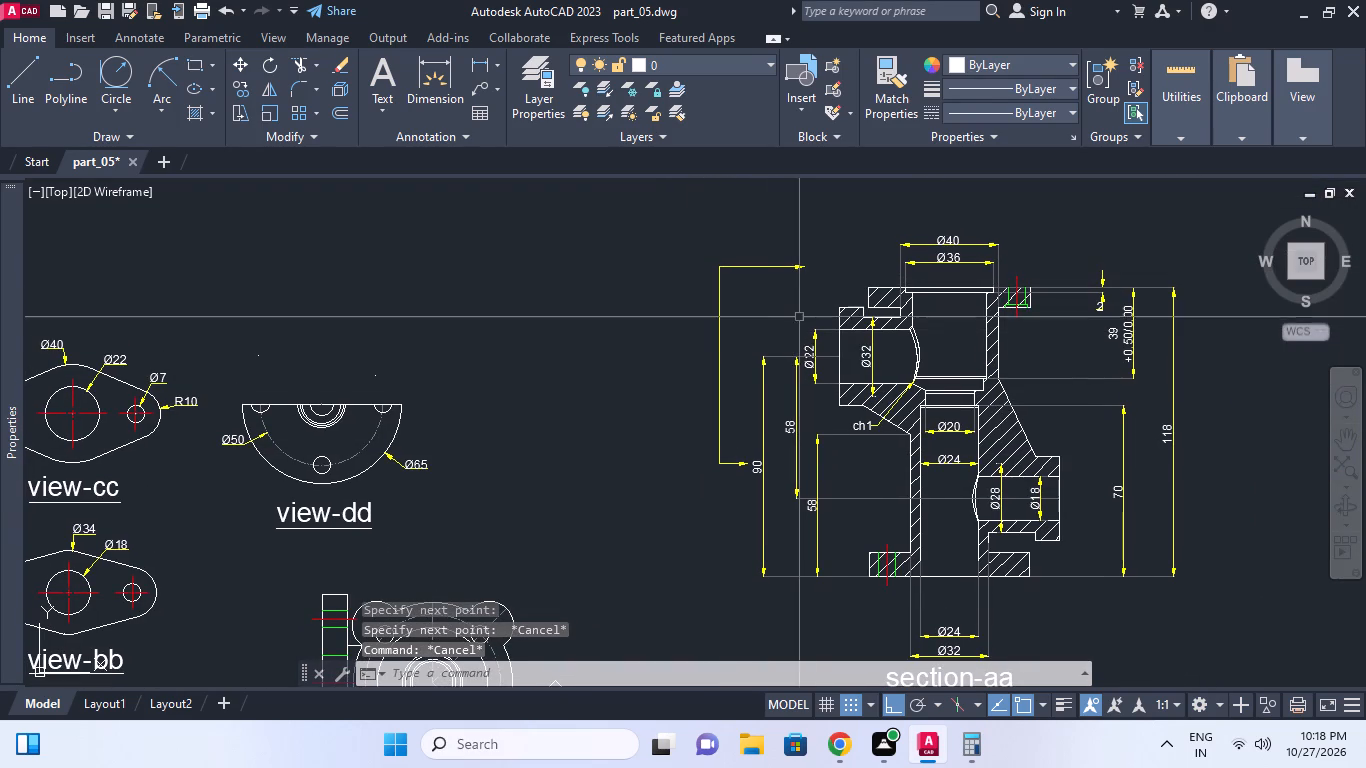
Stretch the 90 dimension's line slightly closer to the section view, away from the lower view-direction arrow.
{"action": "left_click", "coordinate": [780, 382]}
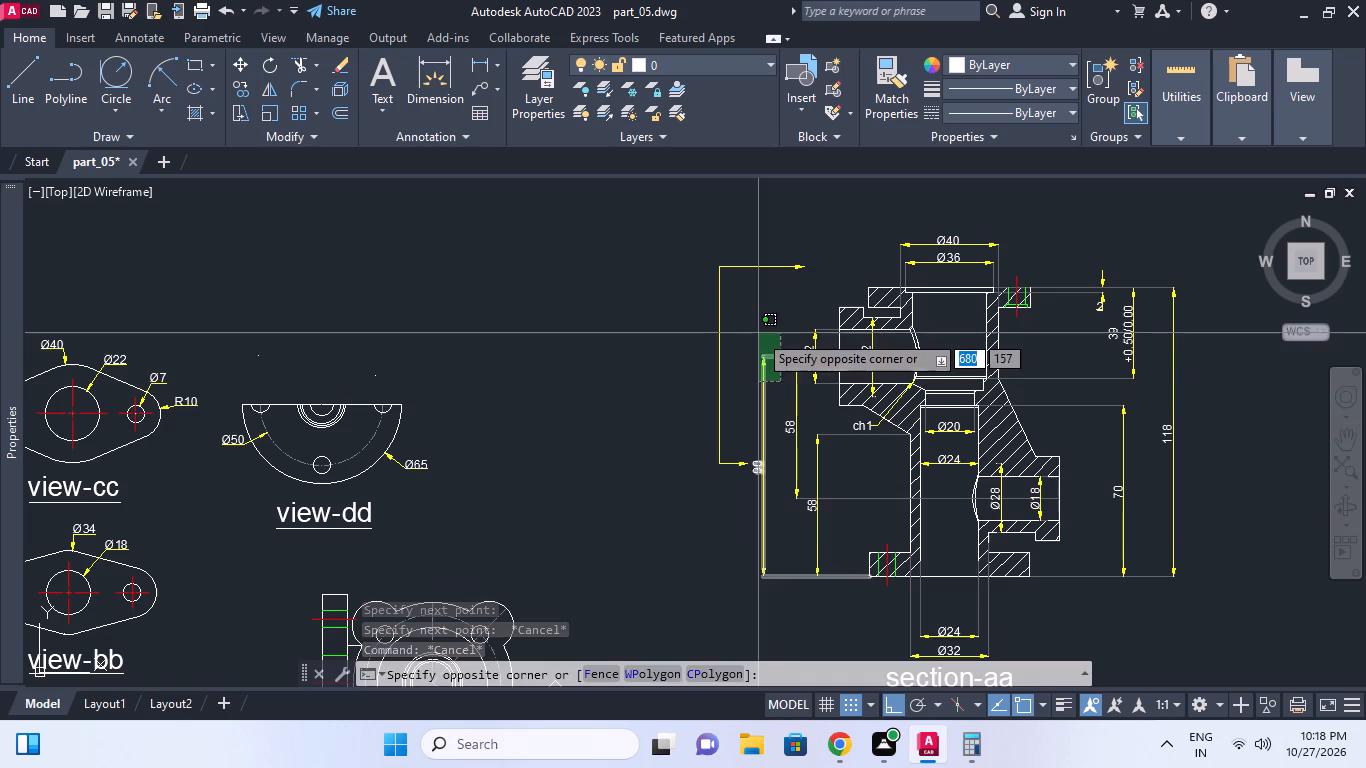
{"action": "left_click", "coordinate": [758, 333]}
{"action": "key", "text": "s"}
{"action": "key", "text": "space"}
{"action": "left_click", "coordinate": [755, 326]}
{"action": "left_click", "coordinate": [767, 326]}
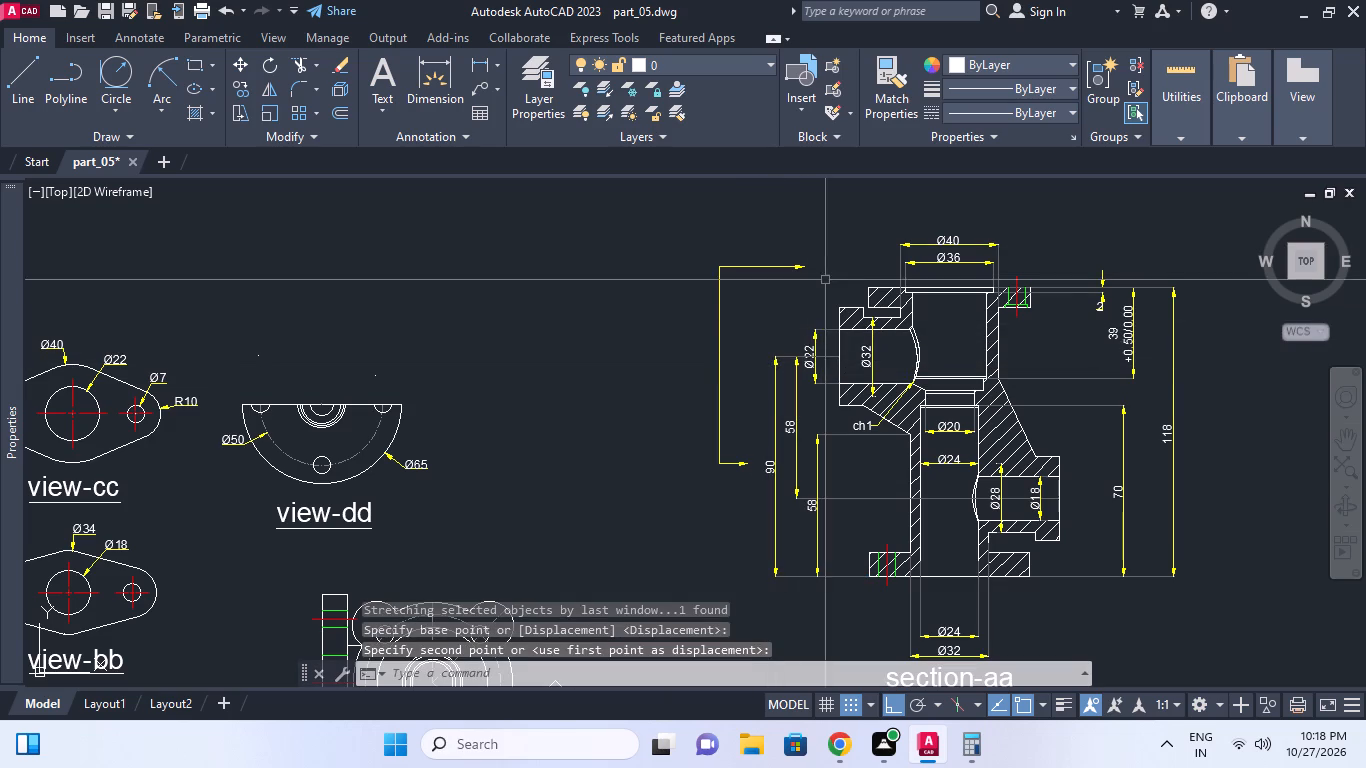
Shorten the upper view-direction arrow by stretching its tip back toward the vertical leg.
{"action": "left_click", "coordinate": [826, 281]}
{"action": "left_click", "coordinate": [774, 252]}
{"action": "key", "text": "s"}
{"action": "key", "text": "space"}
{"action": "left_click", "coordinate": [807, 248]}
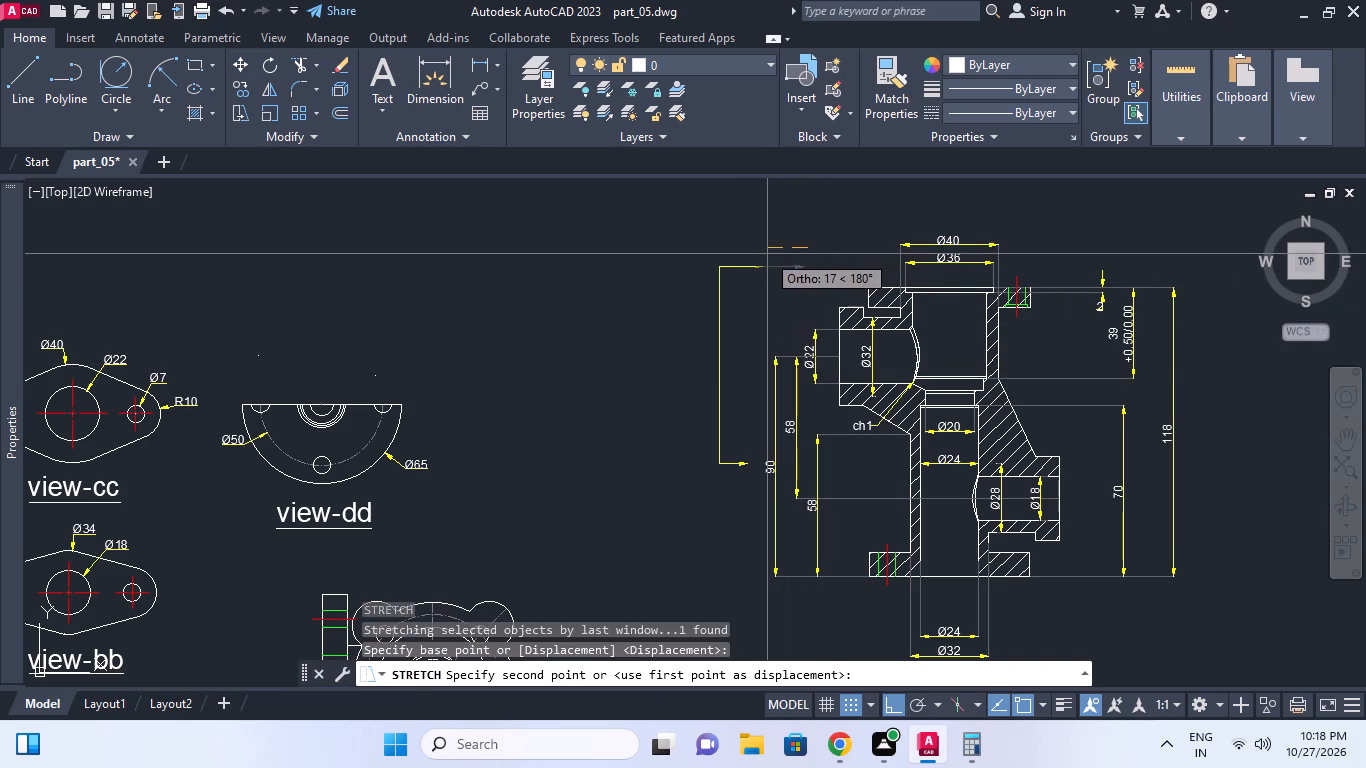
{"action": "left_click", "coordinate": [771, 255]}
Draw a vertical construction line through the upper arrow's tip as an alignment guide.
{"action": "type", "text": "xl"}
{"action": "key", "text": "space"}
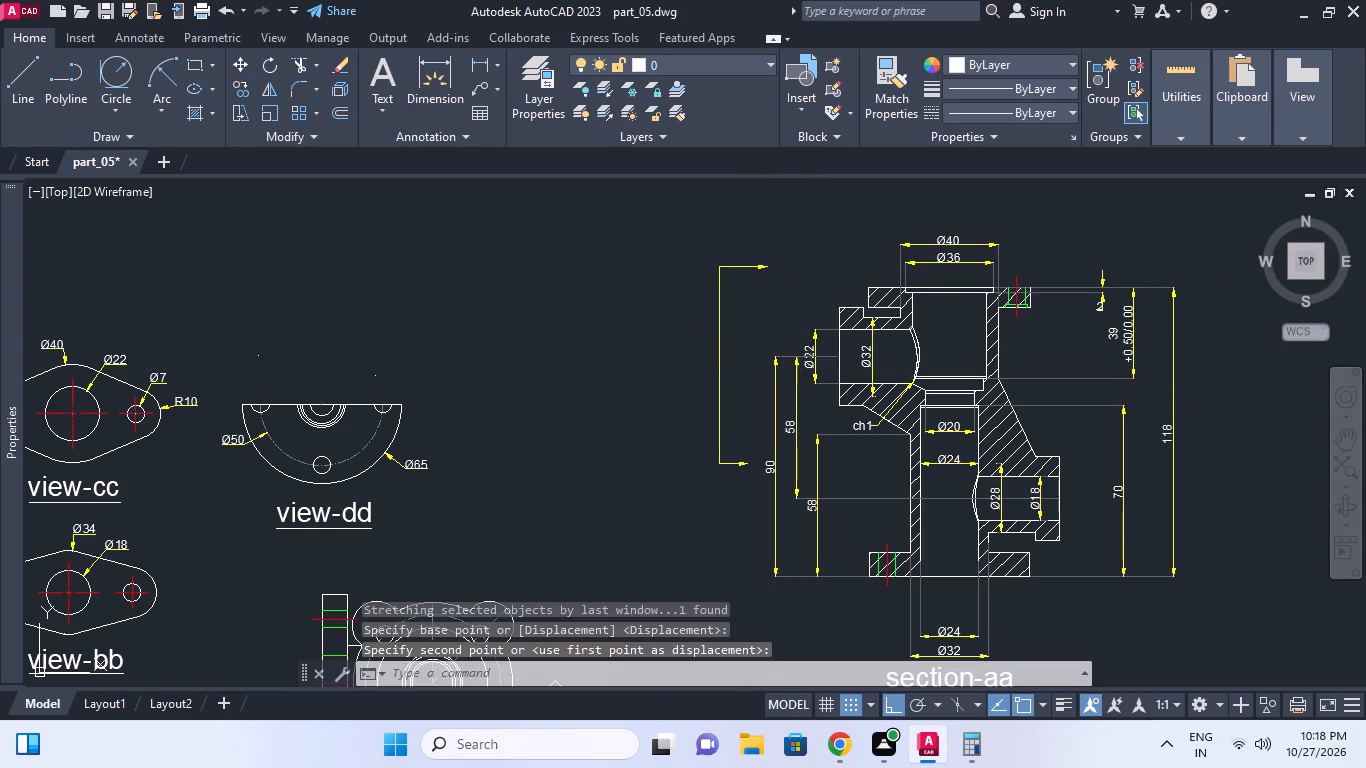
{"action": "type", "text": "v"}
{"action": "key", "text": "space"}
{"action": "left_click", "coordinate": [765, 270]}
{"action": "key", "text": "Escape"}
Lengthen the lower view-direction arrow by stretching its tip toward the vertical construction line.
{"action": "scroll", "coordinate": [731, 467], "scroll_direction": "up", "scroll_amount": 1}
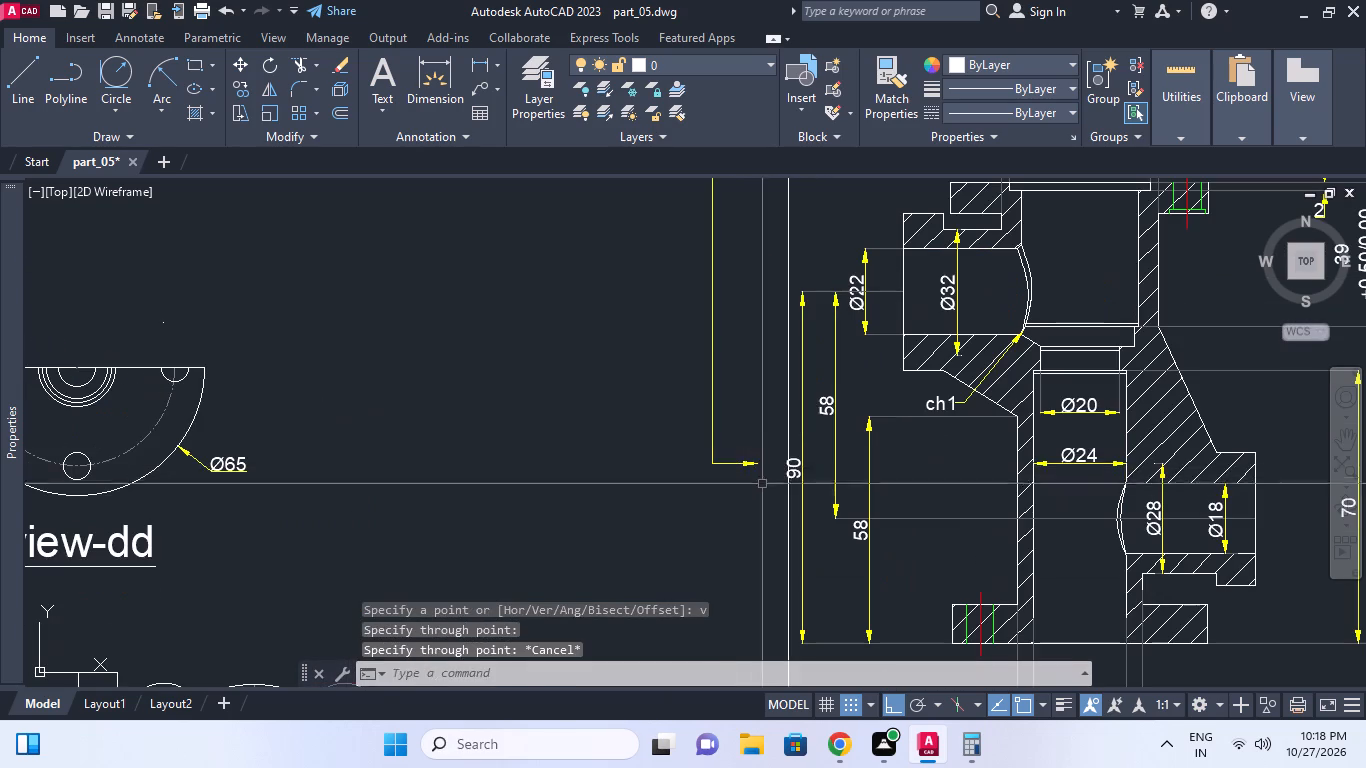
{"action": "left_click", "coordinate": [767, 490]}
{"action": "left_click", "coordinate": [723, 393]}
{"action": "key", "text": "s"}
{"action": "key", "text": "space"}
{"action": "left_click", "coordinate": [747, 499]}
{"action": "left_click", "coordinate": [770, 504]}
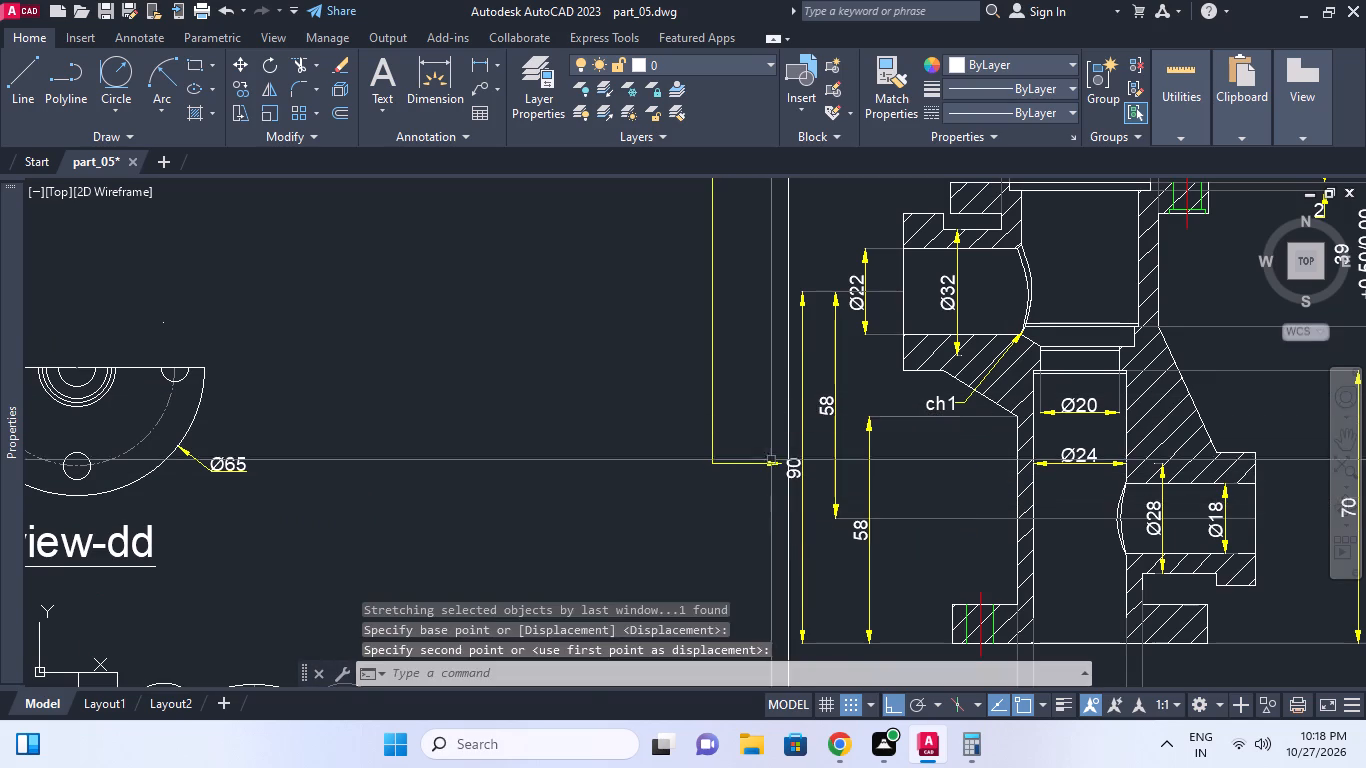
Erase the vertical construction line at the arrow tips.
{"action": "middle_click_drag", "start_coordinate": [776, 391], "coordinate": [772, 463]}
{"action": "key", "text": "Escape"}
{"action": "left_click", "coordinate": [830, 313]}
{"action": "left_click", "coordinate": [775, 298]}
{"action": "key", "text": "e"}
{"action": "key", "text": "space"}
{"action": "key", "text": "Escape"}
{"action": "middle_click_drag", "start_coordinate": [781, 293], "coordinate": [793, 311]}
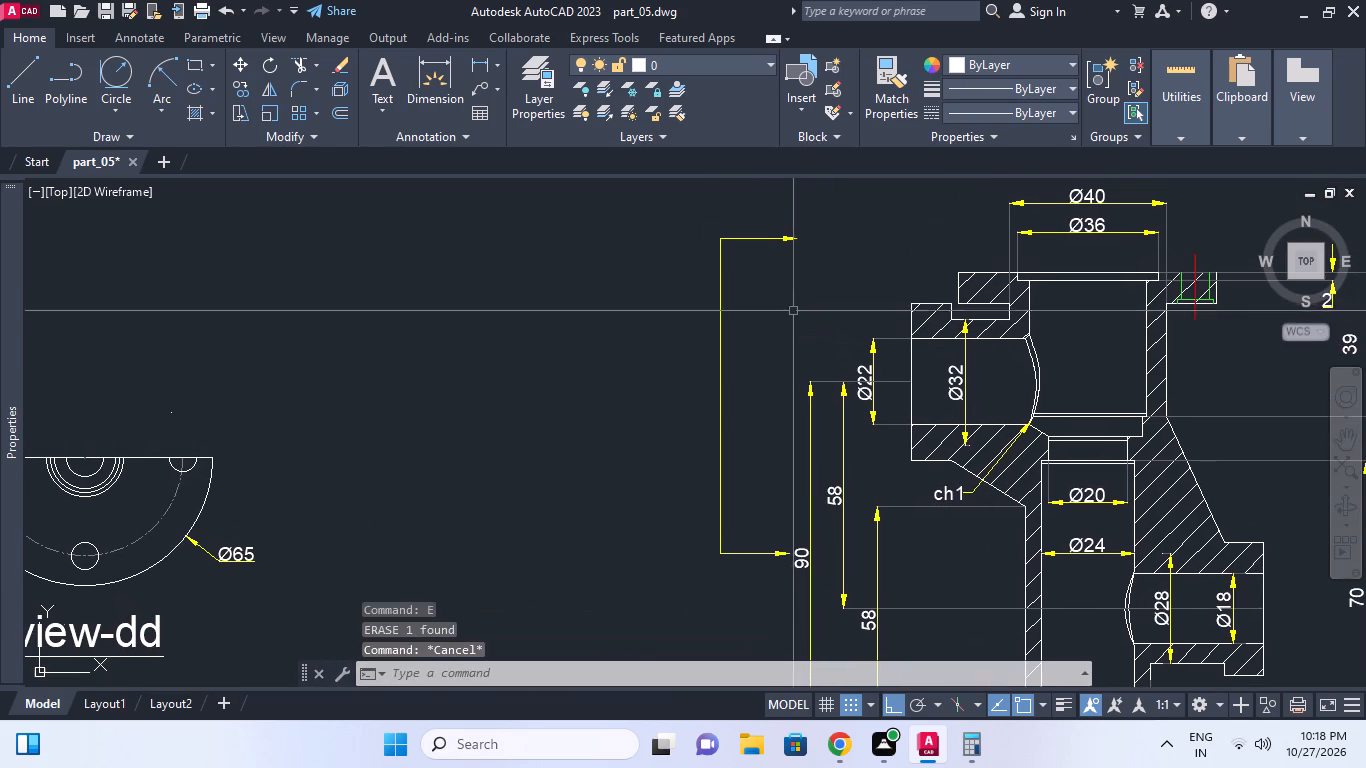
{"action": "key", "text": "Escape"}
Change the colour of both view-direction leaders to Green.
{"action": "scroll", "coordinate": [874, 340], "scroll_direction": "down", "scroll_amount": 1}
{"action": "left_click", "coordinate": [825, 278]}
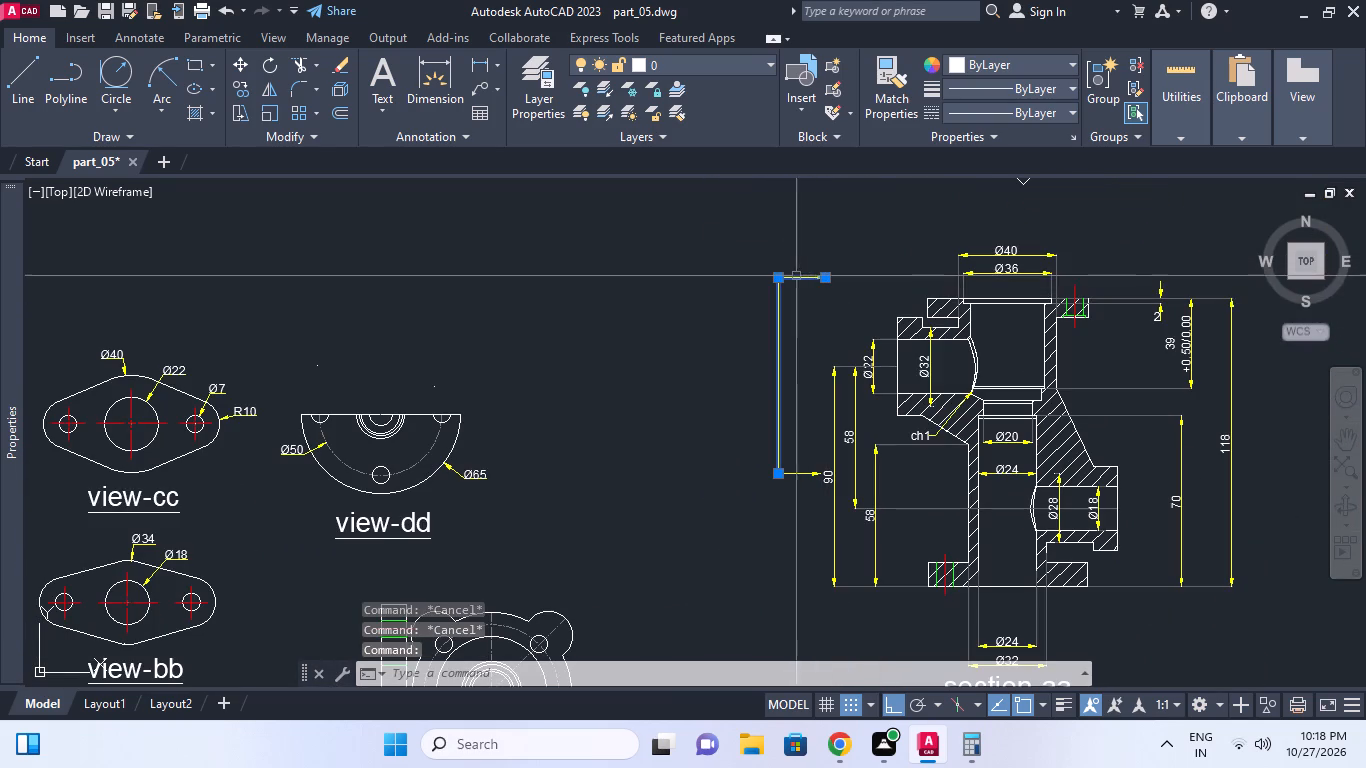
{"action": "left_click", "coordinate": [803, 475]}
{"action": "left_click", "coordinate": [1009, 67]}
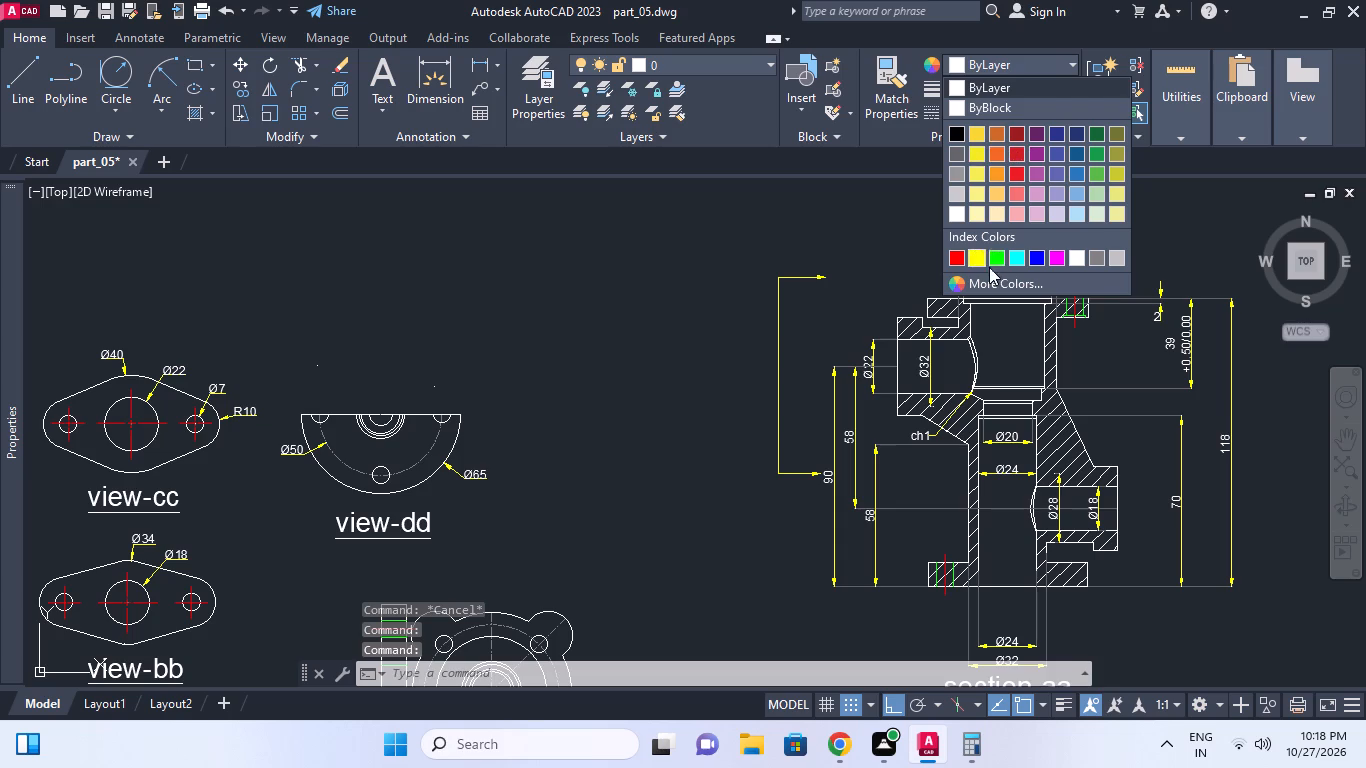
{"action": "left_click", "coordinate": [990, 267]}
{"action": "key", "text": "Escape"}
Explode both green view-direction leaders into separate lines and arrowheads.
{"action": "left_click", "coordinate": [803, 331]}
{"action": "left_click", "coordinate": [757, 256]}
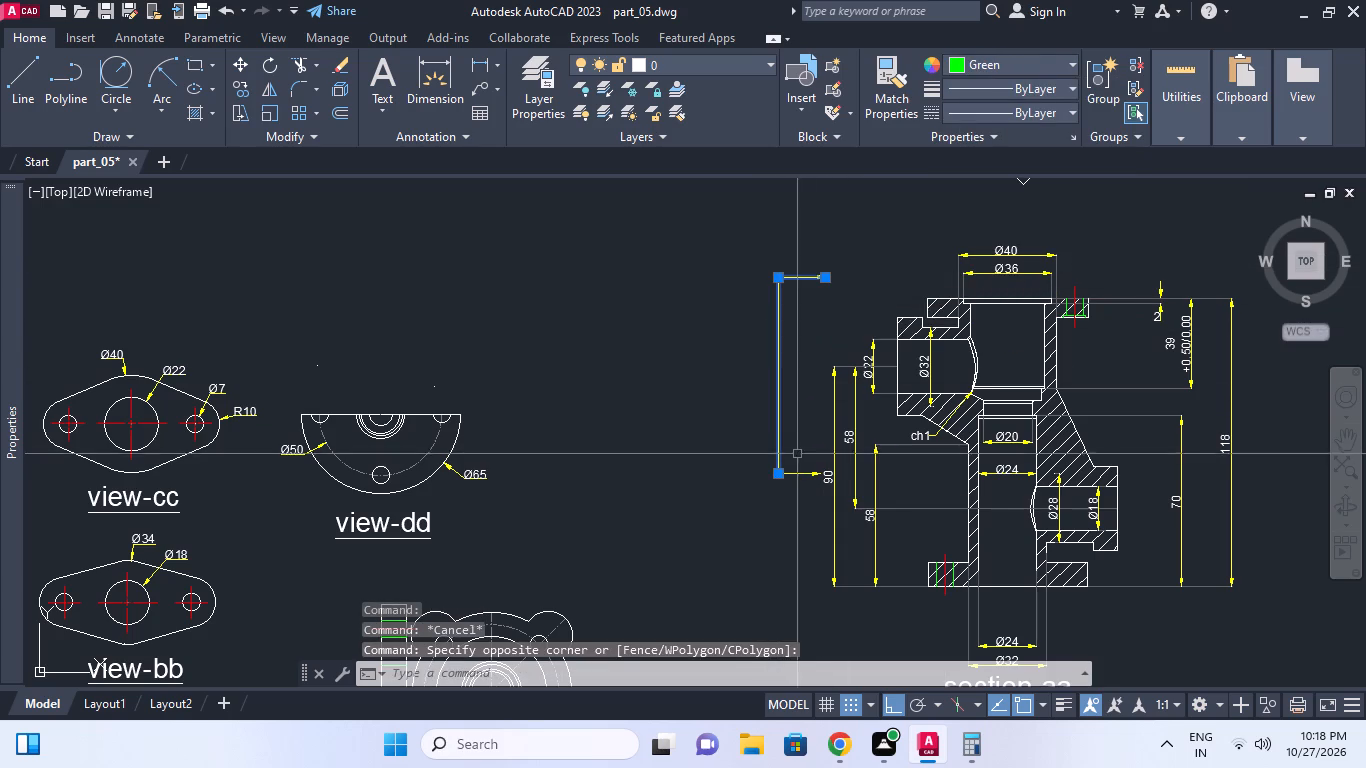
{"action": "left_click_drag", "start_coordinate": [800, 458], "coordinate": [799, 471]}
{"action": "left_click", "coordinate": [786, 502]}
{"action": "scroll", "coordinate": [812, 496], "scroll_direction": "up", "scroll_amount": 2}
{"action": "key", "text": "x"}
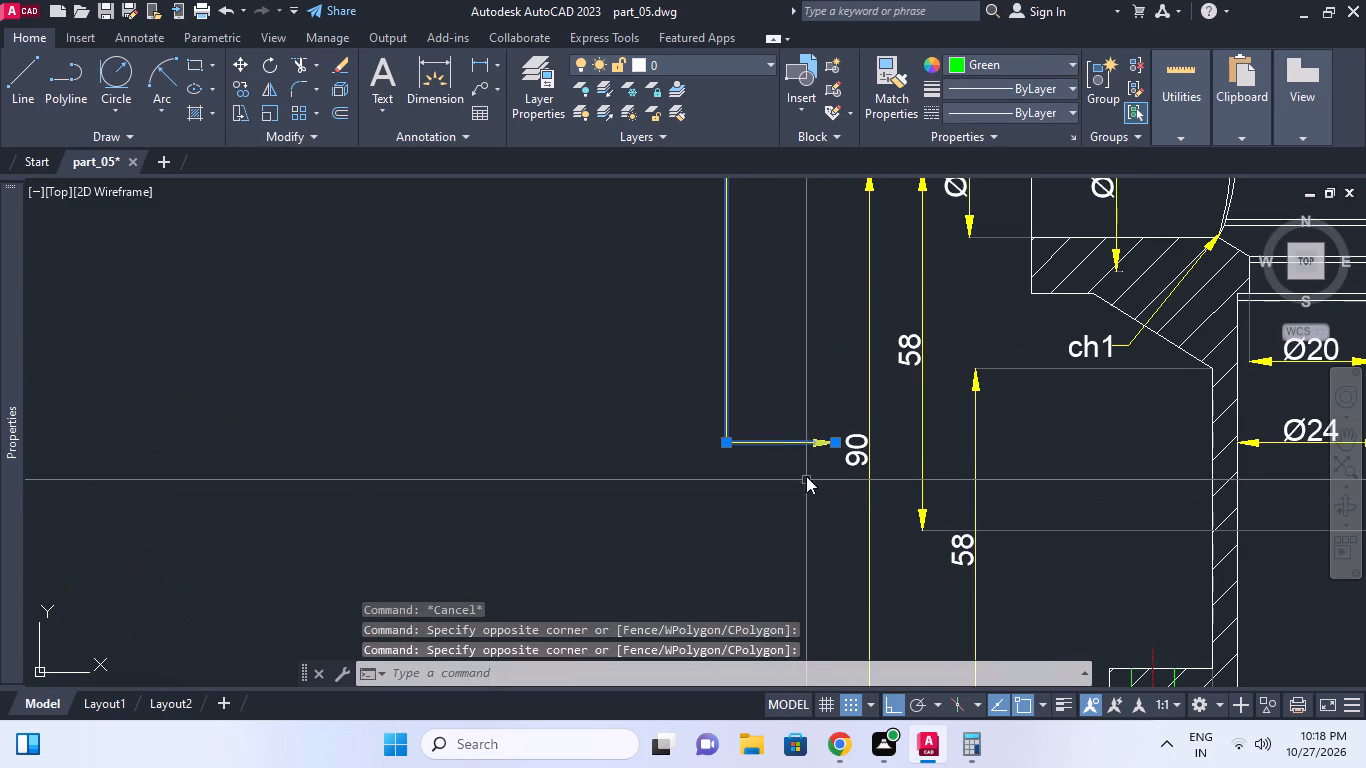
{"action": "key", "text": "space"}
{"action": "left_click", "coordinate": [814, 476]}
{"action": "scroll", "coordinate": [749, 348], "scroll_direction": "down", "scroll_amount": 2}
{"action": "key", "text": "Escape"}
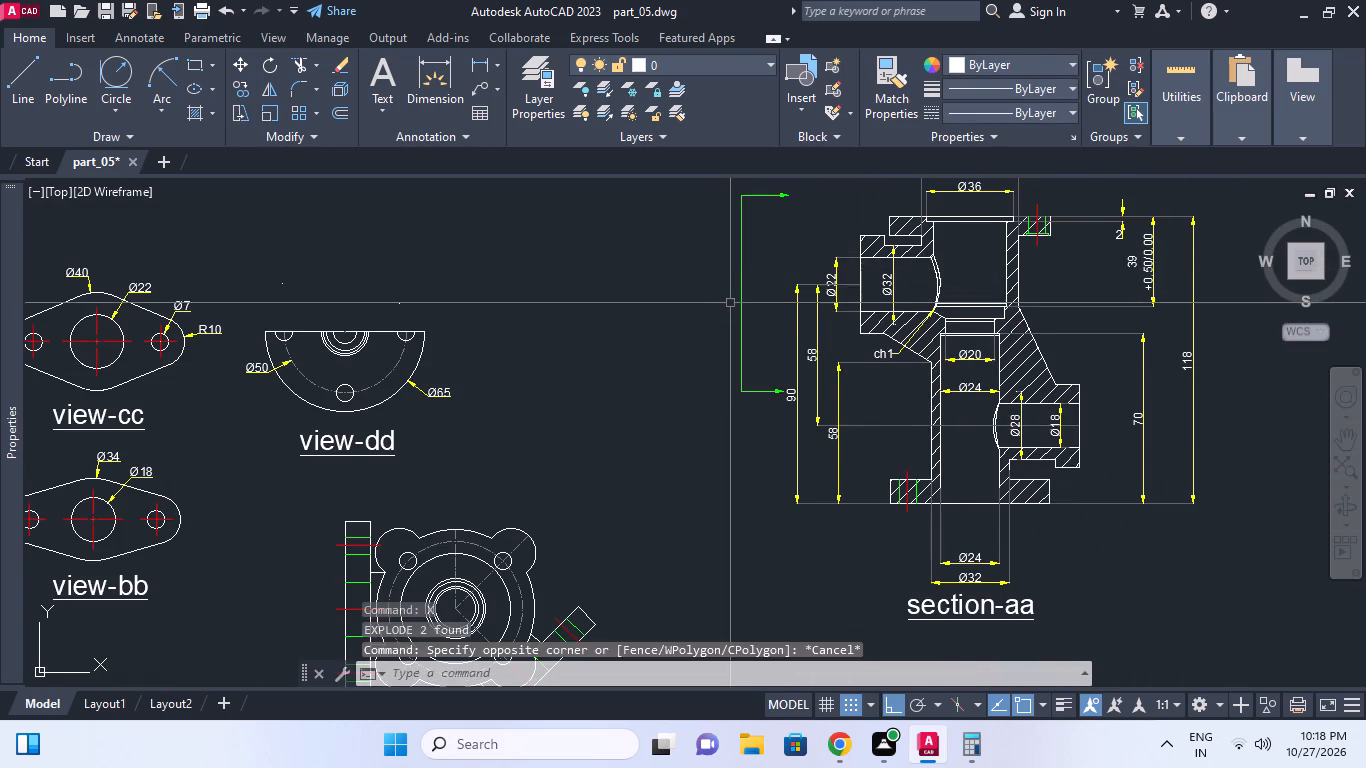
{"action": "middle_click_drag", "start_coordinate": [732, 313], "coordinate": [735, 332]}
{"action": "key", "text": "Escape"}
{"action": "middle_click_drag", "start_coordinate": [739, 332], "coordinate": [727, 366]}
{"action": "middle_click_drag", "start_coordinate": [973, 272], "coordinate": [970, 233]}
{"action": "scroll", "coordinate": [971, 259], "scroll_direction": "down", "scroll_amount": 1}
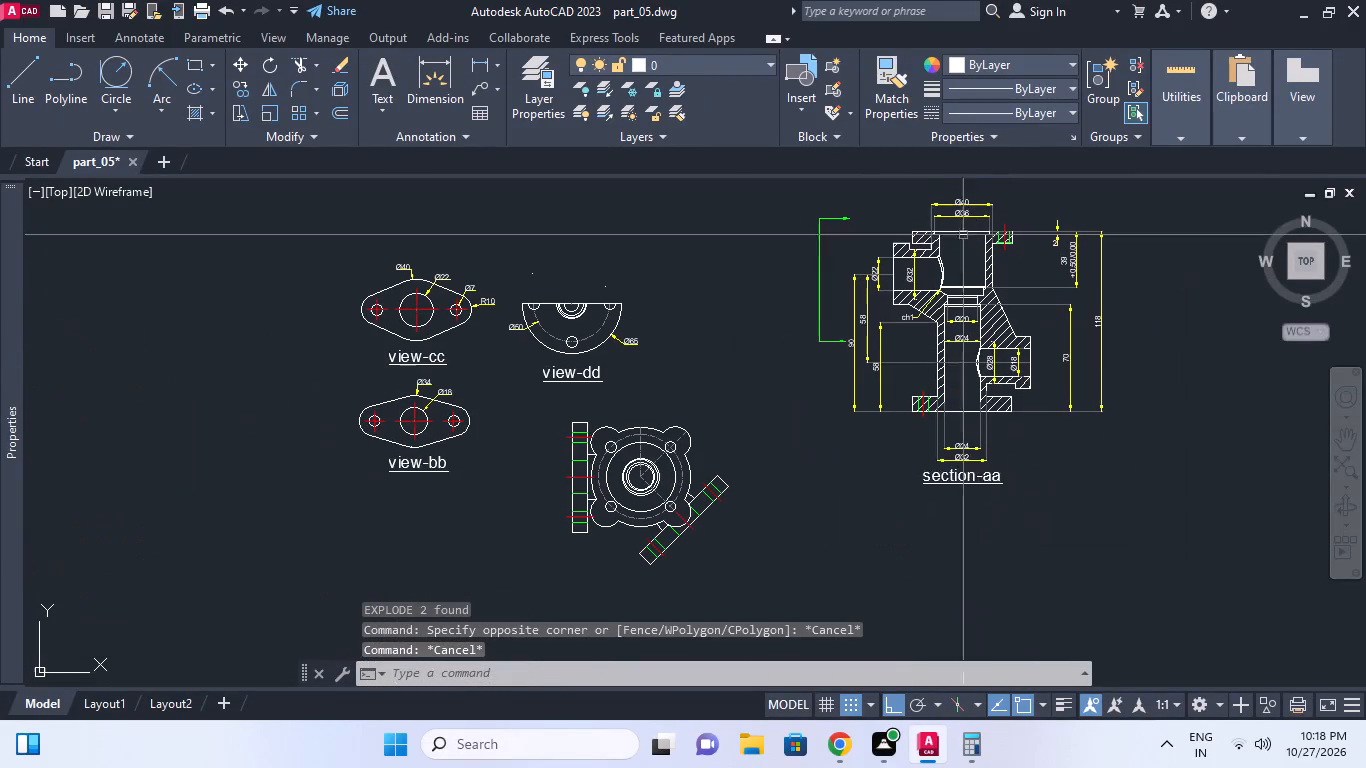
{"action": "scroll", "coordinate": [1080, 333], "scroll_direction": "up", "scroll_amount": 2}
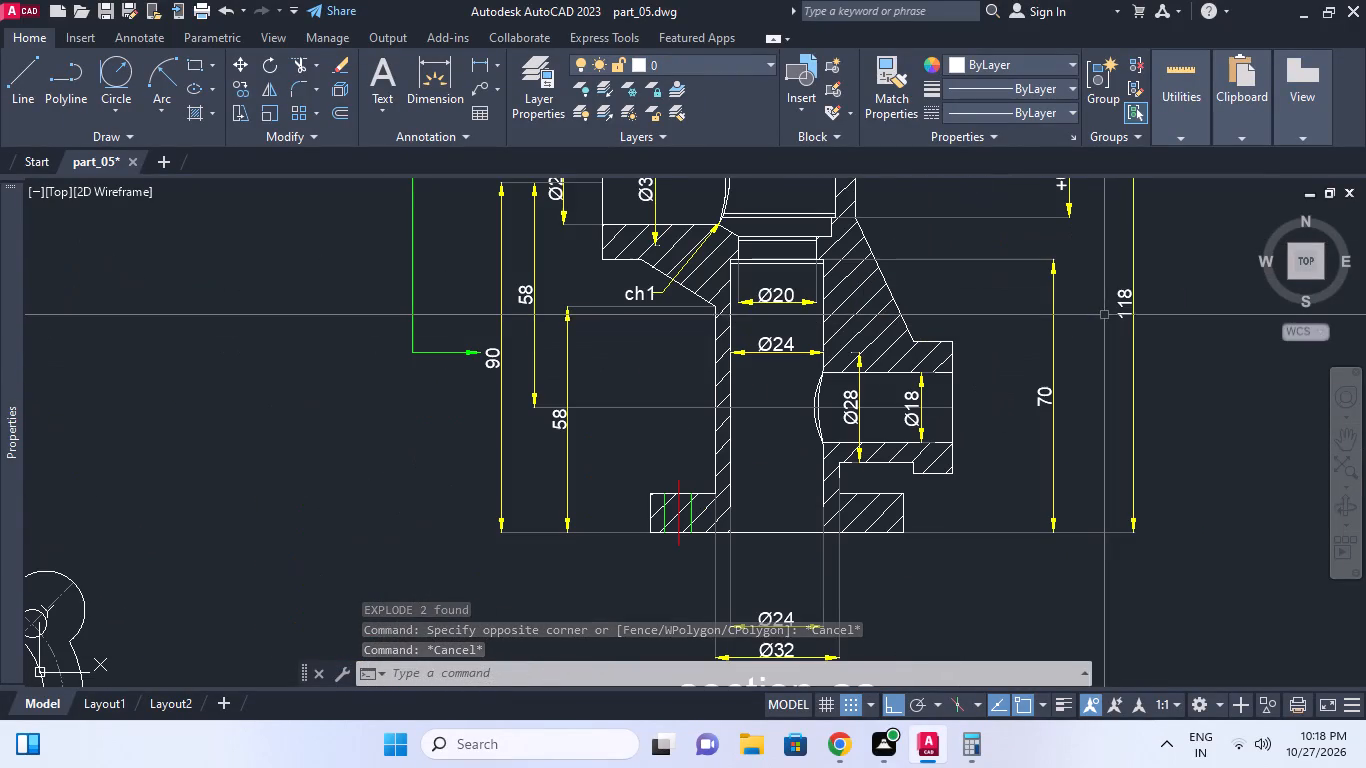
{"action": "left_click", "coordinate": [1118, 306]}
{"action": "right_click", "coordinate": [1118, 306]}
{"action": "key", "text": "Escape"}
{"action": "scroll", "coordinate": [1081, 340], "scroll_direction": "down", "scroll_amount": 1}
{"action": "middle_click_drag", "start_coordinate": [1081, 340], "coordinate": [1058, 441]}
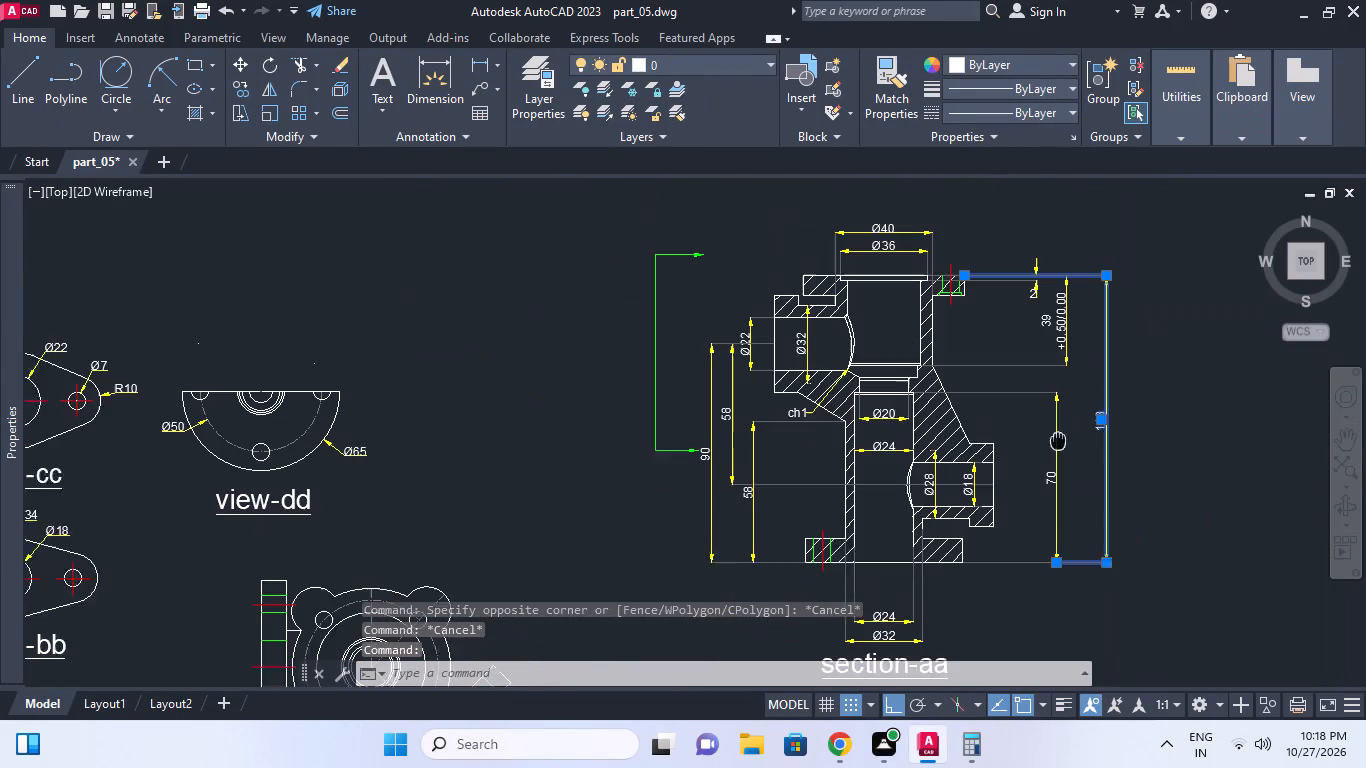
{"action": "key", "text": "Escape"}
Copy the Ø40 dimension above the section view to the empty area beyond the vertical green leg.
{"action": "scroll", "coordinate": [870, 250], "scroll_direction": "up", "scroll_amount": 1}
{"action": "left_click", "coordinate": [871, 228]}
{"action": "left_click", "coordinate": [864, 211]}
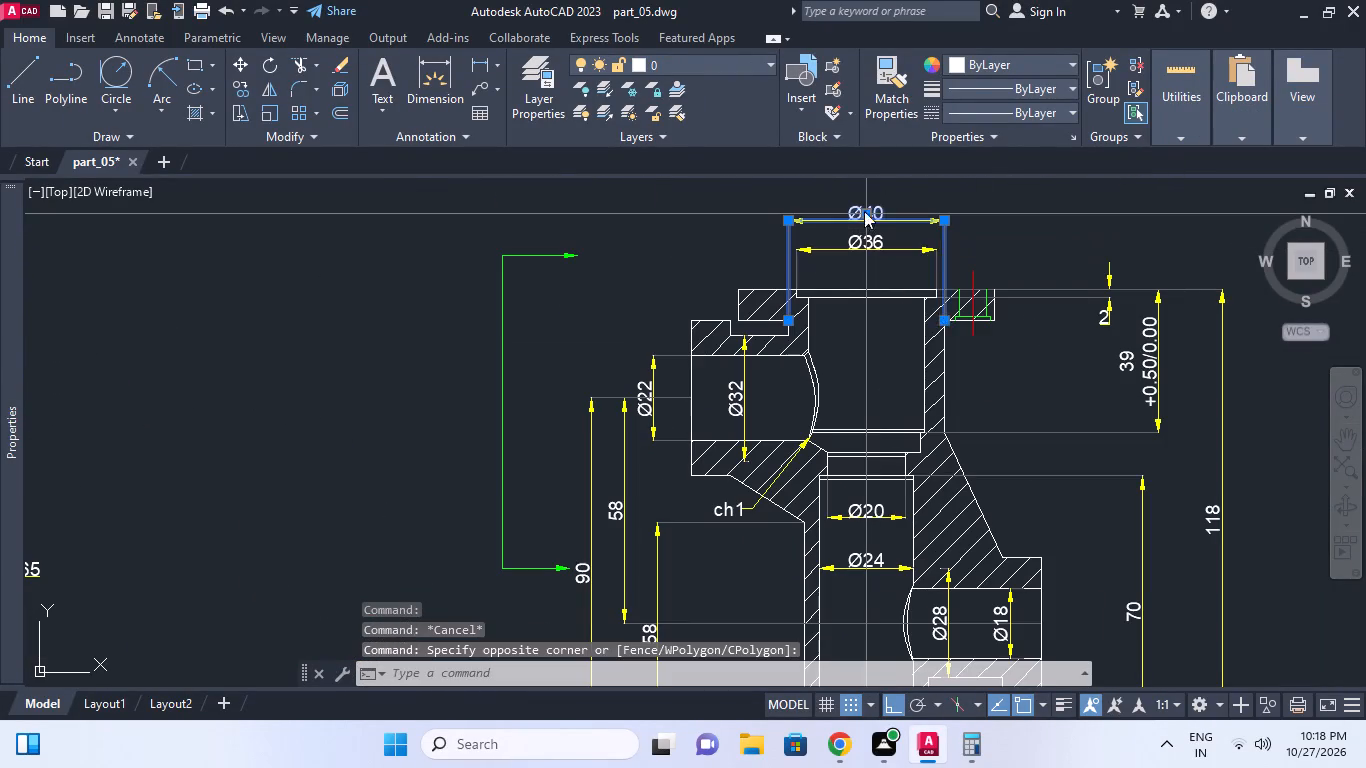
{"action": "right_click", "coordinate": [1019, 204]}
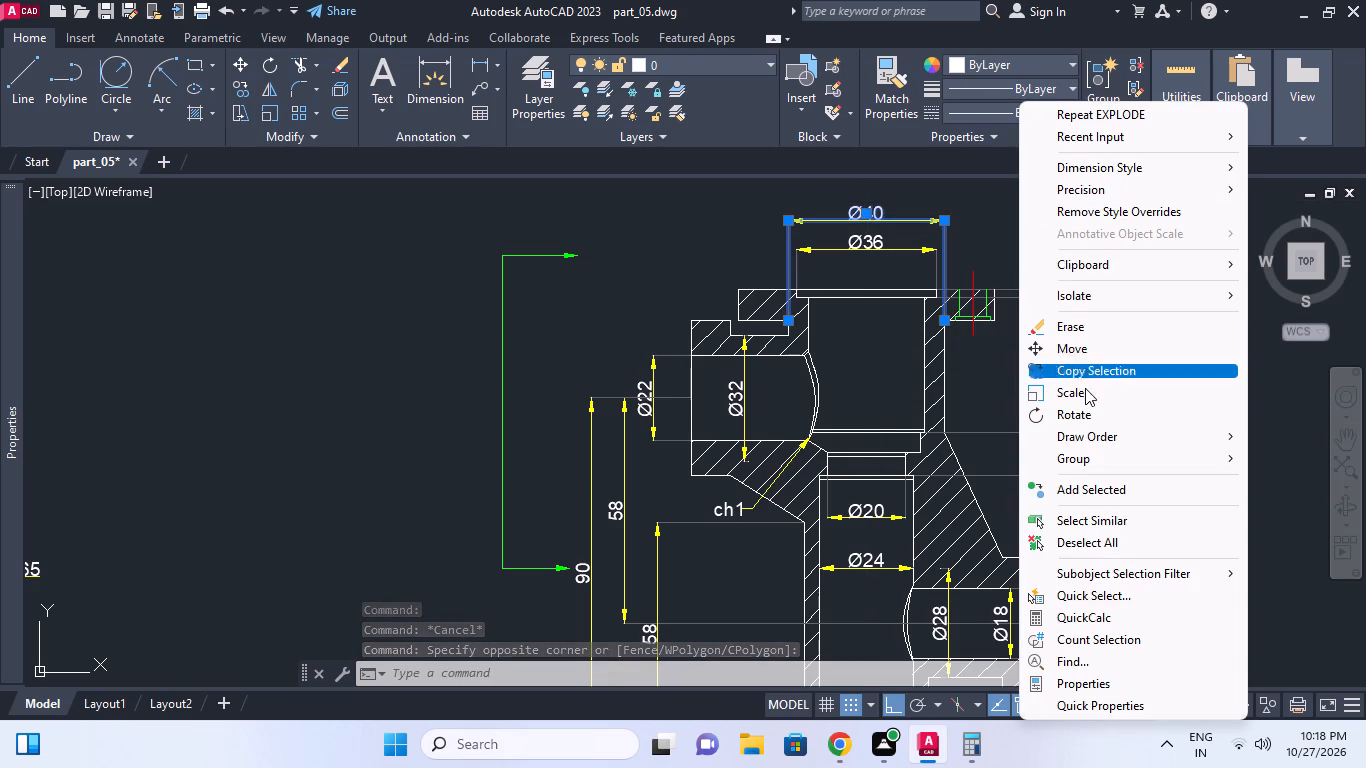
{"action": "left_click", "coordinate": [1080, 369]}
{"action": "left_click", "coordinate": [997, 346]}
{"action": "middle_click_drag", "start_coordinate": [989, 283], "coordinate": [1002, 469]}
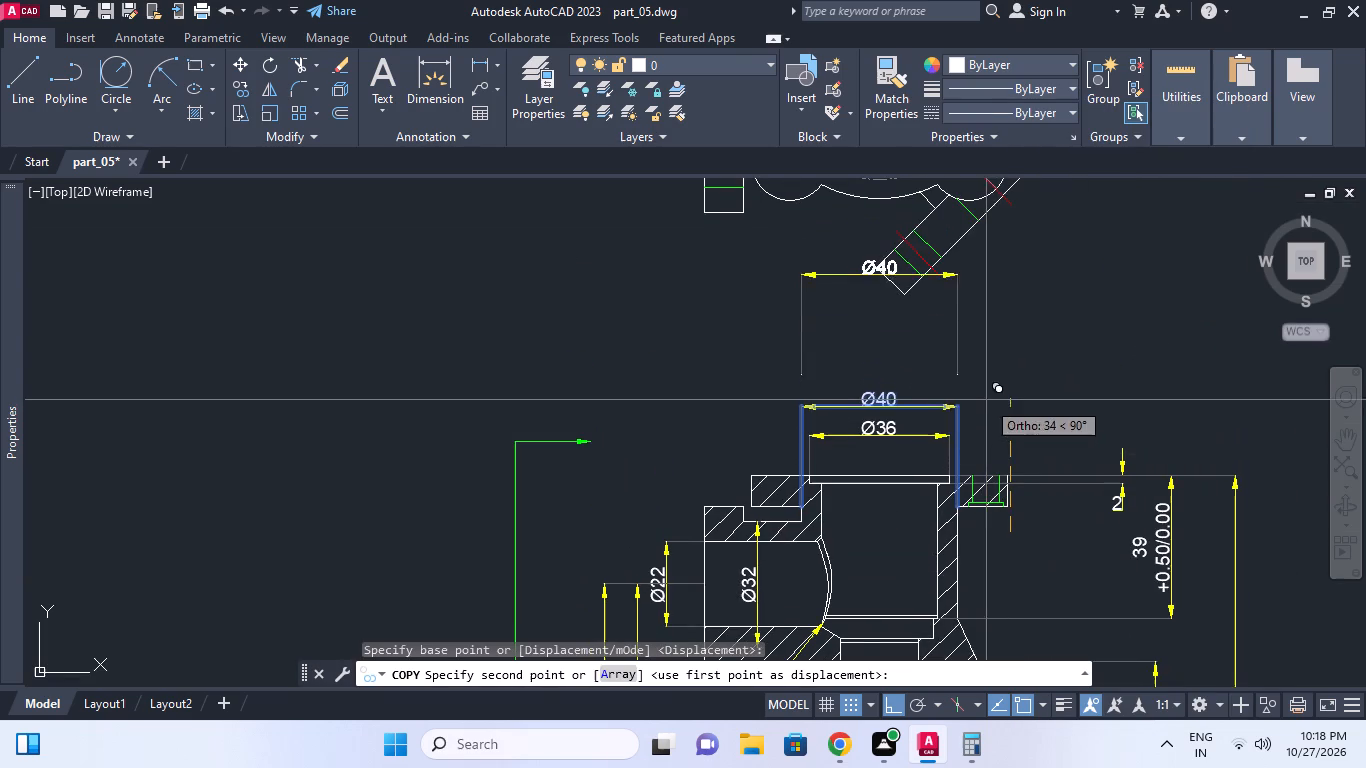
{"action": "left_click", "coordinate": [519, 343]}
{"action": "key", "text": "Escape"}
Explode the copied Ø40 dimension so that its text is a separate object.
{"action": "left_click", "coordinate": [413, 389]}
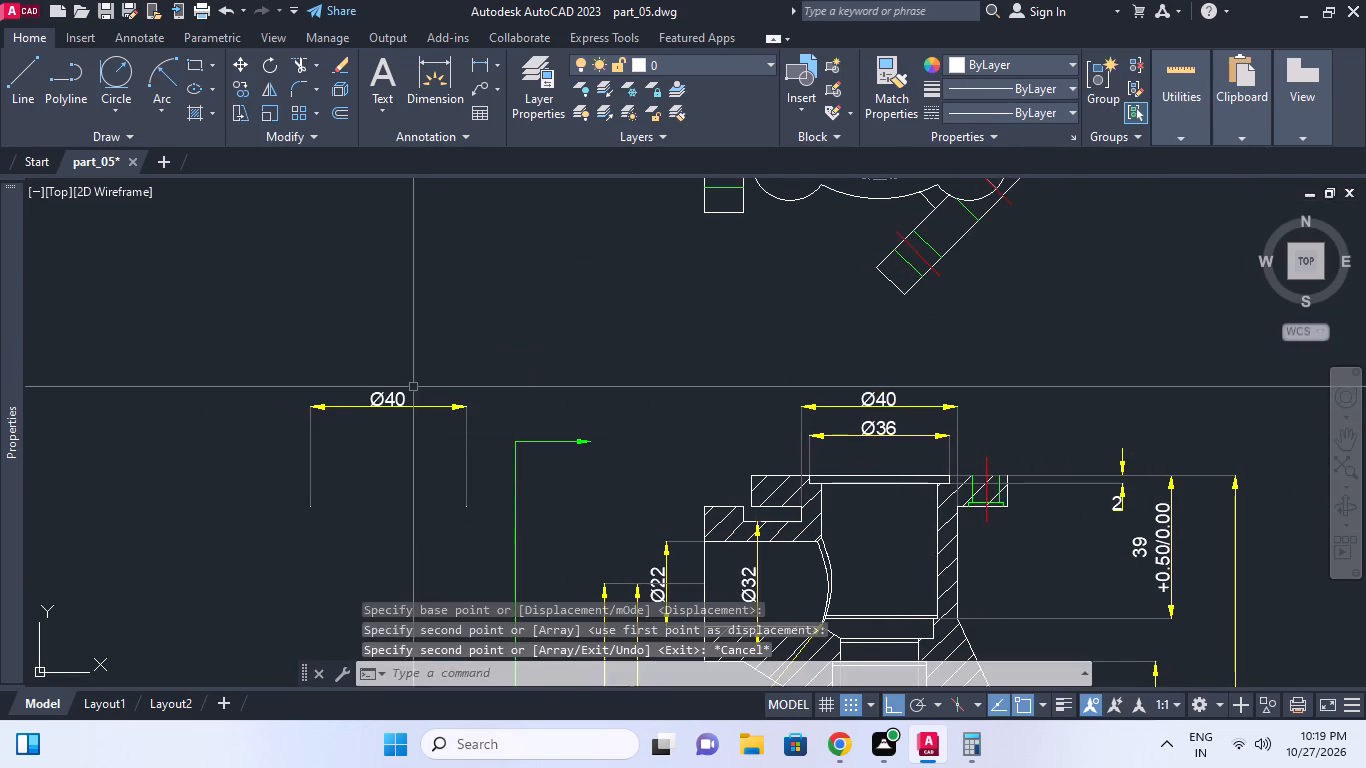
{"action": "left_click", "coordinate": [377, 421]}
{"action": "key", "text": "x"}
{"action": "key", "text": "space"}
Move the exploded Ø40 text with Ortho off to just beyond the upper green arrow's tip.
{"action": "scroll", "coordinate": [389, 390], "scroll_direction": "up", "scroll_amount": 2}
{"action": "left_click", "coordinate": [378, 414]}
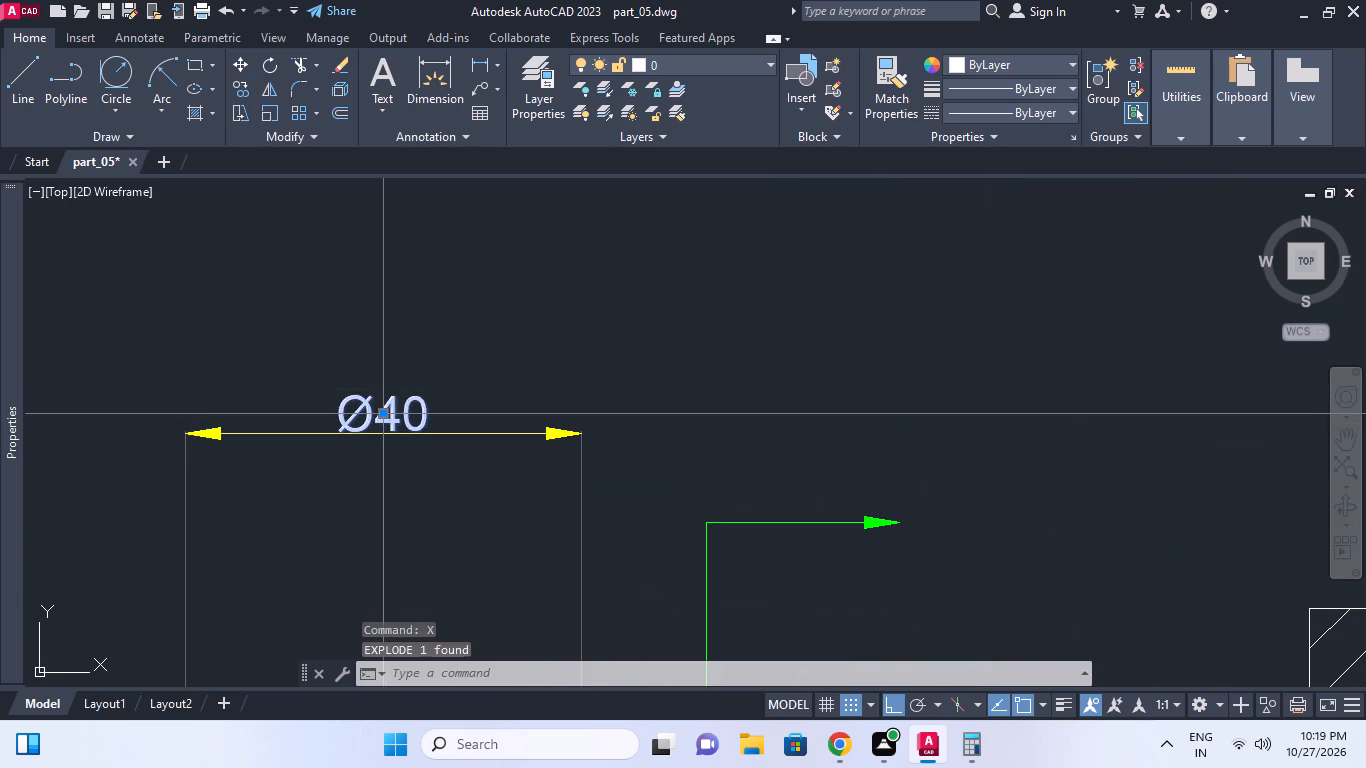
{"action": "middle_click_drag", "start_coordinate": [441, 378], "coordinate": [443, 342]}
{"action": "key", "text": "m"}
{"action": "key", "text": "space"}
{"action": "left_click", "coordinate": [508, 428]}
{"action": "middle_click_drag", "start_coordinate": [804, 471], "coordinate": [777, 373]}
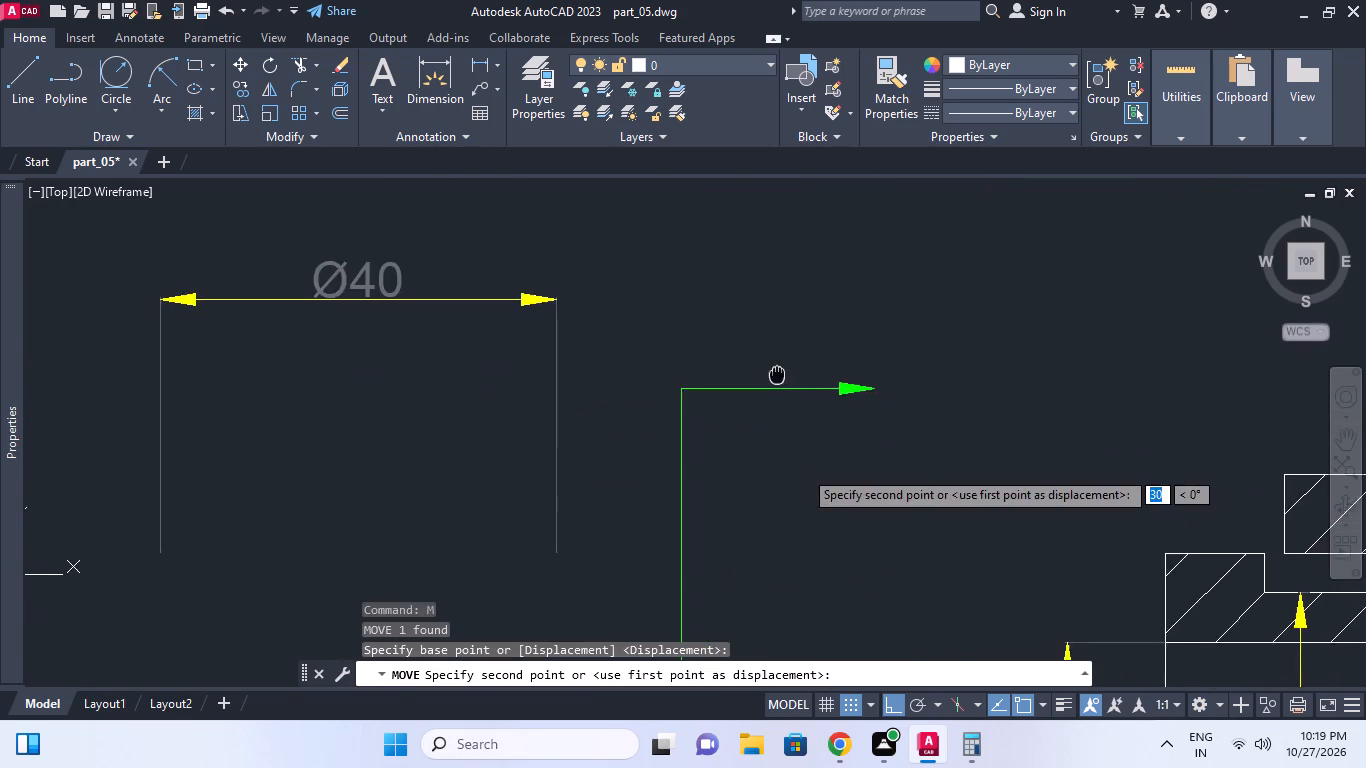
{"action": "scroll", "coordinate": [777, 373], "scroll_direction": "down", "scroll_amount": 1}
{"action": "middle_click_drag", "start_coordinate": [777, 373], "coordinate": [775, 372]}
{"action": "key", "text": "F8"}
{"action": "middle_click_drag", "start_coordinate": [943, 460], "coordinate": [910, 371]}
{"action": "left_click", "coordinate": [941, 332]}
{"action": "key", "text": "Escape"}
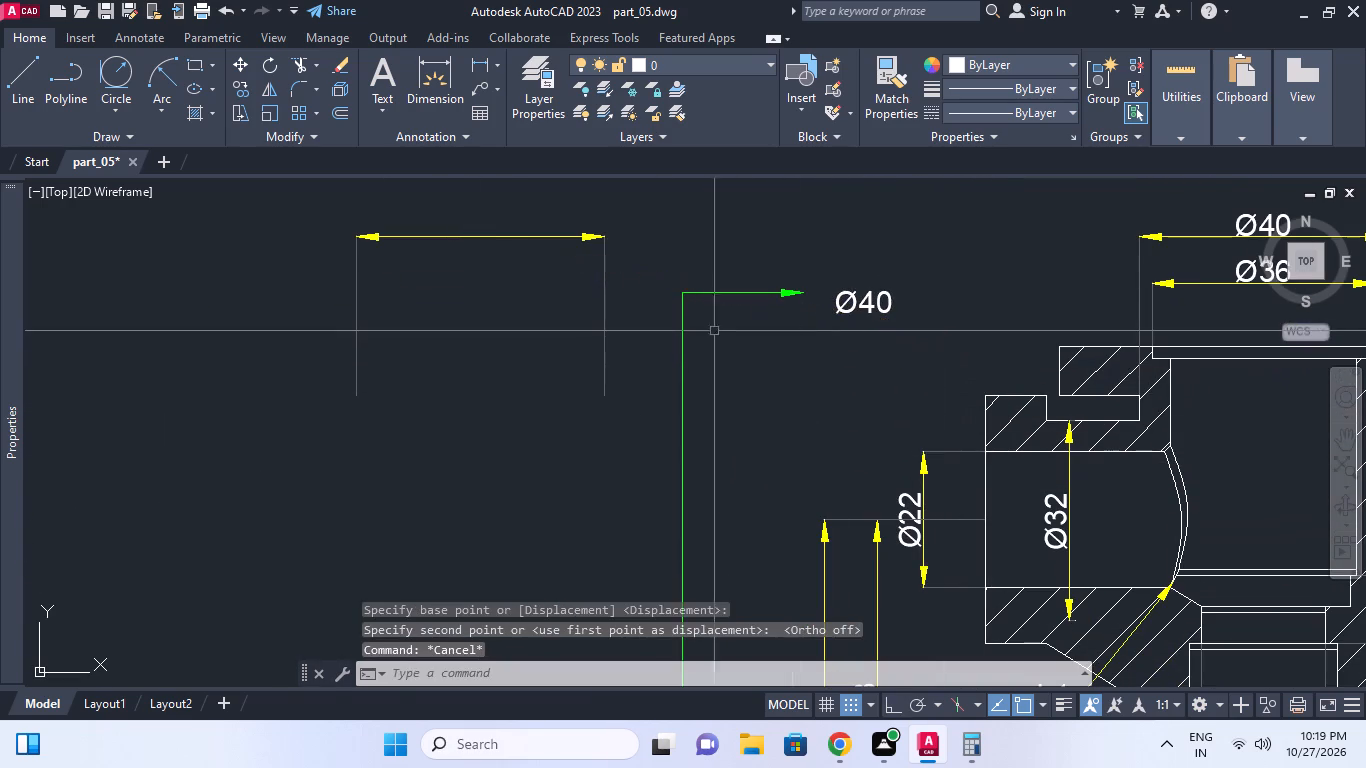
Erase the leftover dimension line, arrowheads and extension lines of the exploded Ø40 copy.
{"action": "left_click_drag", "start_coordinate": [664, 275], "coordinate": [655, 268]}
{"action": "left_click", "coordinate": [540, 231]}
{"action": "key", "text": "r"}
{"action": "key", "text": "space"}
{"action": "left_click", "coordinate": [506, 324]}
{"action": "left_click", "coordinate": [221, 229]}
{"action": "type", "text": "r"}
{"action": "key", "text": "space"}
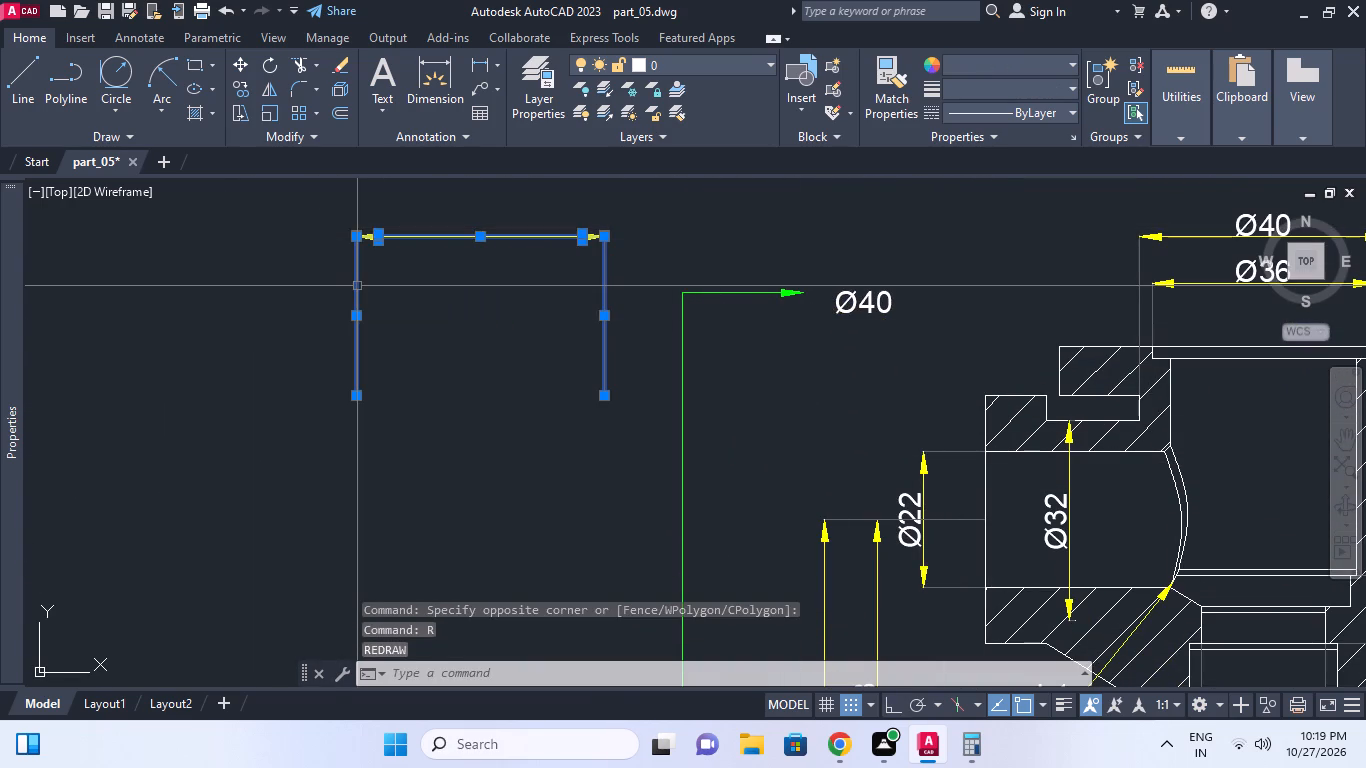
{"action": "type", "text": "e"}
{"action": "key", "text": "space"}
Replace the loose Ø40 text beside the upper green arrow with the letter c.
{"action": "double_click", "coordinate": [862, 298]}
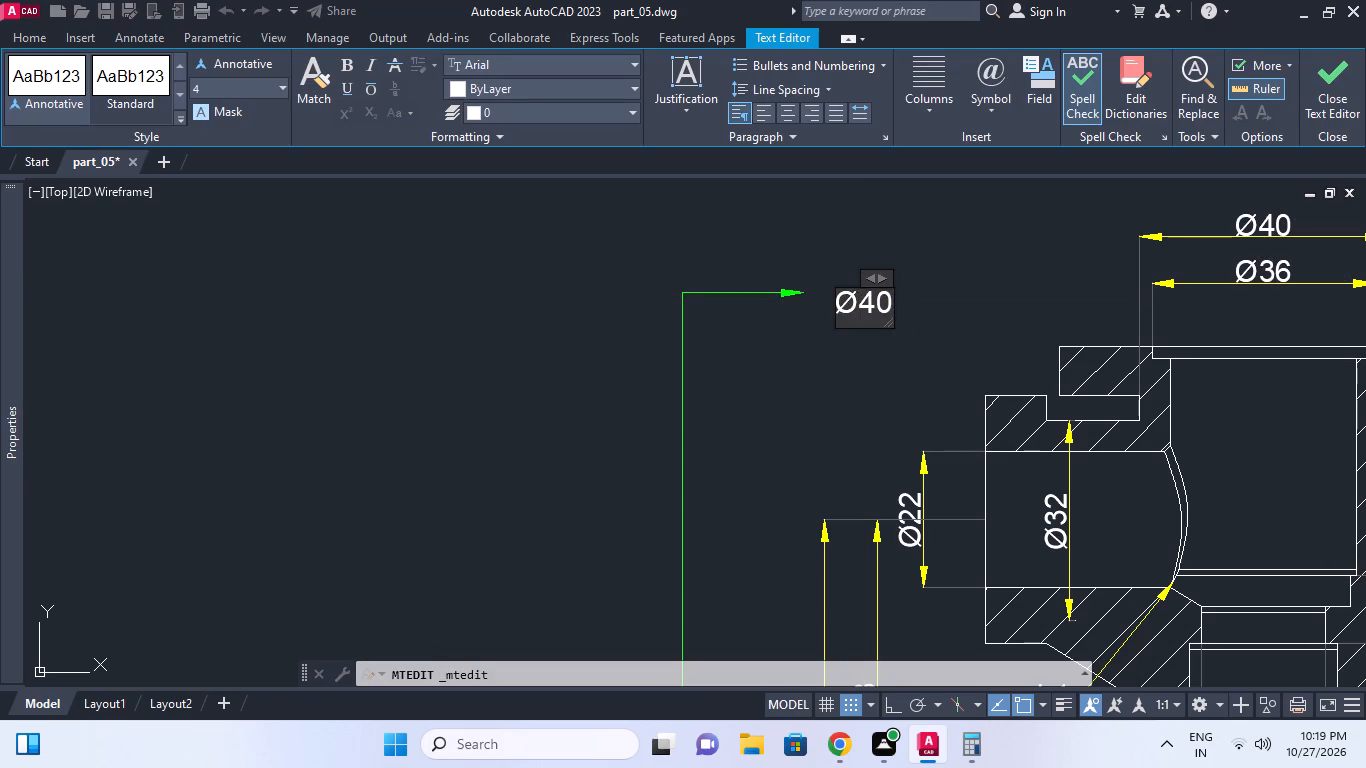
{"action": "key", "text": "ctrl+a"}
{"action": "key", "text": "c"}
{"action": "left_click", "coordinate": [884, 294]}
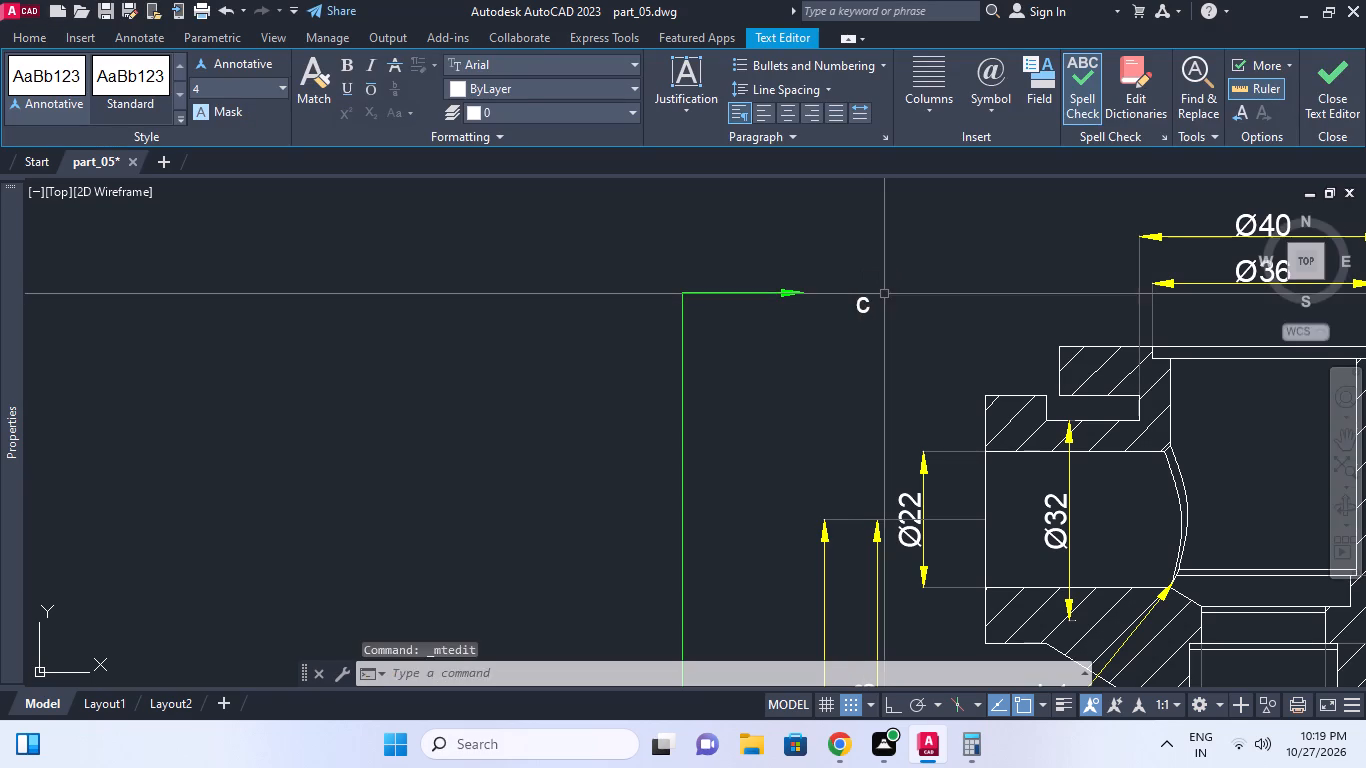
Move the letter c directly next to the upper green arrow's tip, level with the arrow.
{"action": "left_click", "coordinate": [890, 336]}
{"action": "left_click", "coordinate": [830, 279]}
{"action": "key", "text": "m"}
{"action": "key", "text": "space"}
{"action": "left_click", "coordinate": [882, 418]}
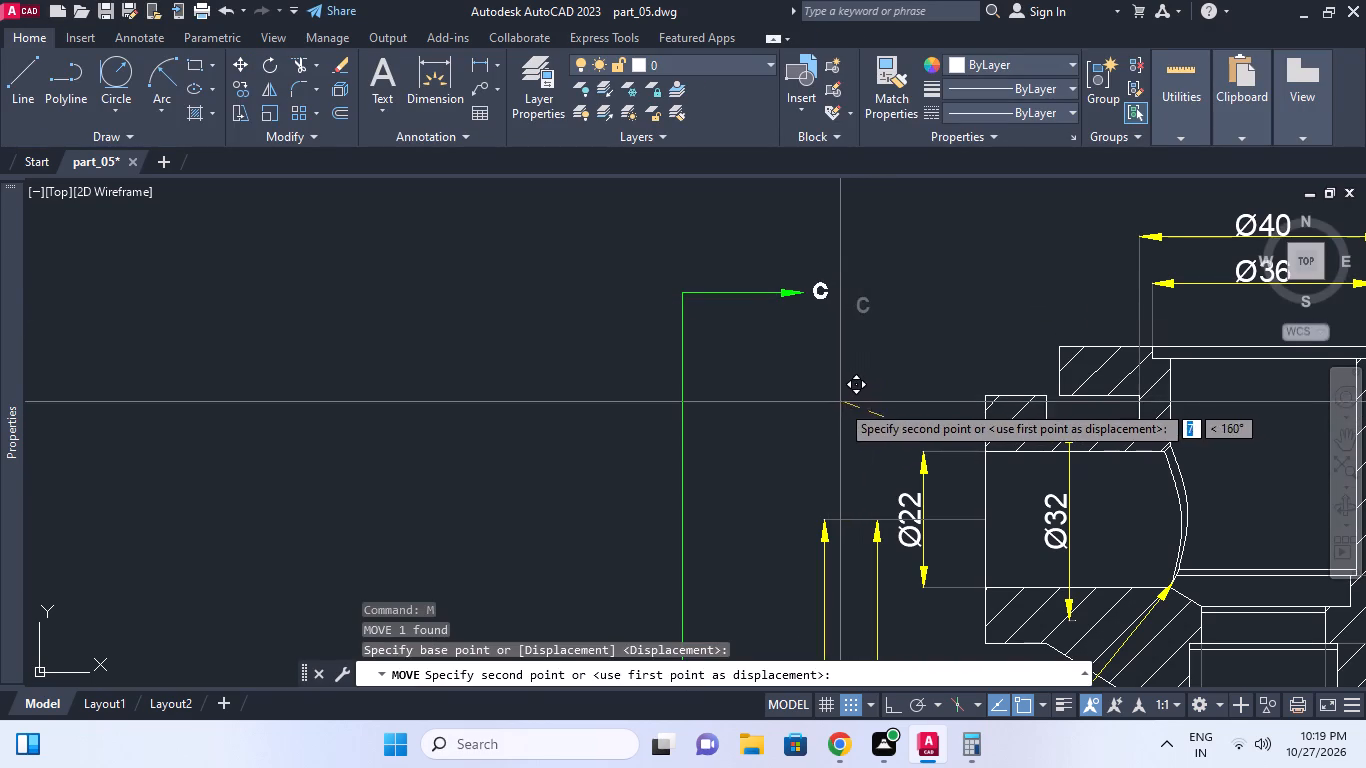
{"action": "left_click", "coordinate": [839, 404]}
Copy the letter c from the upper green arrow to just above the lower green arrow's tip.
{"action": "left_click_drag", "start_coordinate": [854, 363], "coordinate": [847, 349]}
{"action": "left_click", "coordinate": [817, 259]}
{"action": "right_click", "coordinate": [817, 259]}
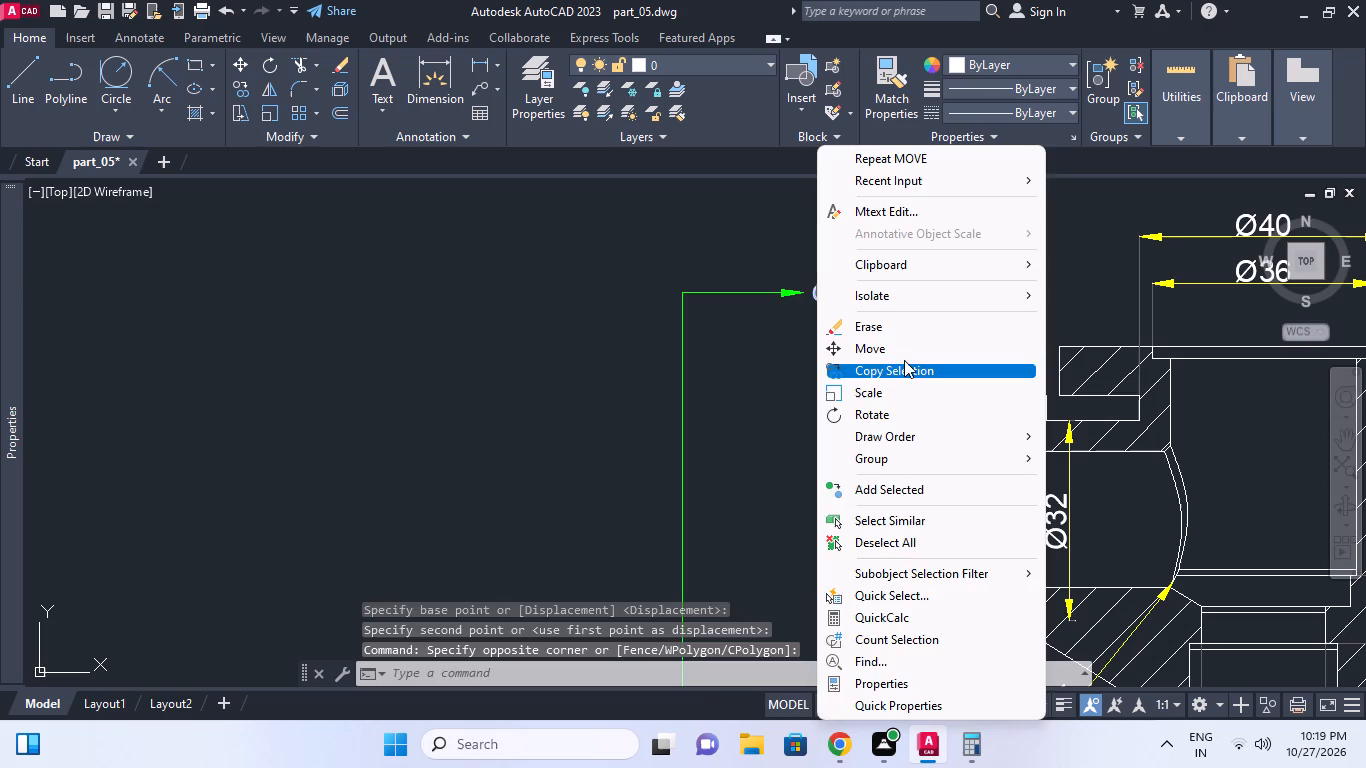
{"action": "left_click", "coordinate": [904, 360]}
{"action": "left_click", "coordinate": [869, 314]}
{"action": "middle_click_drag", "start_coordinate": [829, 456], "coordinate": [836, 256]}
{"action": "middle_click_drag", "start_coordinate": [851, 417], "coordinate": [865, 349]}
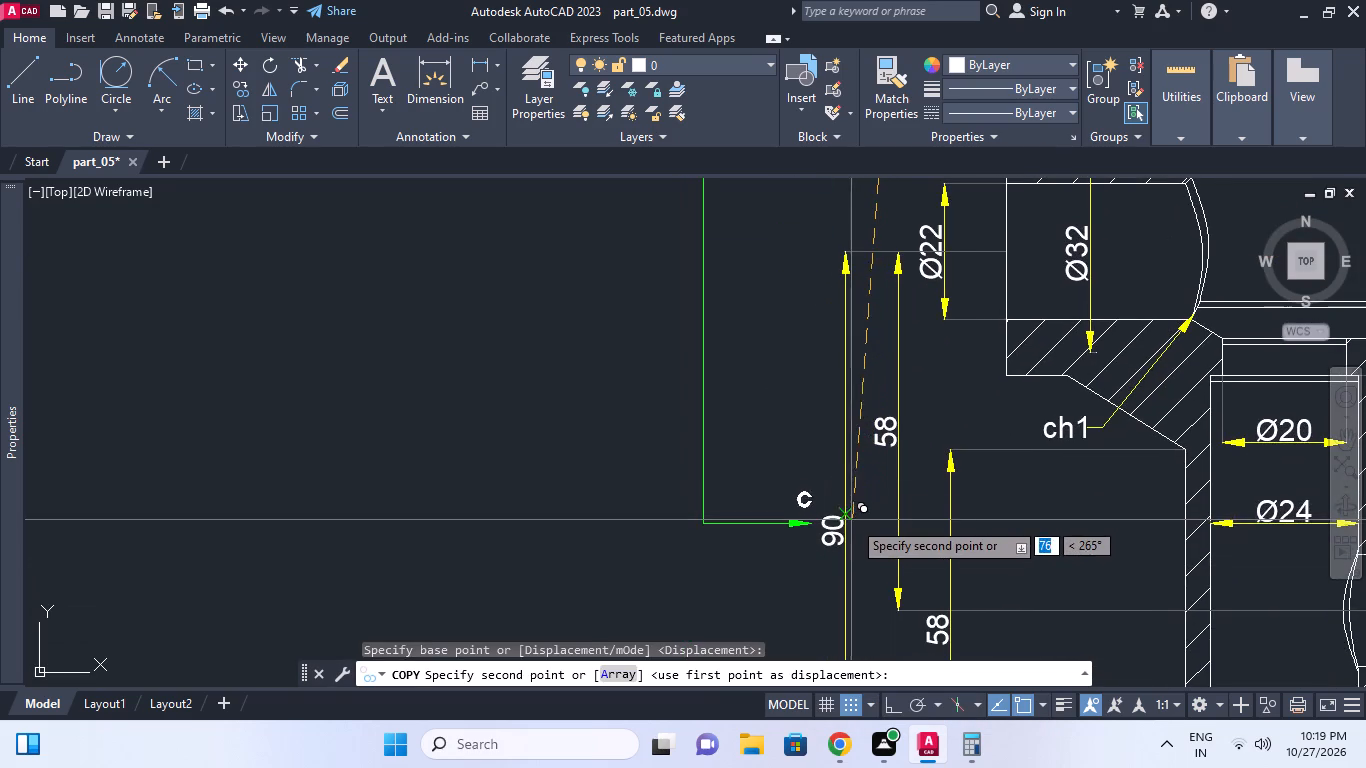
{"action": "left_click", "coordinate": [854, 520]}
{"action": "key", "text": "Escape"}
Copy the lower letter c a short distance so that it sits closer to the lower green arrow.
{"action": "middle_click_drag", "start_coordinate": [860, 497], "coordinate": [829, 442]}
{"action": "scroll", "coordinate": [860, 495], "scroll_direction": "down", "scroll_amount": 1}
{"action": "scroll", "coordinate": [806, 435], "scroll_direction": "up", "scroll_amount": 3}
{"action": "left_click", "coordinate": [803, 453]}
{"action": "left_click", "coordinate": [686, 406]}
{"action": "key", "text": "space"}
{"action": "left_click_drag", "start_coordinate": [775, 351], "coordinate": [780, 364]}
{"action": "left_click", "coordinate": [785, 388]}
{"action": "key", "text": "Escape"}
Erase the surplus letter c above the lower green arrow.
{"action": "scroll", "coordinate": [786, 375], "scroll_direction": "down", "scroll_amount": 1}
{"action": "scroll", "coordinate": [767, 400], "scroll_direction": "up", "scroll_amount": 2}
{"action": "key", "text": "e"}
{"action": "key", "text": "space"}
{"action": "left_click", "coordinate": [767, 428]}
{"action": "left_click", "coordinate": [696, 444]}
{"action": "right_click", "coordinate": [696, 444]}
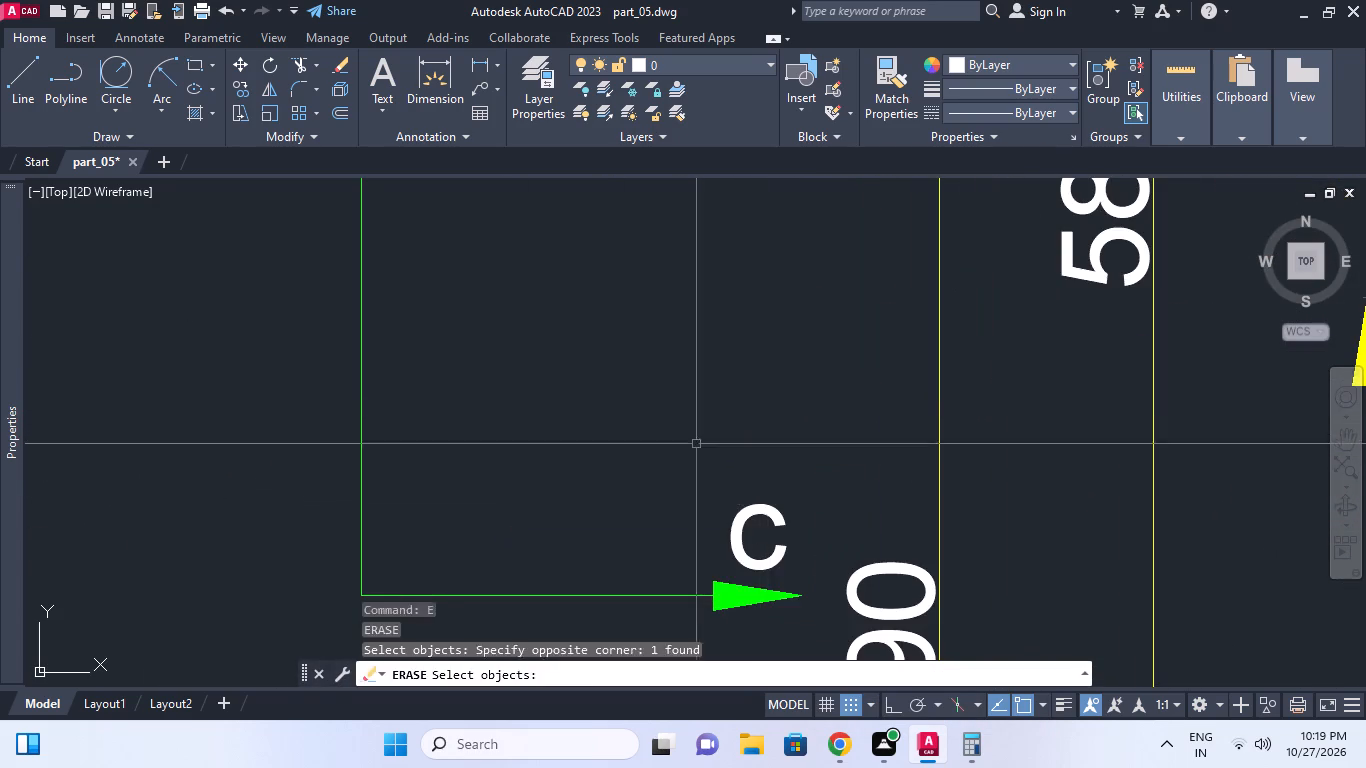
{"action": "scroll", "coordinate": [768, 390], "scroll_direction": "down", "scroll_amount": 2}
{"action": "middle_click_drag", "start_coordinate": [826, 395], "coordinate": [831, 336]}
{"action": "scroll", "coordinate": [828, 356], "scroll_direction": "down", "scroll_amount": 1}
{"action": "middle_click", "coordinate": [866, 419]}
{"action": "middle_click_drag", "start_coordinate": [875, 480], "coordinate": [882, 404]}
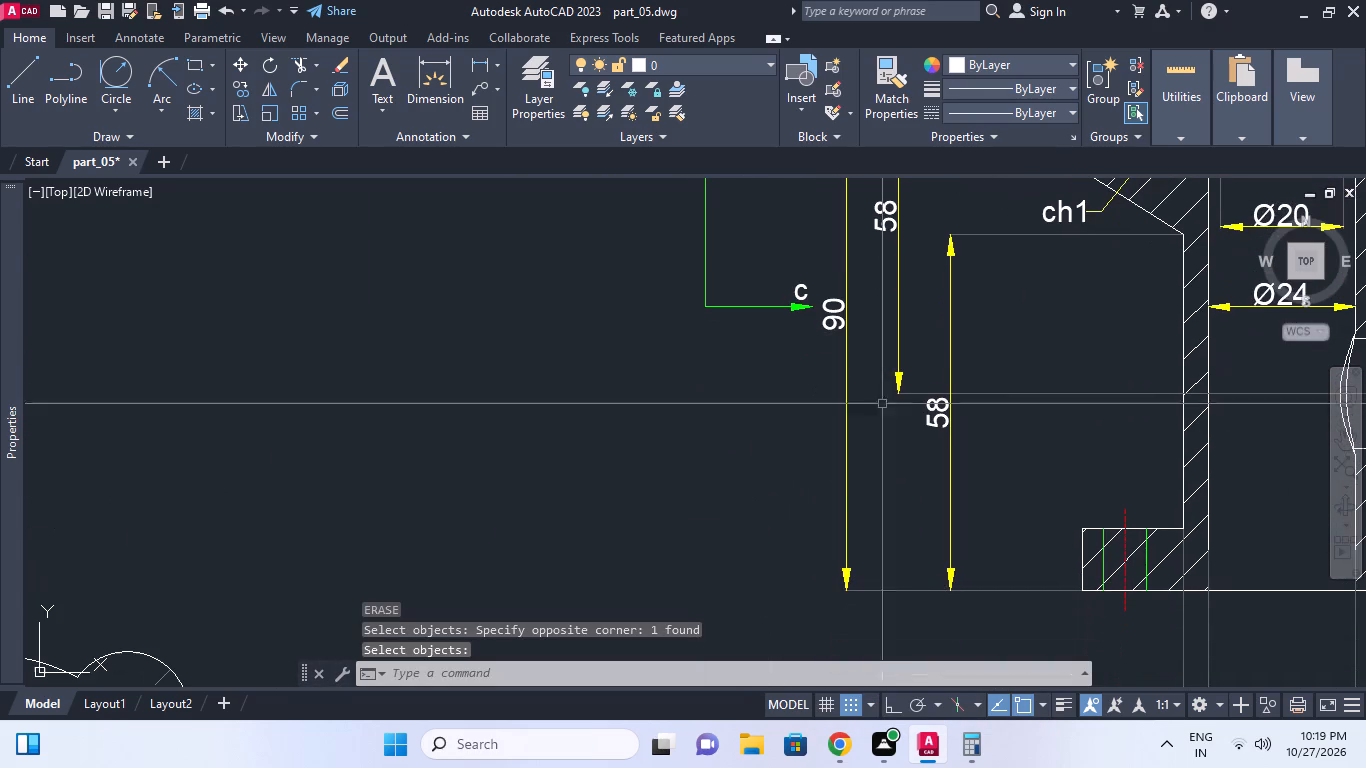
Draw a quick leader below section-aa with an upward arrow left of the bottom flange and a horizontal tail beneath it, without text.
{"action": "middle_click_drag", "start_coordinate": [969, 518], "coordinate": [964, 397]}
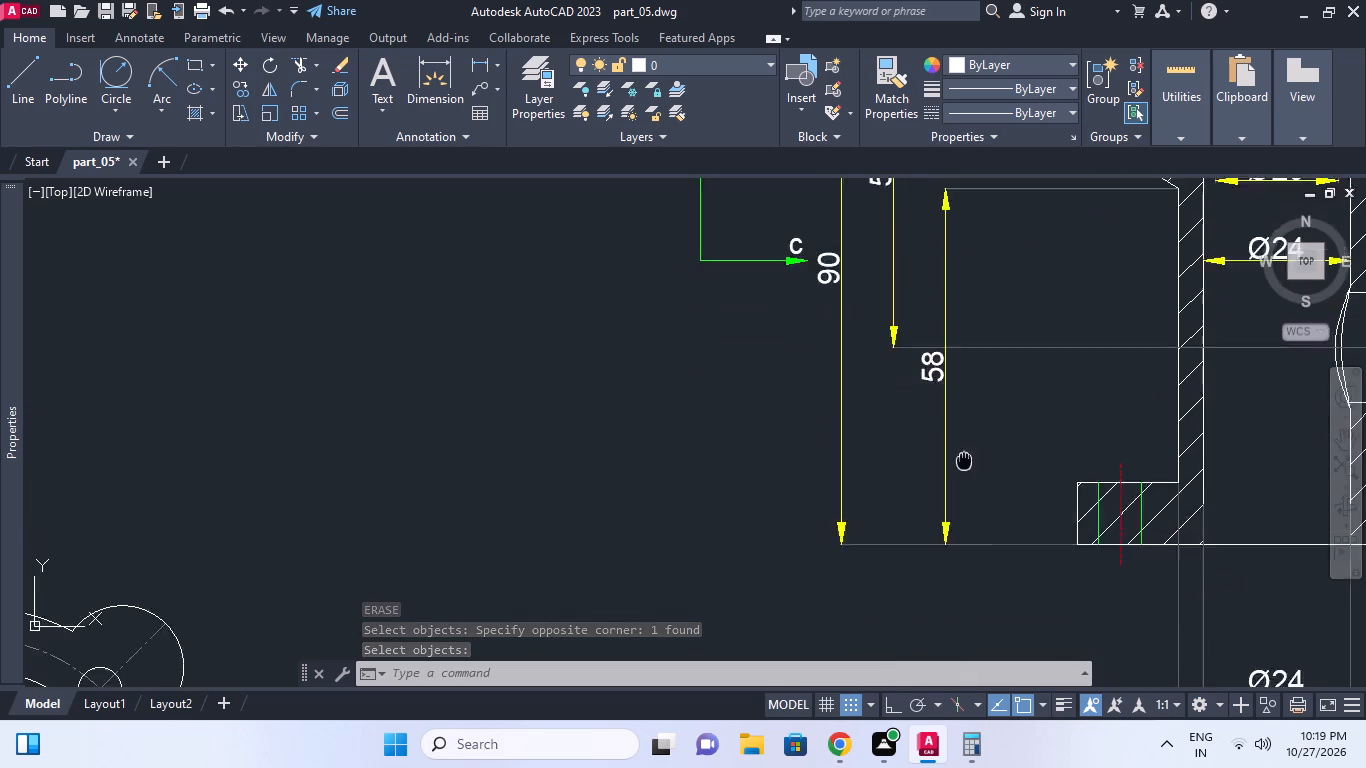
{"action": "middle_click_drag", "start_coordinate": [964, 397], "coordinate": [959, 344]}
{"action": "scroll", "coordinate": [962, 444], "scroll_direction": "down", "scroll_amount": 2}
{"action": "middle_click_drag", "start_coordinate": [942, 422], "coordinate": [870, 313]}
{"action": "middle_click_drag", "start_coordinate": [964, 404], "coordinate": [939, 421]}
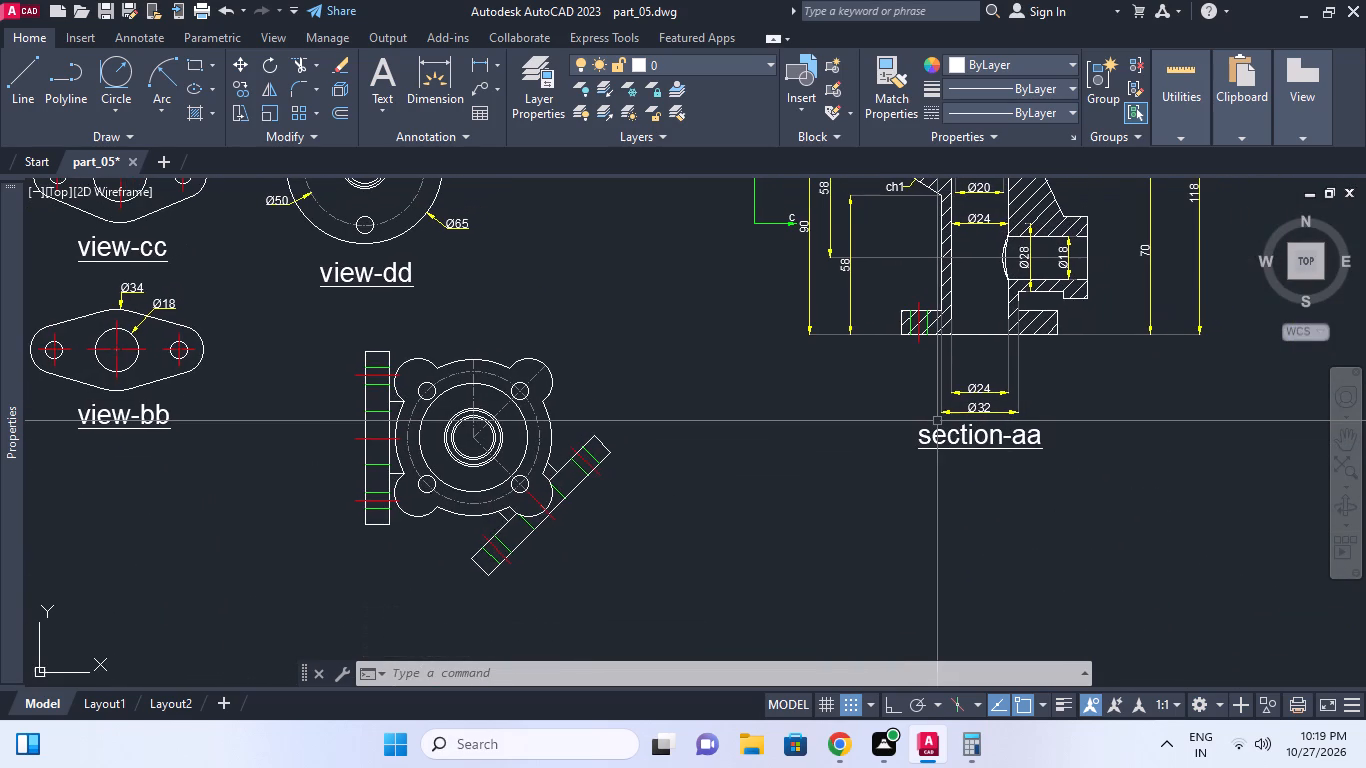
{"action": "type", "text": "ql"}
{"action": "key", "text": "space"}
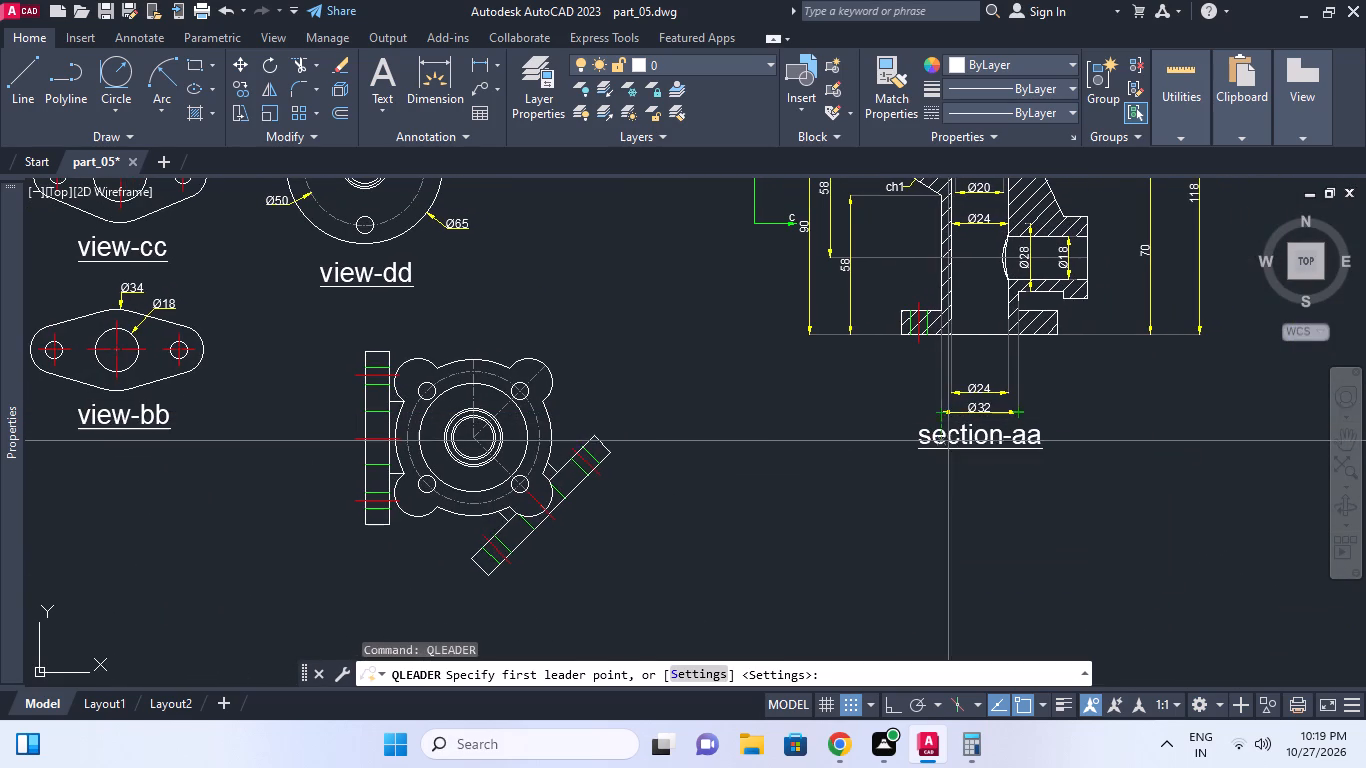
{"action": "left_click", "coordinate": [865, 321]}
{"action": "left_click", "coordinate": [863, 360]}
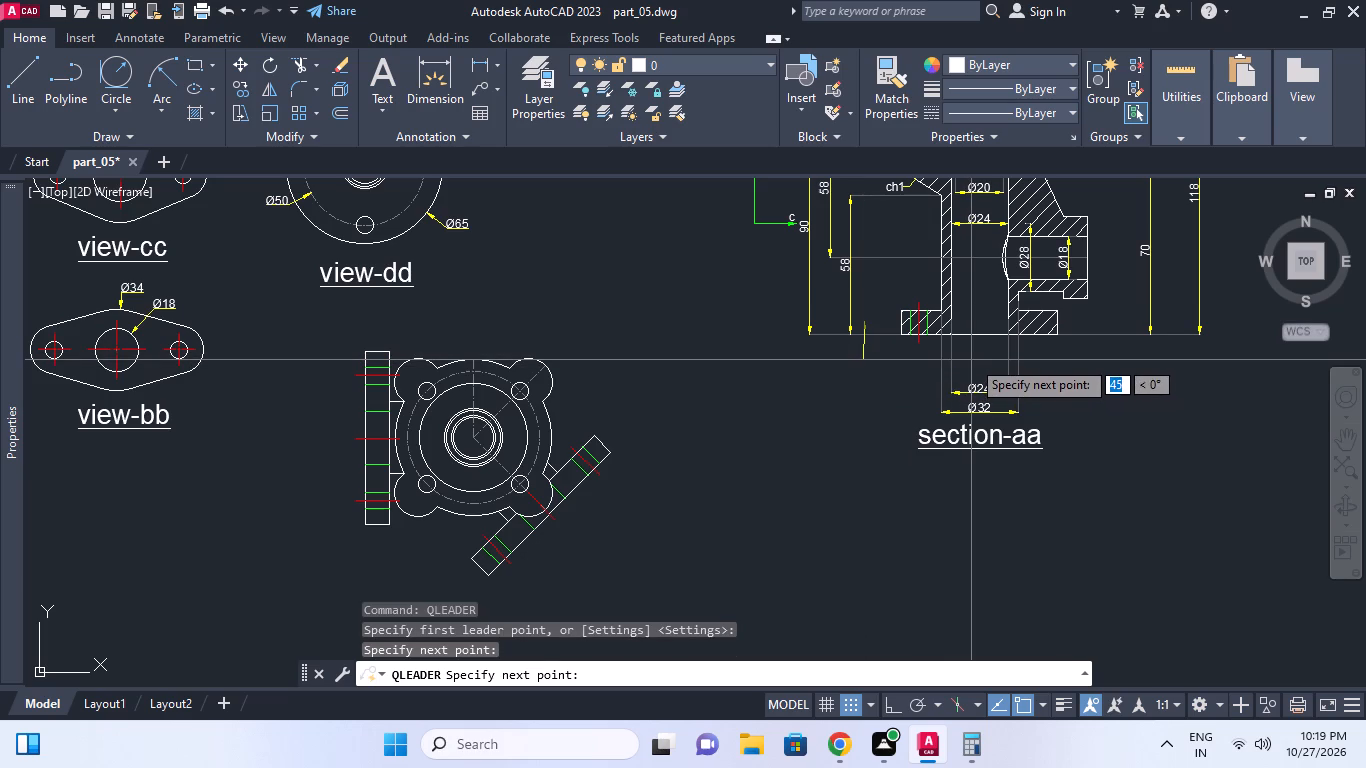
{"action": "key", "text": "F8"}
{"action": "left_click", "coordinate": [987, 362]}
{"action": "key", "text": "Escape"}
Draw a second textless leader with an upward arrow about 12 units tall right of the bottom flange, joining the first leader's tail.
{"action": "key", "text": "space"}
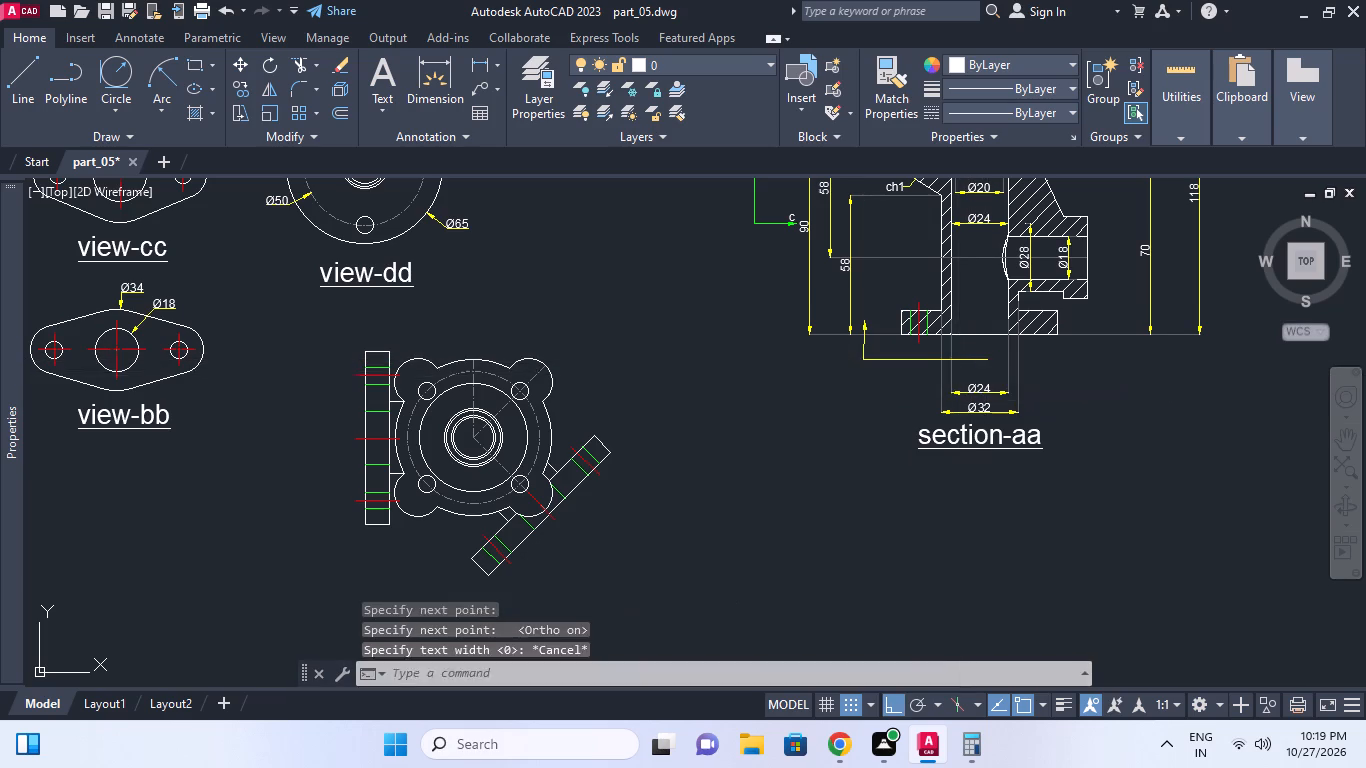
{"action": "left_click", "coordinate": [1110, 339]}
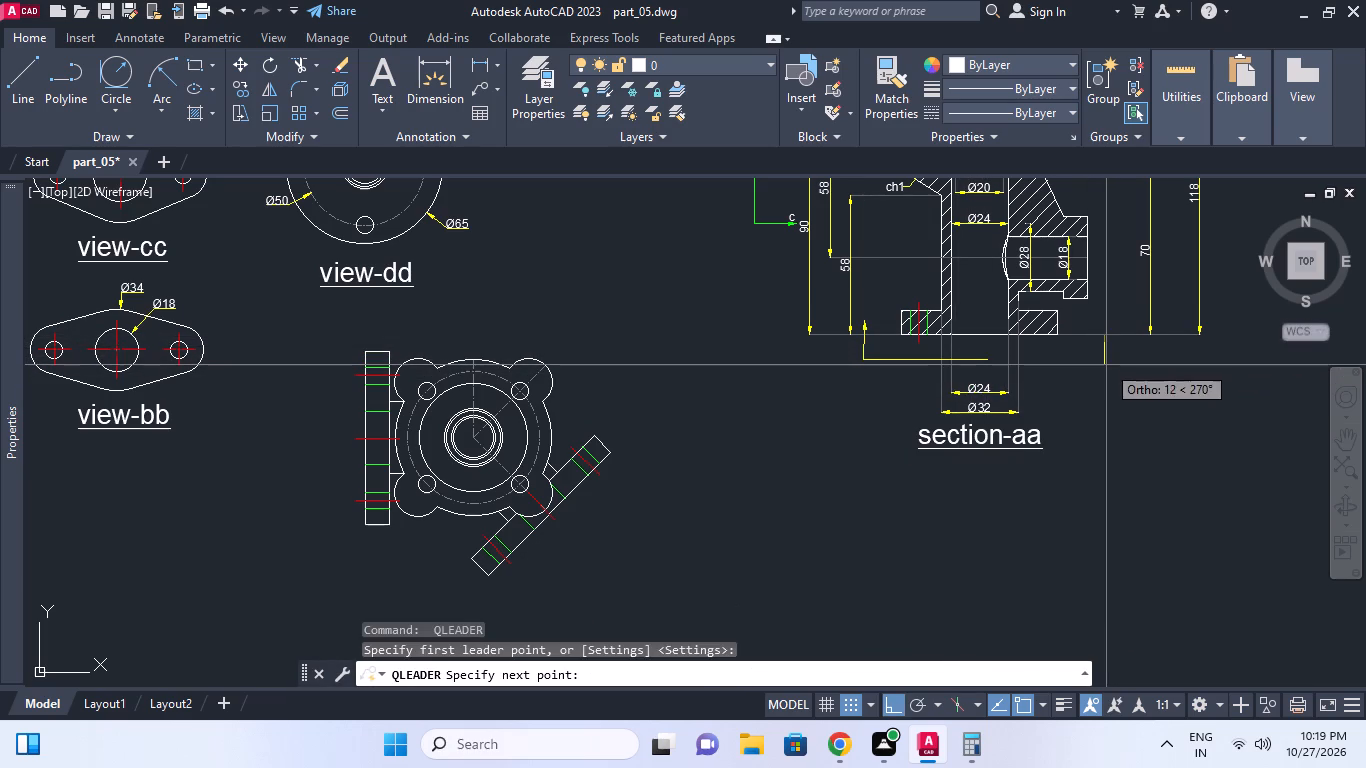
{"action": "left_click", "coordinate": [1106, 364]}
{"action": "left_click", "coordinate": [991, 357]}
{"action": "key", "text": "Escape"}
Stretch the right leader's lower corner upward so that its tail runs level with the left leader's tail.
{"action": "scroll", "coordinate": [1046, 365], "scroll_direction": "up", "scroll_amount": 1}
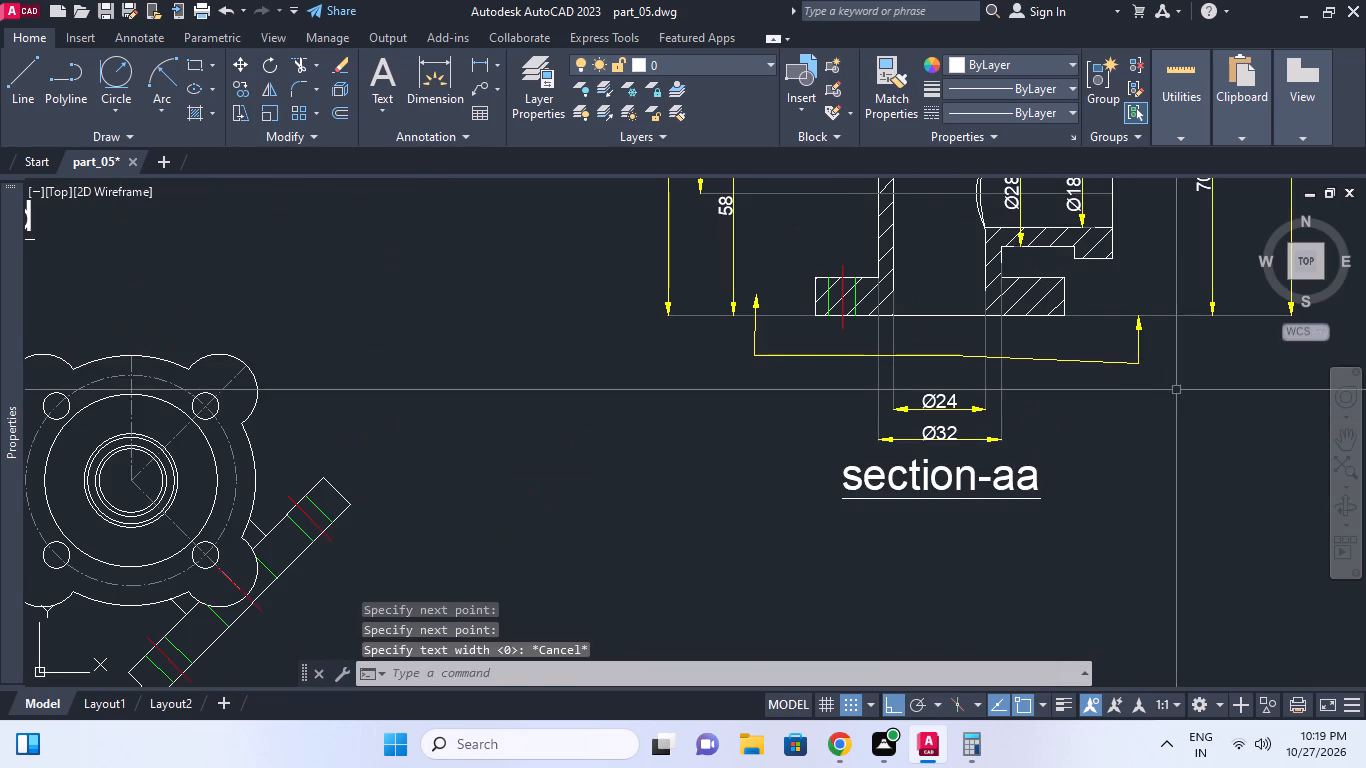
{"action": "left_click", "coordinate": [1176, 390]}
{"action": "left_click", "coordinate": [1003, 349]}
{"action": "key", "text": "s"}
{"action": "key", "text": "space"}
{"action": "left_click", "coordinate": [1109, 391]}
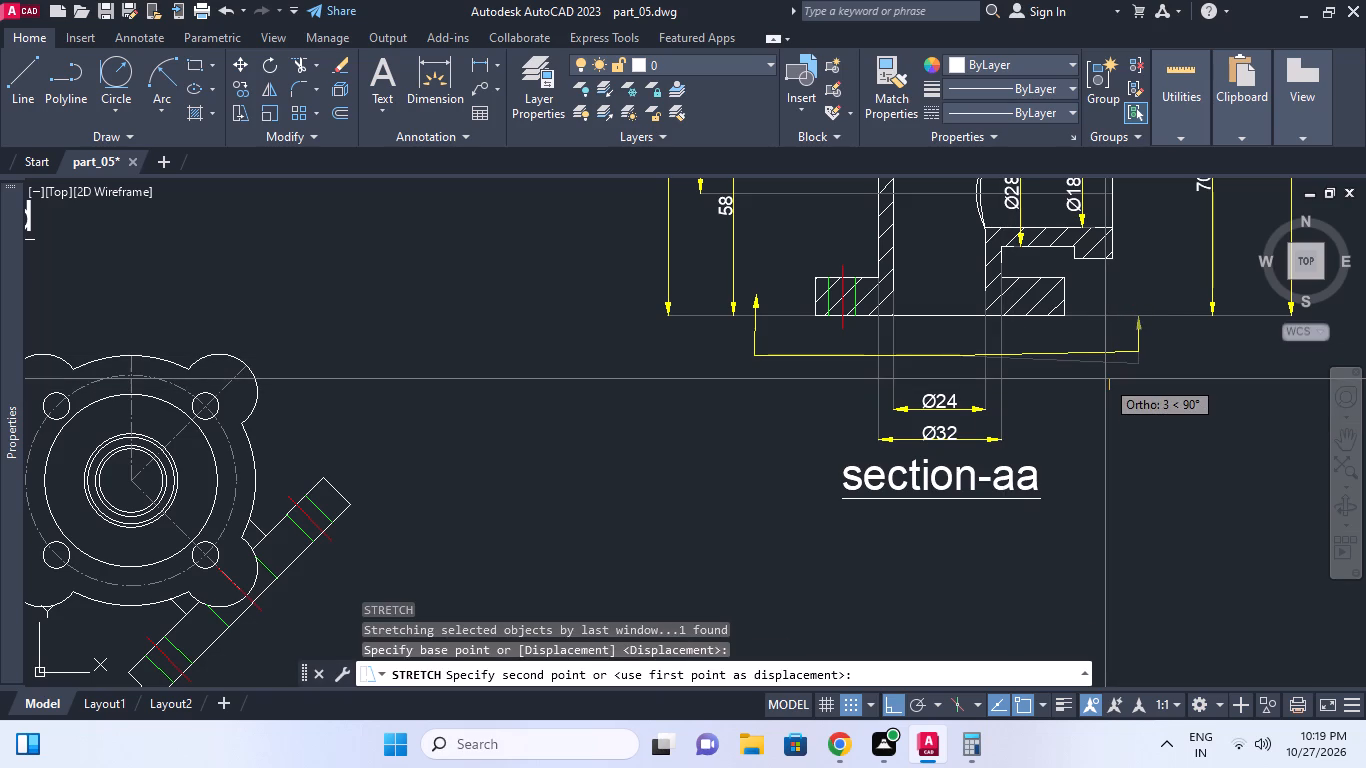
{"action": "left_click", "coordinate": [1105, 382]}
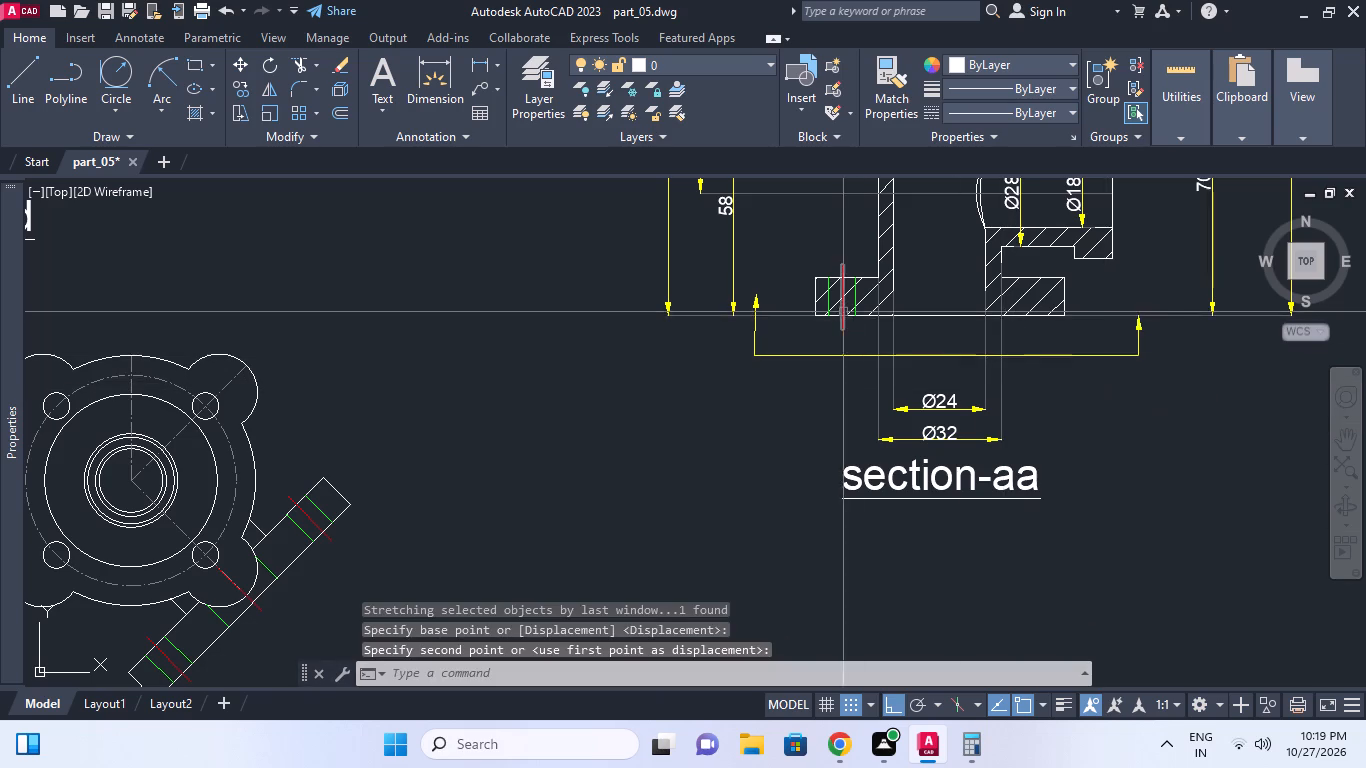
Stretch the left leader's corner point slightly sideways so that its arrow stands vertical above the horizontal tail.
{"action": "scroll", "coordinate": [843, 312], "scroll_direction": "up", "scroll_amount": 2}
{"action": "left_click", "coordinate": [625, 333]}
{"action": "left_click", "coordinate": [615, 342]}
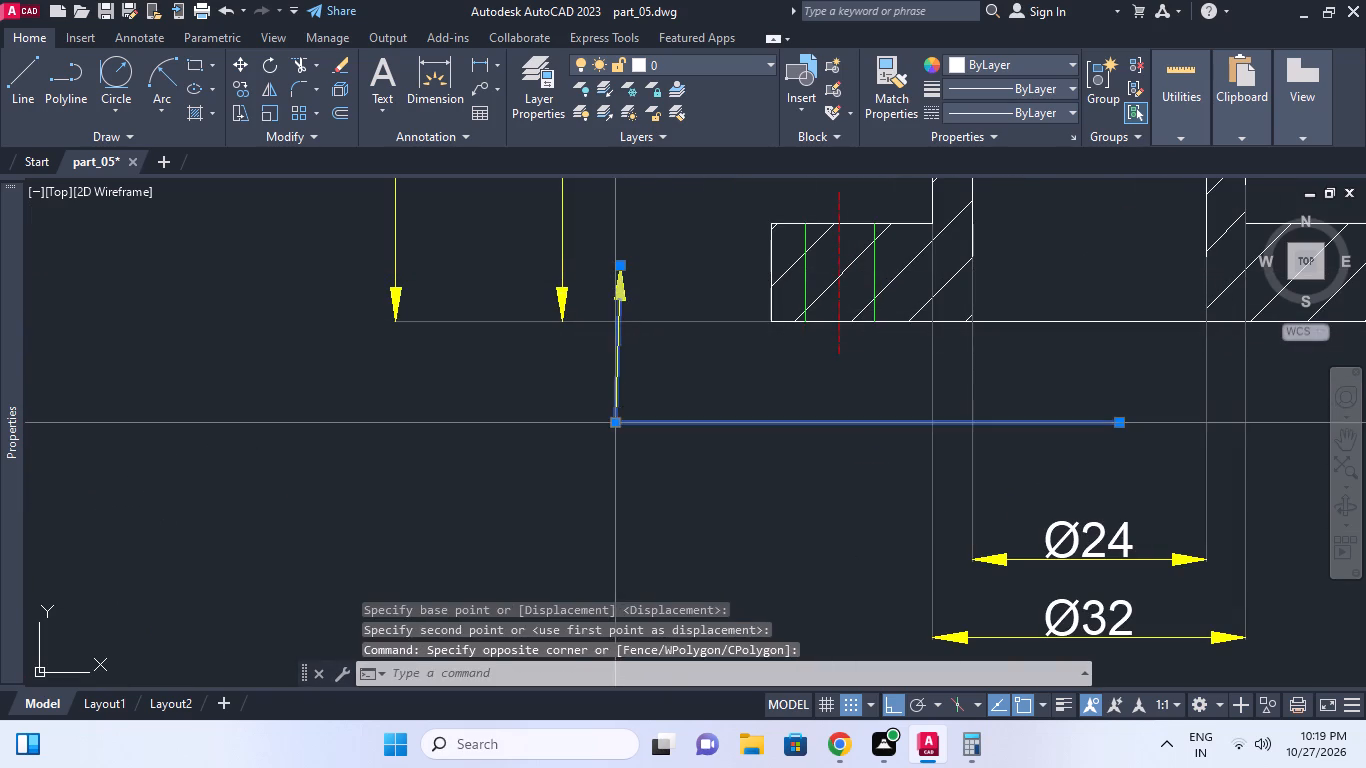
{"action": "left_click", "coordinate": [616, 424]}
{"action": "scroll", "coordinate": [619, 422], "scroll_direction": "up", "scroll_amount": 2}
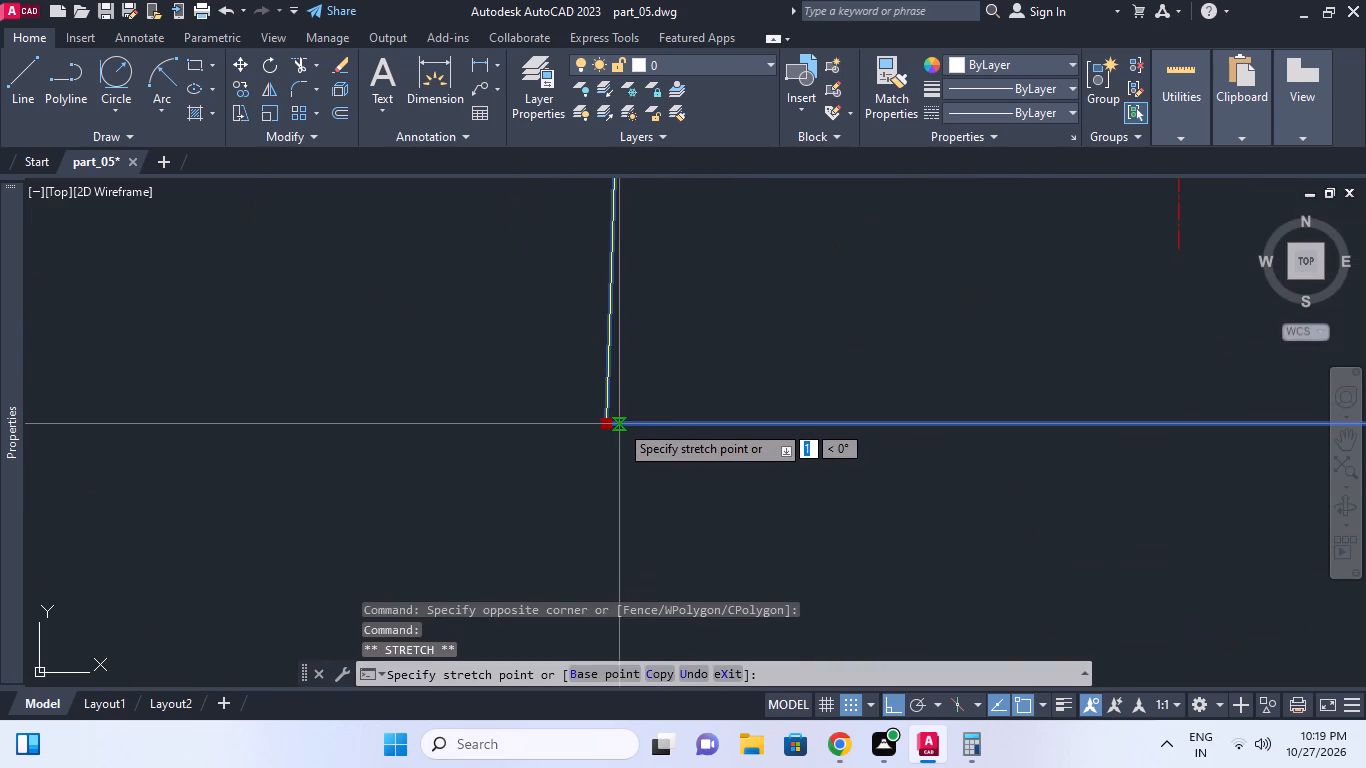
{"action": "middle_click_drag", "start_coordinate": [620, 424], "coordinate": [629, 507]}
{"action": "left_click", "coordinate": [627, 502]}
{"action": "scroll", "coordinate": [642, 482], "scroll_direction": "down", "scroll_amount": 4}
{"action": "key", "text": "Escape"}
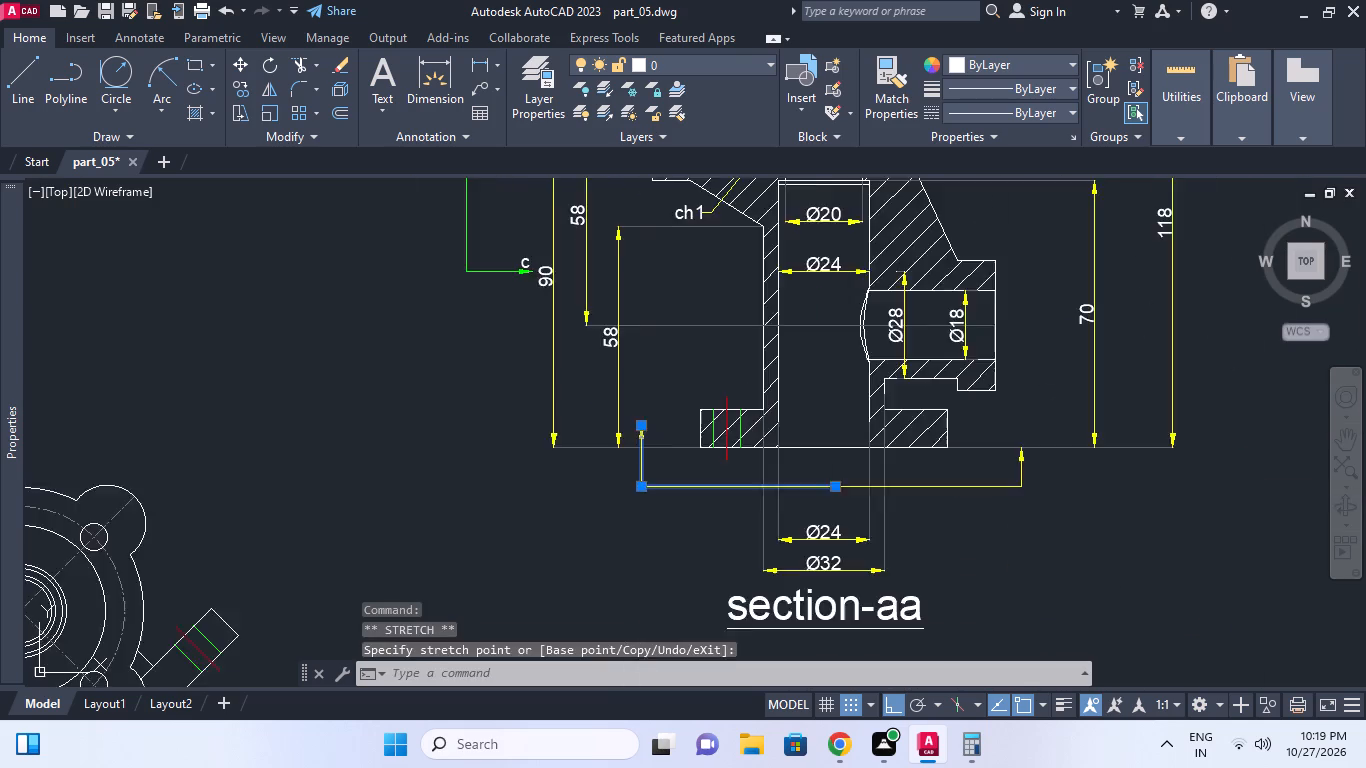
Shorten the left leader's vertical leg by lowering its arrow tip to about the bottom face of the flange.
{"action": "scroll", "coordinate": [670, 494], "scroll_direction": "down", "scroll_amount": 1}
{"action": "scroll", "coordinate": [892, 487], "scroll_direction": "up", "scroll_amount": 1}
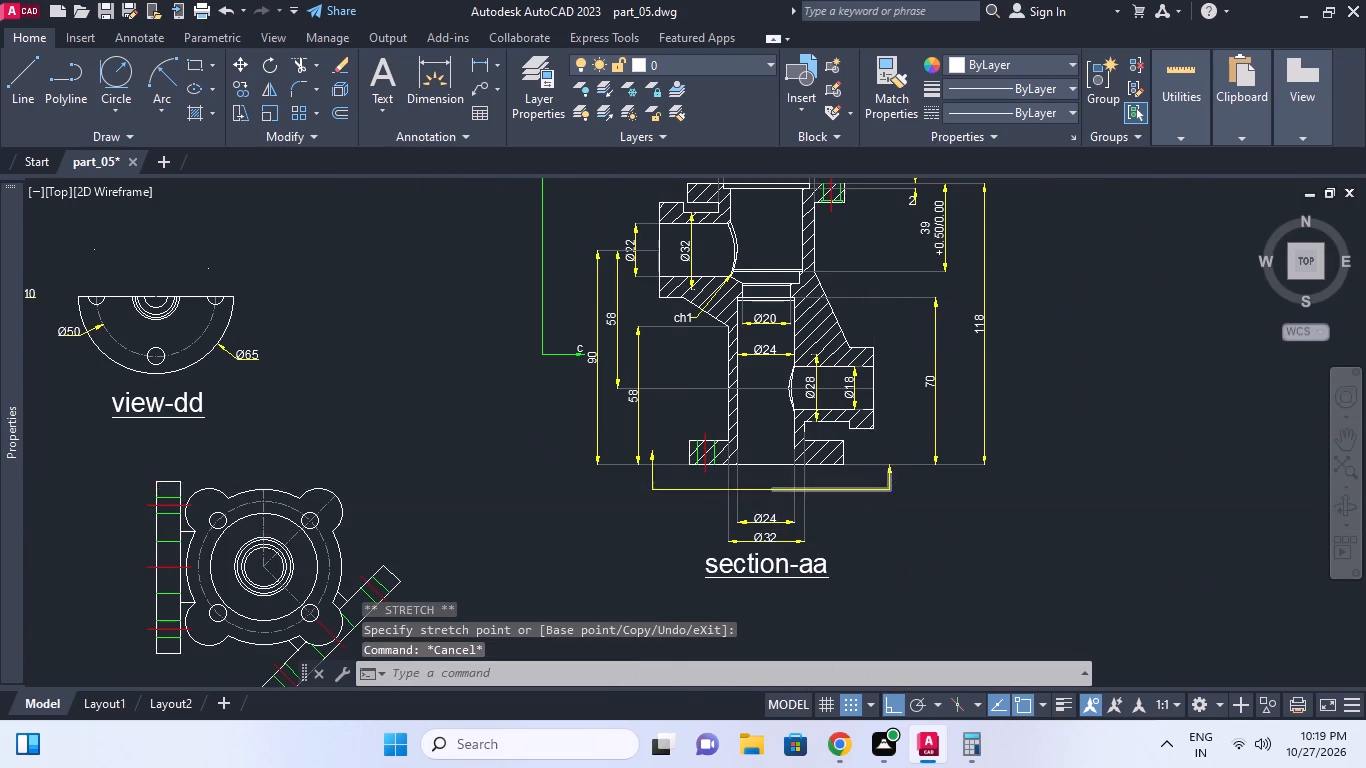
{"action": "scroll", "coordinate": [762, 484], "scroll_direction": "up", "scroll_amount": 1}
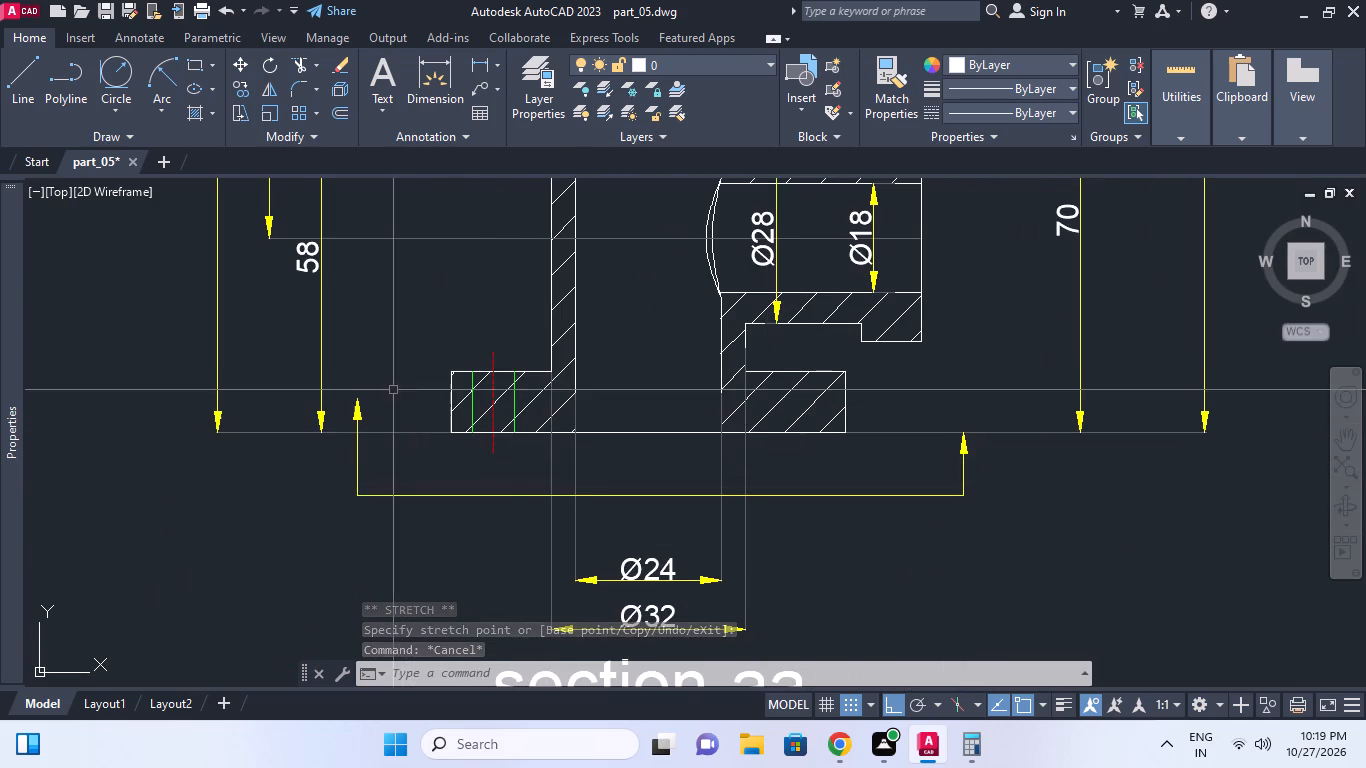
{"action": "left_click", "coordinate": [392, 389]}
{"action": "key", "text": "Escape"}
{"action": "left_click", "coordinate": [351, 406]}
{"action": "left_click", "coordinate": [359, 397]}
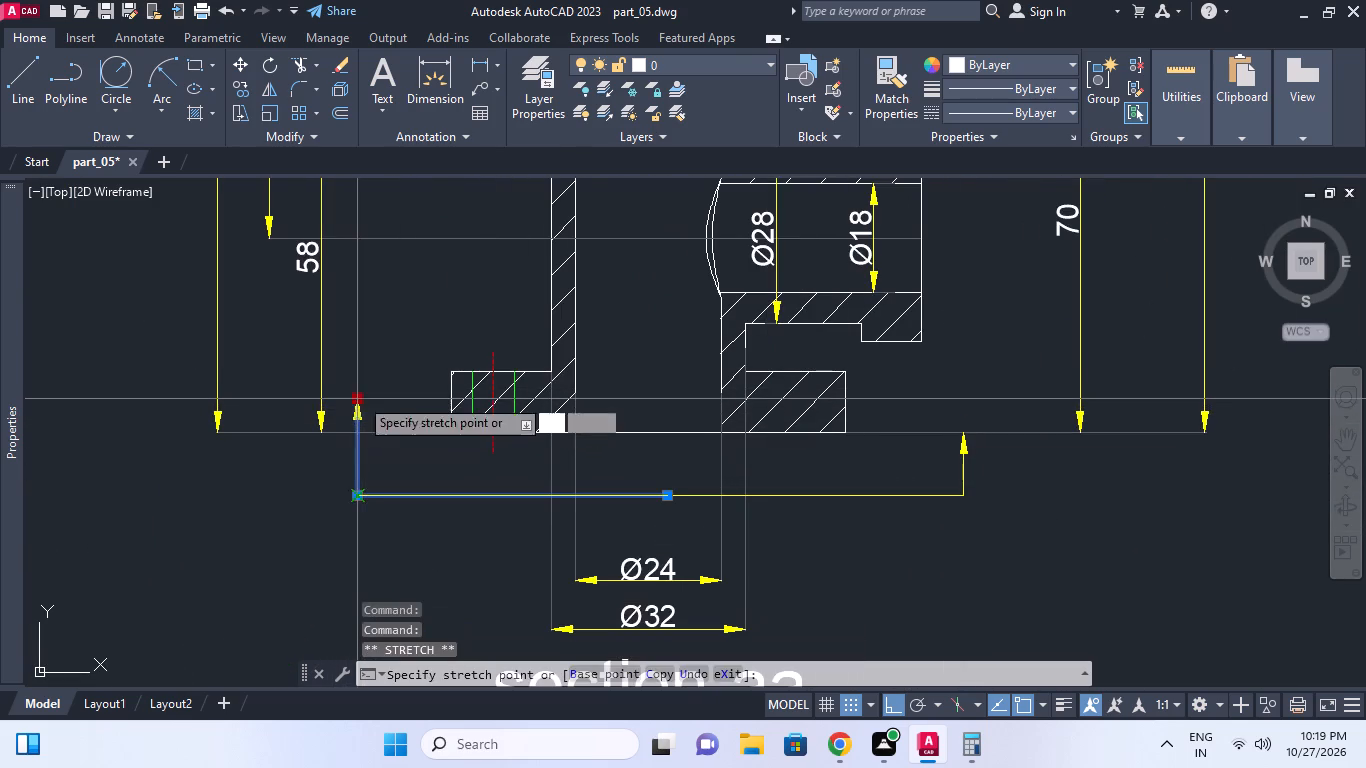
{"action": "left_click", "coordinate": [358, 424]}
{"action": "key", "text": "Escape"}
{"action": "scroll", "coordinate": [494, 443], "scroll_direction": "down", "scroll_amount": 1}
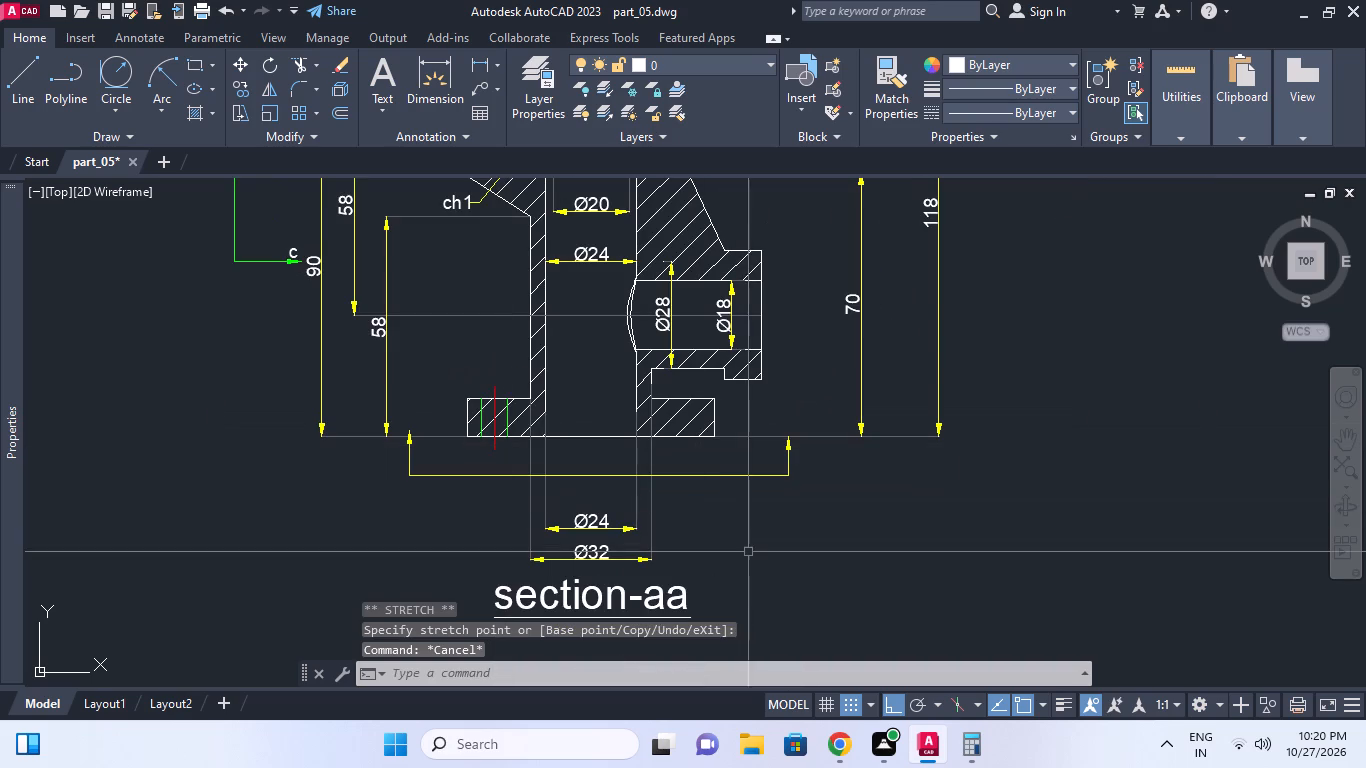
Copy the letter c from the lower green arrow to just above the tips of both yellow arrows under section-aa.
{"action": "middle_click_drag", "start_coordinate": [896, 486], "coordinate": [944, 470]}
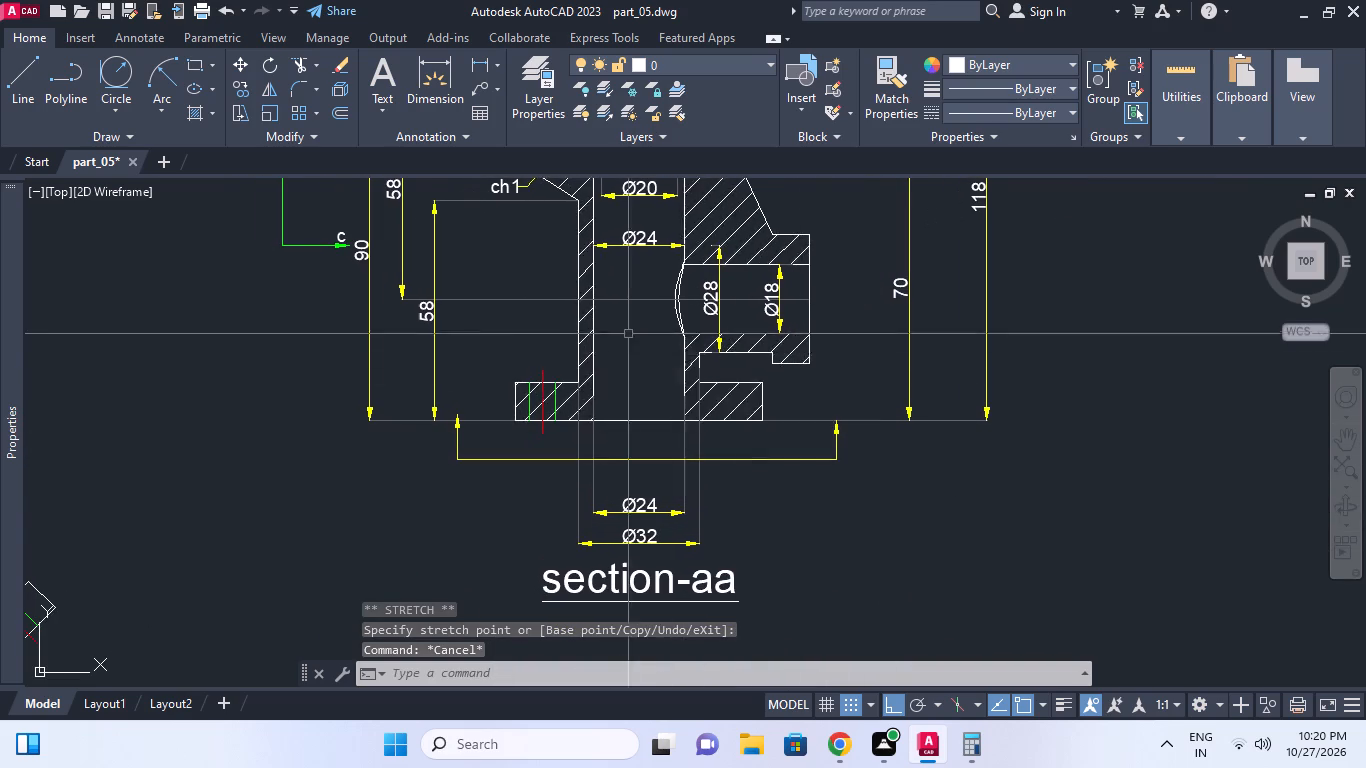
{"action": "scroll", "coordinate": [625, 332], "scroll_direction": "down", "scroll_amount": 1}
{"action": "middle_click_drag", "start_coordinate": [625, 336], "coordinate": [666, 385]}
{"action": "scroll", "coordinate": [498, 316], "scroll_direction": "up", "scroll_amount": 2}
{"action": "left_click", "coordinate": [480, 319]}
{"action": "right_click", "coordinate": [419, 328]}
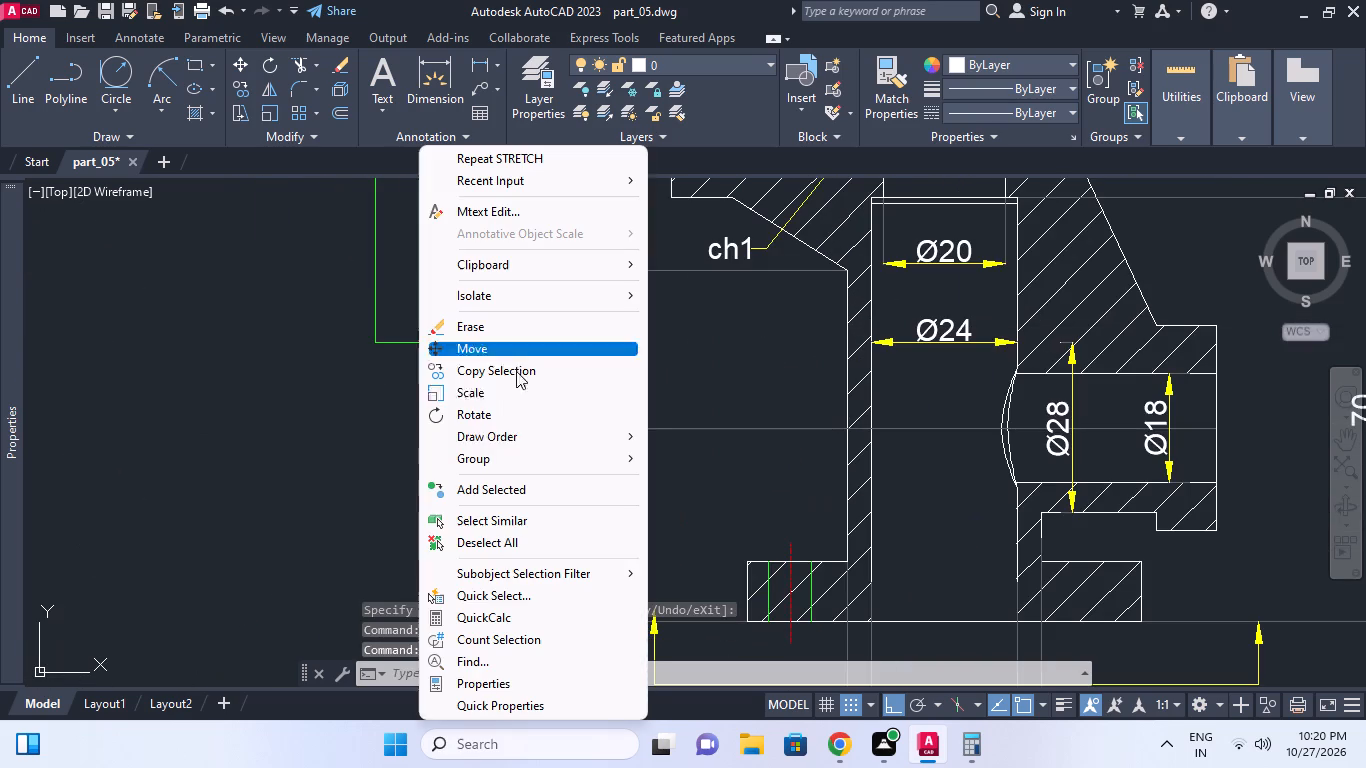
{"action": "left_click", "coordinate": [538, 373]}
{"action": "left_click", "coordinate": [494, 423]}
{"action": "middle_click_drag", "start_coordinate": [628, 527], "coordinate": [632, 402]}
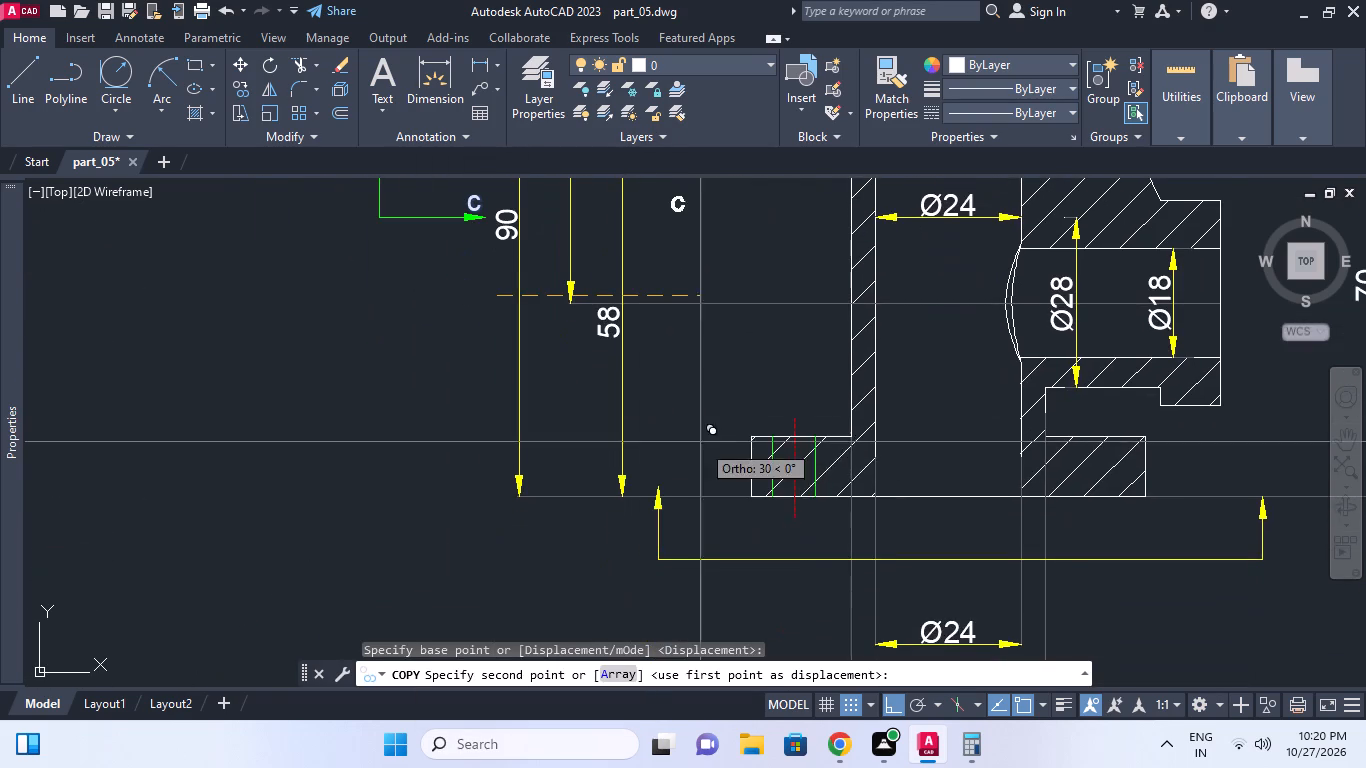
{"action": "key", "text": "F8"}
{"action": "middle_click_drag", "start_coordinate": [826, 613], "coordinate": [824, 405]}
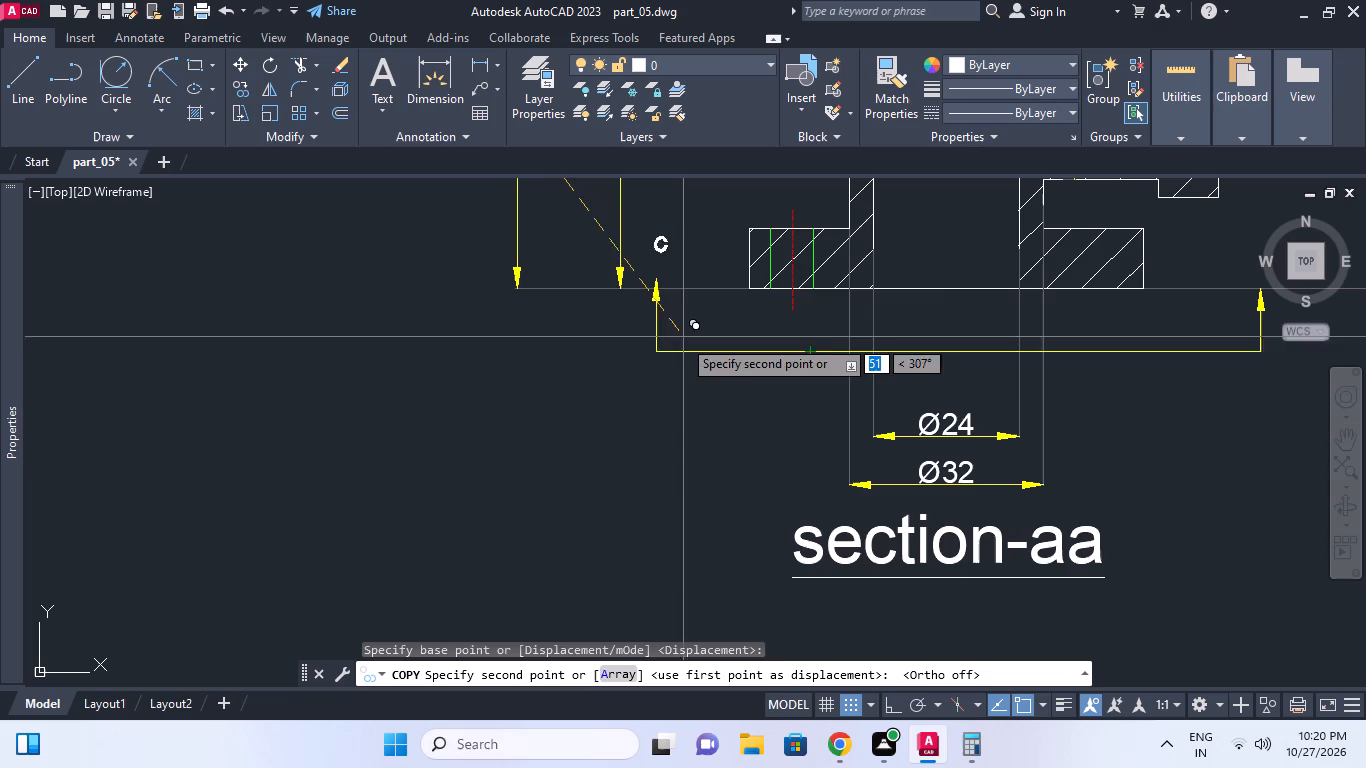
{"action": "left_click", "coordinate": [677, 356]}
{"action": "middle_click_drag", "start_coordinate": [749, 370], "coordinate": [545, 455]}
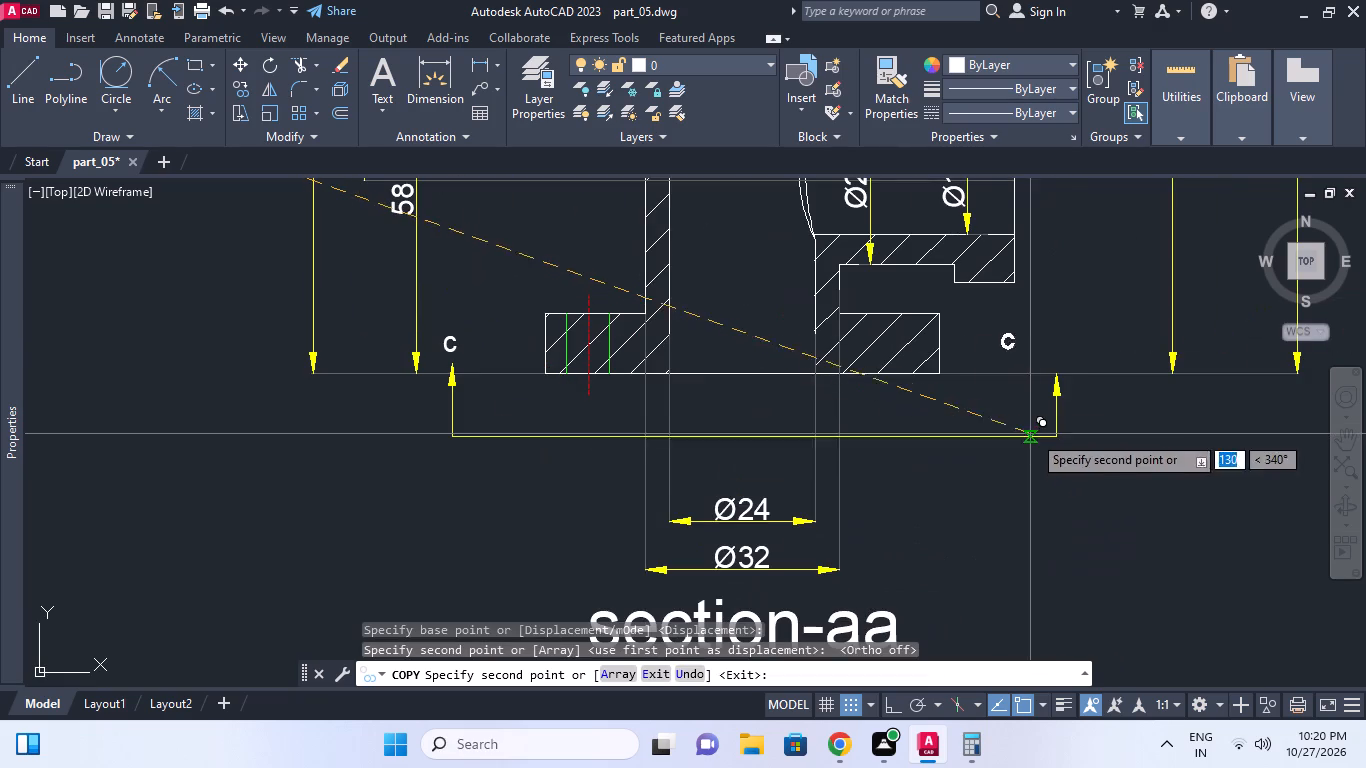
{"action": "left_click", "coordinate": [1079, 453]}
{"action": "key", "text": "Escape"}
Change the copied letters above the right and left yellow arrows to d.
{"action": "double_click", "coordinate": [1060, 355]}
{"action": "scroll", "coordinate": [1060, 355], "scroll_direction": "up", "scroll_amount": 1}
{"action": "key", "text": "BackSpace"}
{"action": "scroll", "coordinate": [1060, 355], "scroll_direction": "up", "scroll_amount": 1}
{"action": "key", "text": "d"}
{"action": "left_click", "coordinate": [976, 308]}
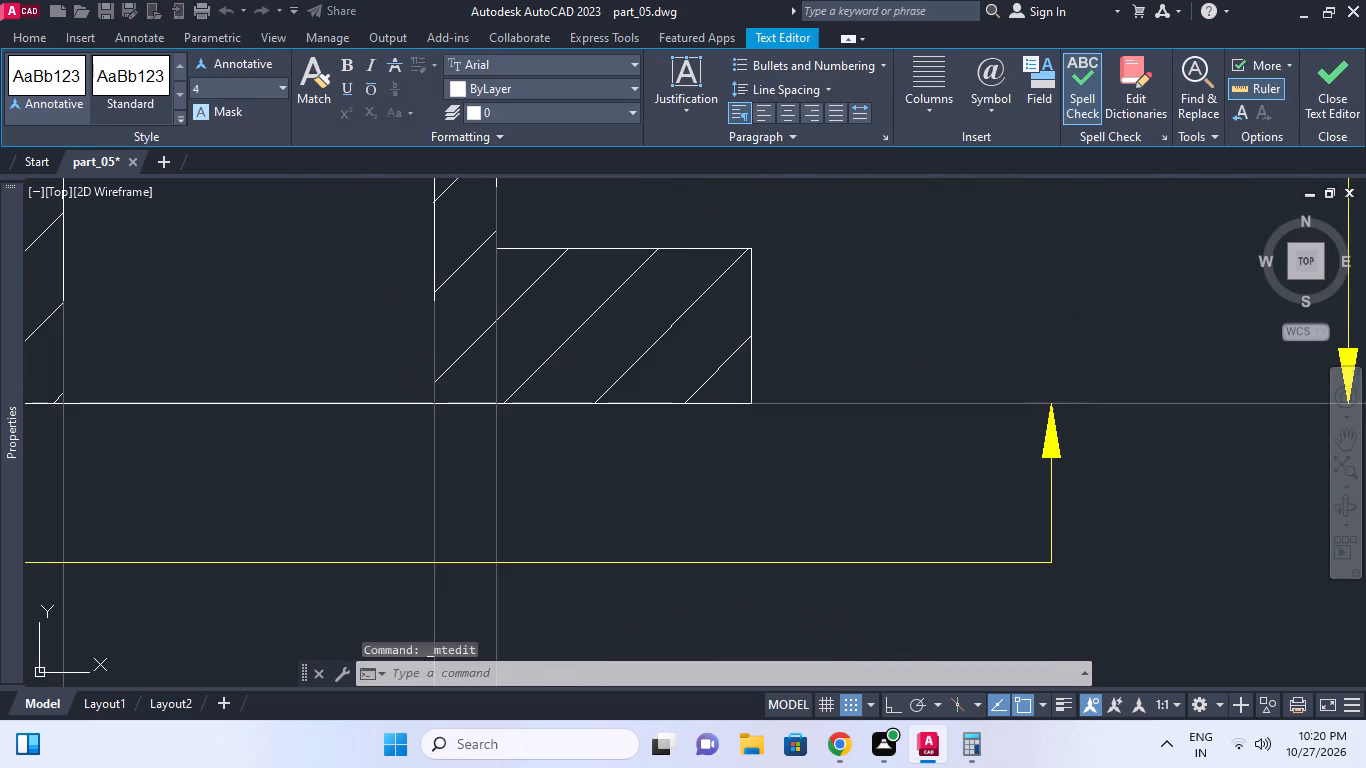
{"action": "scroll", "coordinate": [926, 308], "scroll_direction": "down", "scroll_amount": 1}
{"action": "middle_click_drag", "start_coordinate": [925, 310], "coordinate": [1062, 356]}
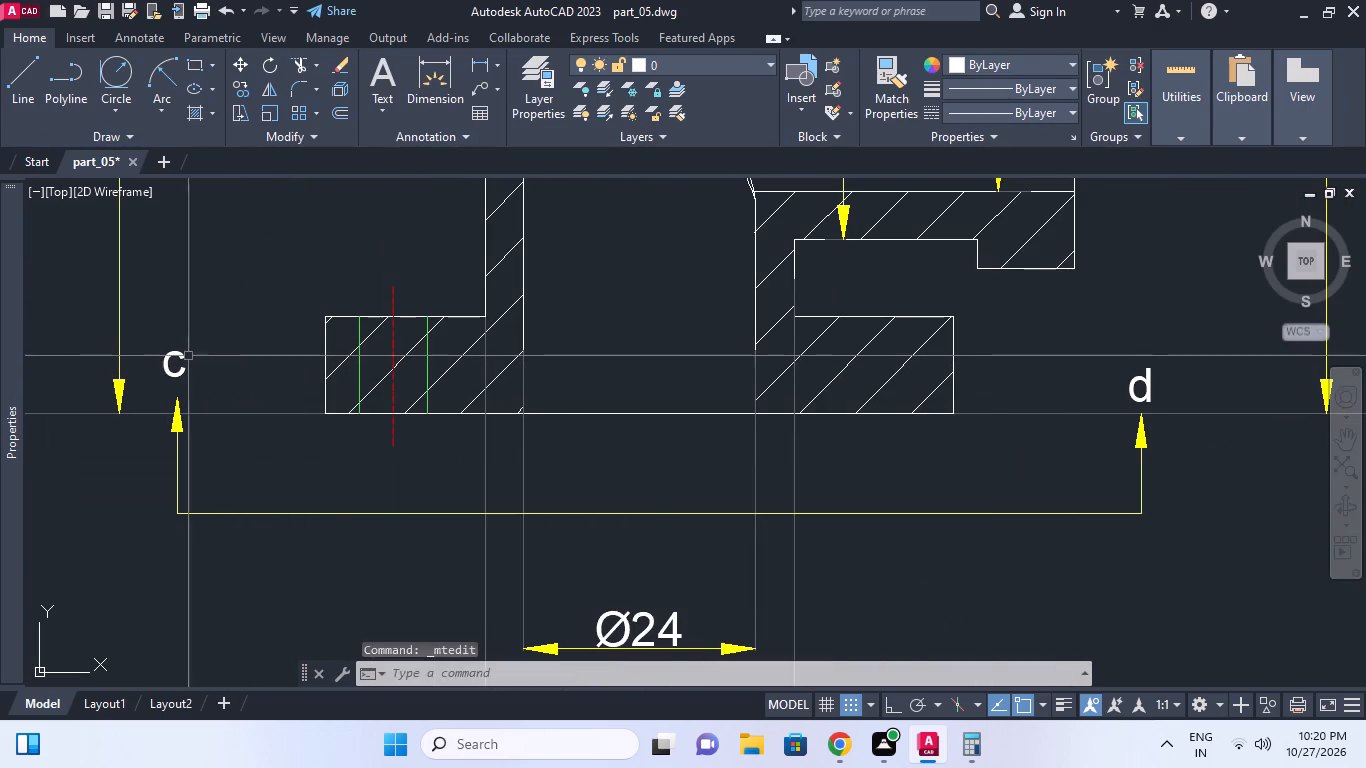
{"action": "double_click", "coordinate": [183, 354]}
{"action": "key", "text": "d"}
{"action": "key", "text": "BackSpace"}
{"action": "key", "text": "BackSpace"}
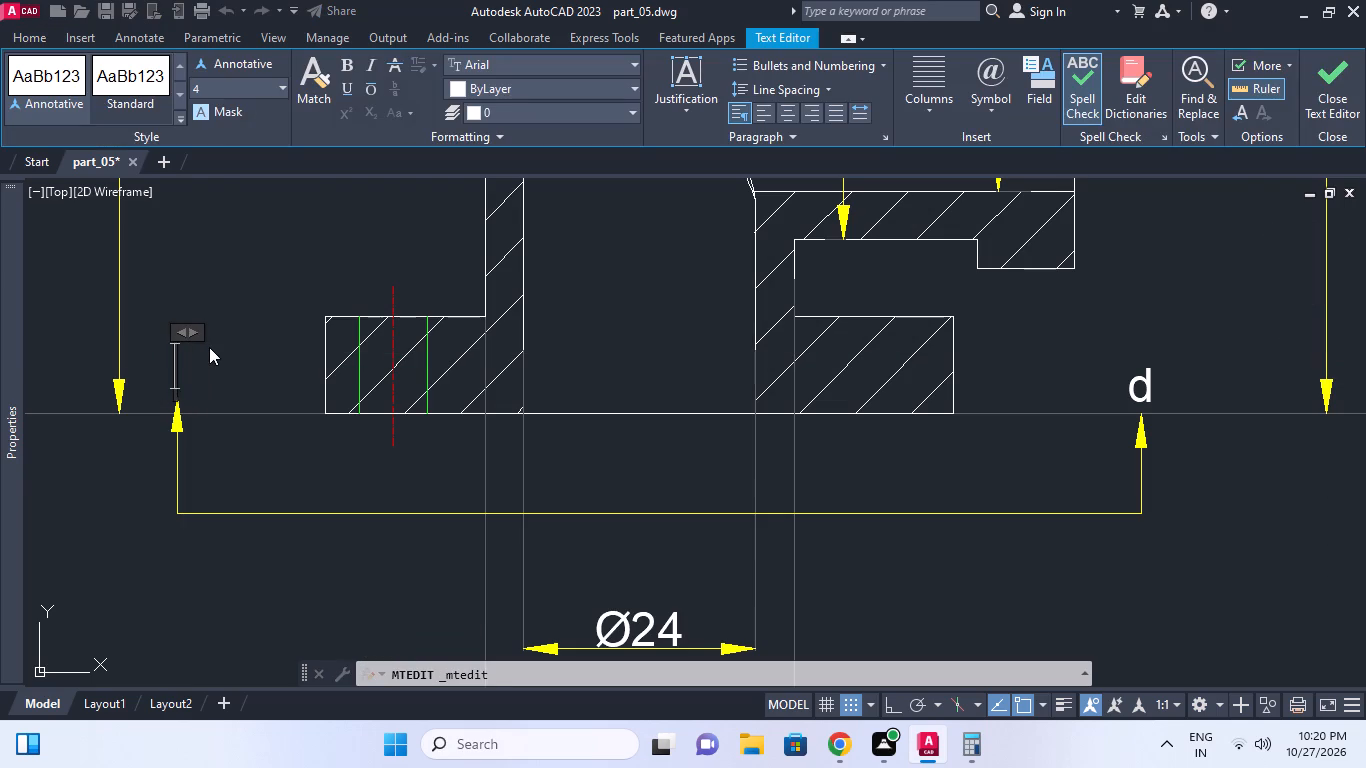
{"action": "key", "text": "d"}
{"action": "left_click", "coordinate": [228, 321]}
Explode both leaders that form the d view-direction line beneath section-aa.
{"action": "scroll", "coordinate": [228, 322], "scroll_direction": "down", "scroll_amount": 2}
{"action": "middle_click_drag", "start_coordinate": [235, 328], "coordinate": [318, 370]}
{"action": "scroll", "coordinate": [540, 437], "scroll_direction": "down", "scroll_amount": 1}
{"action": "middle_click", "coordinate": [541, 437]}
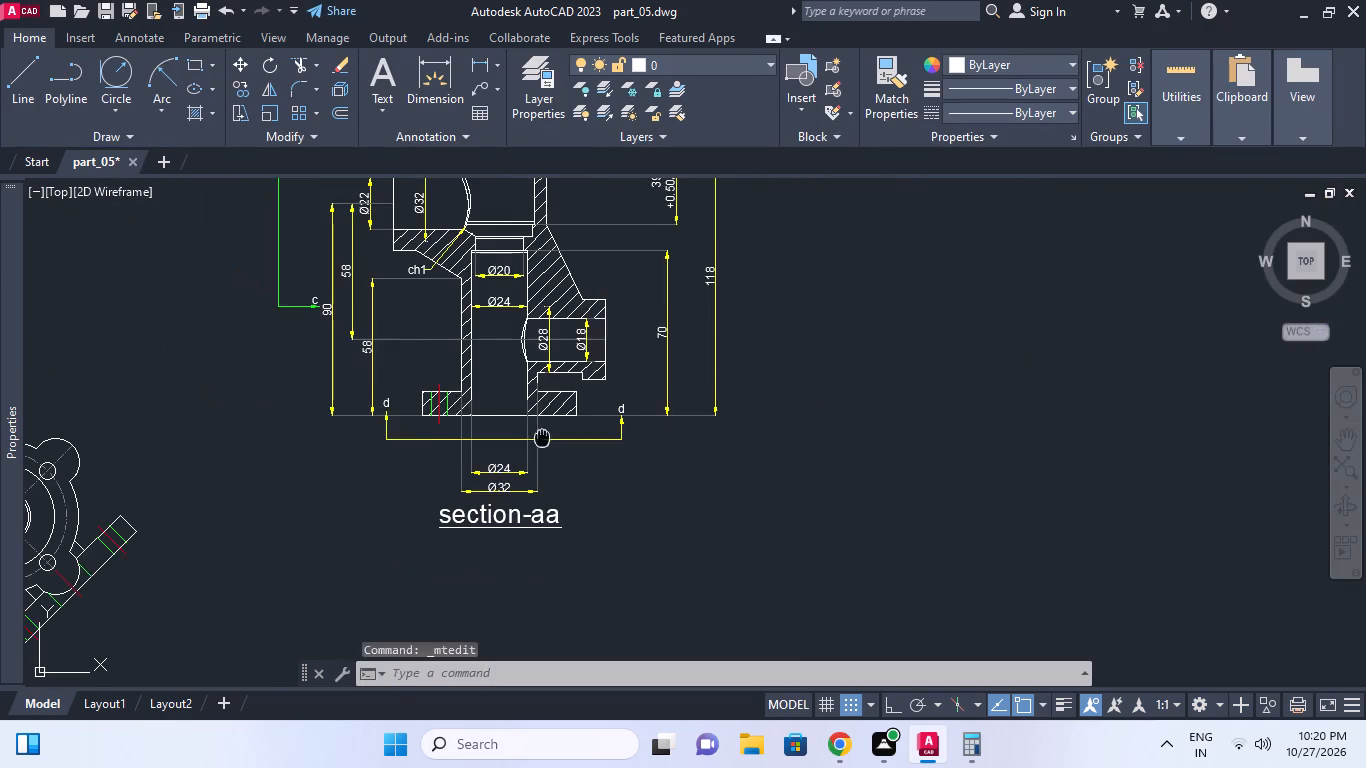
{"action": "scroll", "coordinate": [681, 451], "scroll_direction": "down", "scroll_amount": 2}
{"action": "middle_click_drag", "start_coordinate": [681, 451], "coordinate": [690, 440]}
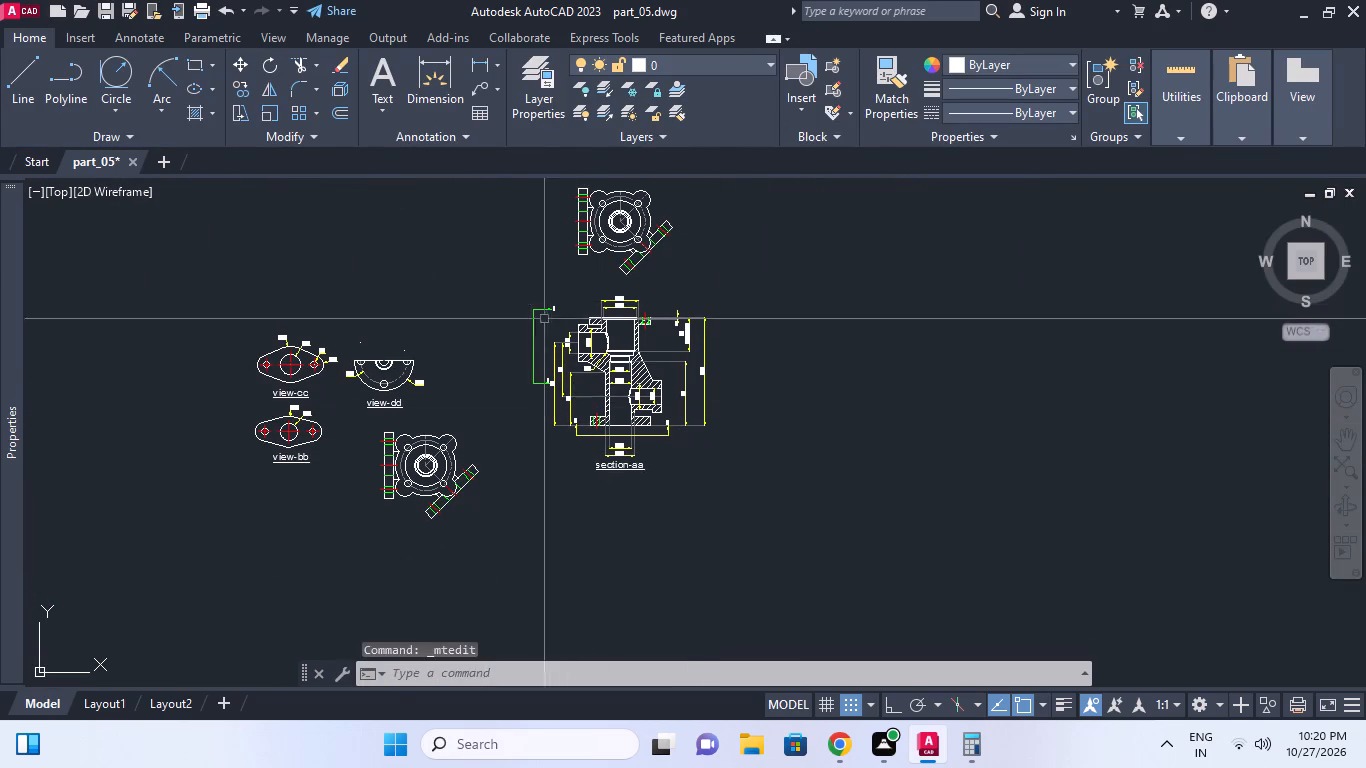
{"action": "scroll", "coordinate": [562, 466], "scroll_direction": "up", "scroll_amount": 2}
{"action": "left_click", "coordinate": [630, 392]}
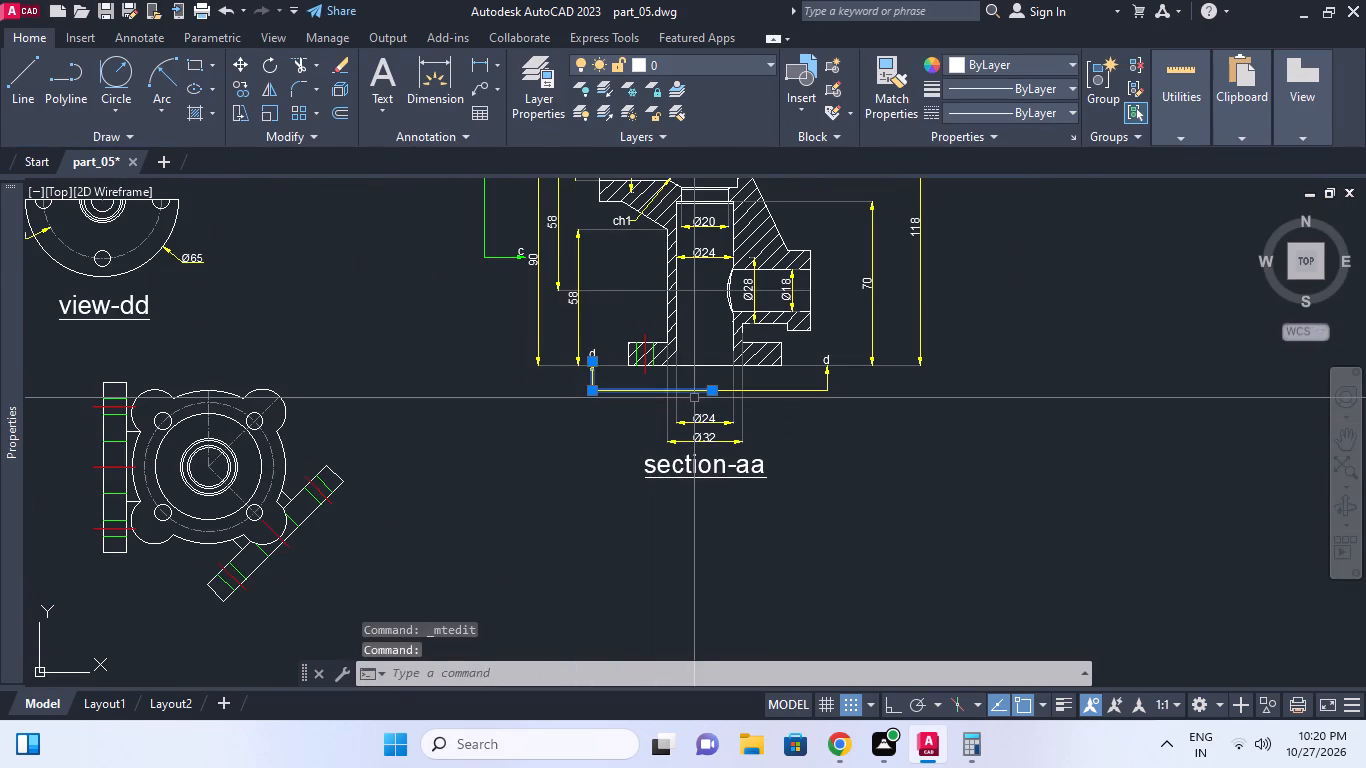
{"action": "key", "text": "x"}
{"action": "key", "text": "space"}
{"action": "left_click", "coordinate": [771, 388]}
{"action": "key", "text": "space"}
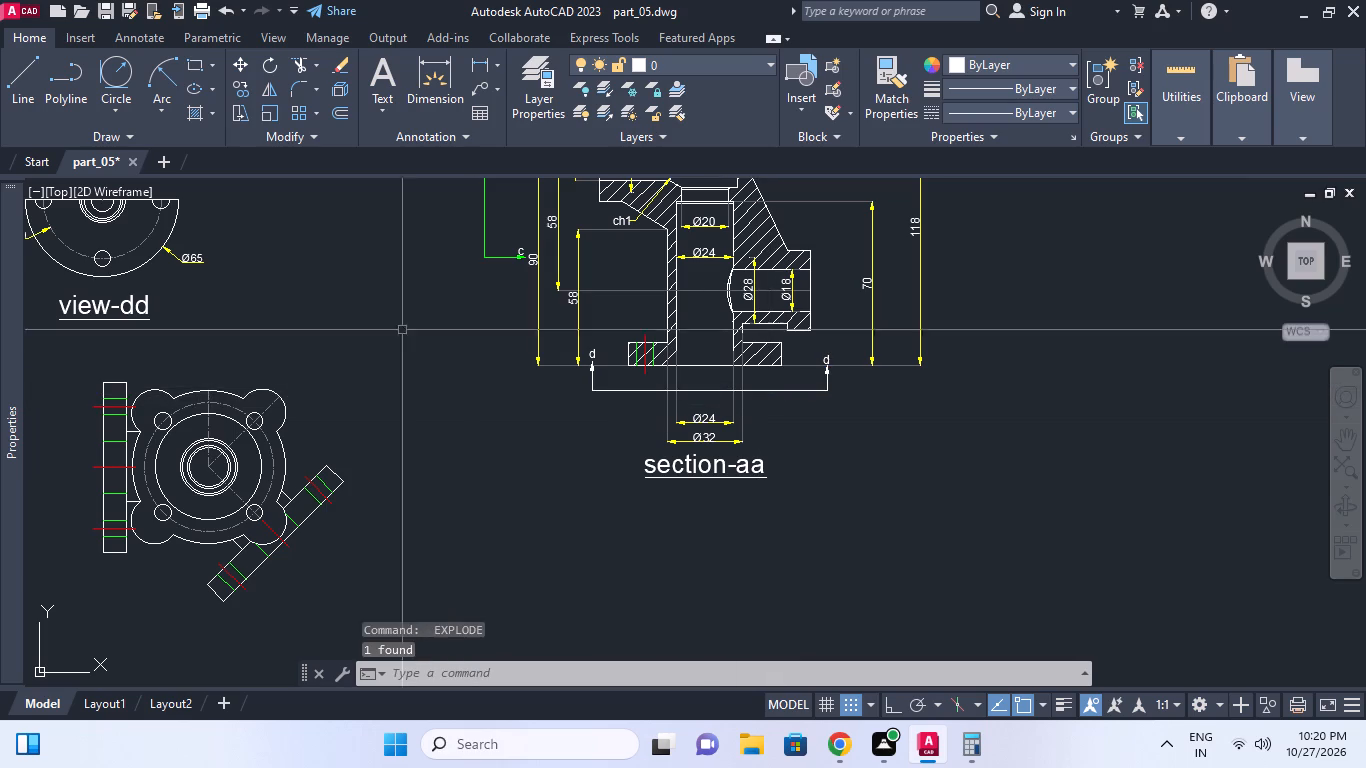
Match the green line properties of the c view-direction line onto the exploded d lines and both of their arrowheads.
{"action": "middle_click_drag", "start_coordinate": [389, 310], "coordinate": [398, 334]}
{"action": "left_click", "coordinate": [500, 252]}
{"action": "left_click", "coordinate": [476, 231]}
{"action": "scroll", "coordinate": [489, 263], "scroll_direction": "down", "scroll_amount": 1}
{"action": "middle_click", "coordinate": [489, 280]}
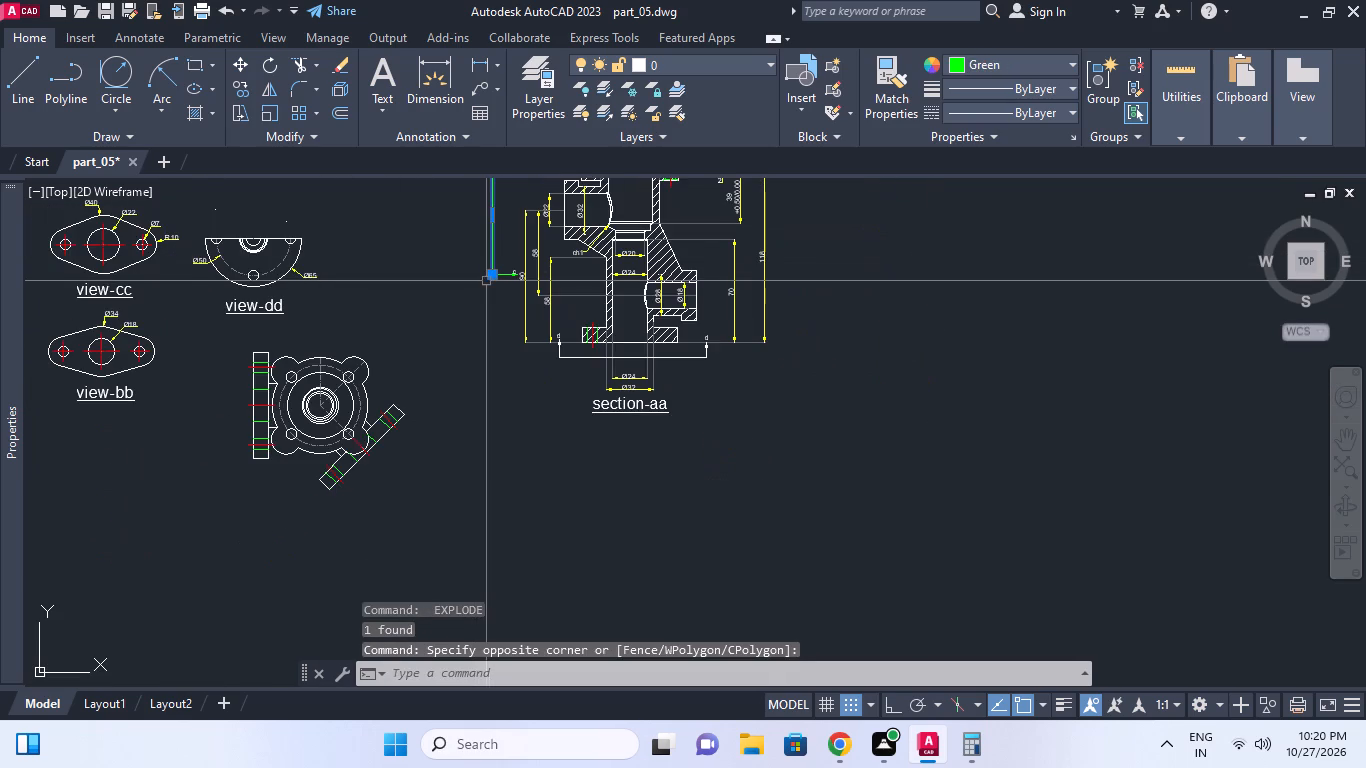
{"action": "type", "text": "ma"}
{"action": "key", "text": "space"}
{"action": "scroll", "coordinate": [559, 381], "scroll_direction": "up", "scroll_amount": 2}
{"action": "left_click", "coordinate": [603, 342]}
{"action": "left_click", "coordinate": [546, 313]}
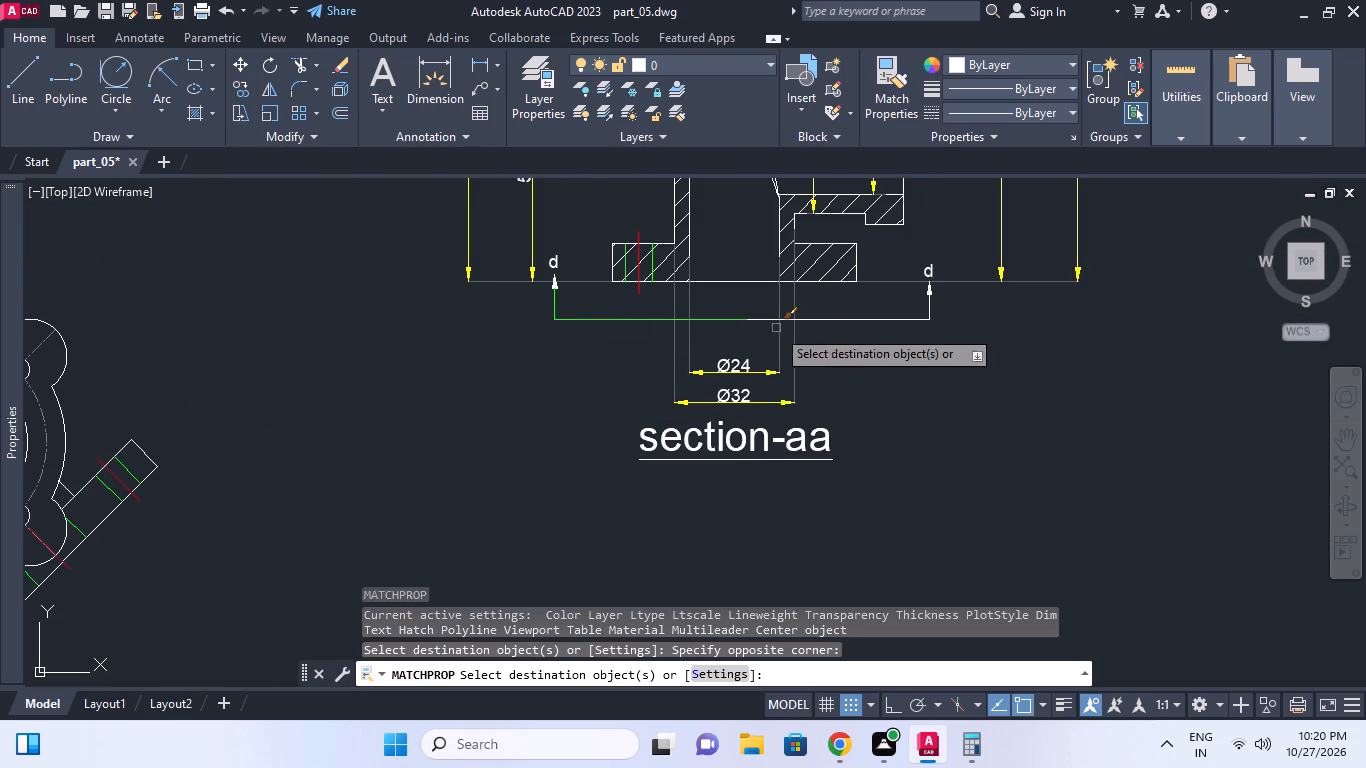
{"action": "left_click", "coordinate": [911, 353]}
{"action": "left_click", "coordinate": [847, 314]}
{"action": "scroll", "coordinate": [922, 301], "scroll_direction": "up", "scroll_amount": 2}
{"action": "left_click", "coordinate": [1011, 267]}
{"action": "left_click", "coordinate": [882, 267]}
{"action": "scroll", "coordinate": [940, 331], "scroll_direction": "down", "scroll_amount": 1}
{"action": "middle_click_drag", "start_coordinate": [945, 333], "coordinate": [953, 333]}
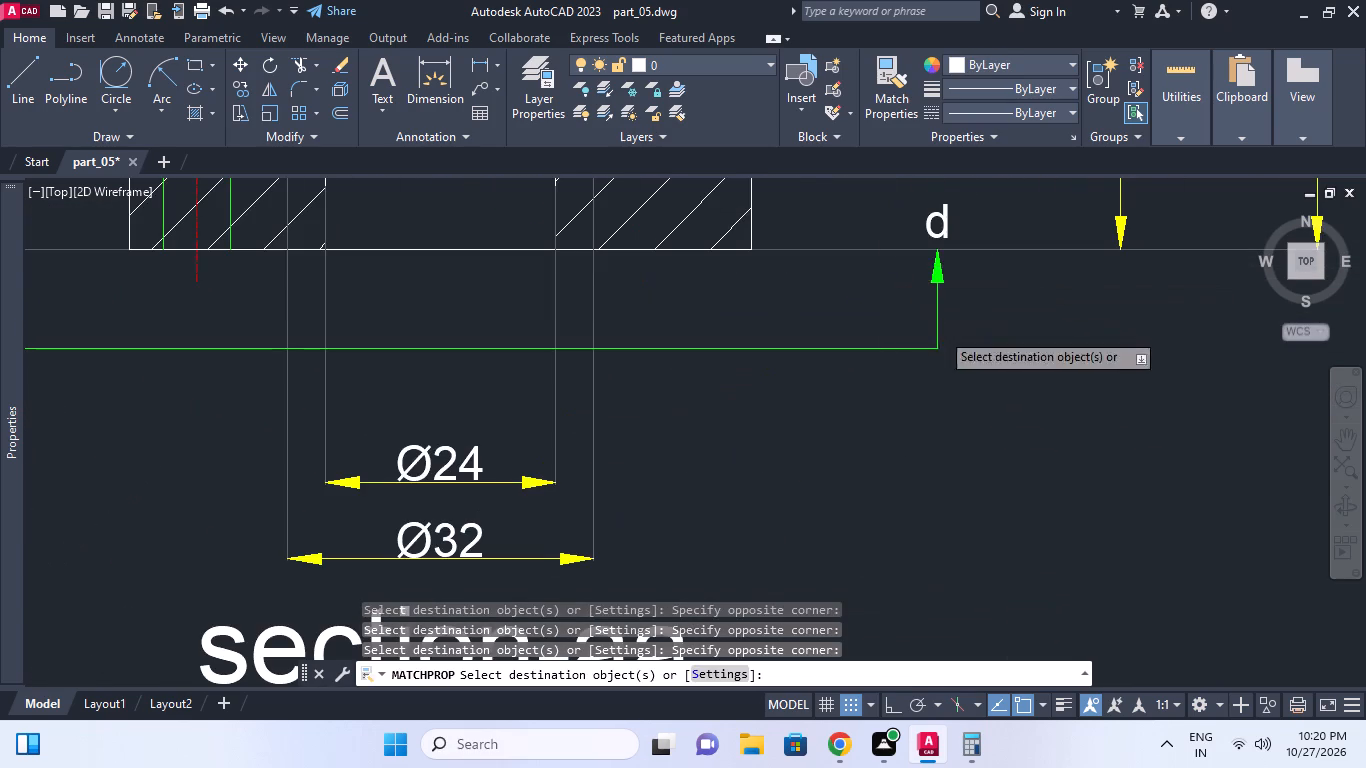
{"action": "middle_click_drag", "start_coordinate": [953, 333], "coordinate": [1063, 347]}
{"action": "scroll", "coordinate": [430, 289], "scroll_direction": "up", "scroll_amount": 2}
{"action": "left_click", "coordinate": [539, 284]}
{"action": "left_click", "coordinate": [492, 268]}
{"action": "right_click", "coordinate": [492, 268]}
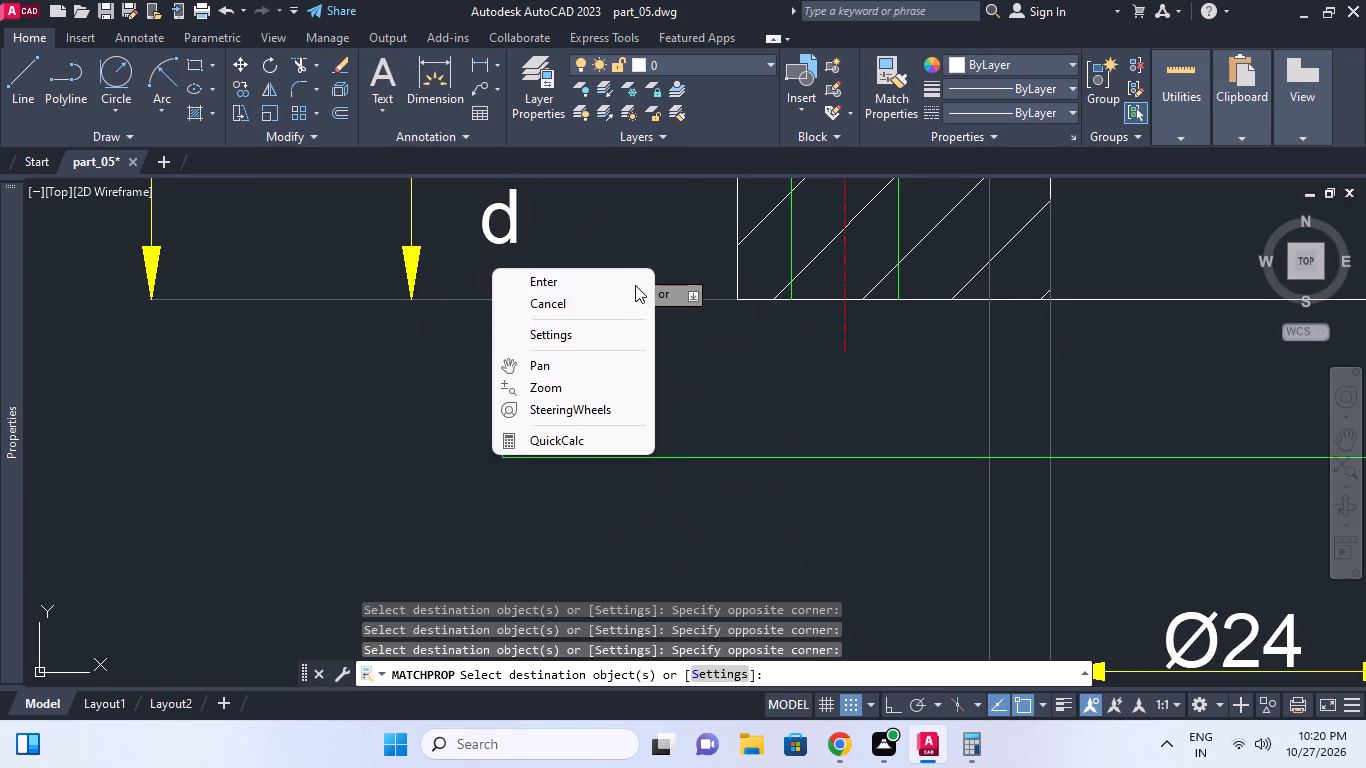
{"action": "left_click", "coordinate": [635, 285]}
{"action": "scroll", "coordinate": [635, 285], "scroll_direction": "down", "scroll_amount": 6}
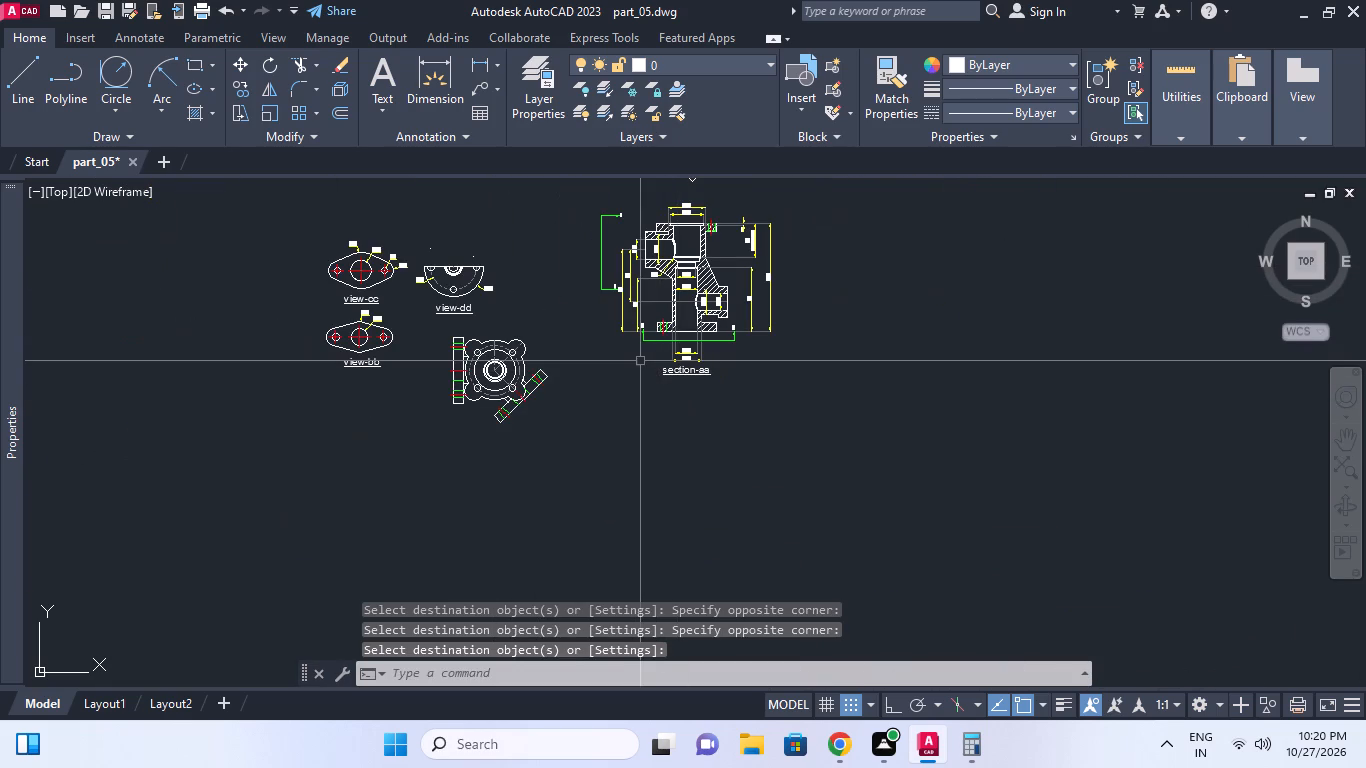
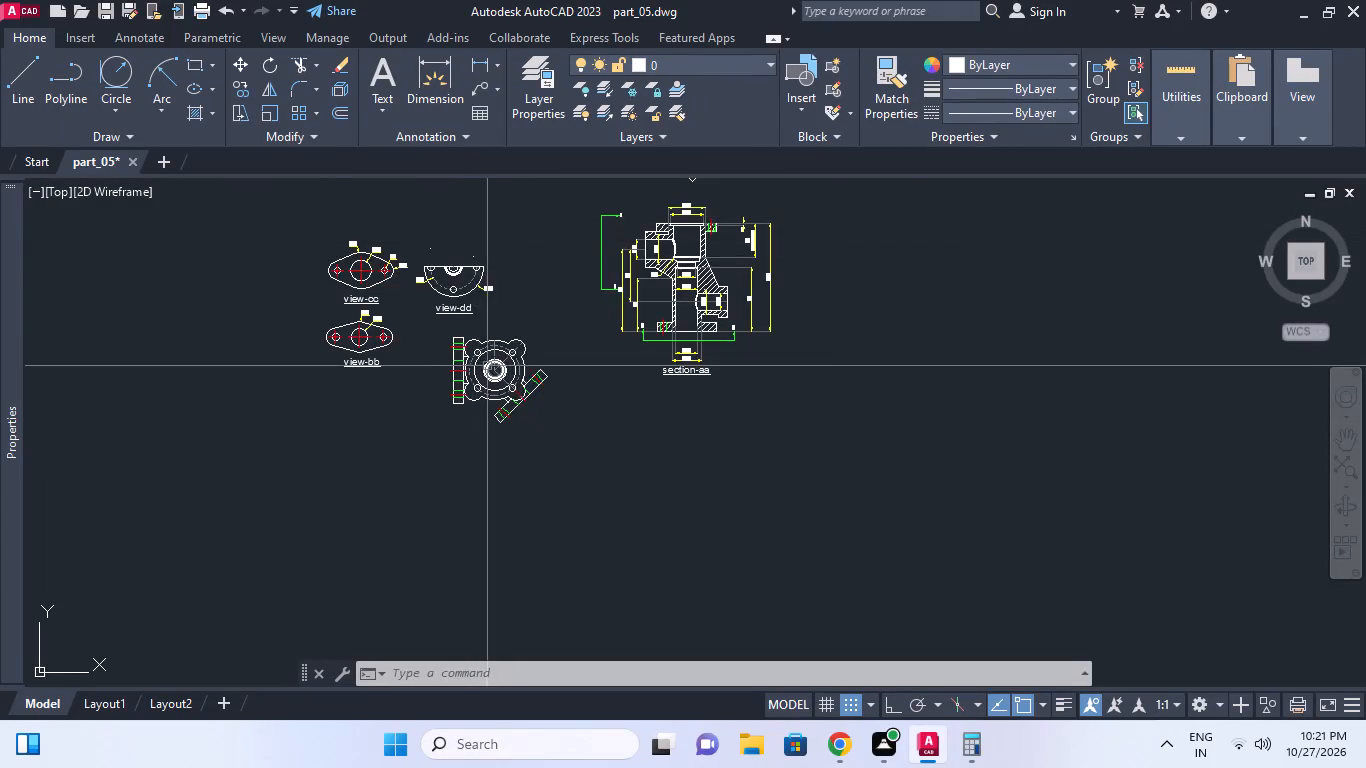
Erase the duplicate top view of the valve body located below view-dd, keeping the copy above section-aa.
{"action": "scroll", "coordinate": [488, 366], "scroll_direction": "up", "scroll_amount": 1}
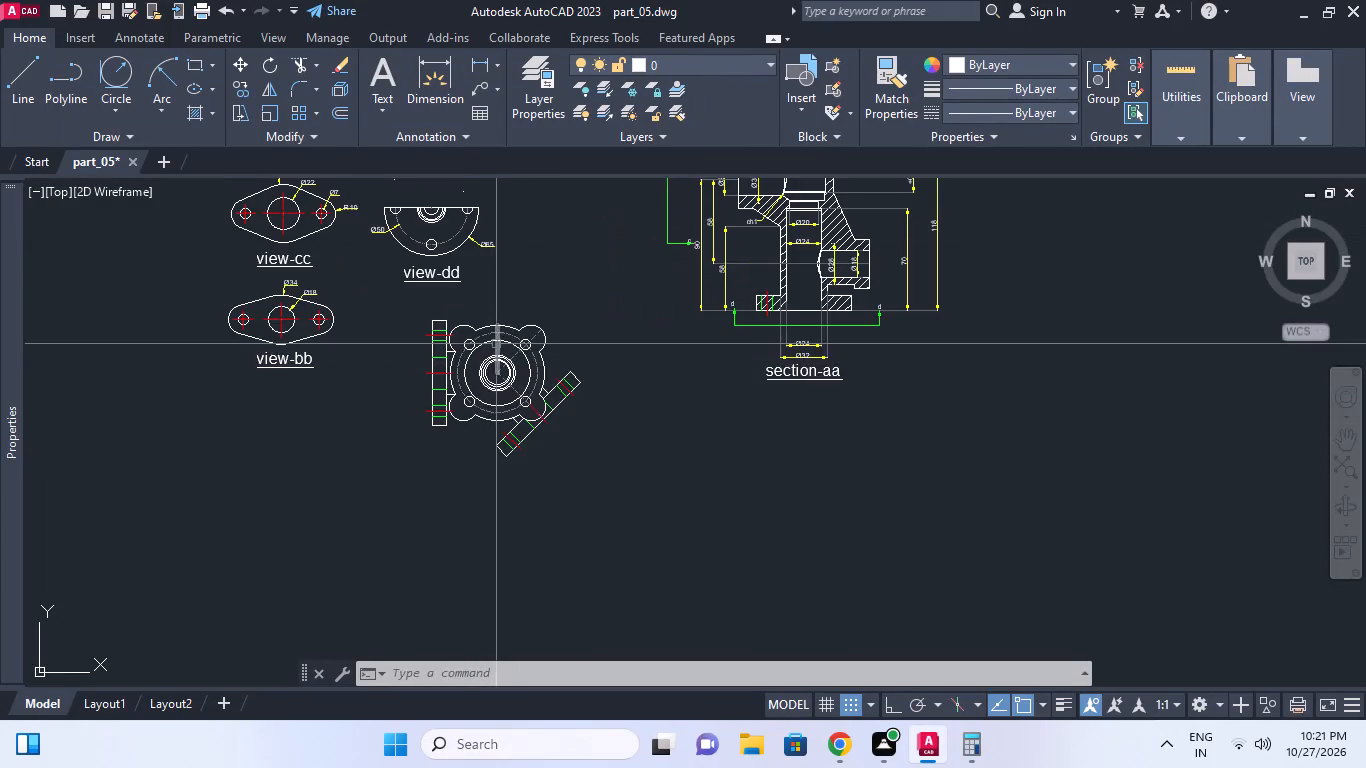
{"action": "middle_click_drag", "start_coordinate": [506, 358], "coordinate": [560, 493]}
{"action": "middle_click", "coordinate": [585, 462]}
{"action": "scroll", "coordinate": [585, 462], "scroll_direction": "down", "scroll_amount": 2}
{"action": "left_click", "coordinate": [689, 333]}
{"action": "scroll", "coordinate": [606, 426], "scroll_direction": "up", "scroll_amount": 2}
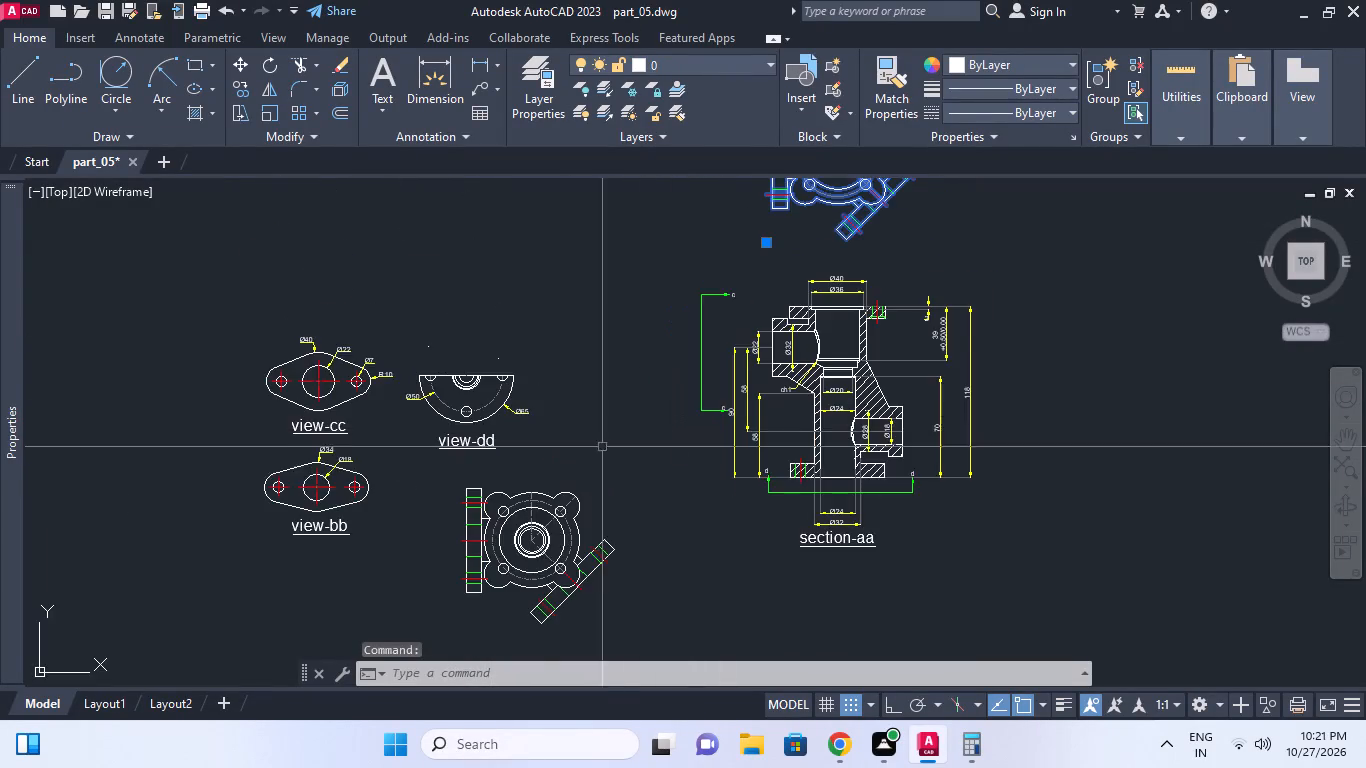
{"action": "key", "text": "Escape"}
{"action": "middle_click_drag", "start_coordinate": [602, 467], "coordinate": [697, 370]}
{"action": "key", "text": "e"}
{"action": "key", "text": "space"}
{"action": "left_click", "coordinate": [734, 542]}
{"action": "left_click", "coordinate": [545, 378]}
{"action": "right_click", "coordinate": [545, 378]}
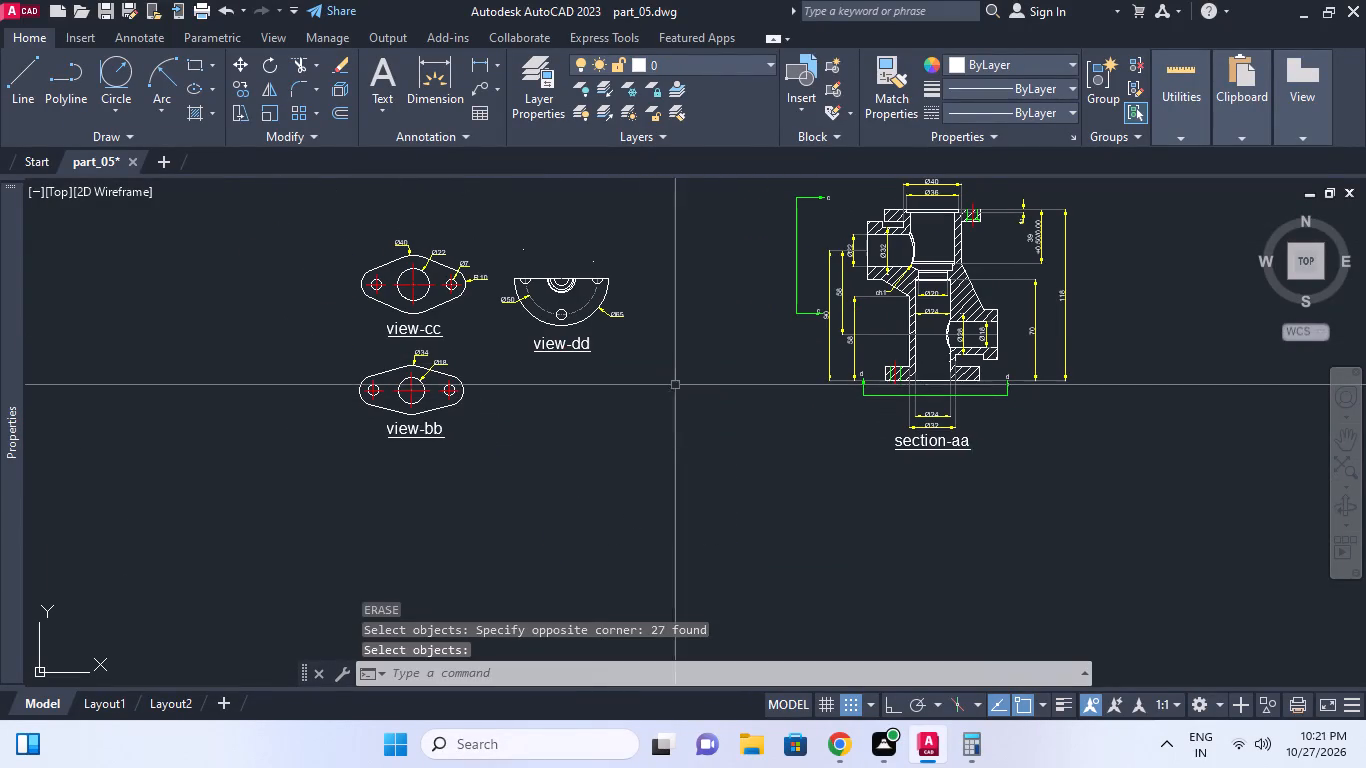
Add a horizontal linear dimension above the top view from the left flange's top-edge midpoint to the body's vertical centreline.
{"action": "middle_click_drag", "start_coordinate": [678, 411], "coordinate": [641, 494]}
{"action": "middle_click_drag", "start_coordinate": [880, 318], "coordinate": [800, 464]}
{"action": "scroll", "coordinate": [813, 323], "scroll_direction": "up", "scroll_amount": 1}
{"action": "middle_click_drag", "start_coordinate": [825, 287], "coordinate": [825, 332]}
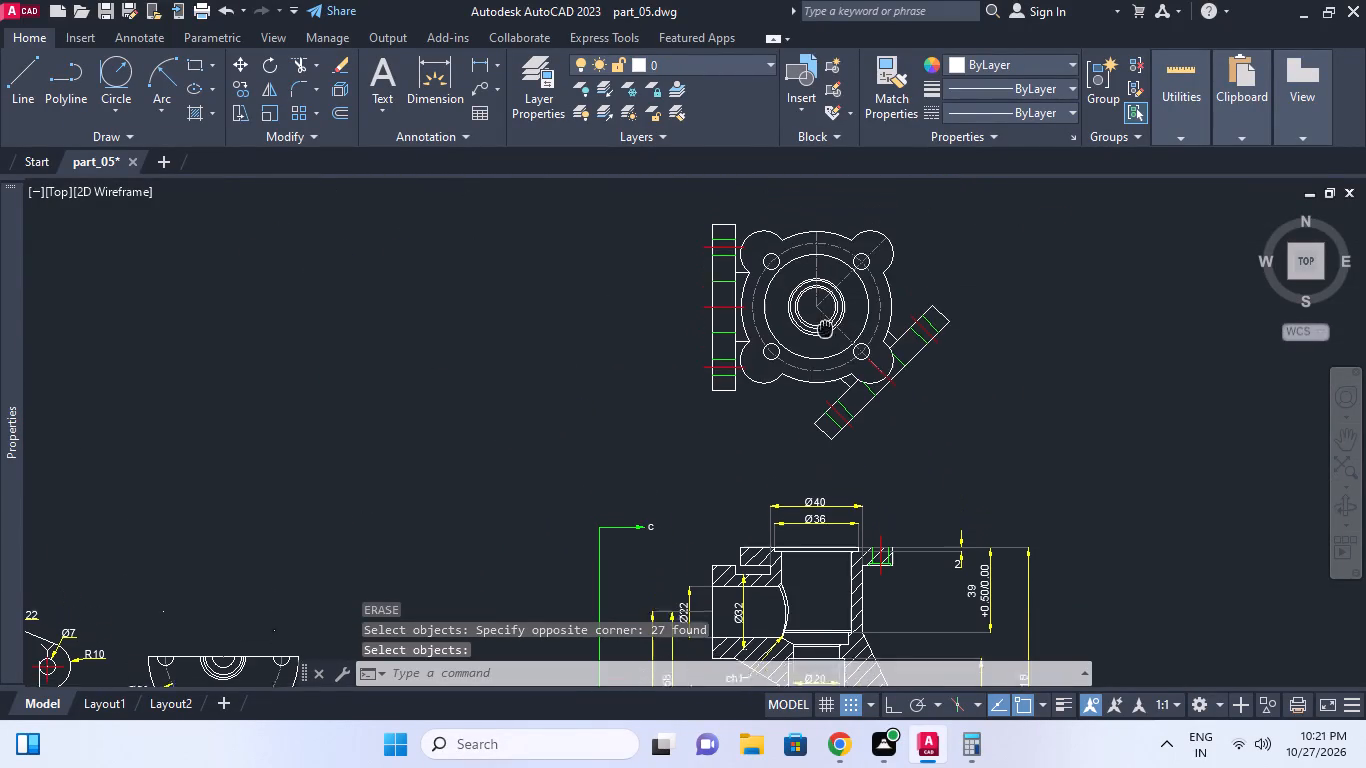
{"action": "middle_click_drag", "start_coordinate": [825, 332], "coordinate": [825, 333]}
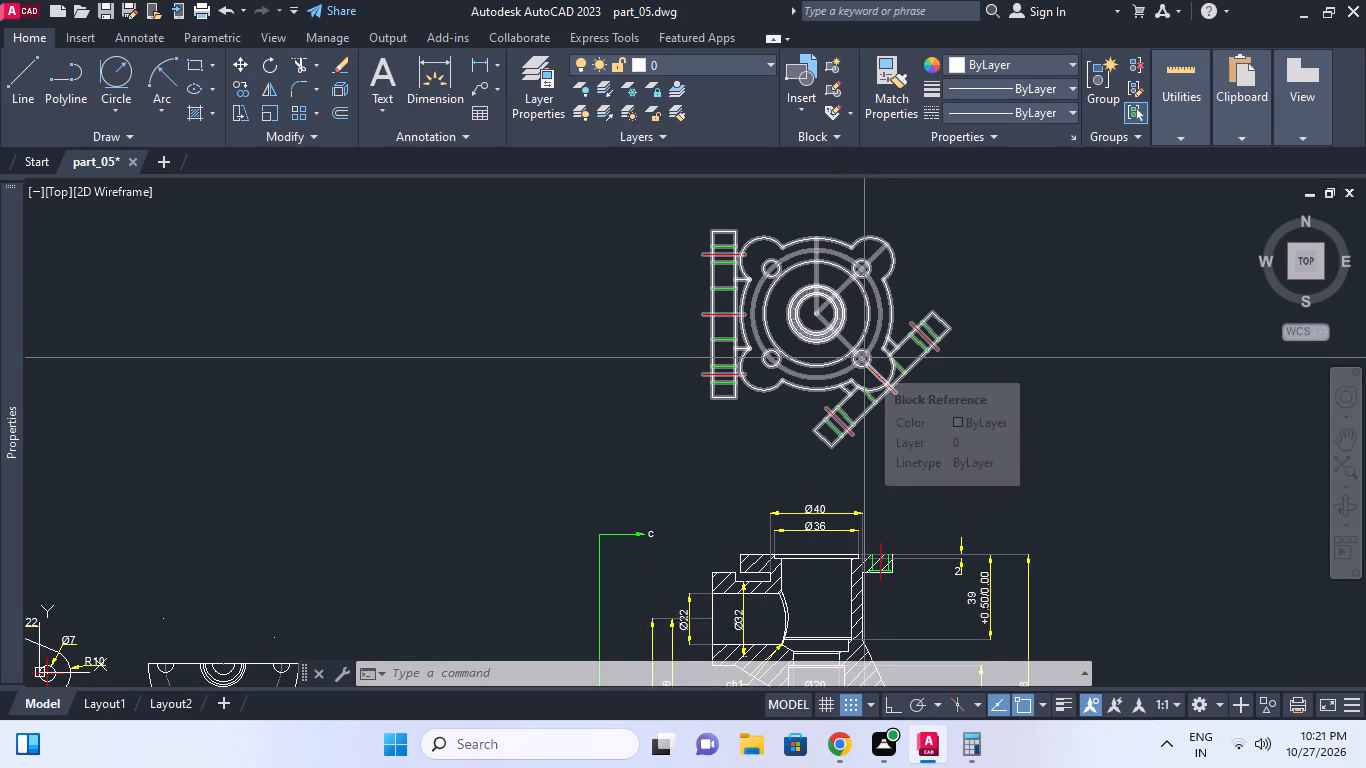
{"action": "type", "text": "dli"}
{"action": "key", "text": "space"}
{"action": "left_click", "coordinate": [722, 225]}
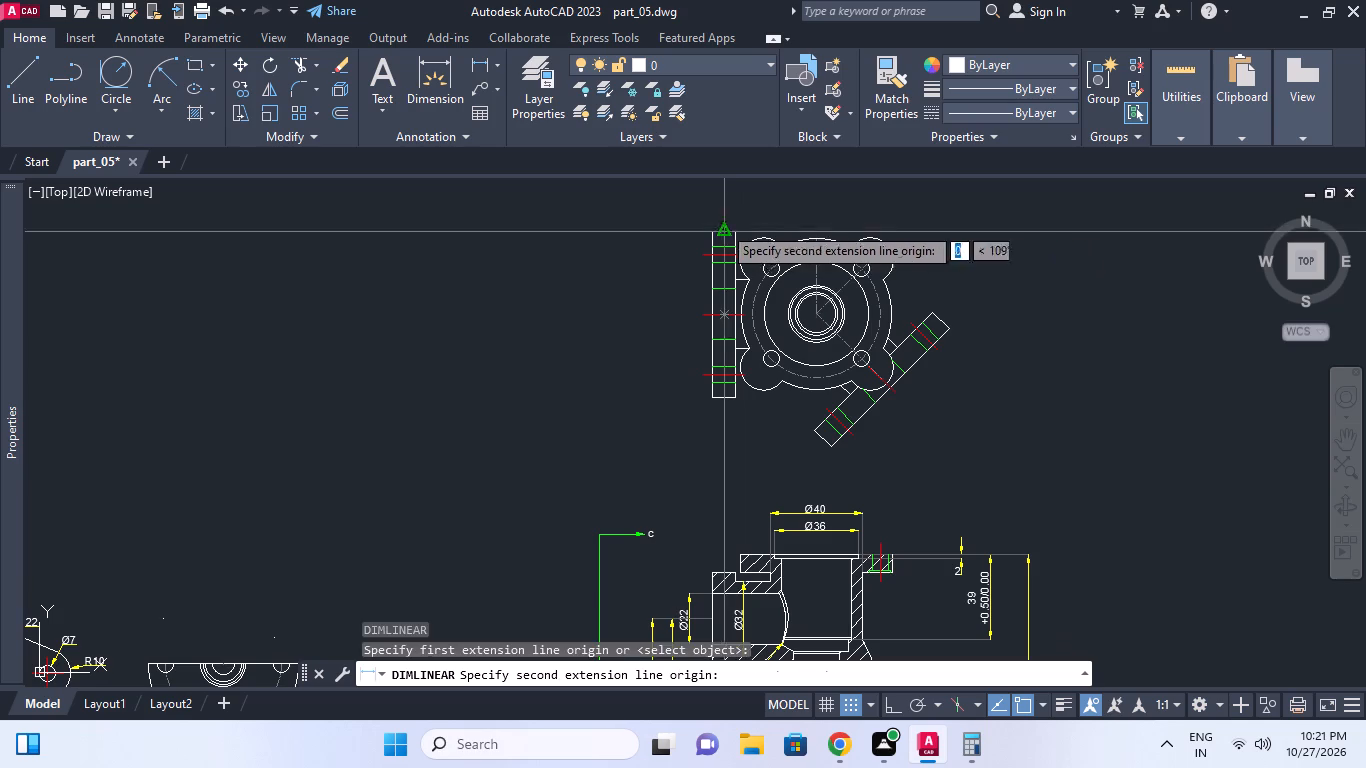
{"action": "left_click", "coordinate": [811, 242]}
{"action": "left_click", "coordinate": [775, 197]}
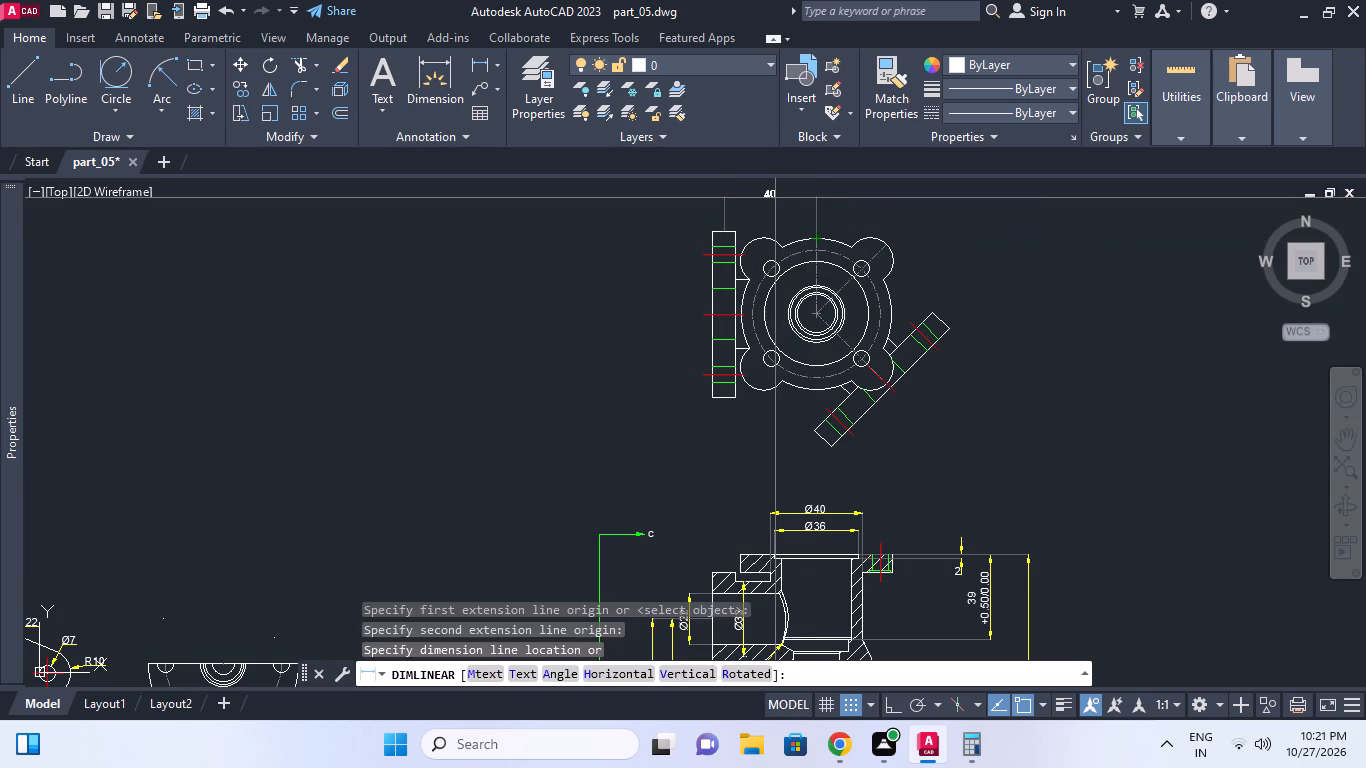
Stretch the flange-side origin of the horizontal dimension to the left flange's outer top corner.
{"action": "middle_click", "coordinate": [838, 275]}
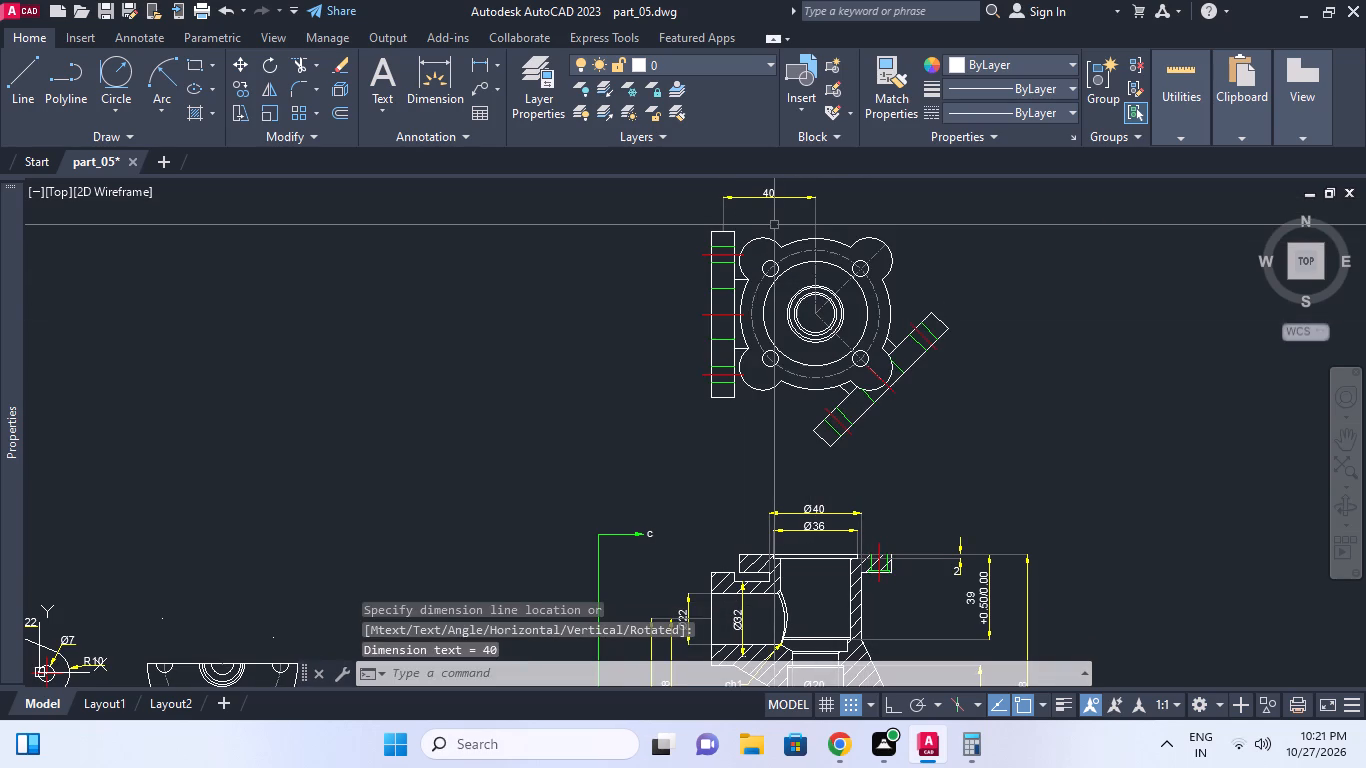
{"action": "scroll", "coordinate": [723, 199], "scroll_direction": "up", "scroll_amount": 1}
{"action": "left_click", "coordinate": [736, 209]}
{"action": "left_click", "coordinate": [717, 202]}
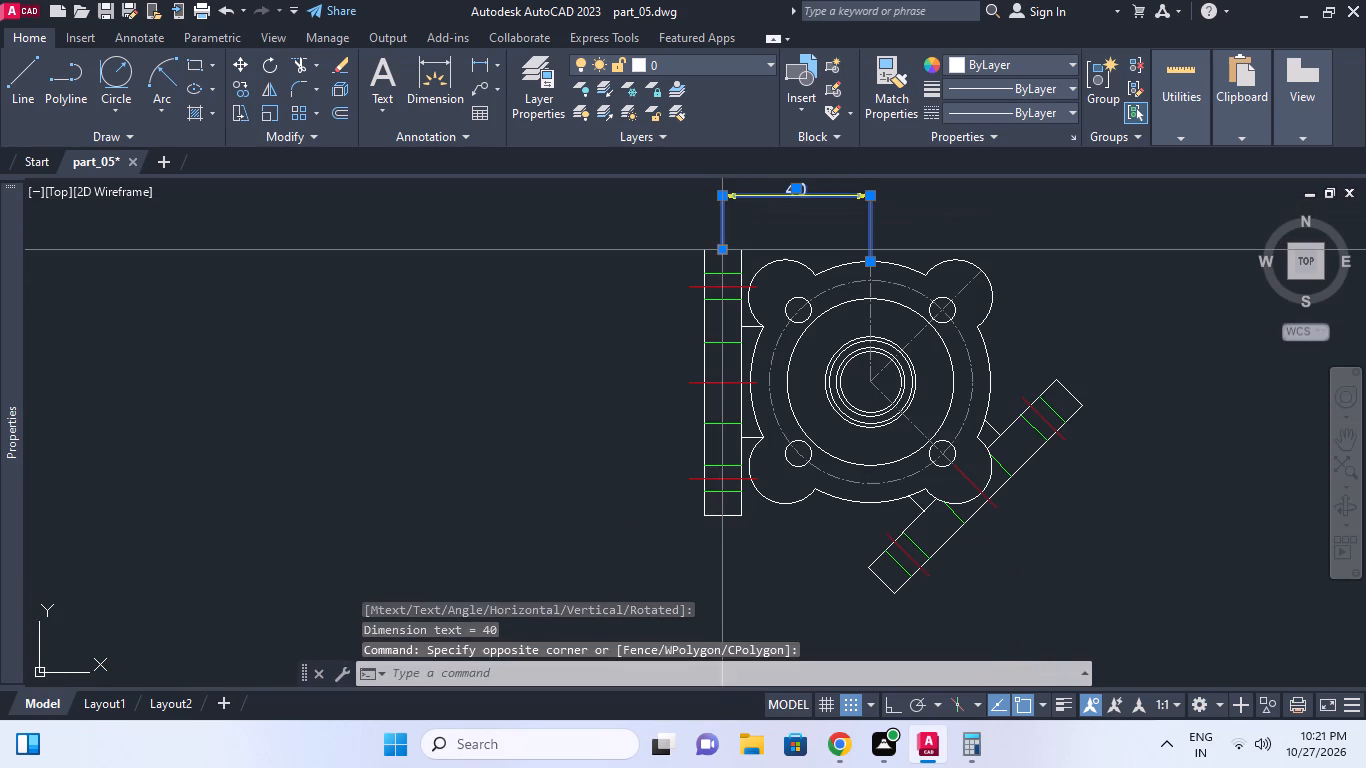
{"action": "left_click", "coordinate": [726, 251]}
{"action": "left_click", "coordinate": [709, 250]}
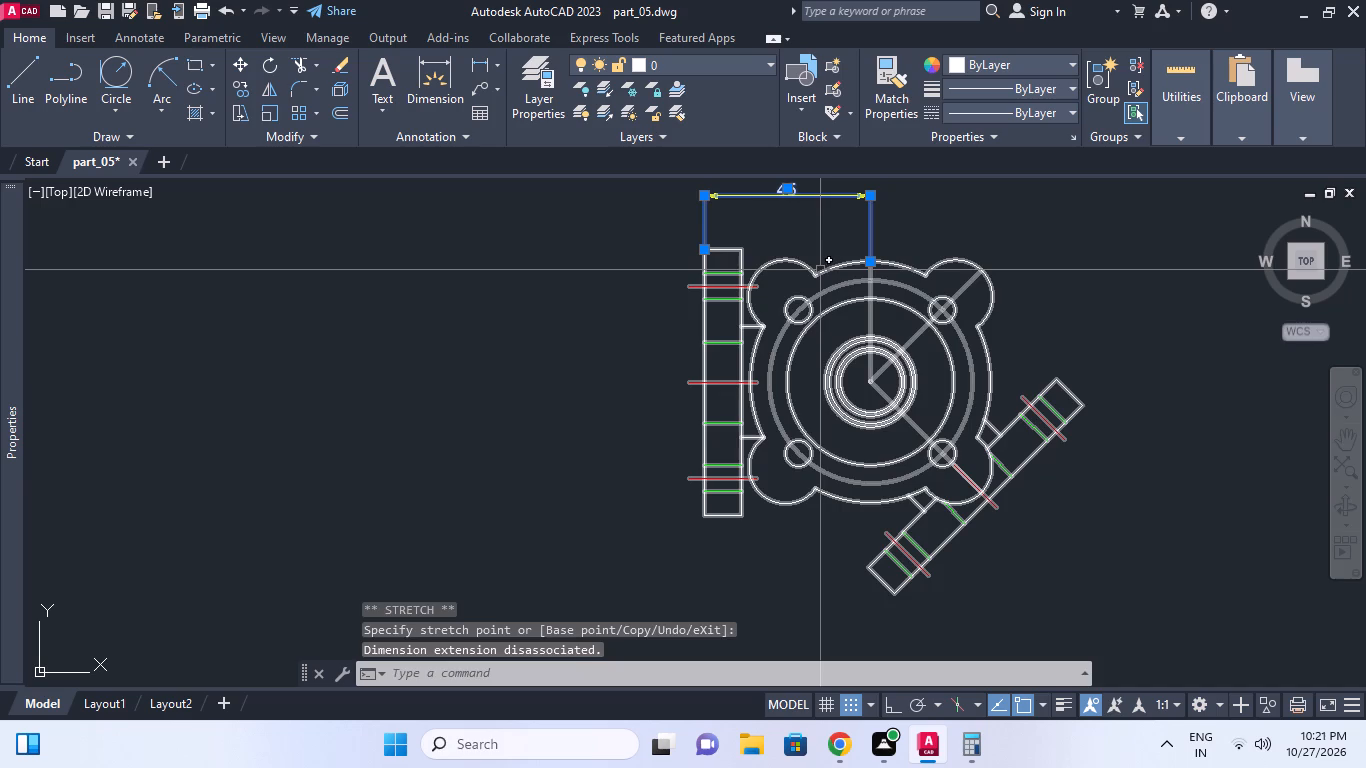
{"action": "key", "text": "Escape"}
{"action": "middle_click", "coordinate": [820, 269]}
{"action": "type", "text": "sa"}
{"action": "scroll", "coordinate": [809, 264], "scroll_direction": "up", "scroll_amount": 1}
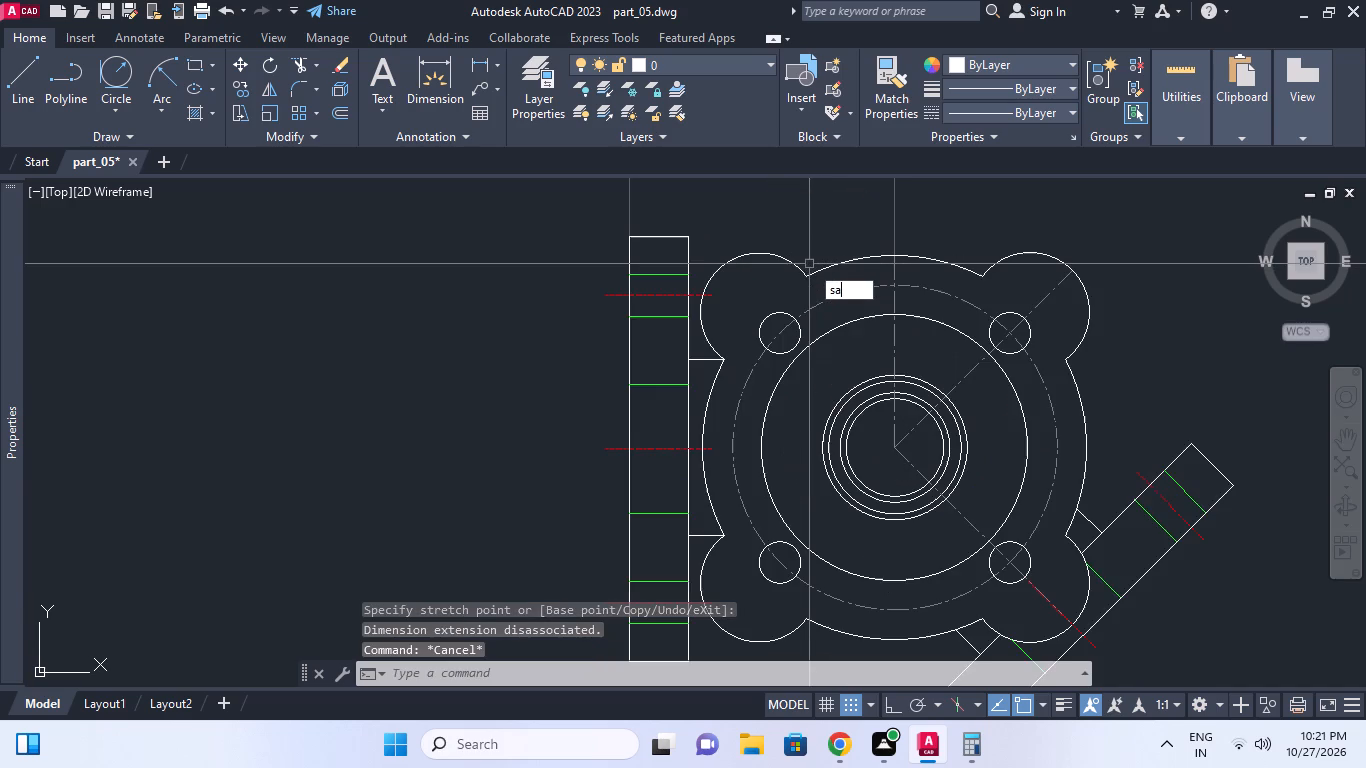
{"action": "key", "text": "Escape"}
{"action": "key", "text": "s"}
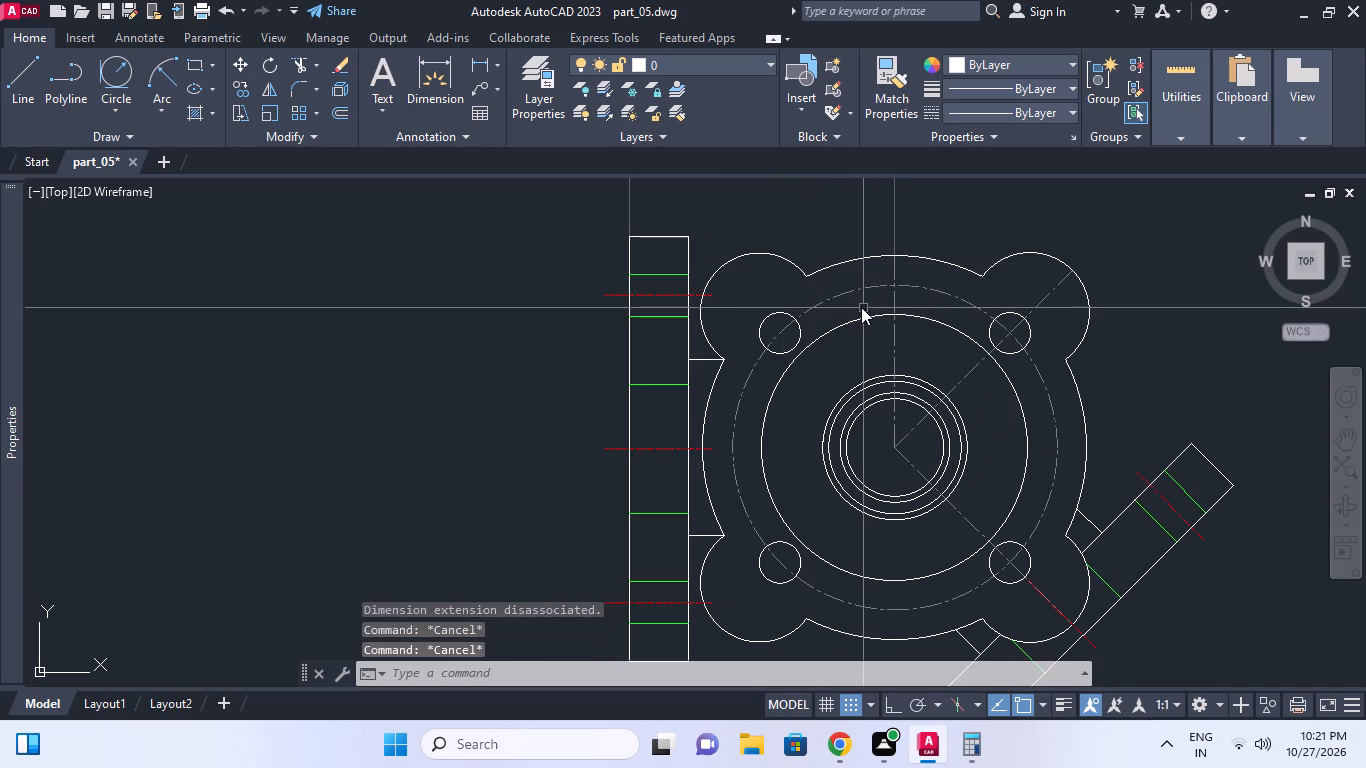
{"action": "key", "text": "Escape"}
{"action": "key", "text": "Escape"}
Add an aligned dimension from the diagonal centreline's end in the upper-right lobe to the angled flange's upper end midpoint.
{"action": "key", "text": "d"}
{"action": "type", "text": "al"}
{"action": "key", "text": "space"}
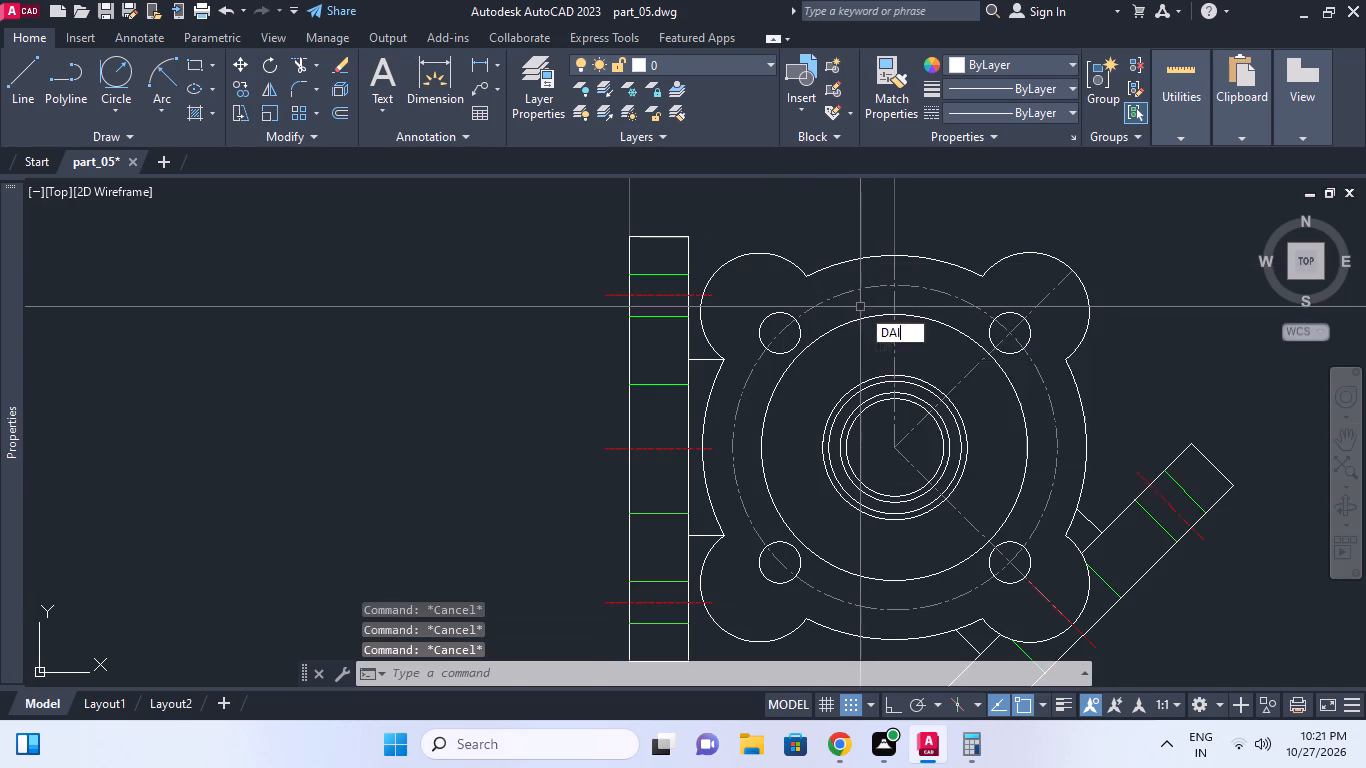
{"action": "scroll", "coordinate": [1015, 356], "scroll_direction": "down", "scroll_amount": 1}
{"action": "middle_click_drag", "start_coordinate": [994, 349], "coordinate": [909, 322]}
{"action": "left_click", "coordinate": [952, 293]}
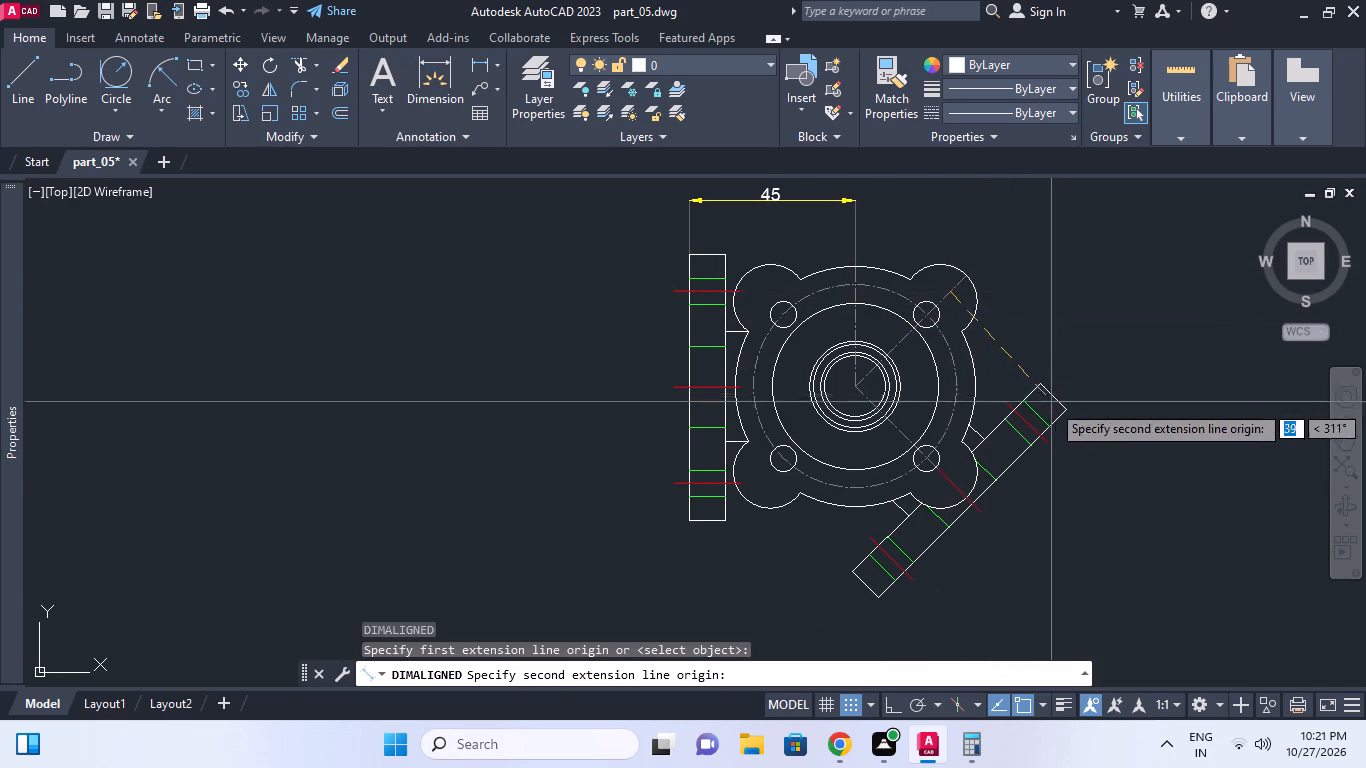
{"action": "left_click", "coordinate": [1050, 393]}
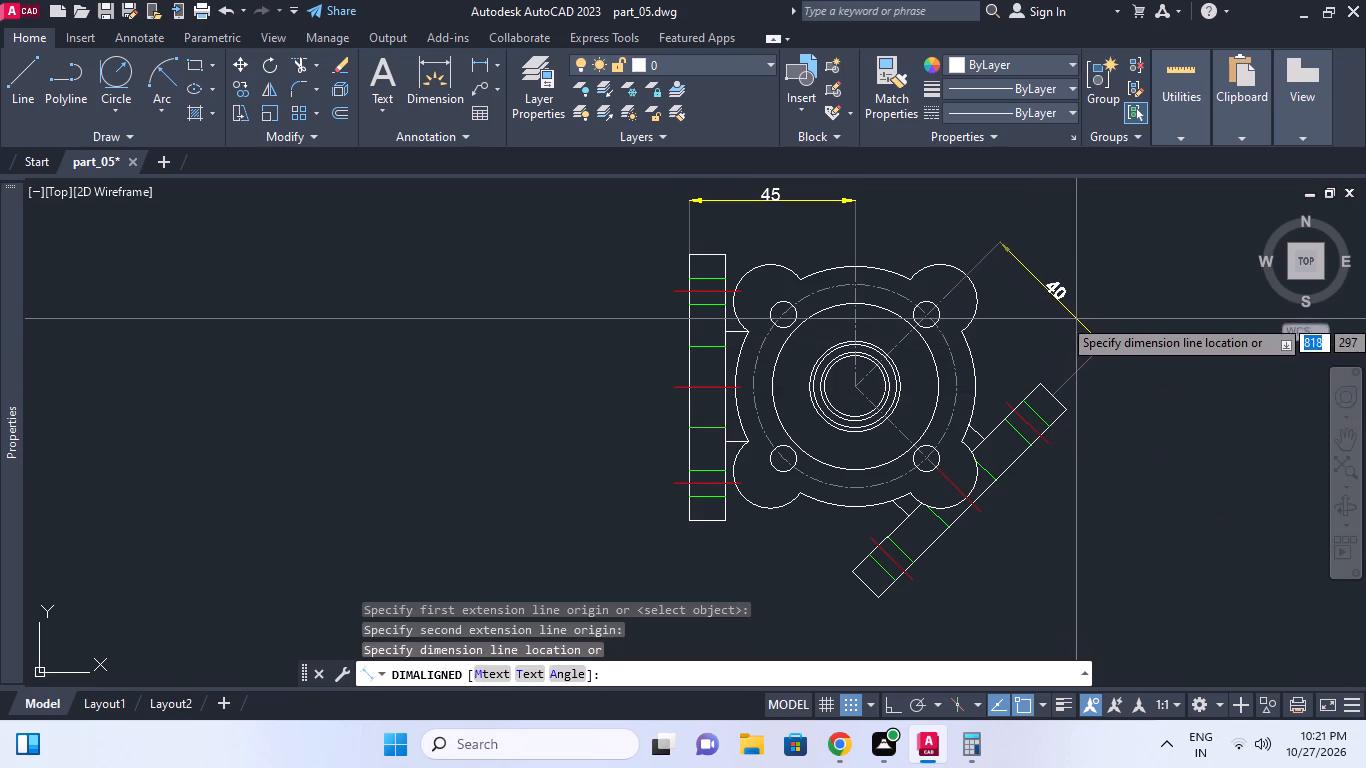
{"action": "left_click", "coordinate": [1096, 293]}
Stretch the aligned dimension's flange-side origin to the angled flange's outer upper corner.
{"action": "left_click", "coordinate": [1094, 299]}
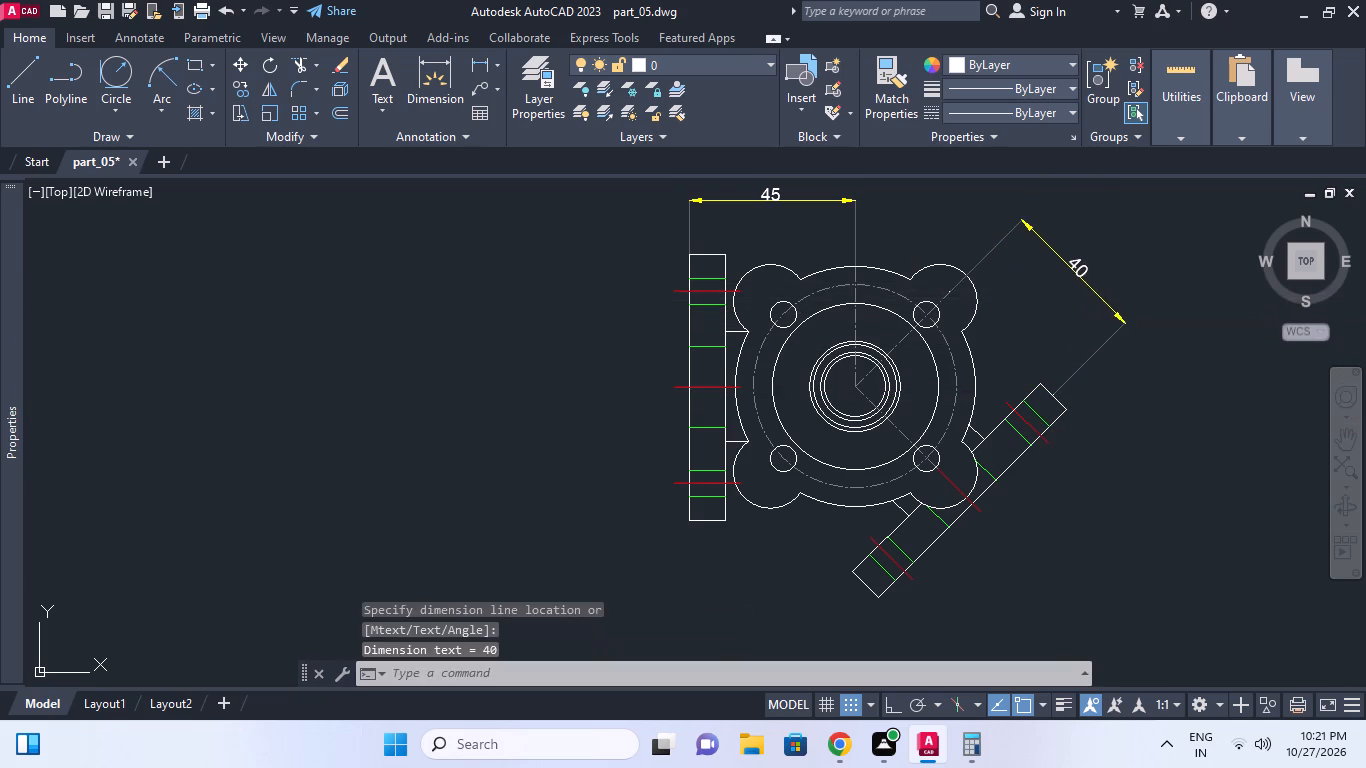
{"action": "left_click", "coordinate": [1053, 392]}
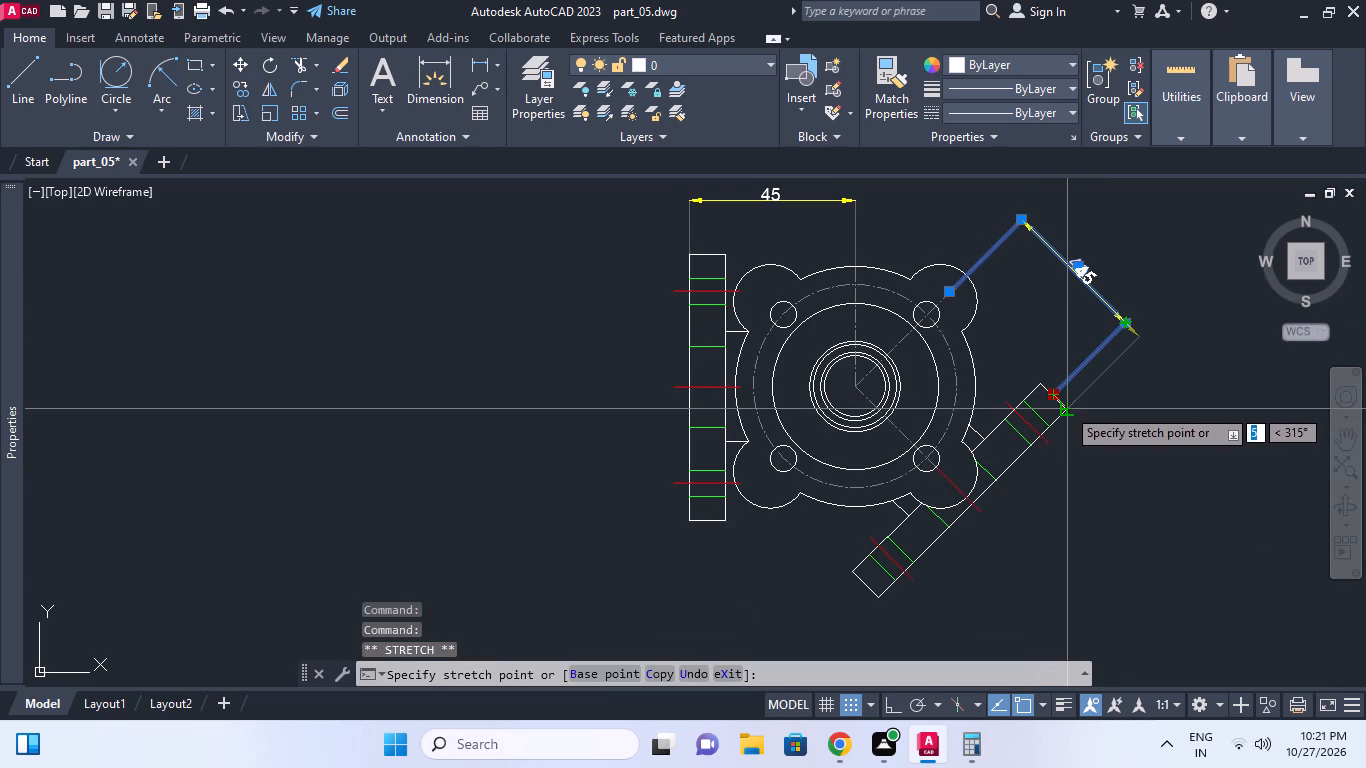
{"action": "left_click", "coordinate": [1066, 407]}
{"action": "key", "text": "Escape"}
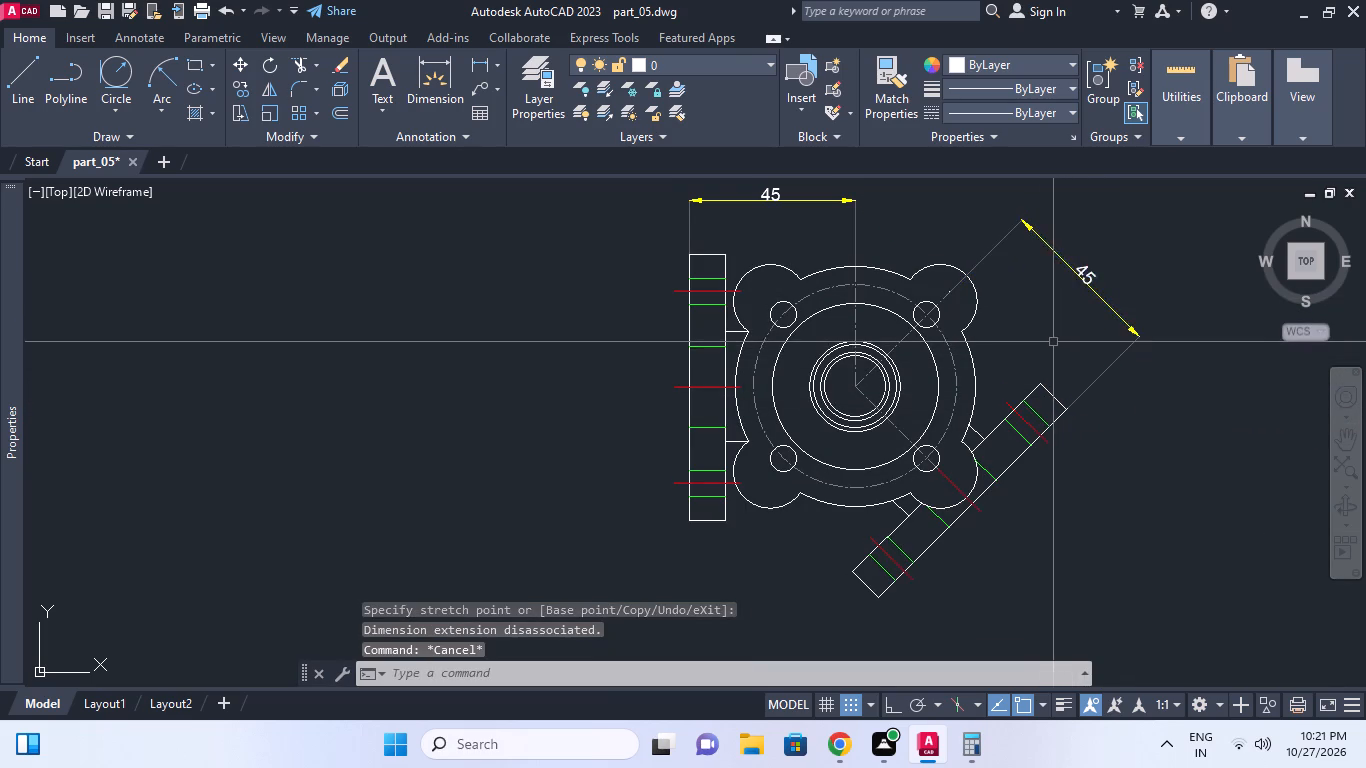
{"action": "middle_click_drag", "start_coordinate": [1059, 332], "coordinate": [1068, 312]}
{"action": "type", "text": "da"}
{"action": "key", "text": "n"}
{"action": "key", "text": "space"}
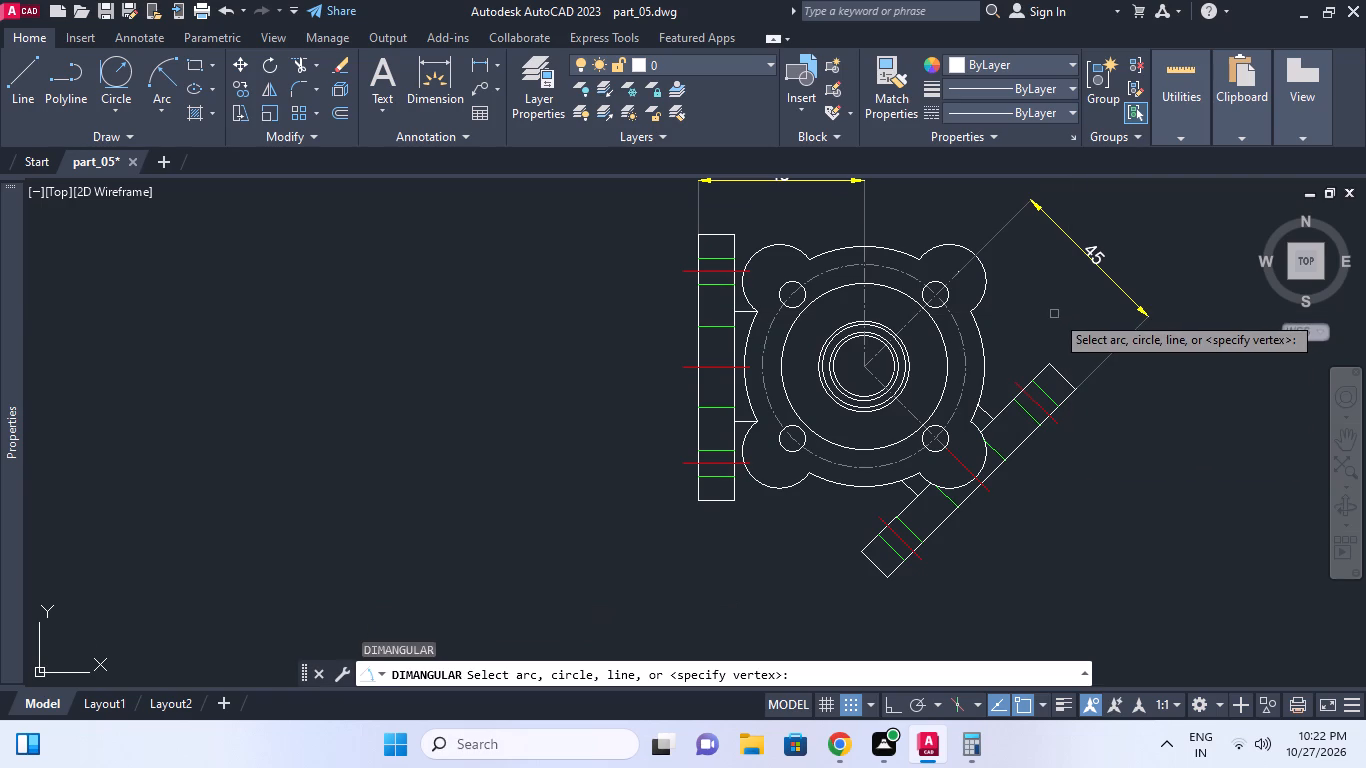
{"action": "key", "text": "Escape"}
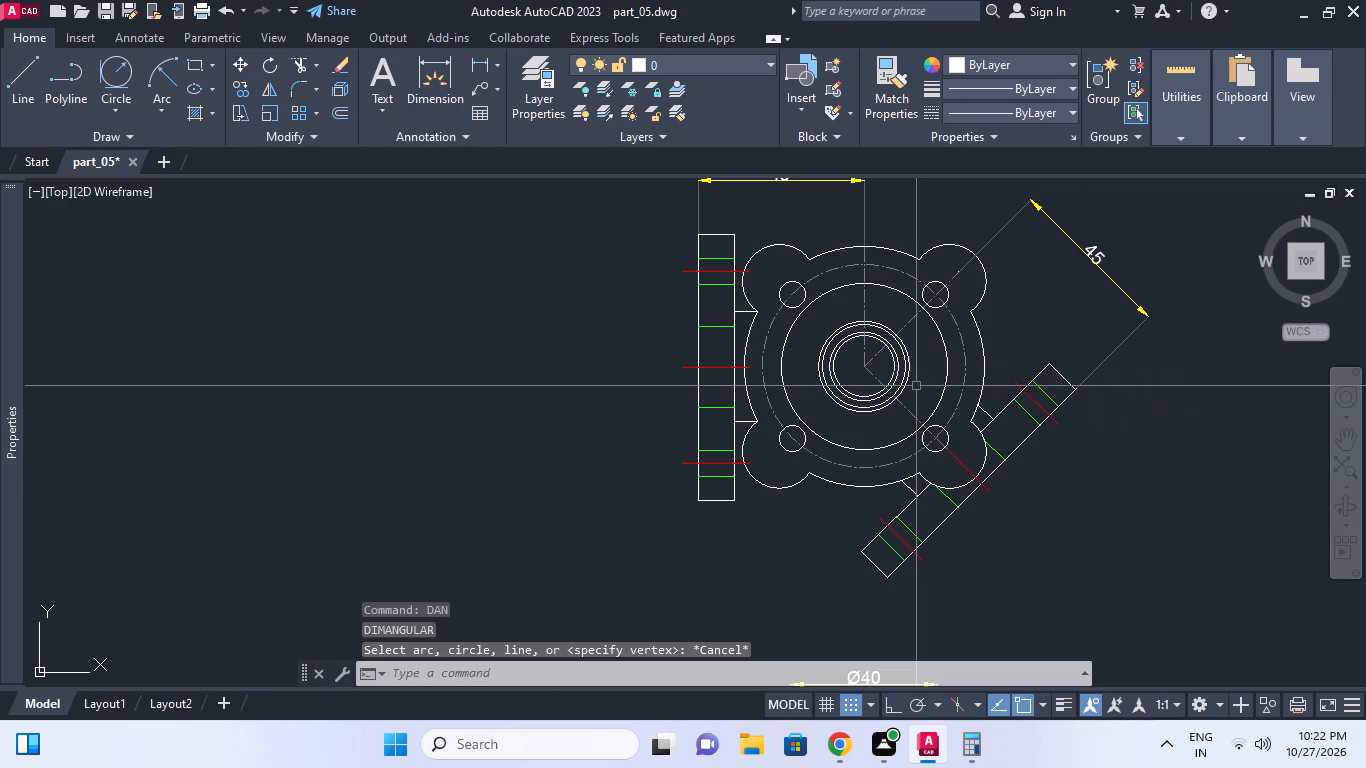
Draw a horizontal reference line about 38 units long from the top view's centre toward the angled flange.
{"action": "key", "text": "l"}
{"action": "key", "text": "space"}
{"action": "left_click", "coordinate": [865, 368]}
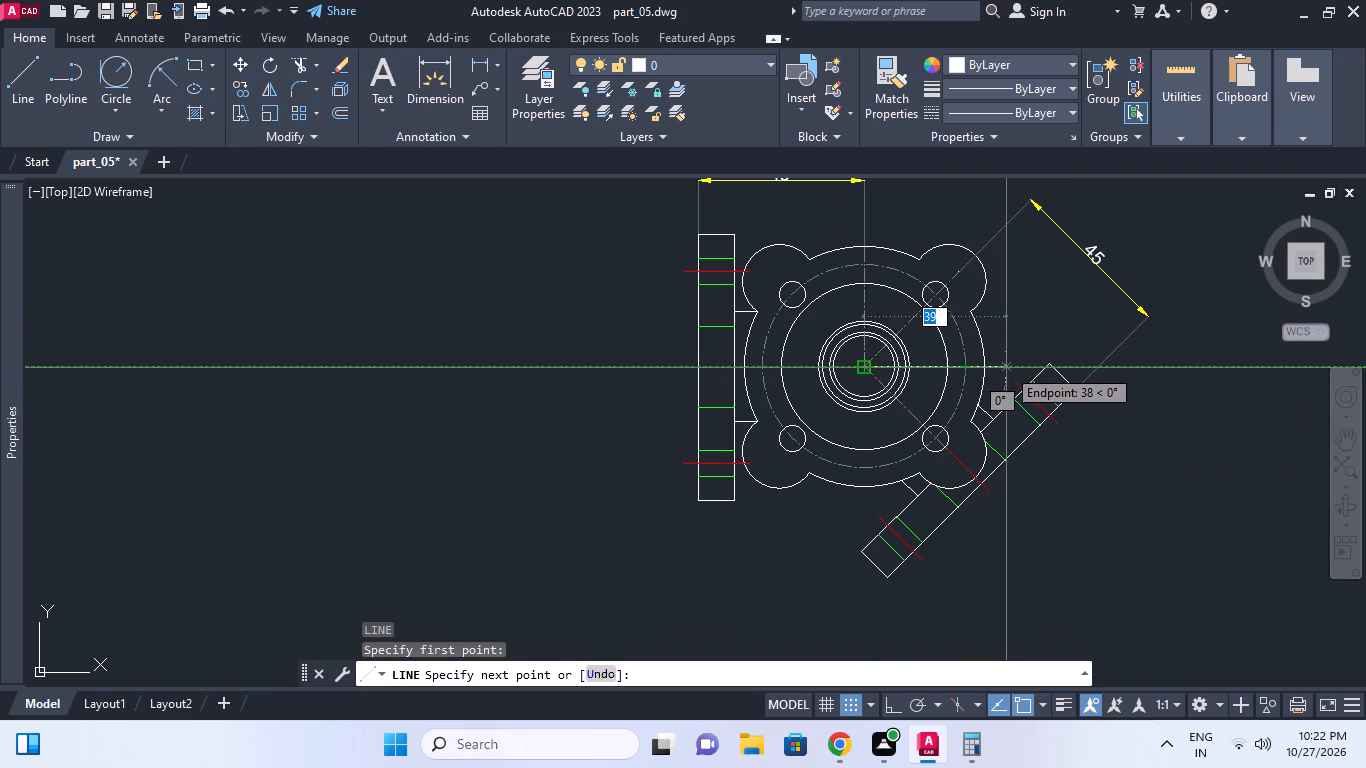
{"action": "left_click", "coordinate": [1007, 369]}
{"action": "key", "text": "Escape"}
{"action": "left_click", "coordinate": [986, 366]}
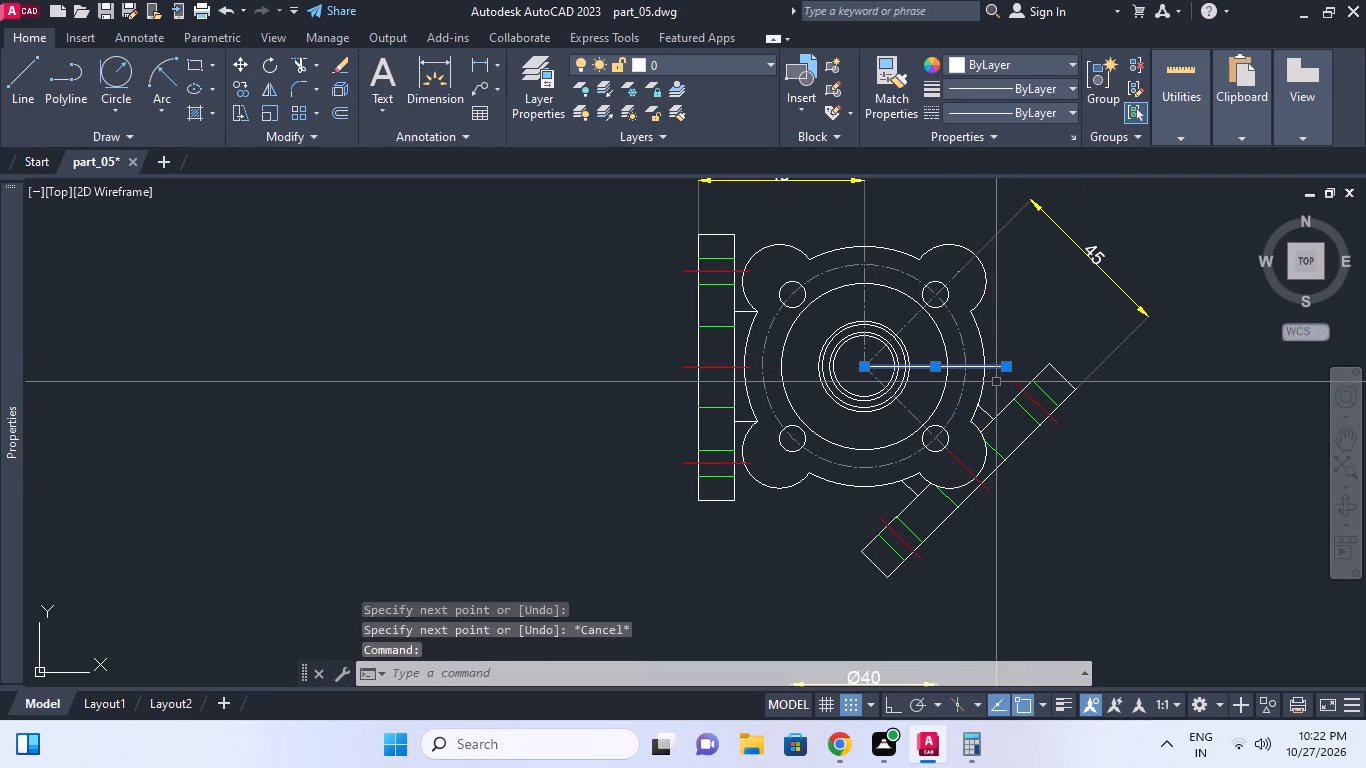
{"action": "key", "text": "Escape"}
Add an angular dimension between the horizontal reference line and the lower-right diagonal centreline, placed outside the angled flange.
{"action": "key", "text": "d"}
{"action": "key", "text": "a"}
{"action": "key", "text": "n"}
{"action": "key", "text": "space"}
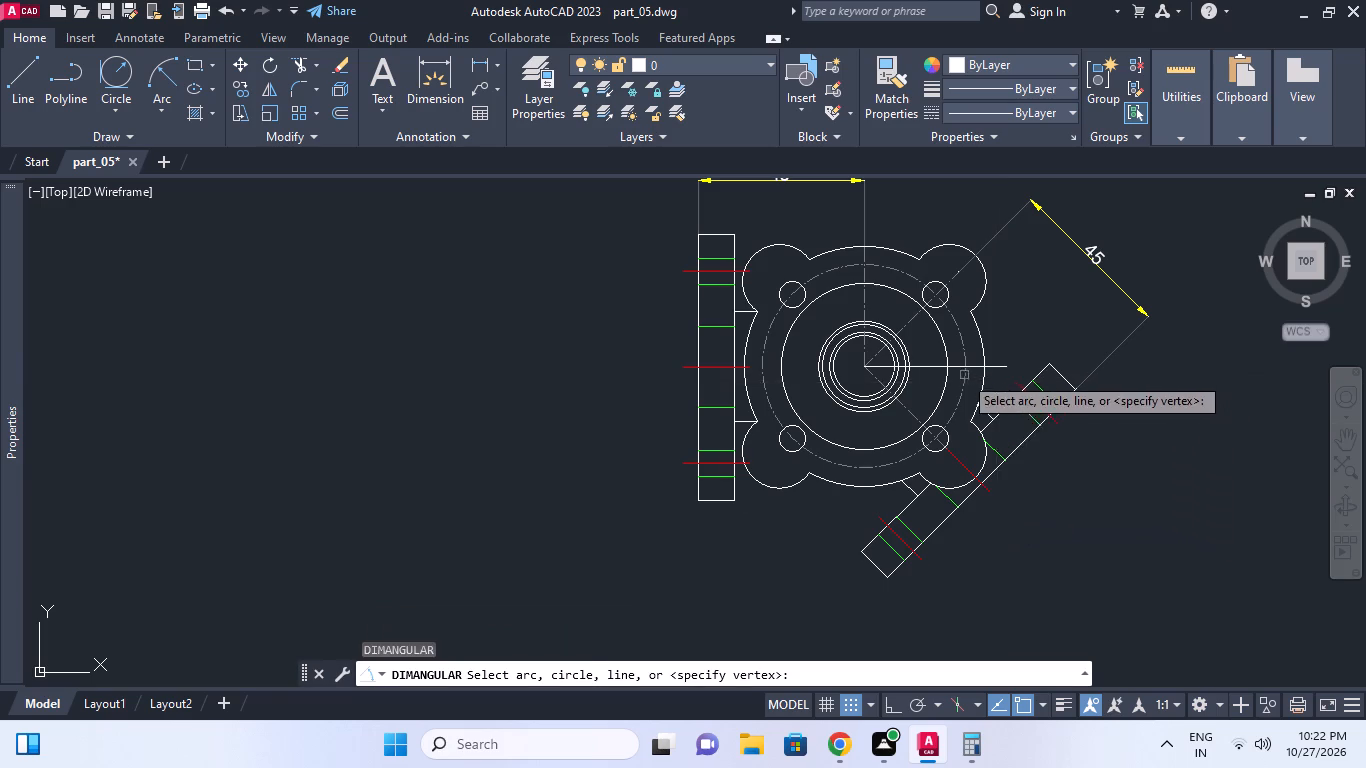
{"action": "left_click", "coordinate": [942, 368]}
{"action": "left_click", "coordinate": [910, 409]}
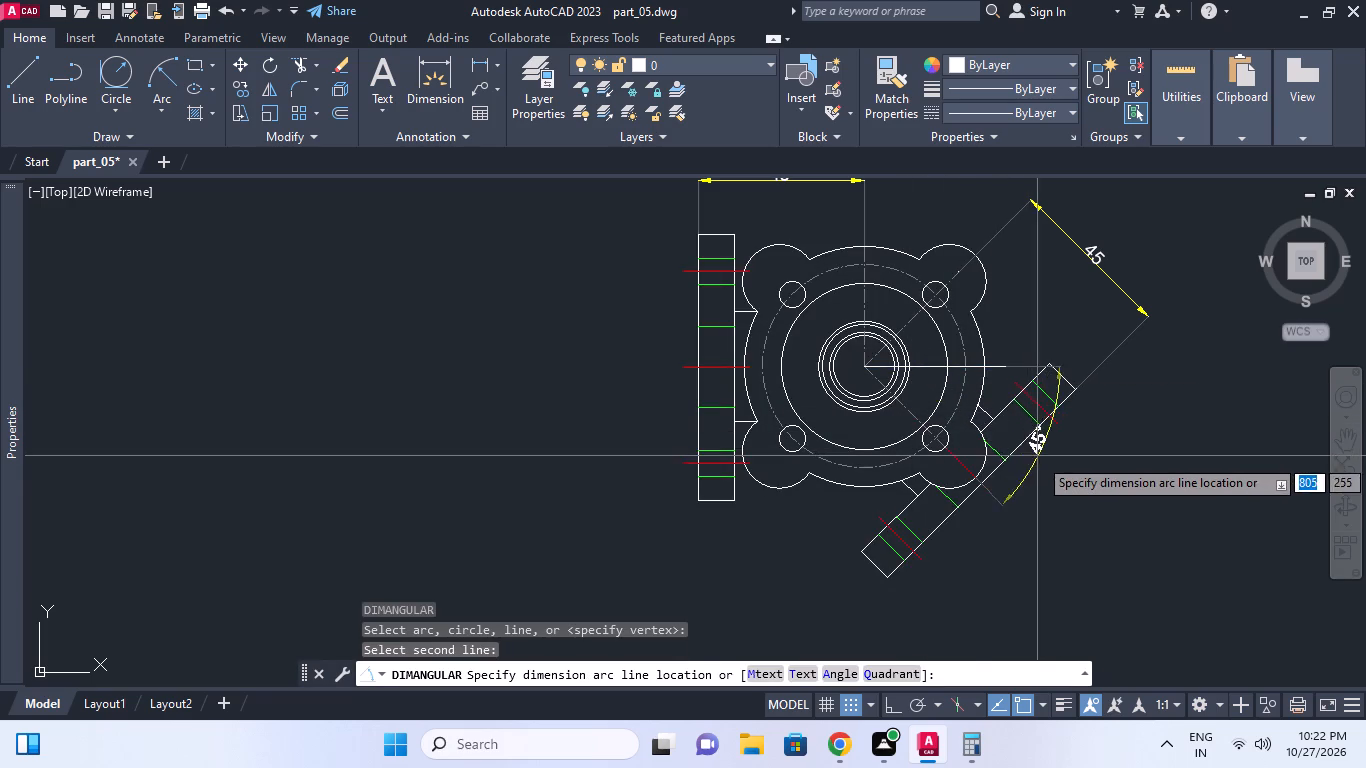
{"action": "left_click", "coordinate": [1083, 480]}
Add an aligned dimension for the angled flange's thickness, placed just beyond its lower end.
{"action": "middle_click_drag", "start_coordinate": [987, 438], "coordinate": [986, 438]}
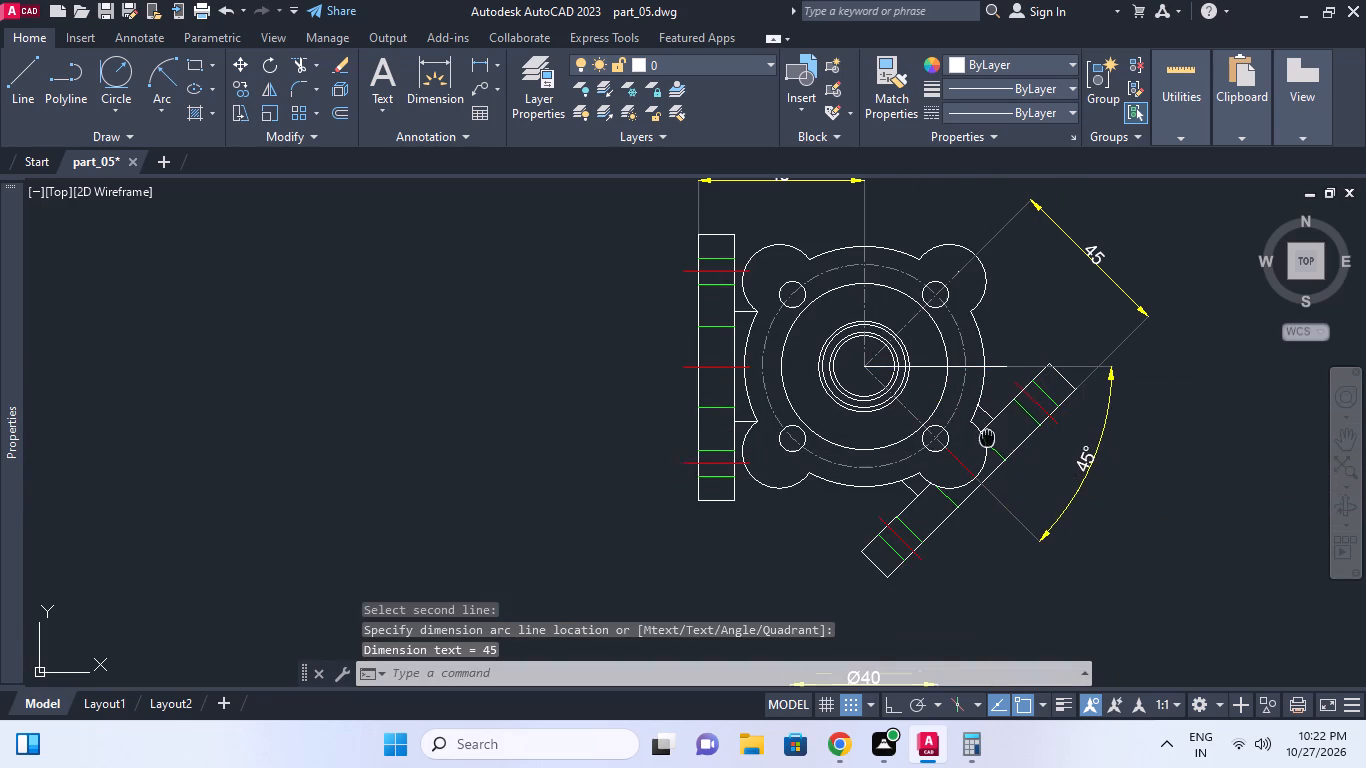
{"action": "middle_click_drag", "start_coordinate": [986, 438], "coordinate": [989, 408]}
{"action": "key", "text": "Escape"}
{"action": "type", "text": "da"}
{"action": "key", "text": "l"}
{"action": "key", "text": "space"}
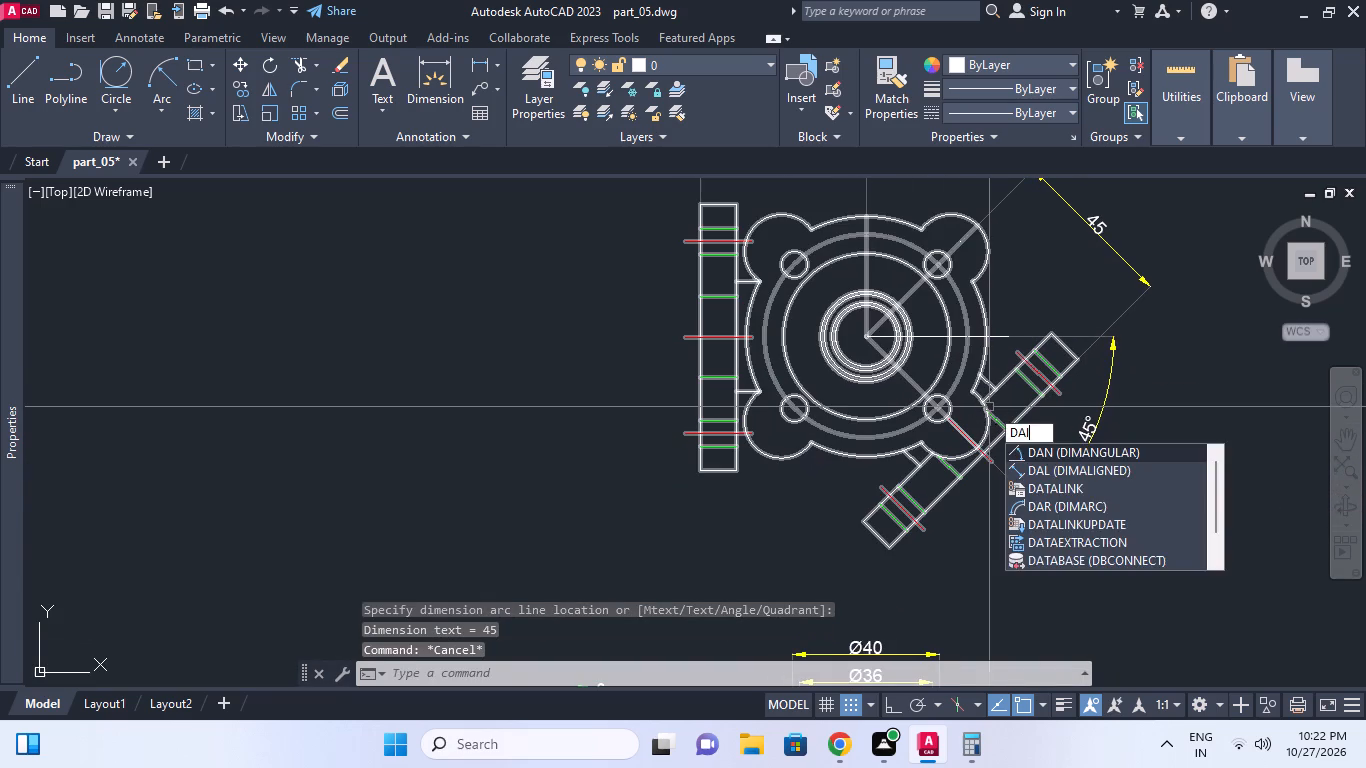
{"action": "key", "text": "space"}
{"action": "left_click", "coordinate": [872, 530]}
{"action": "left_click", "coordinate": [843, 556]}
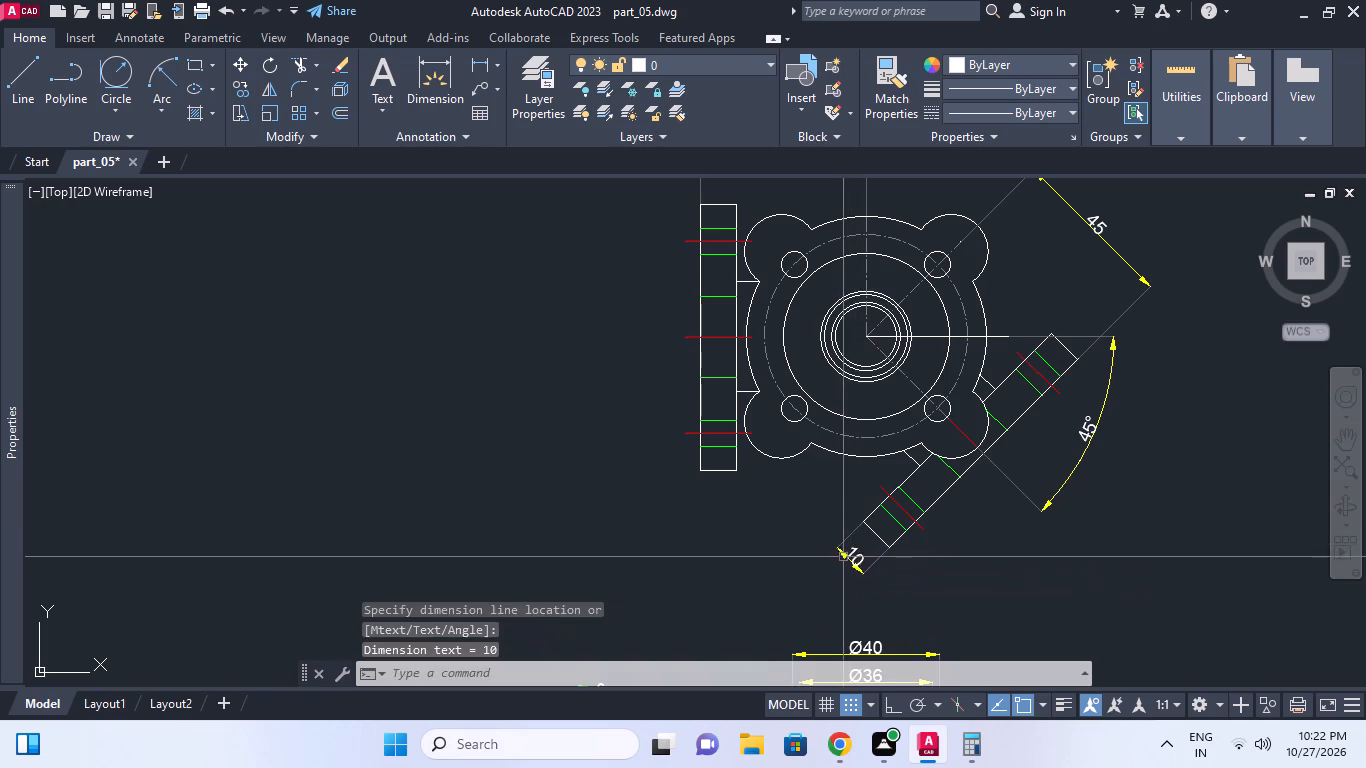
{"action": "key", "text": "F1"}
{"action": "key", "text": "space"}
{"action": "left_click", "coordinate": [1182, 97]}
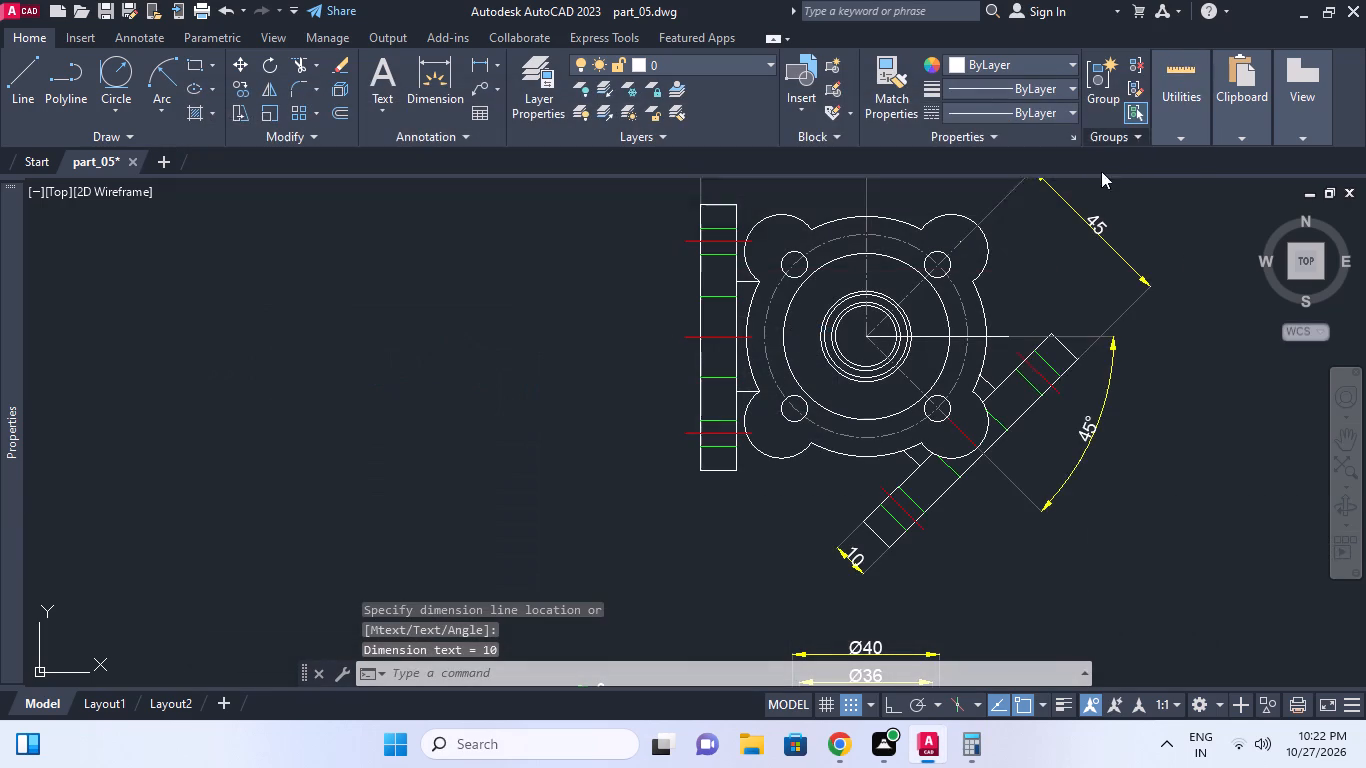
Add a linear dimension for the left flange's thickness, placed below its bottom edge.
{"action": "key", "text": "d"}
{"action": "key", "text": "l"}
{"action": "key", "text": "i"}
{"action": "key", "text": "space"}
{"action": "key", "text": "space"}
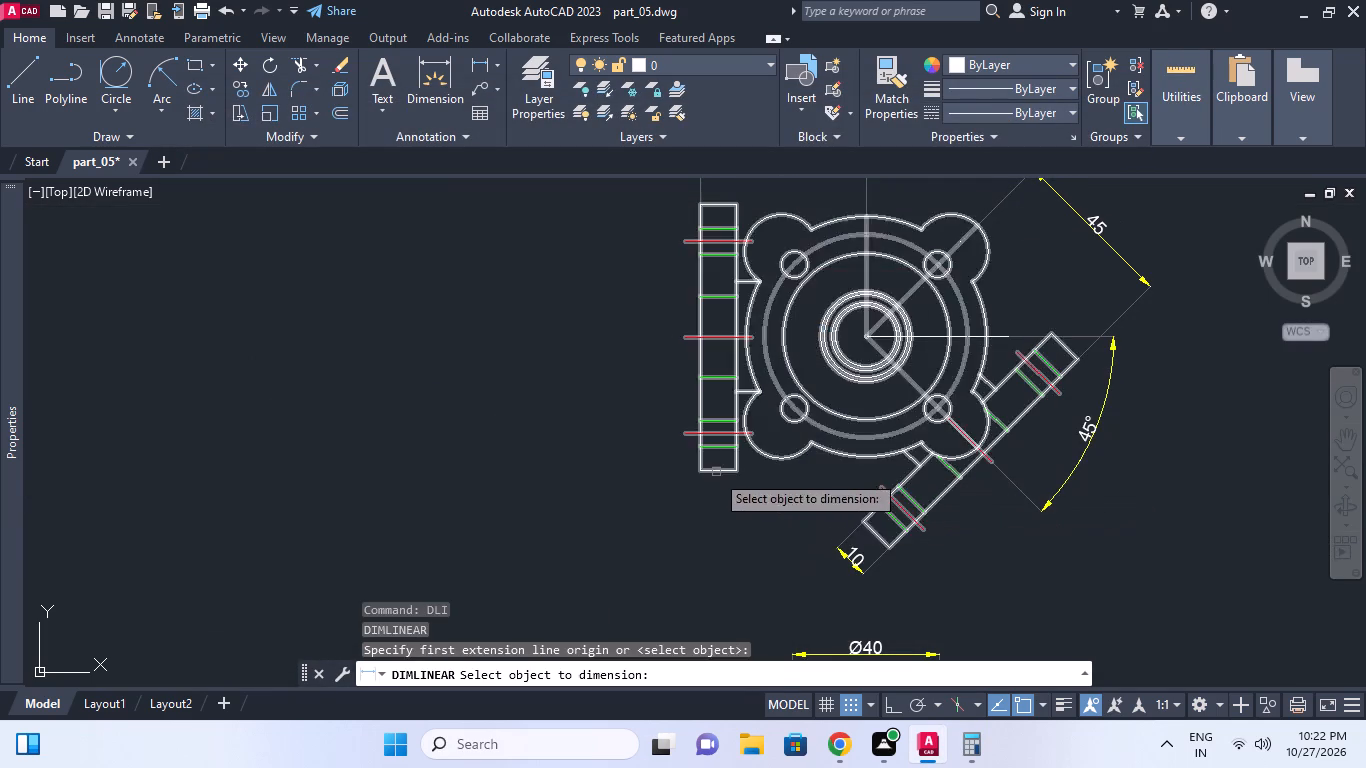
{"action": "left_click", "coordinate": [715, 473]}
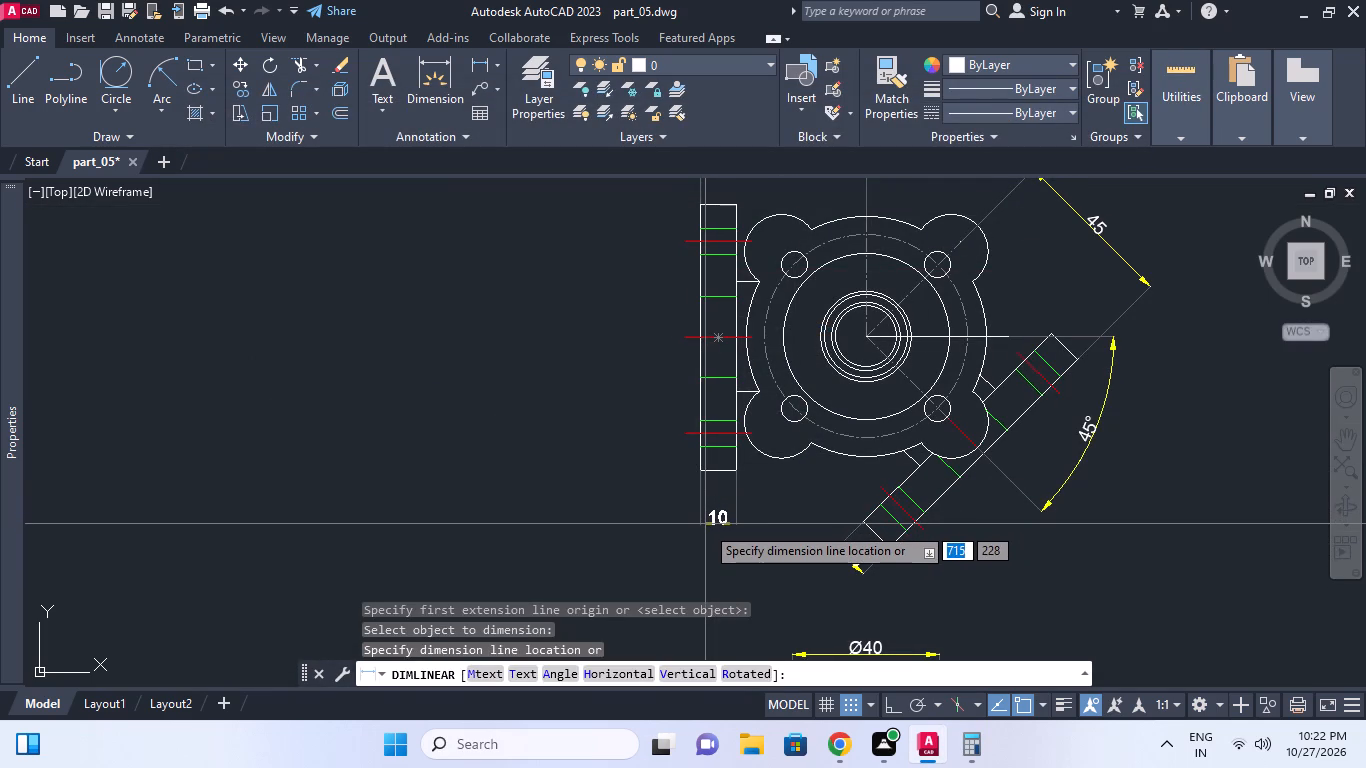
{"action": "left_click", "coordinate": [705, 525]}
Add a diameter dimension to the top view's outer body arc between the two right-hand lobes, with its text outside the outline.
{"action": "middle_click_drag", "start_coordinate": [971, 440], "coordinate": [965, 473]}
{"action": "scroll", "coordinate": [971, 443], "scroll_direction": "down", "scroll_amount": 1}
{"action": "key", "text": "Escape"}
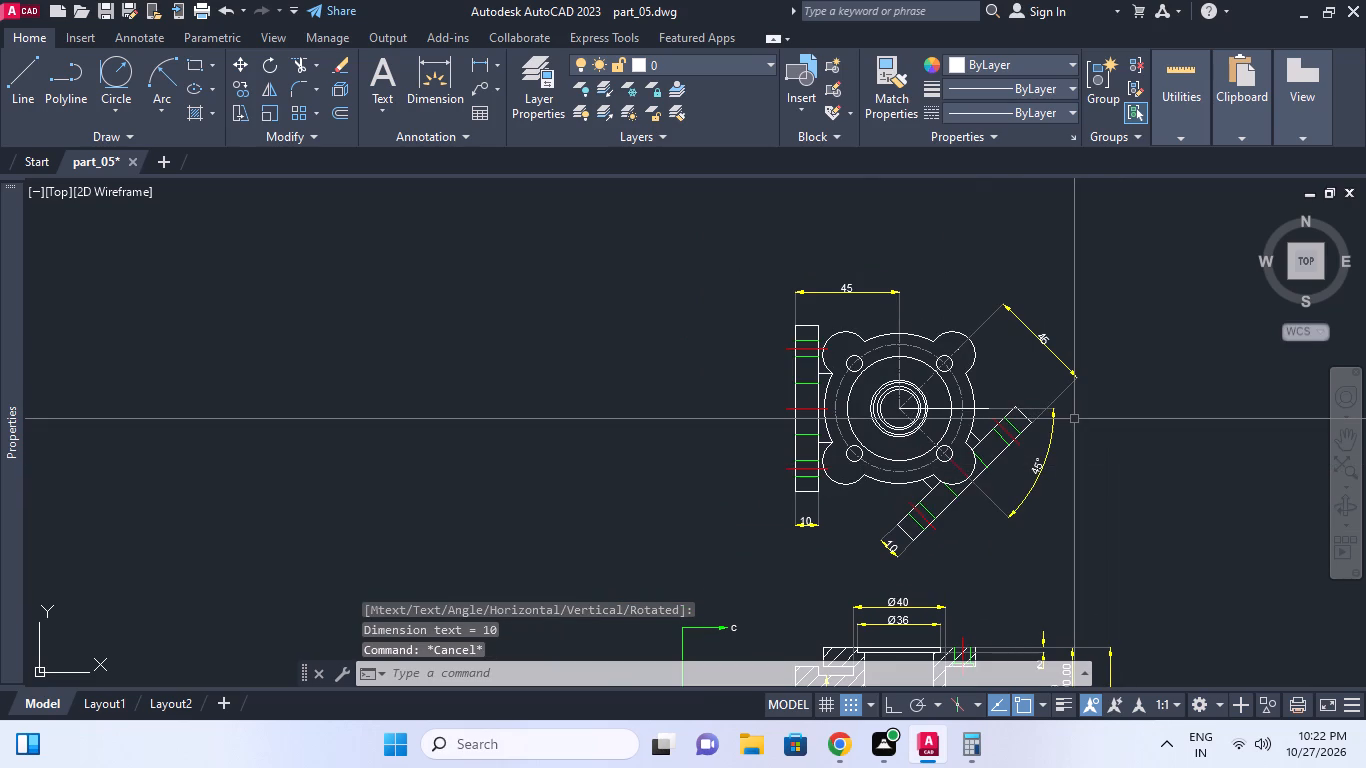
{"action": "type", "text": "dd"}
{"action": "key", "text": "i"}
{"action": "key", "text": "space"}
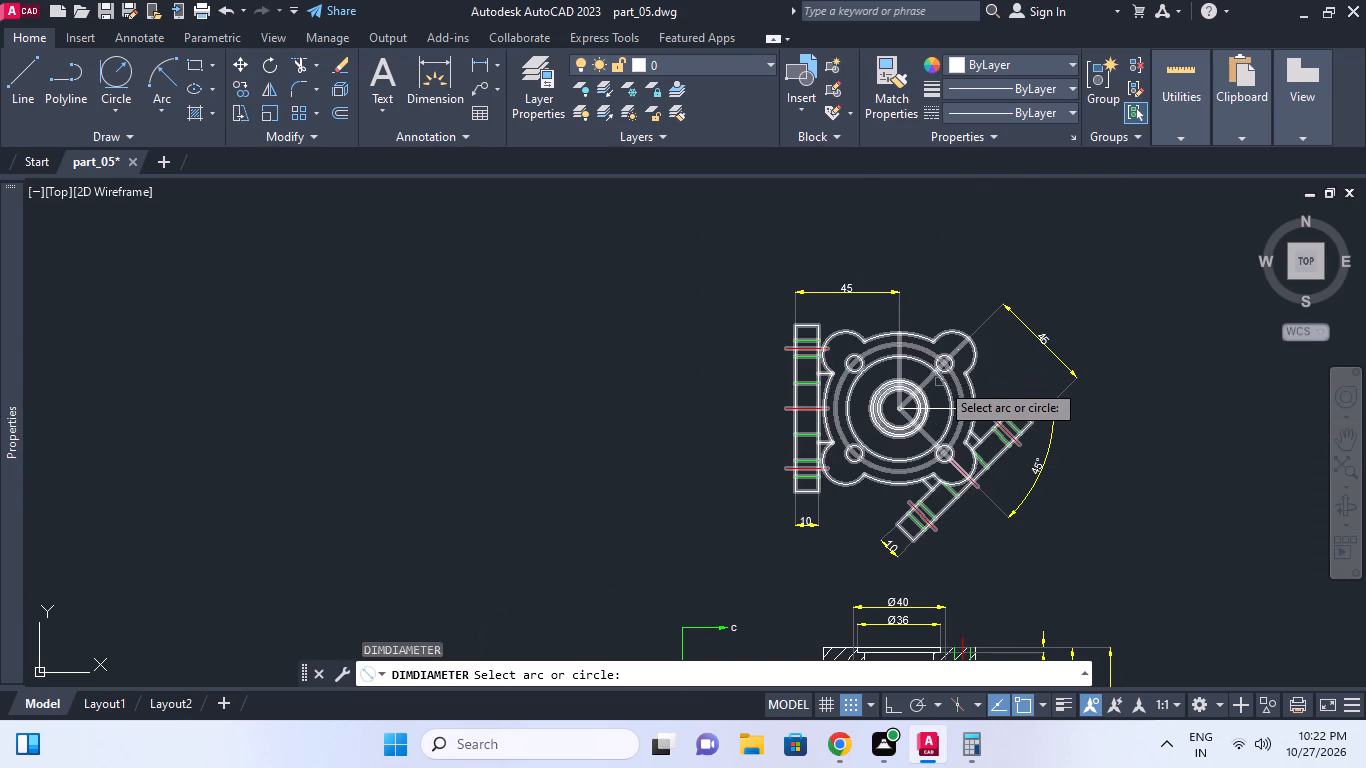
{"action": "scroll", "coordinate": [949, 411], "scroll_direction": "up", "scroll_amount": 1}
{"action": "left_click", "coordinate": [981, 367]}
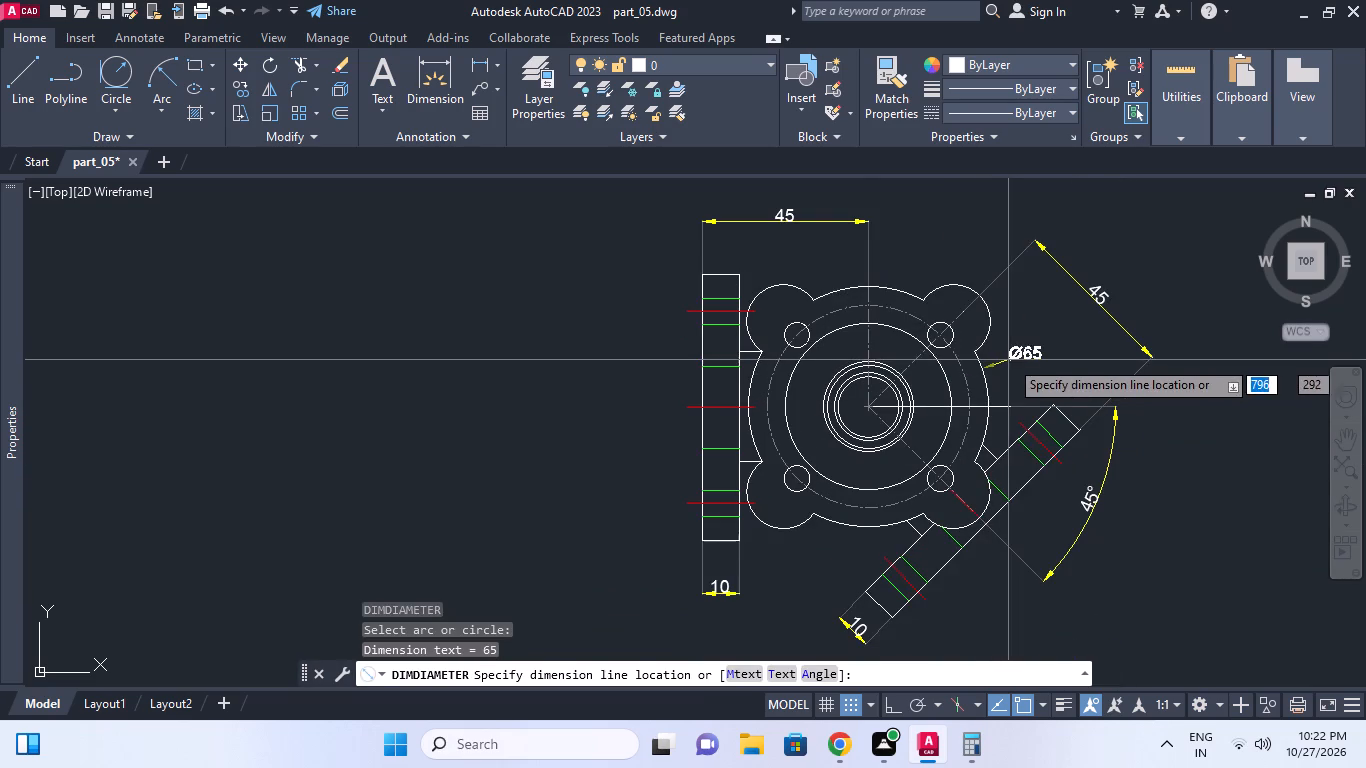
{"action": "left_click", "coordinate": [1010, 356]}
Add a diameter dimension to the top view's solid circle just inside the bolt-hole pitch circle, with its text outside the outline.
{"action": "middle_click_drag", "start_coordinate": [1000, 403], "coordinate": [998, 364]}
{"action": "key", "text": "space"}
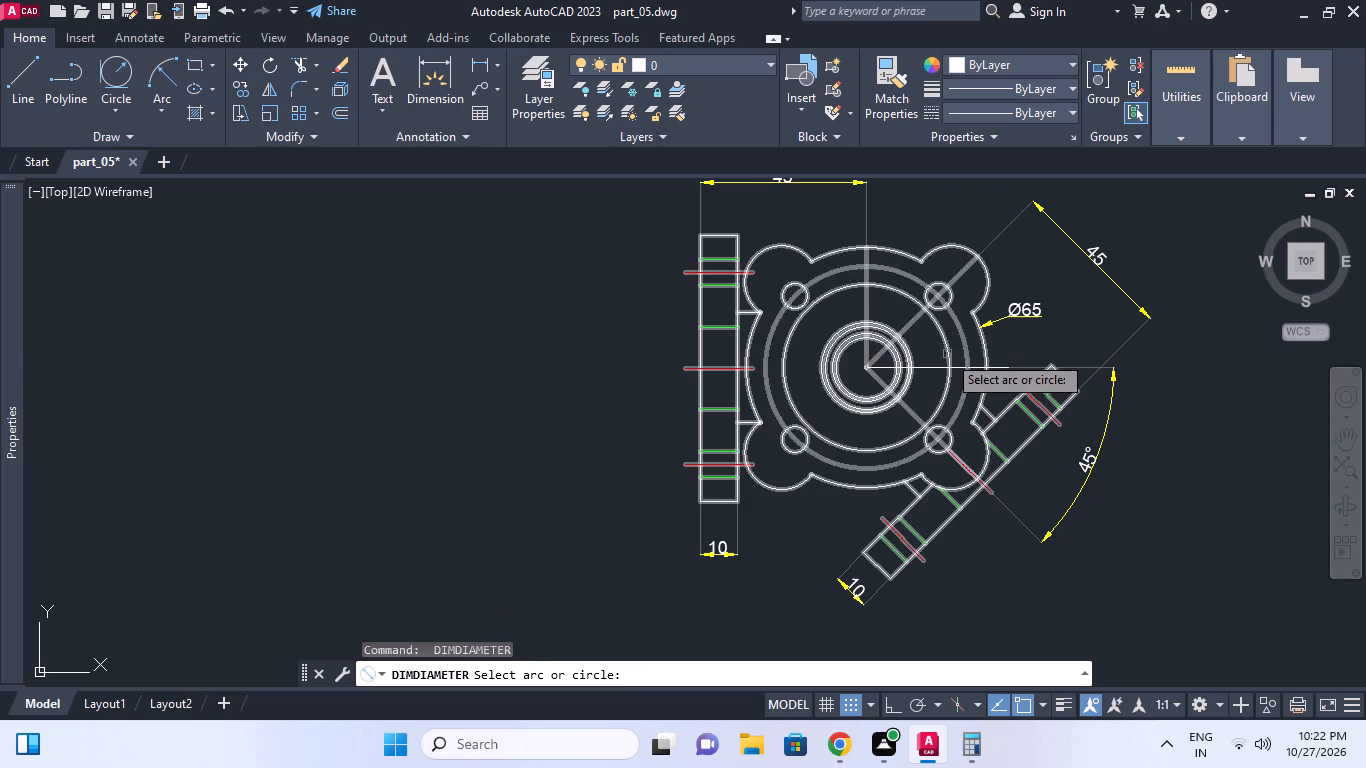
{"action": "left_click", "coordinate": [944, 352]}
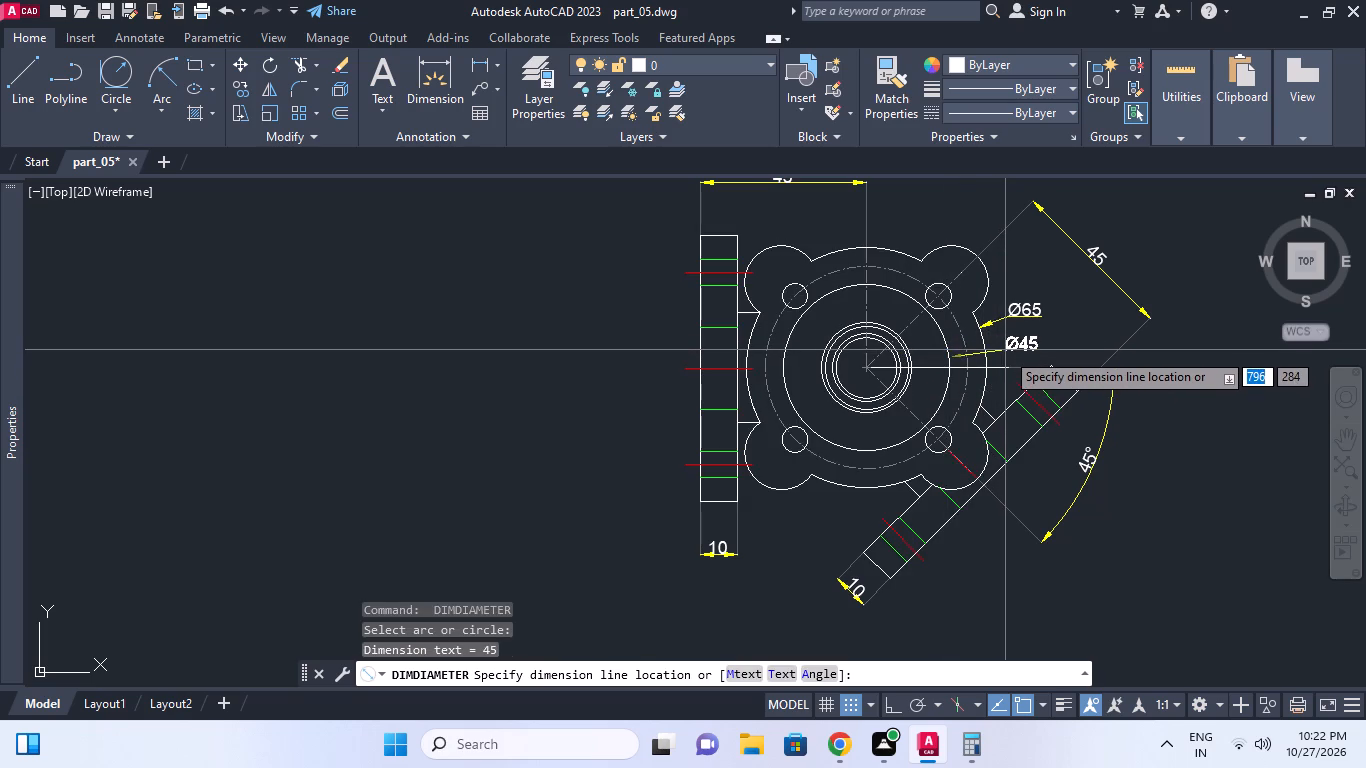
{"action": "left_click", "coordinate": [1005, 351]}
{"action": "key", "text": "Escape"}
Add a radius dimension to the top view's upper-right lobe, with its text above the outline.
{"action": "key", "text": "d"}
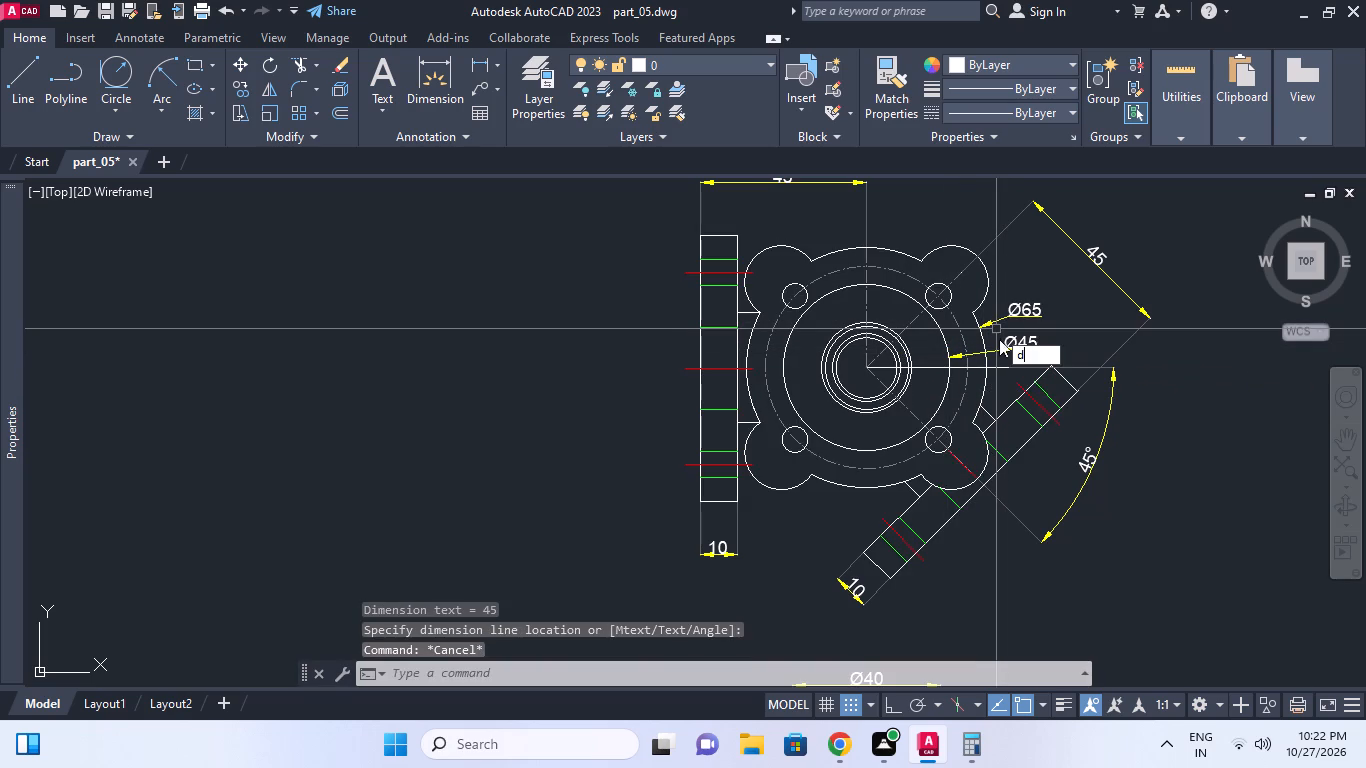
{"action": "type", "text": "imr"}
{"action": "key", "text": "space"}
{"action": "left_click", "coordinate": [953, 243]}
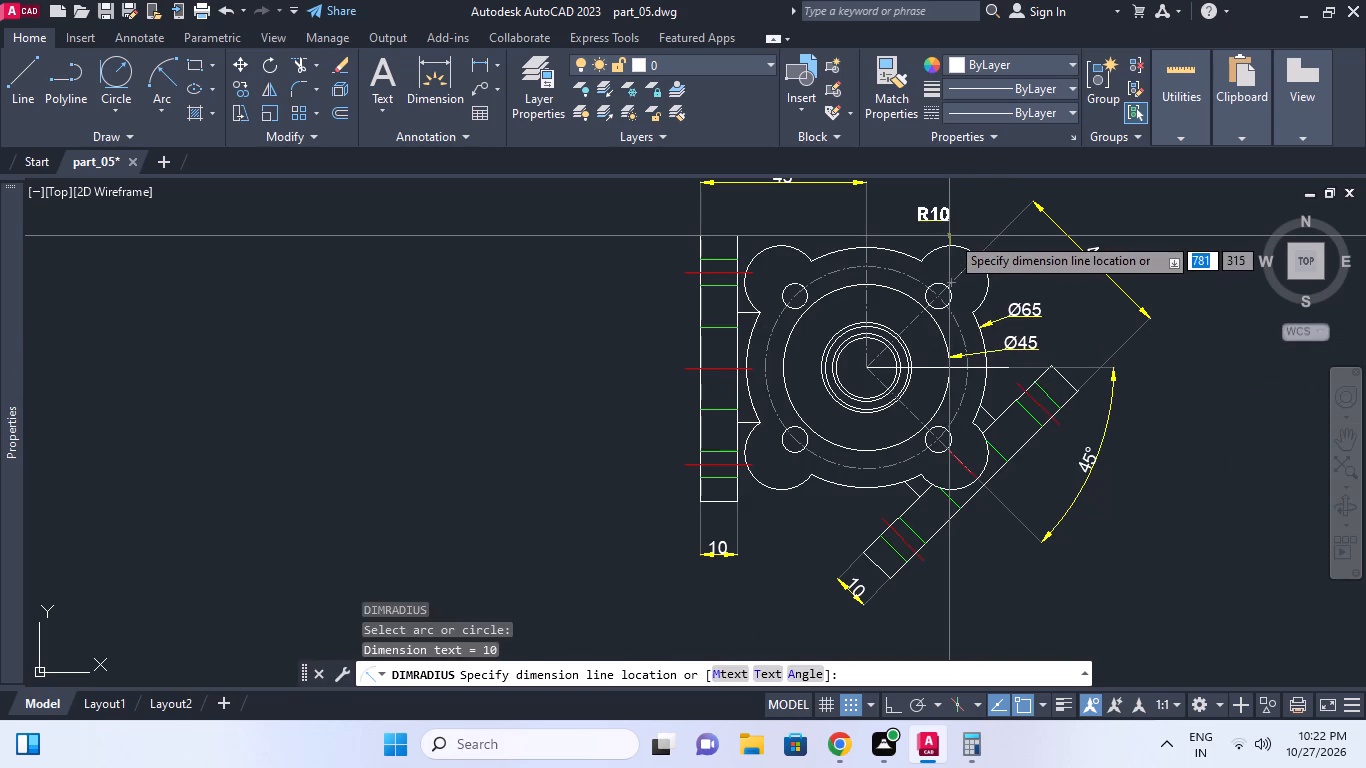
{"action": "left_click", "coordinate": [950, 235]}
{"action": "scroll", "coordinate": [962, 234], "scroll_direction": "down", "scroll_amount": 2}
{"action": "key", "text": "Escape"}
Move the whole dimensioned top view from above section-aa to directly below its title.
{"action": "scroll", "coordinate": [983, 261], "scroll_direction": "down", "scroll_amount": 3}
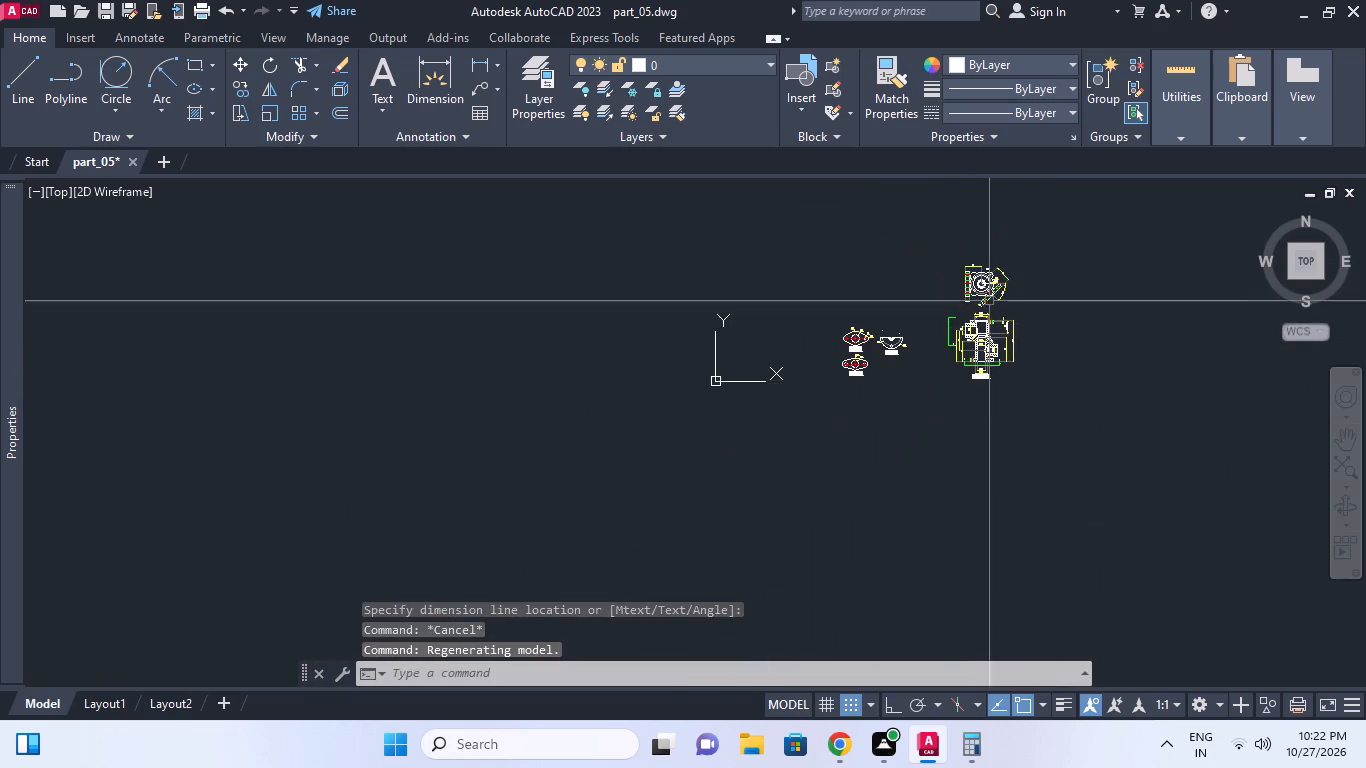
{"action": "scroll", "coordinate": [978, 284], "scroll_direction": "up", "scroll_amount": 2}
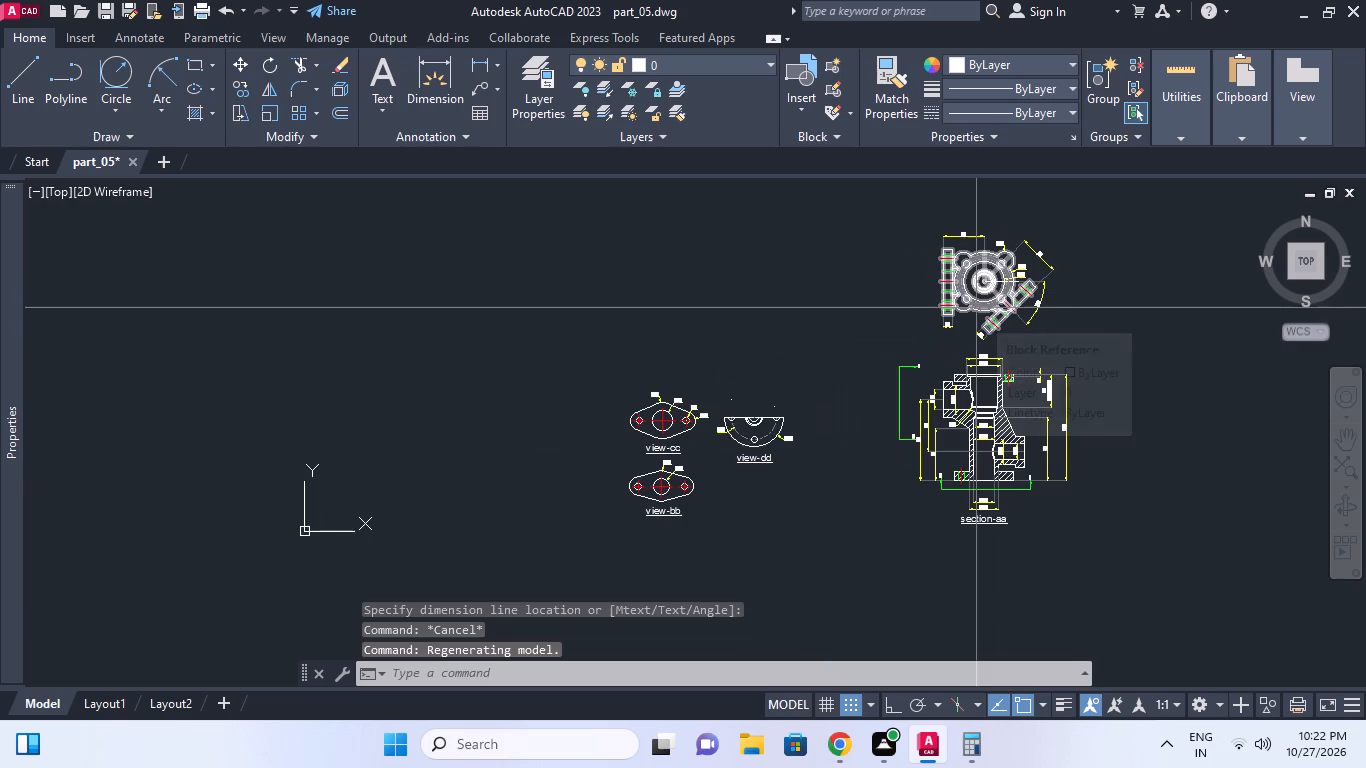
{"action": "left_click", "coordinate": [1097, 344]}
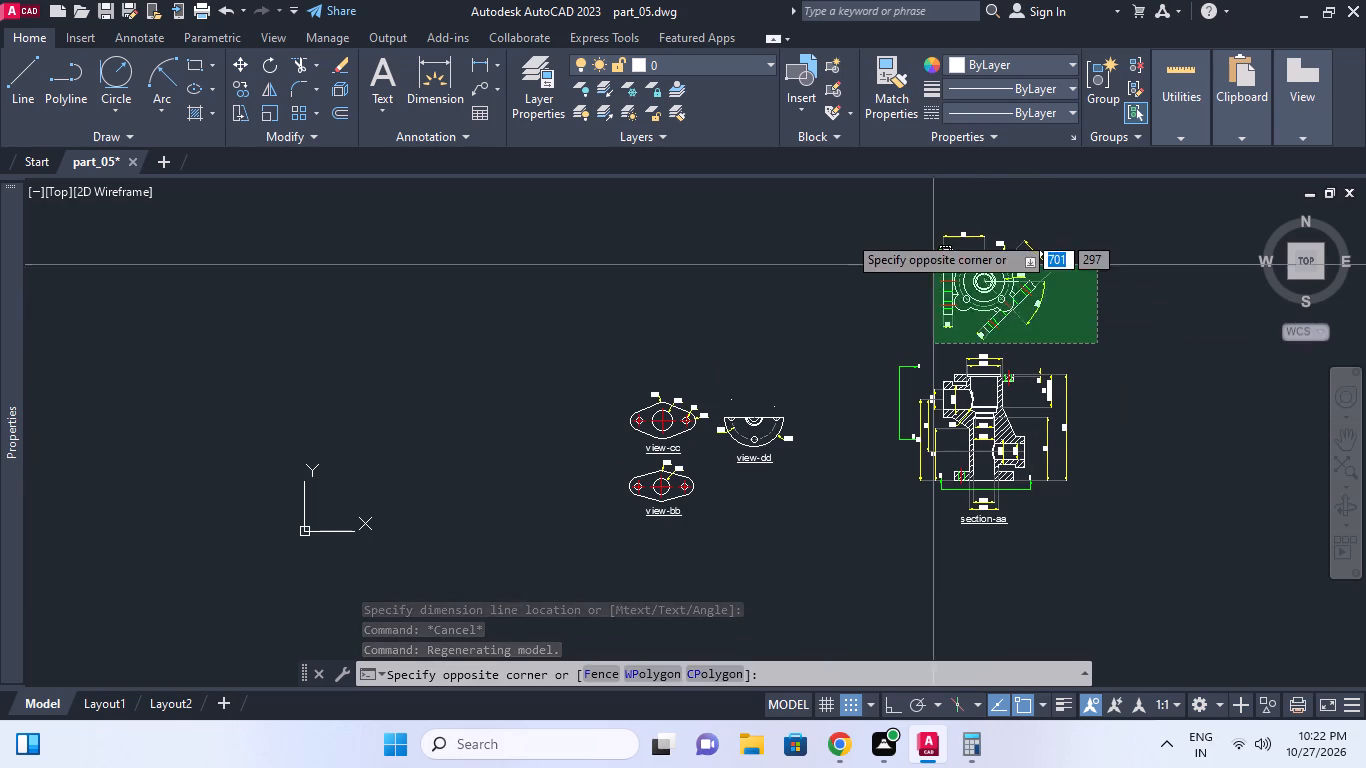
{"action": "left_click", "coordinate": [834, 197]}
{"action": "middle_click_drag", "start_coordinate": [934, 251], "coordinate": [922, 220]}
{"action": "key", "text": "m"}
{"action": "key", "text": "space"}
{"action": "left_click", "coordinate": [1057, 292]}
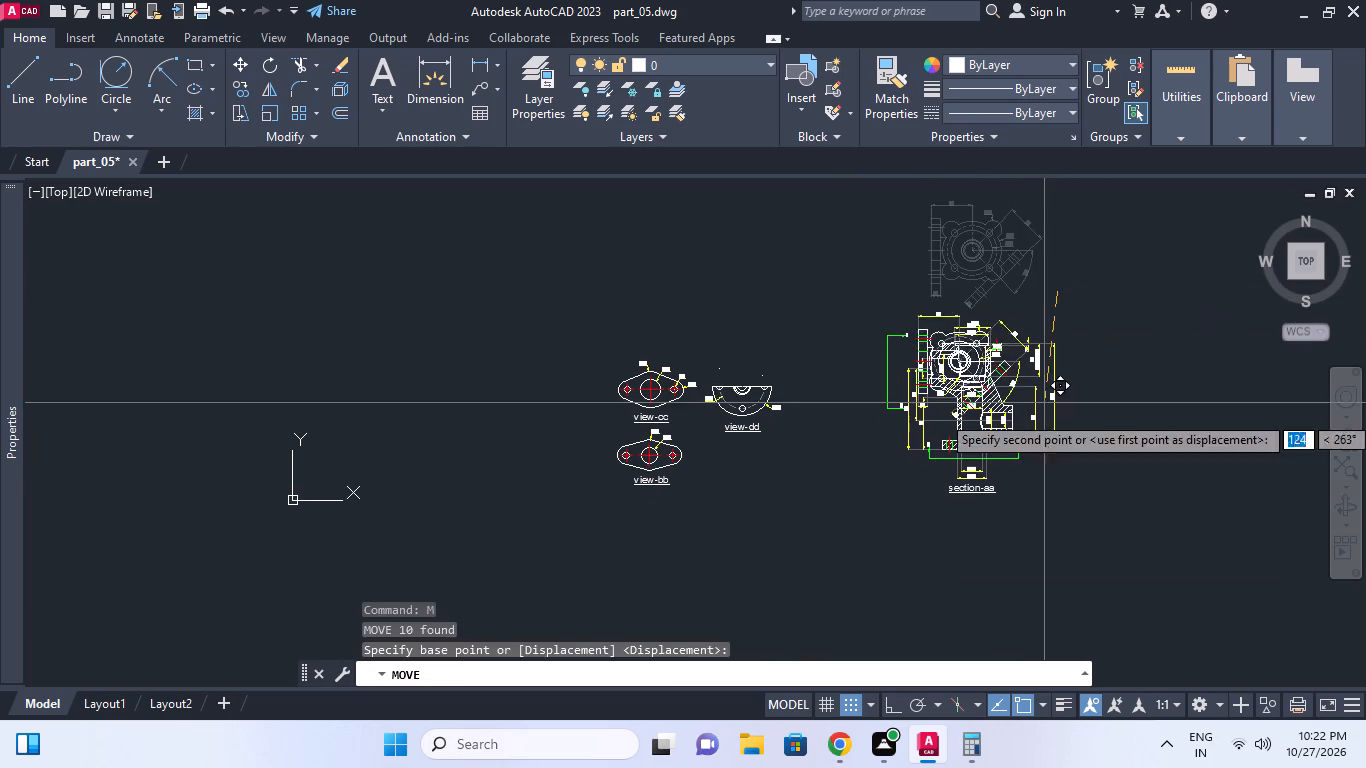
{"action": "left_click", "coordinate": [1061, 603]}
Move view-cc, view-bb and view-dd together to the open space just right of section-aa.
{"action": "left_click", "coordinate": [596, 329]}
{"action": "left_click", "coordinate": [812, 567]}
{"action": "key", "text": "m"}
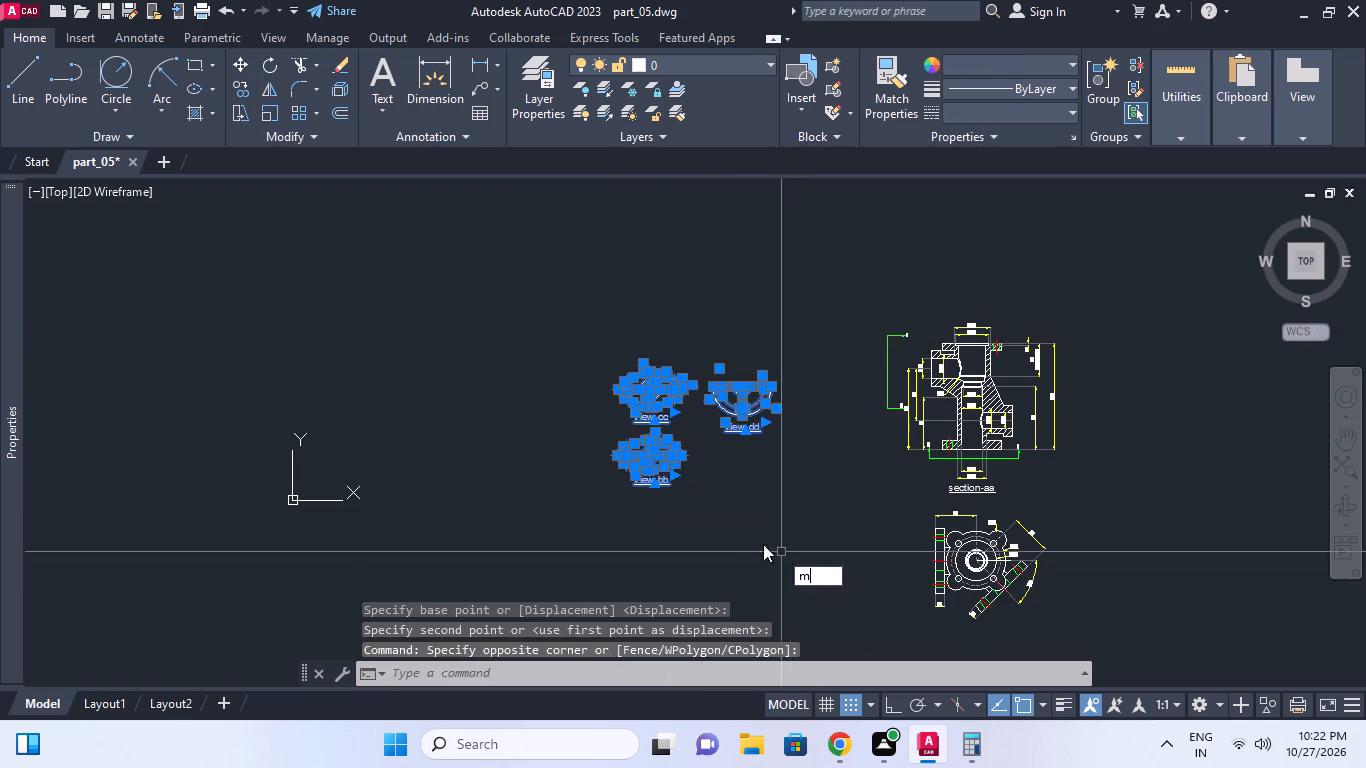
{"action": "key", "text": "space"}
{"action": "left_click", "coordinate": [739, 530]}
{"action": "middle_click_drag", "start_coordinate": [1057, 548], "coordinate": [757, 496]}
{"action": "left_click", "coordinate": [900, 532]}
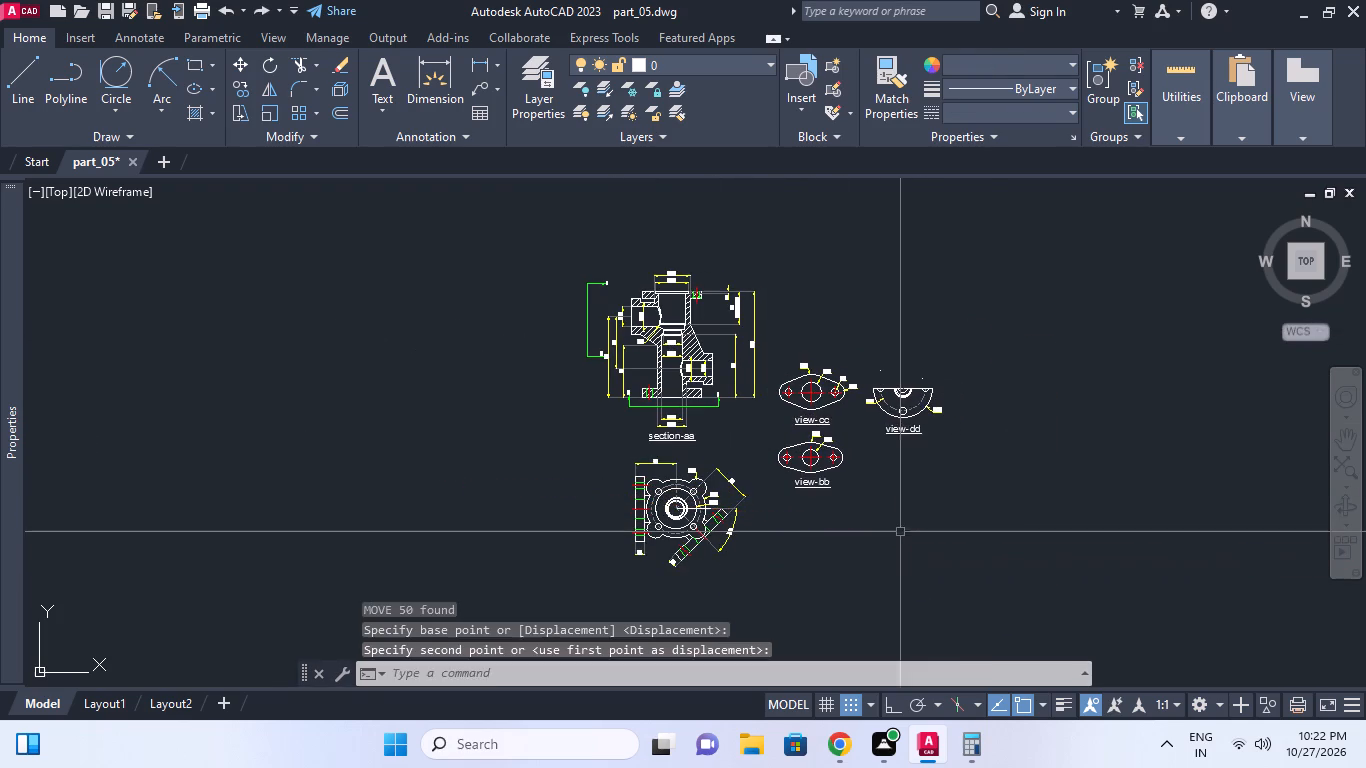
Move all the views together, keeping their arrangement, to just above and to the right of the drawing origin.
{"action": "left_click", "coordinate": [990, 582]}
{"action": "left_click", "coordinate": [449, 215]}
{"action": "scroll", "coordinate": [754, 422], "scroll_direction": "down", "scroll_amount": 2}
{"action": "key", "text": "m"}
{"action": "key", "text": "space"}
{"action": "left_click", "coordinate": [889, 451]}
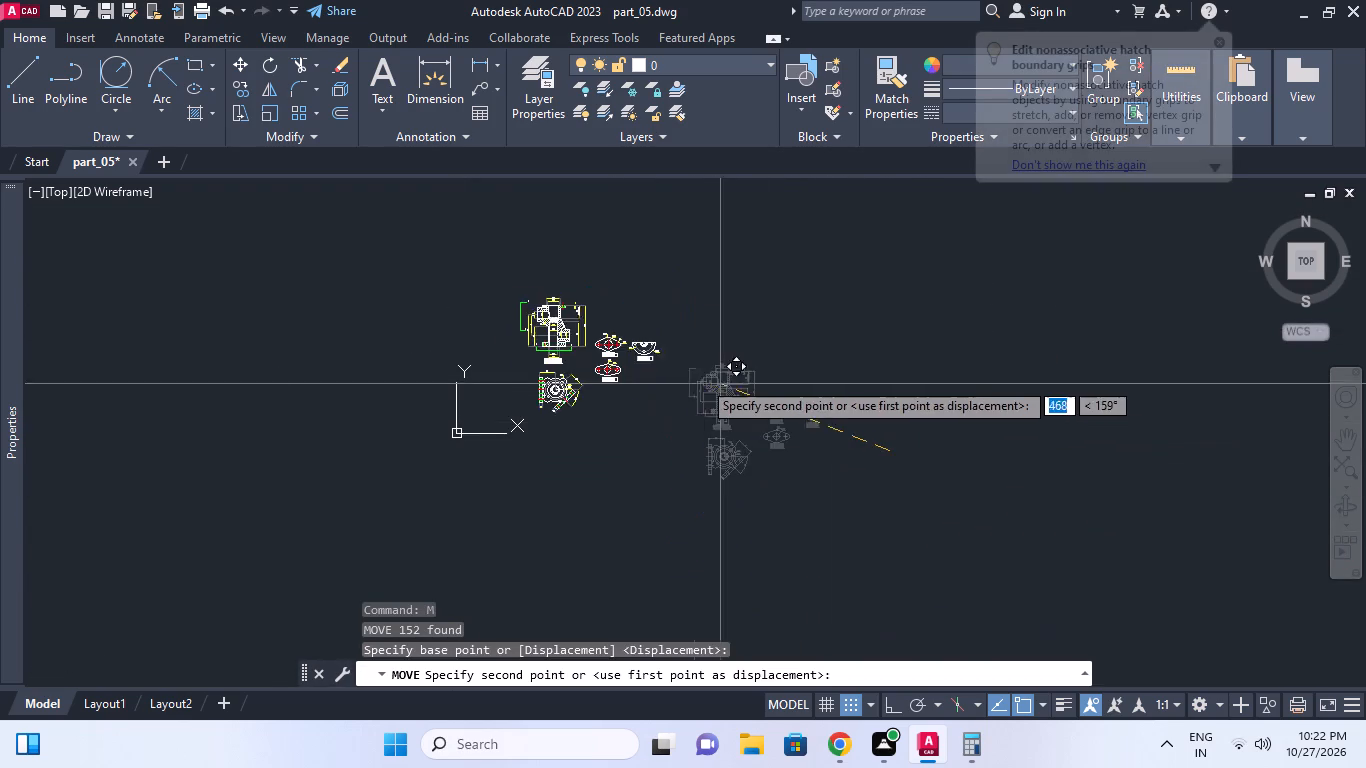
{"action": "left_click", "coordinate": [681, 396]}
Save the drawing.
{"action": "middle_click_drag", "start_coordinate": [665, 398], "coordinate": [742, 404]}
{"action": "key", "text": "ctrl+s"}
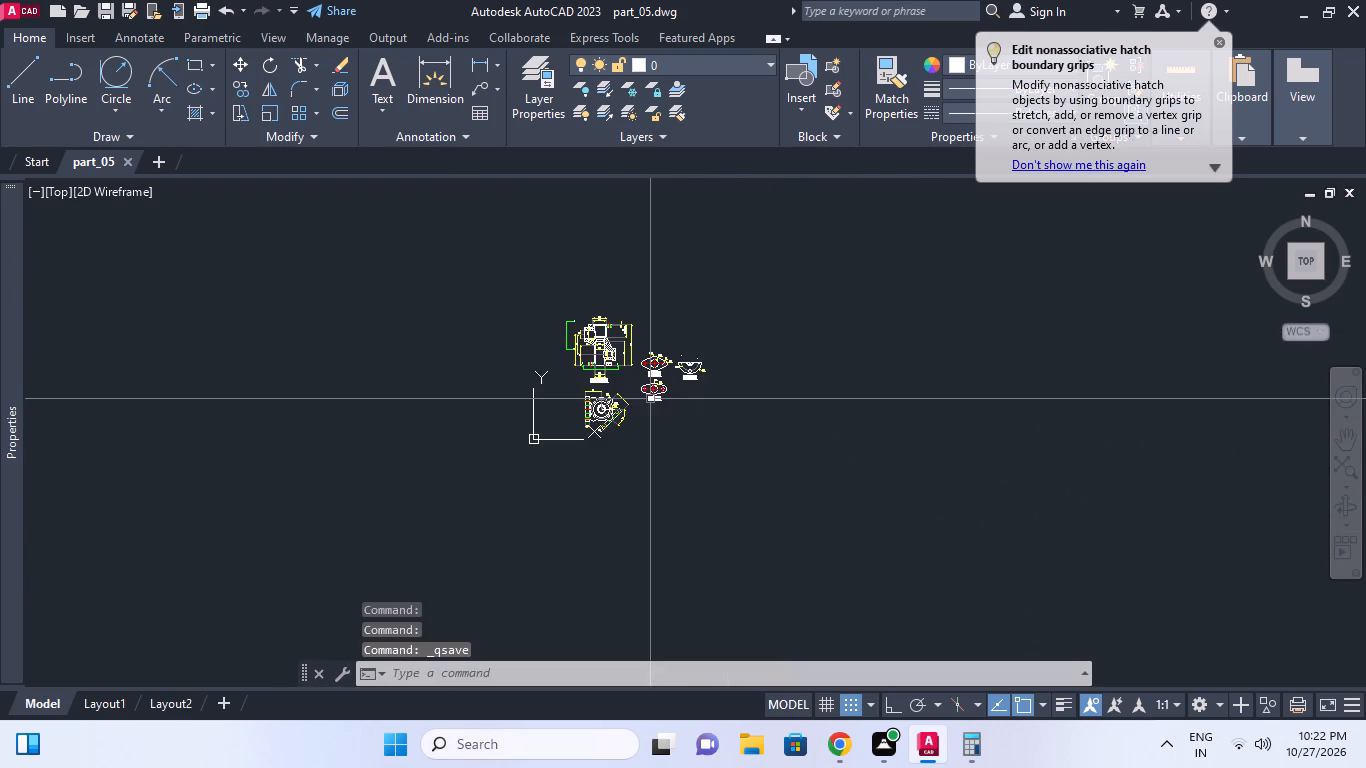
Set up a plot with DWG To PDF.pc3, centred on the paper, using a window plot area enclosing all the views.
{"action": "scroll", "coordinate": [581, 384], "scroll_direction": "up", "scroll_amount": 2}
{"action": "middle_click_drag", "start_coordinate": [652, 387], "coordinate": [652, 416]}
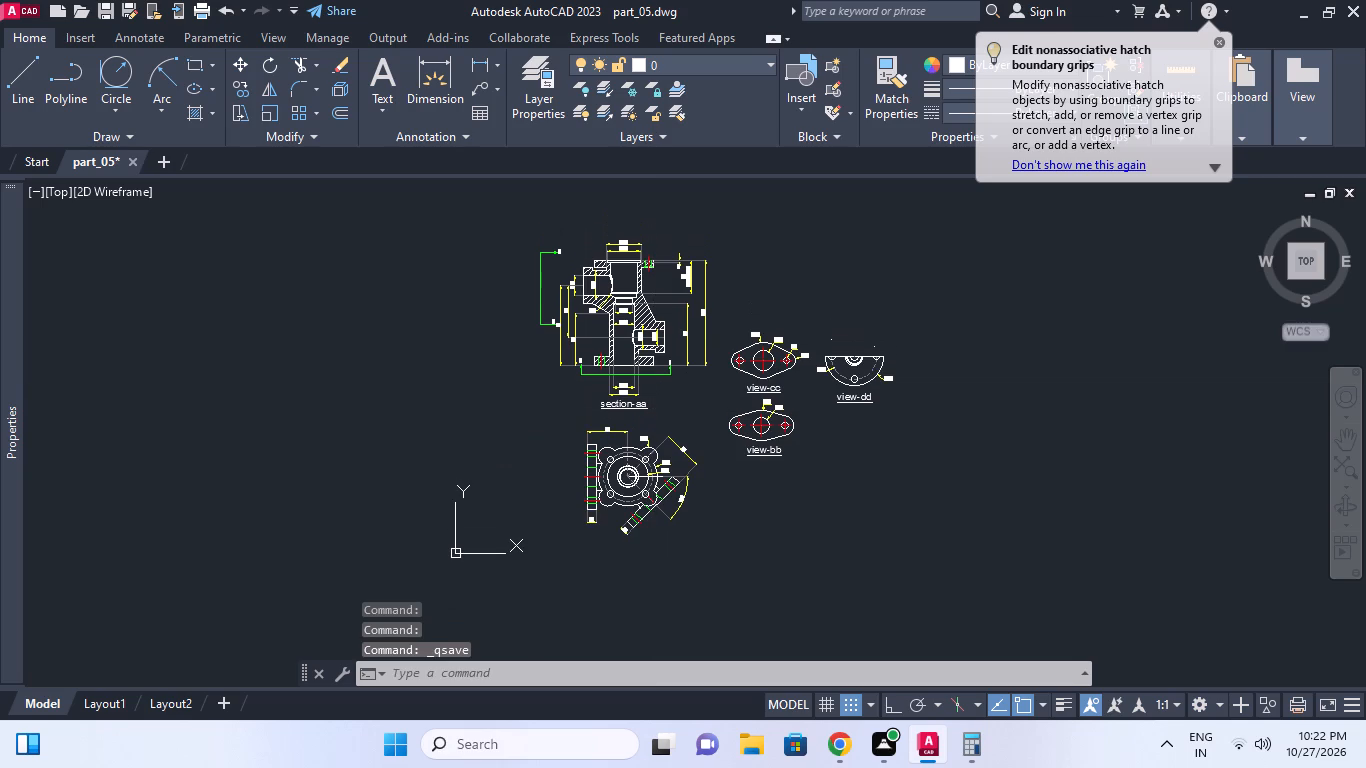
{"action": "key", "text": "ctrl+p"}
{"action": "scroll", "coordinate": [652, 416], "scroll_direction": "up", "scroll_amount": 1, "text": "ctrl"}
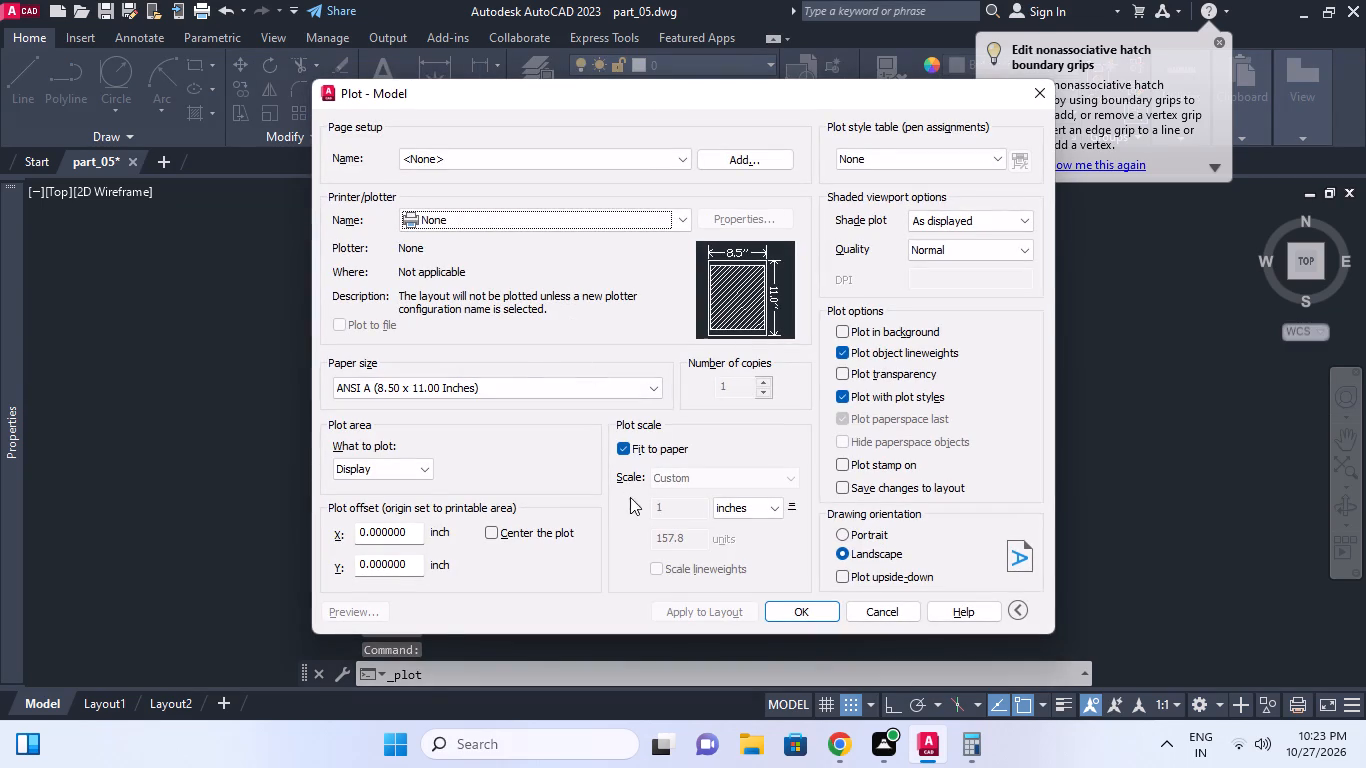
{"action": "left_click", "coordinate": [468, 227]}
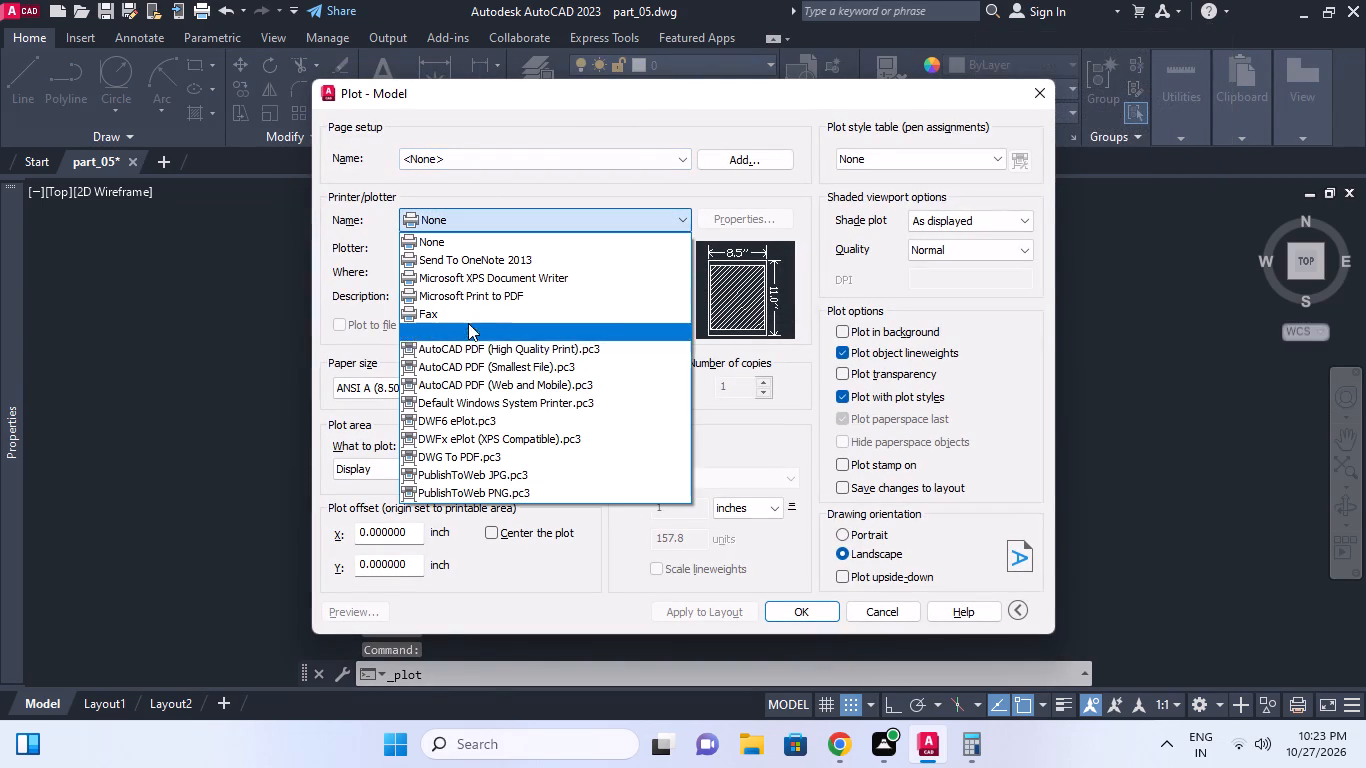
{"action": "left_click", "coordinate": [478, 452]}
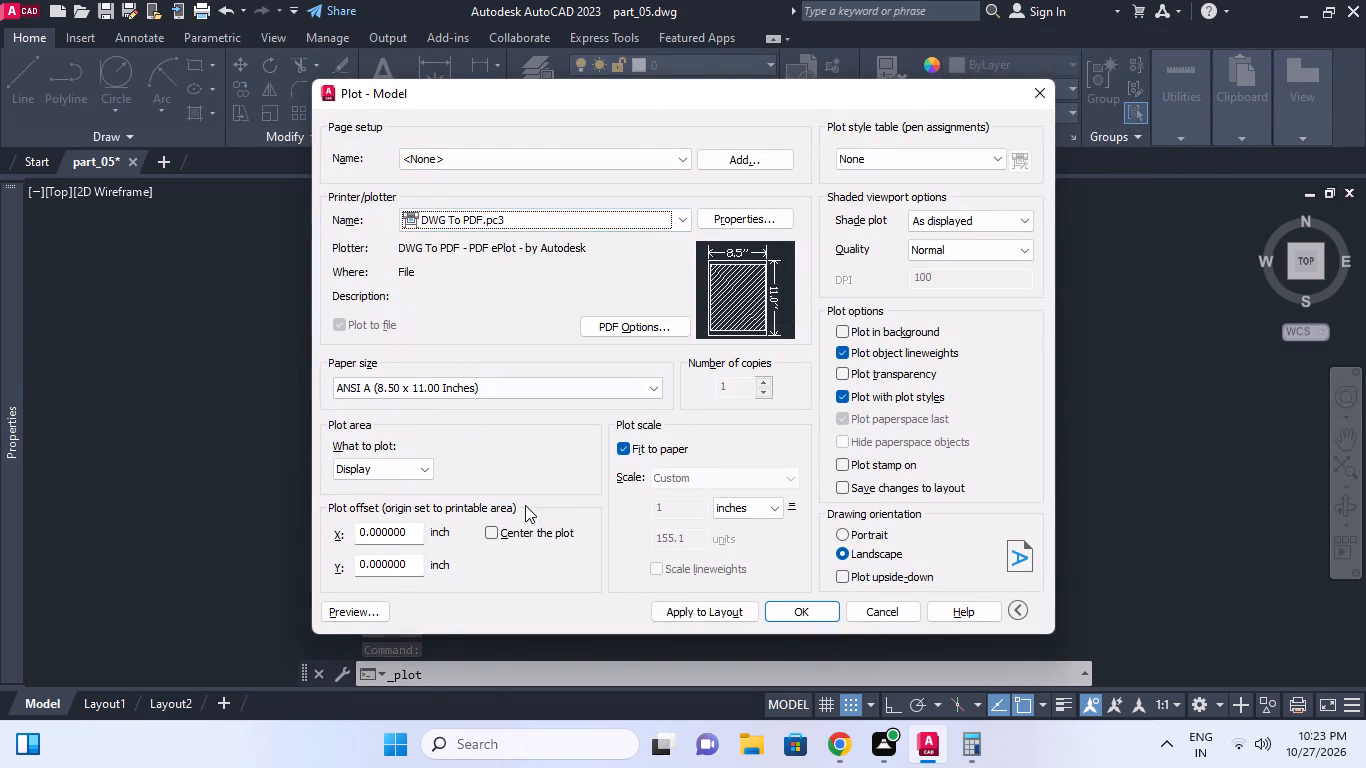
{"action": "left_click", "coordinate": [493, 534]}
{"action": "left_click", "coordinate": [397, 462]}
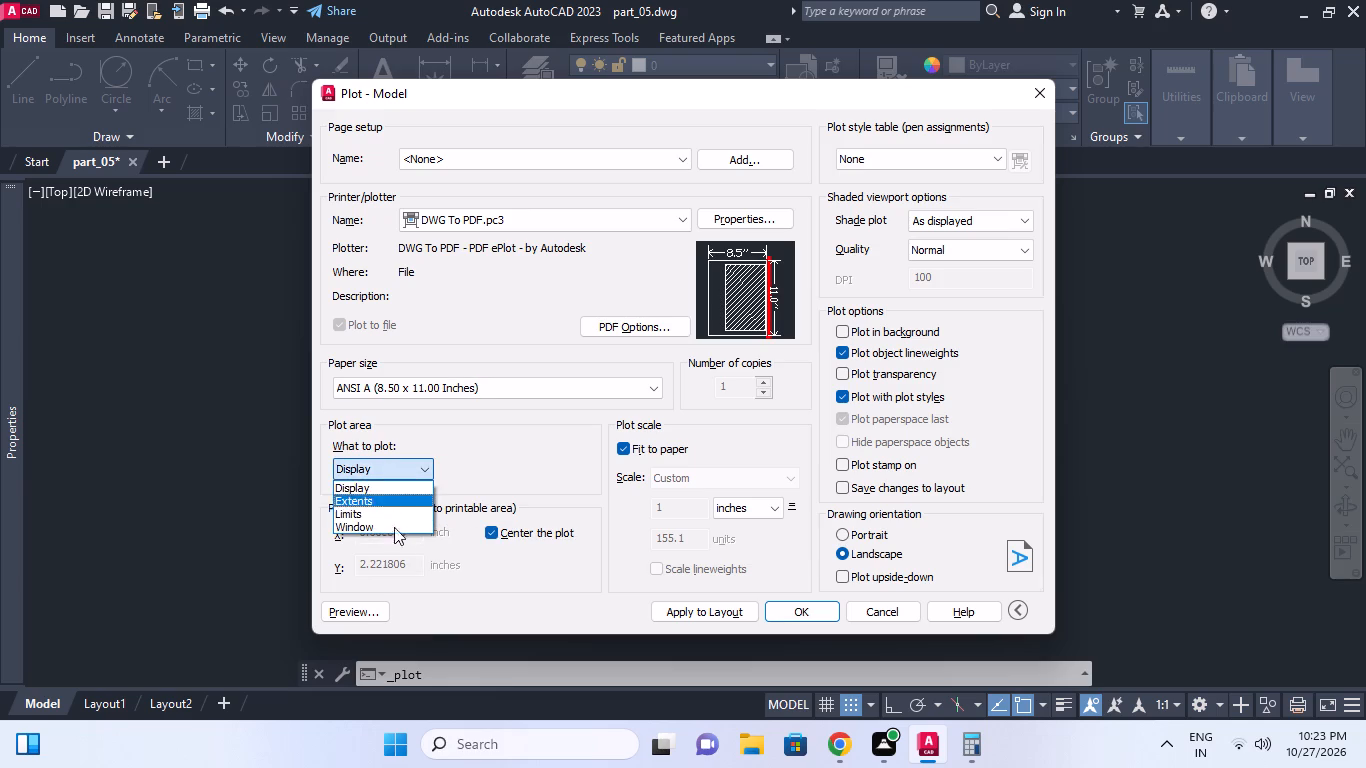
{"action": "left_click", "coordinate": [393, 530]}
{"action": "left_click", "coordinate": [520, 208]}
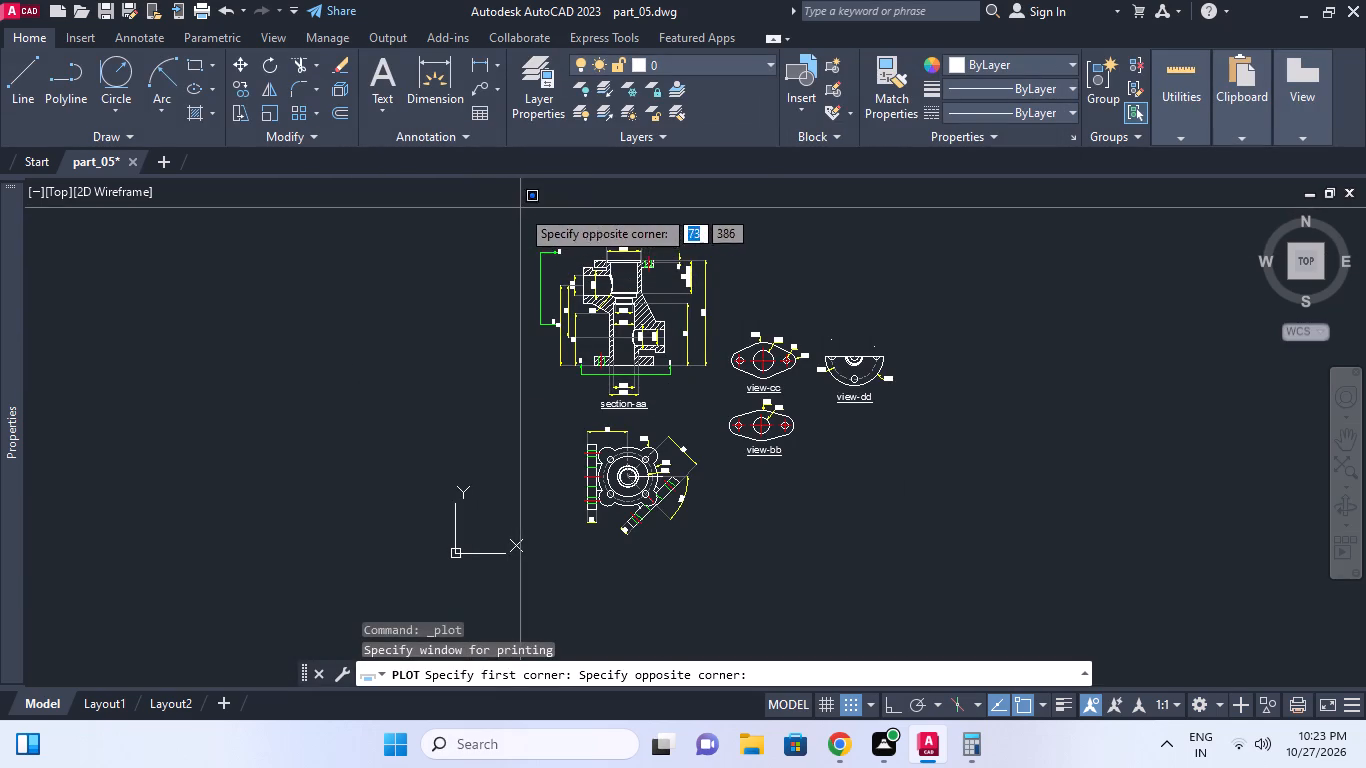
{"action": "left_click", "coordinate": [920, 577]}
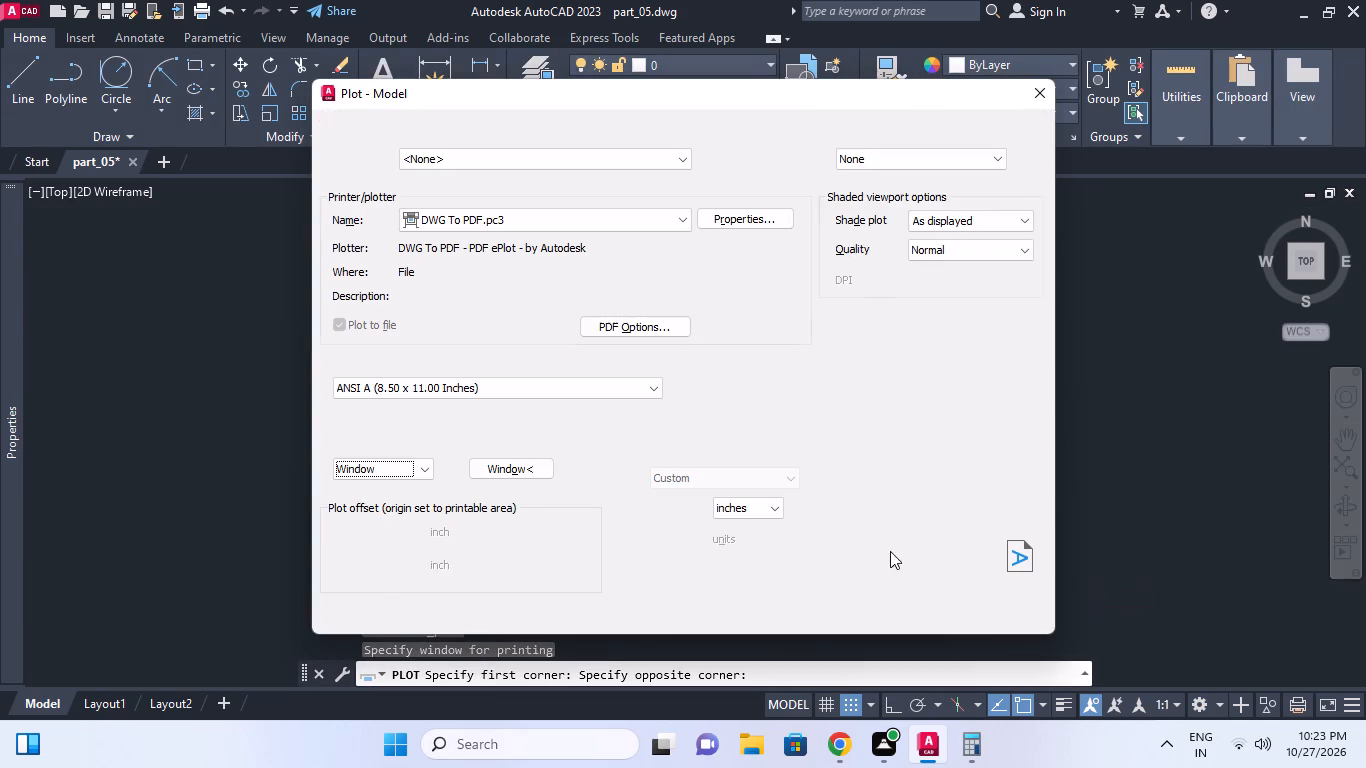
Plot the drawing to part_05-Model.pdf in the fuji_Work folder and dismiss the prompt to open it.
{"action": "left_click", "coordinate": [801, 611]}
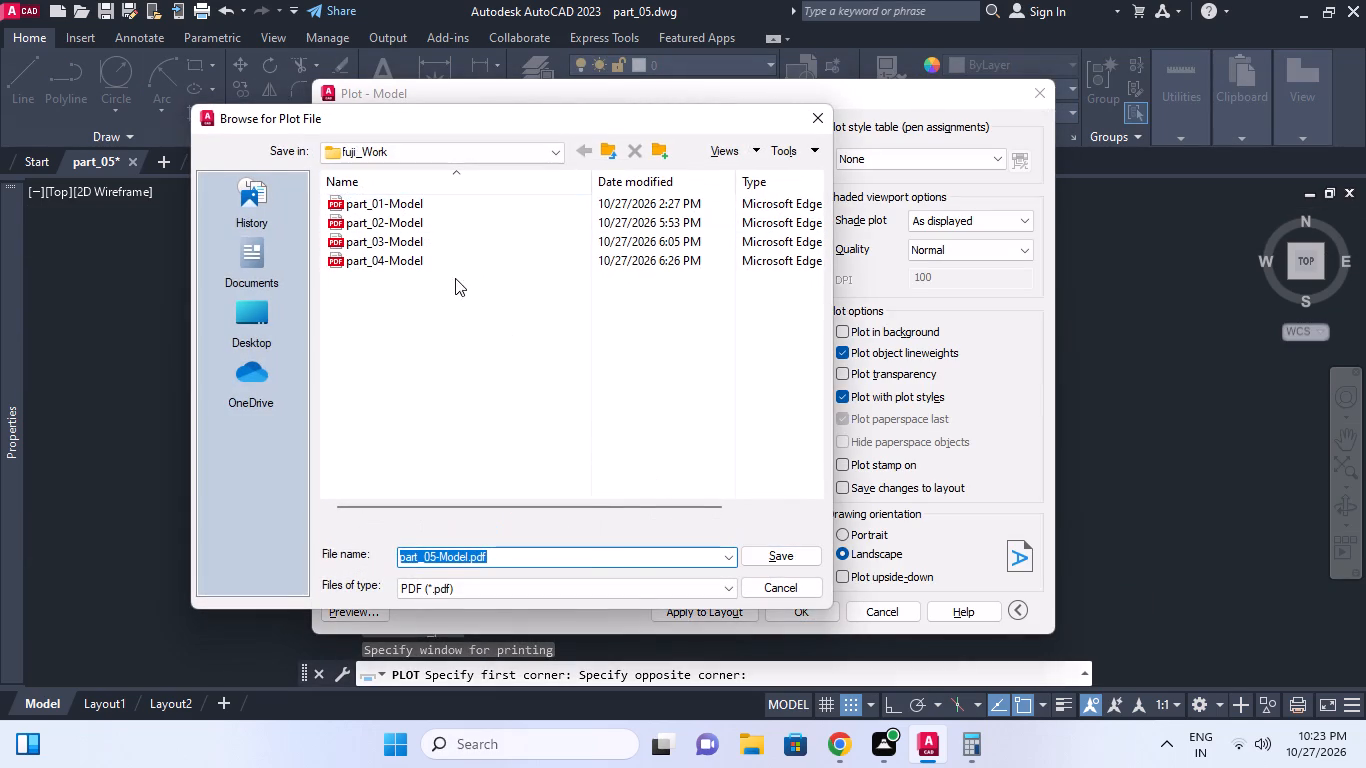
{"action": "left_click", "coordinate": [783, 556]}
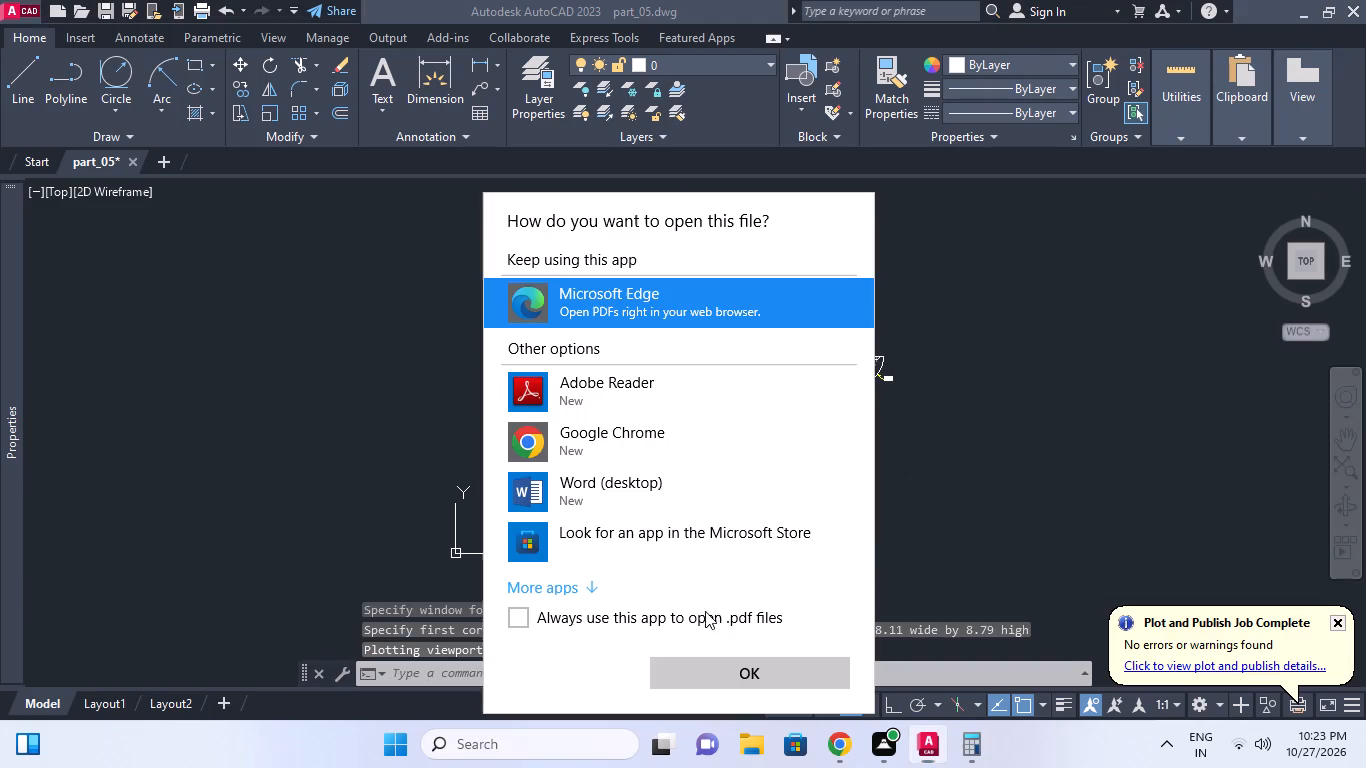
{"action": "left_click", "coordinate": [953, 447]}
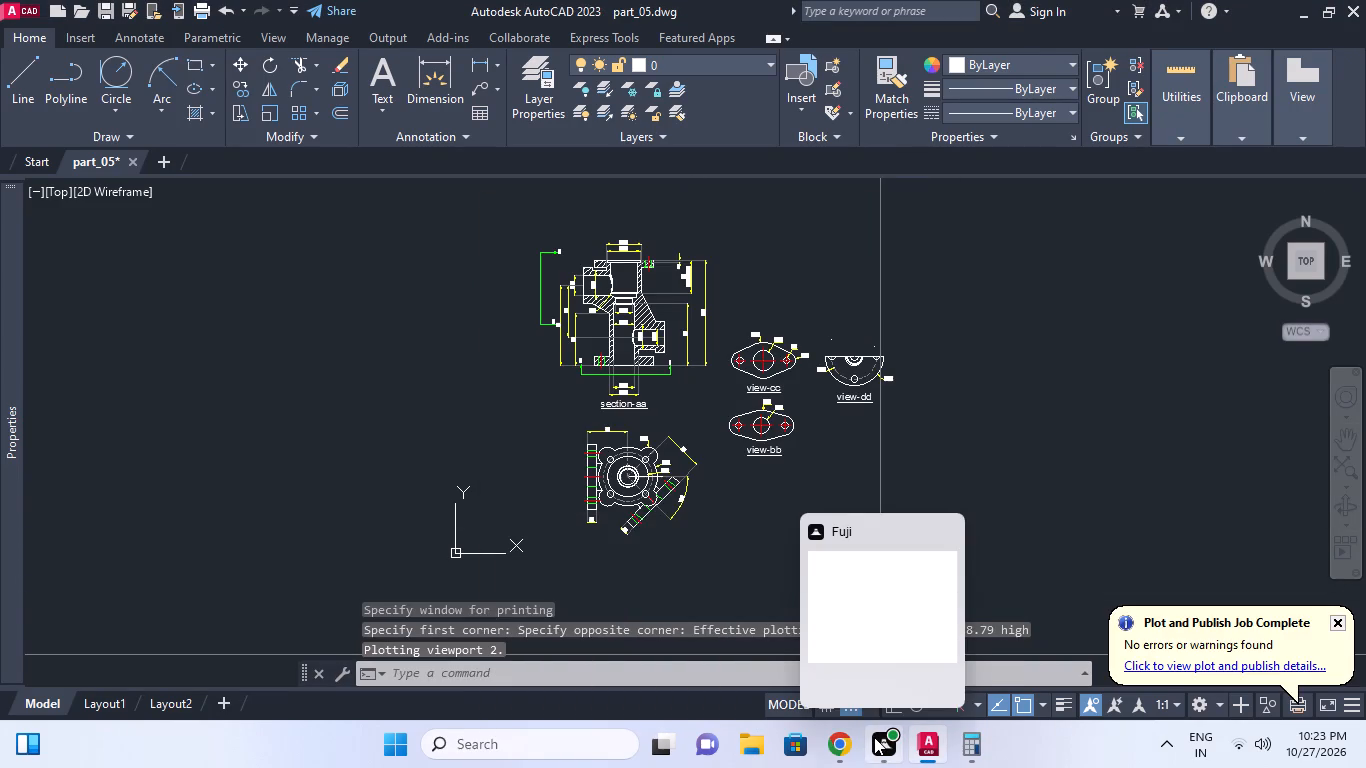